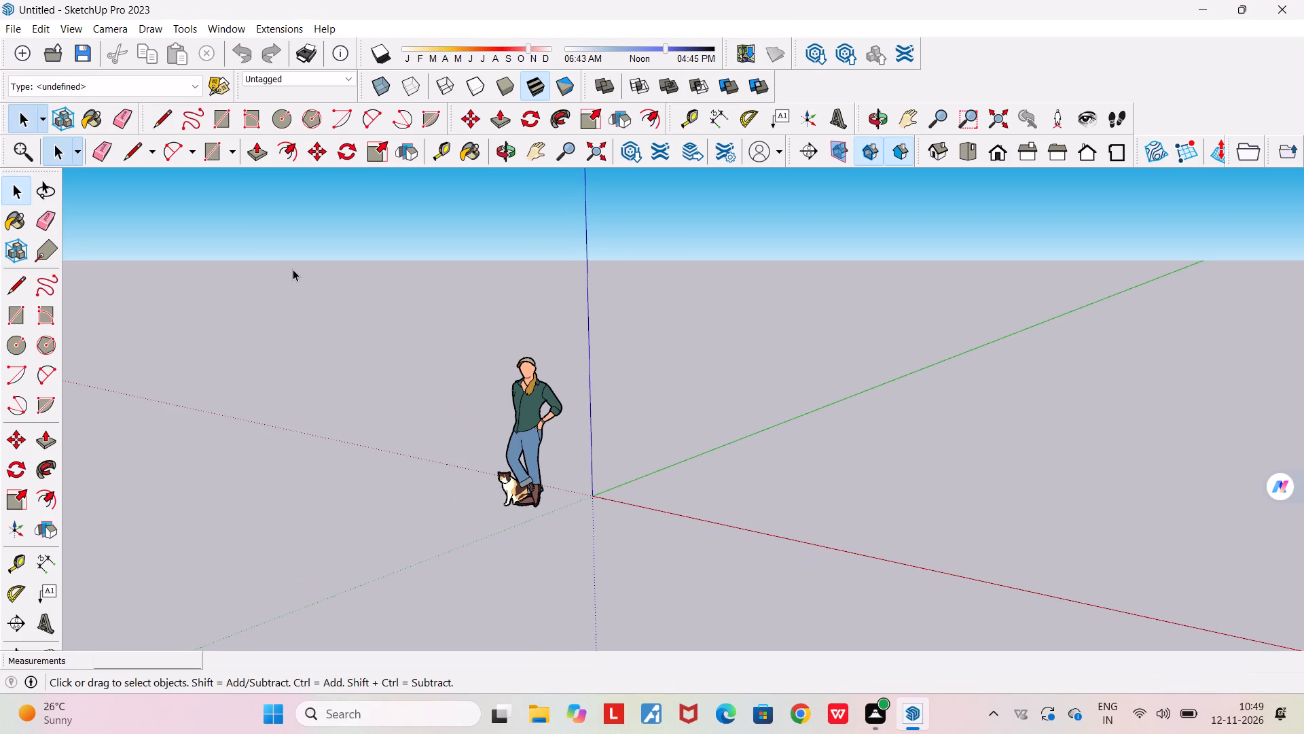
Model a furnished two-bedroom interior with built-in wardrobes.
Import the "floor plan" DWG file from the Documents folder into the model and dismiss the import summary.
click(14, 27)
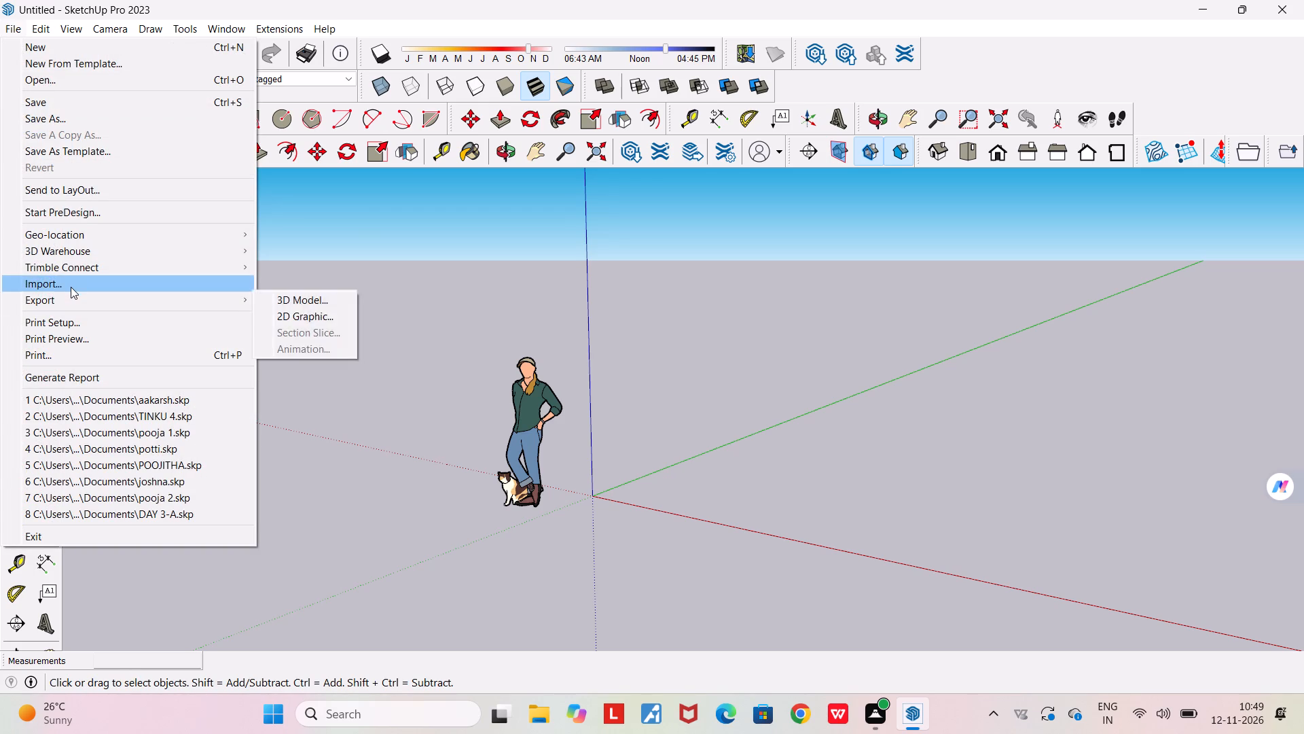
click(71, 286)
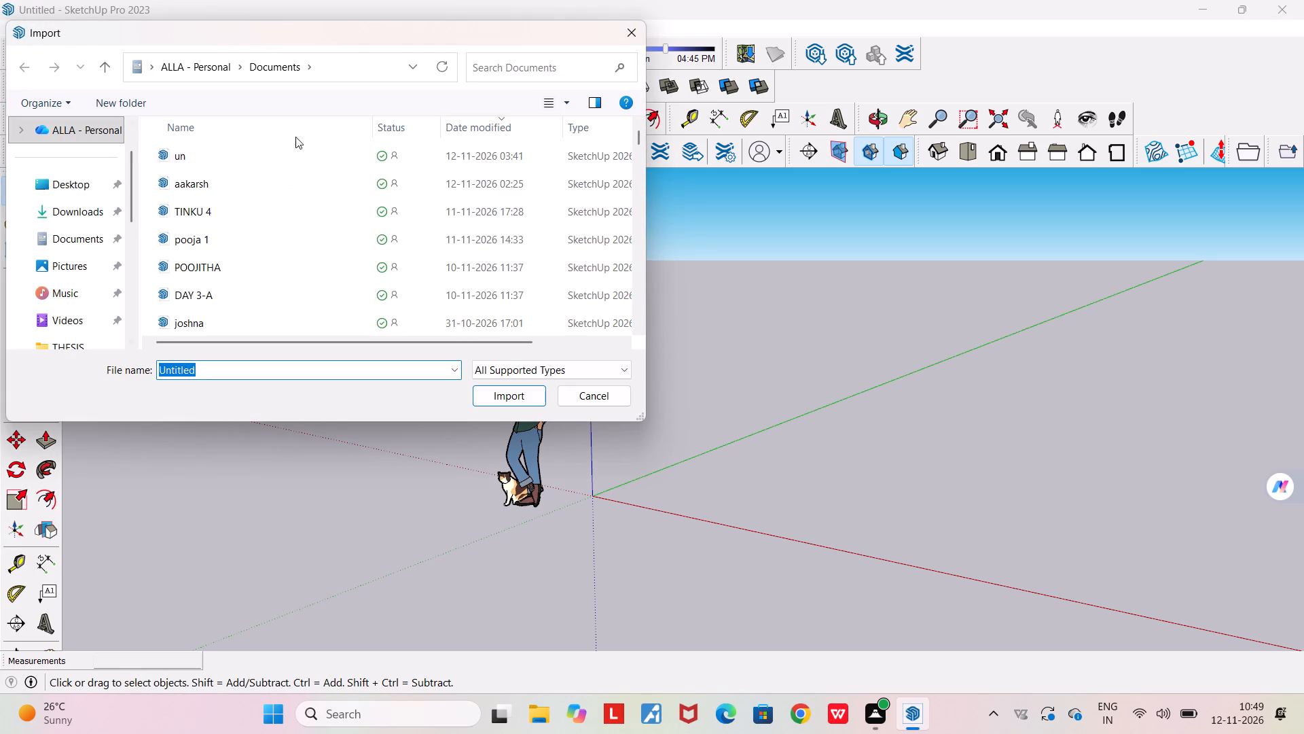
scroll(221, 256, down, 4)
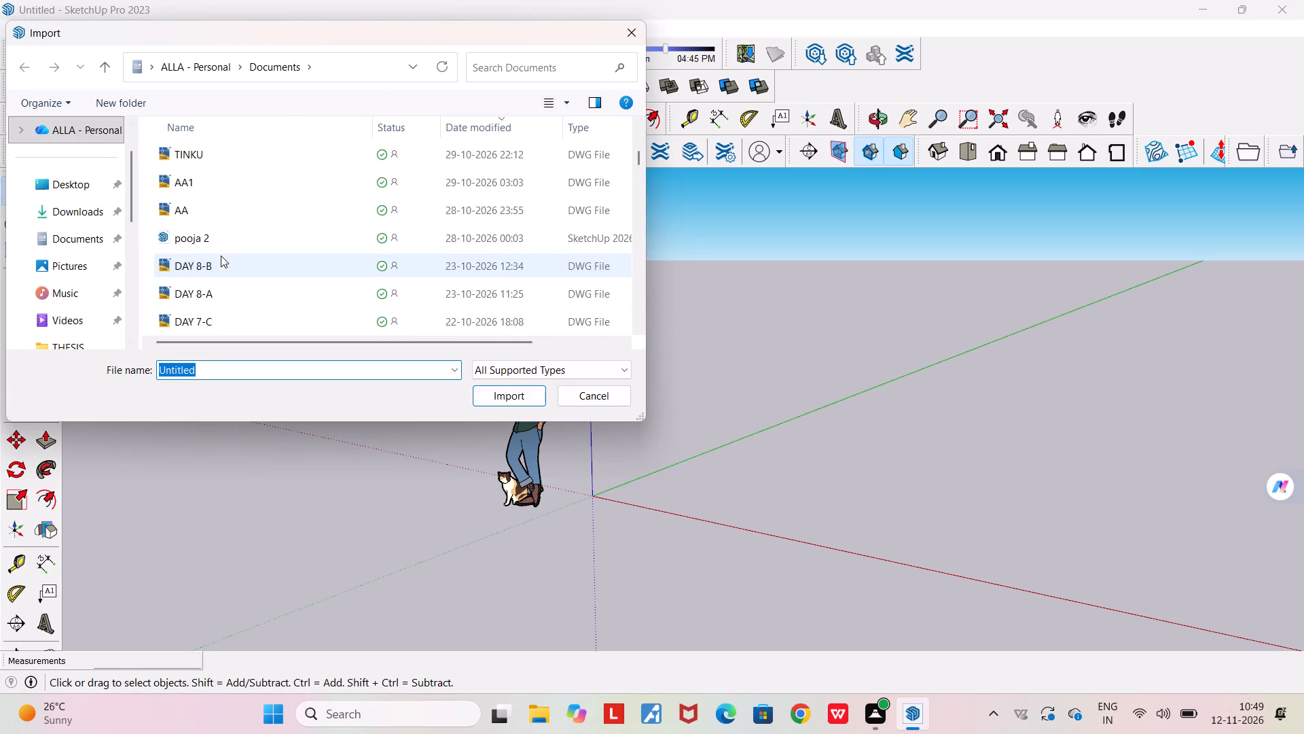
scroll(221, 256, down, 3)
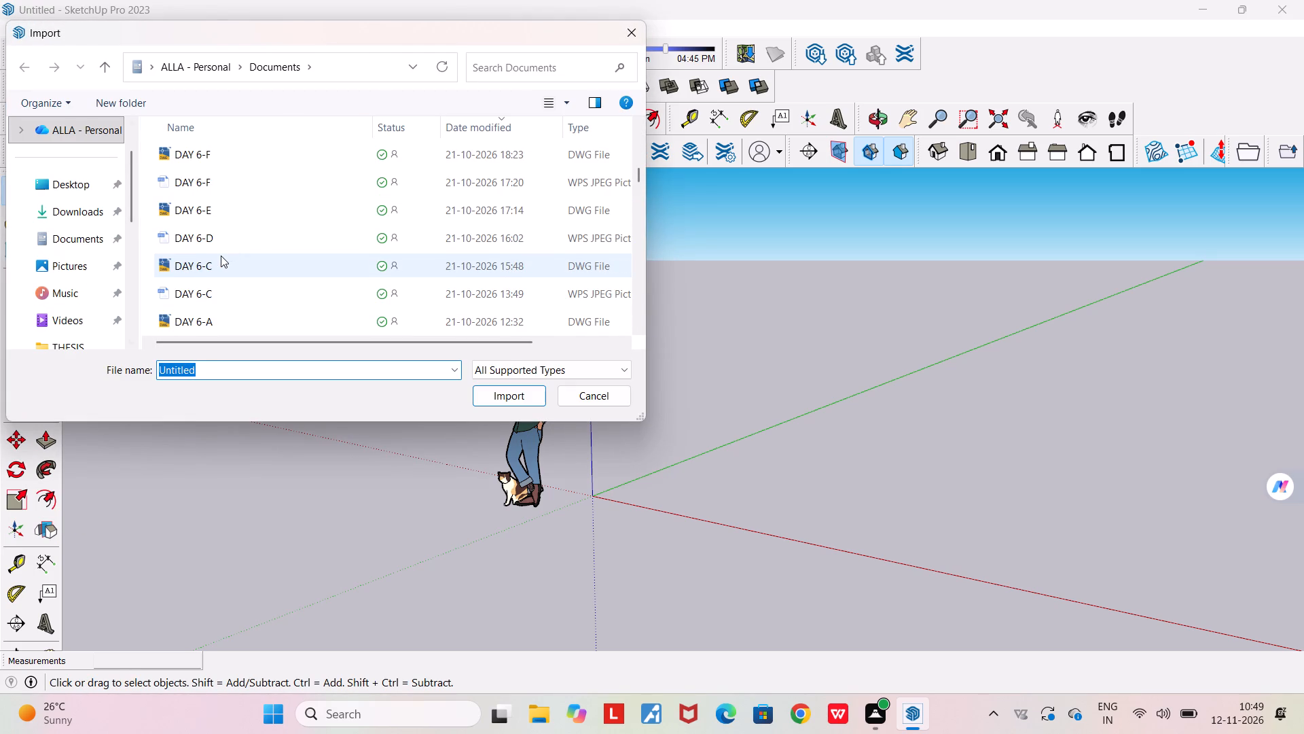
scroll(221, 256, down, 6)
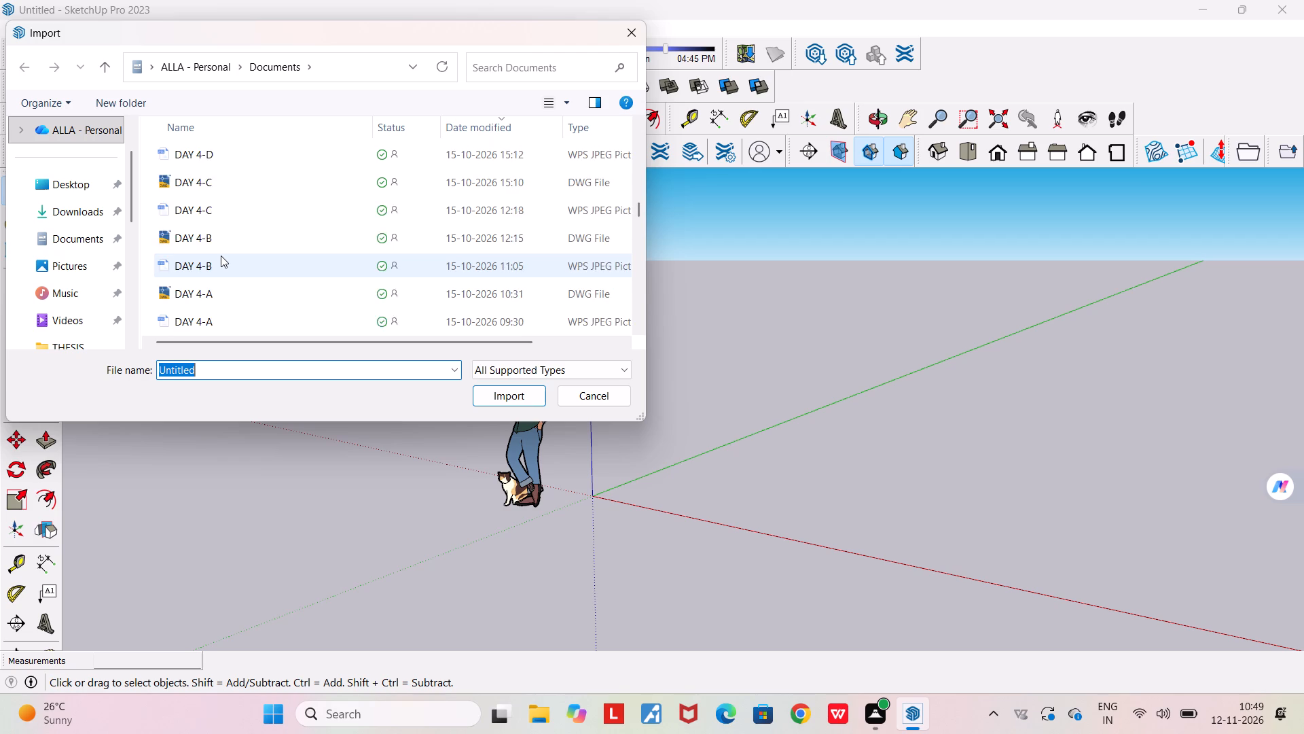
scroll(221, 256, down, 9)
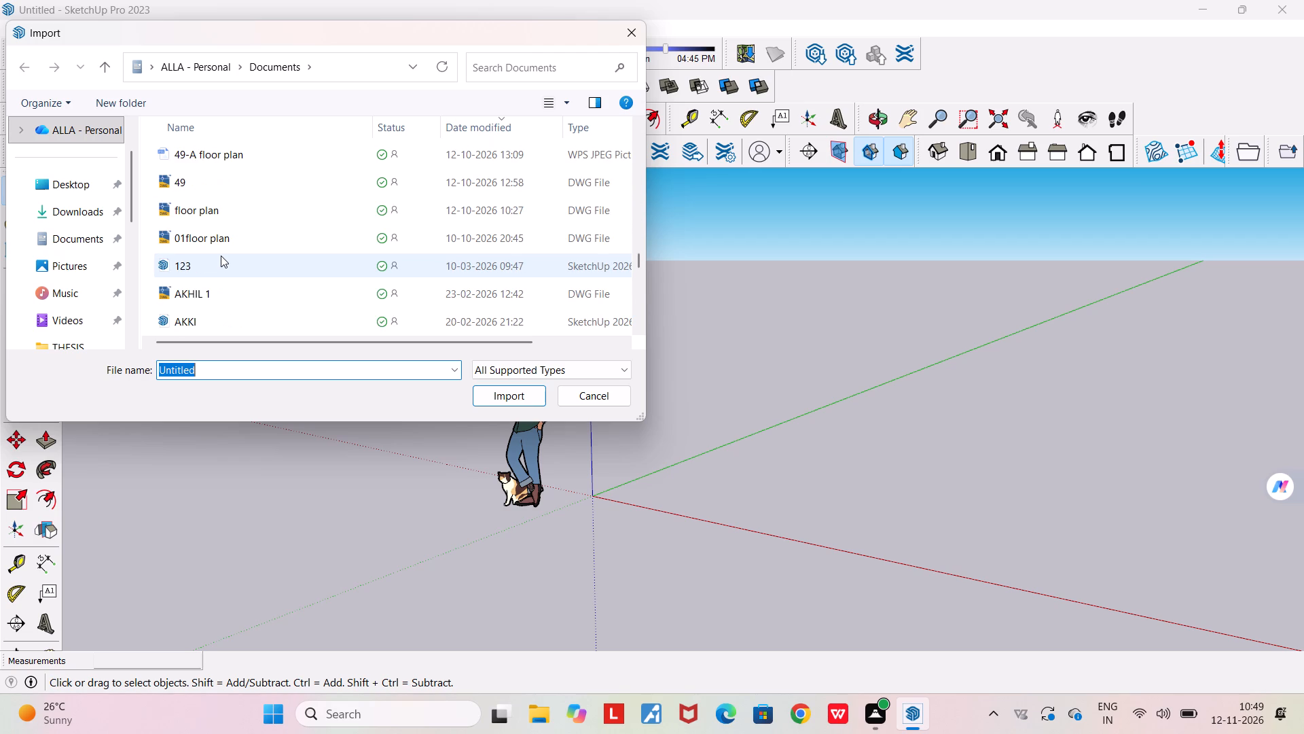
click(223, 209)
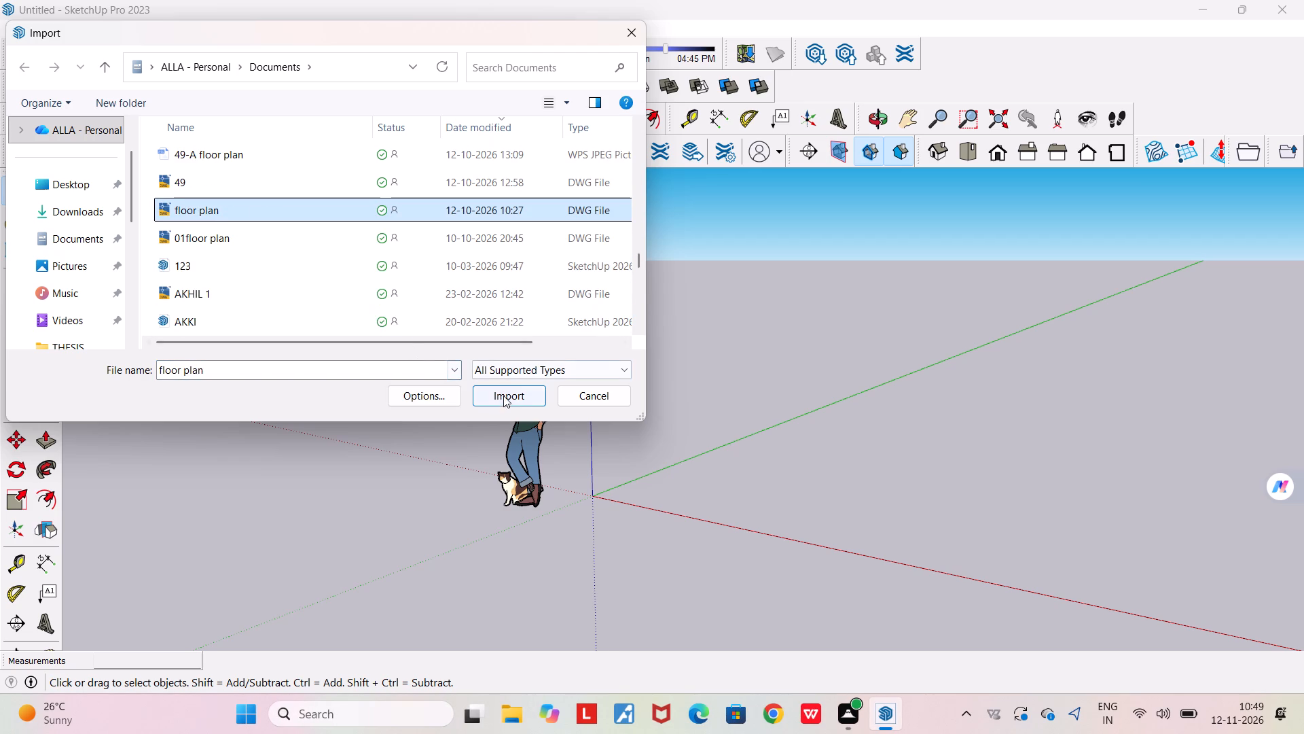
click(503, 396)
click(737, 480)
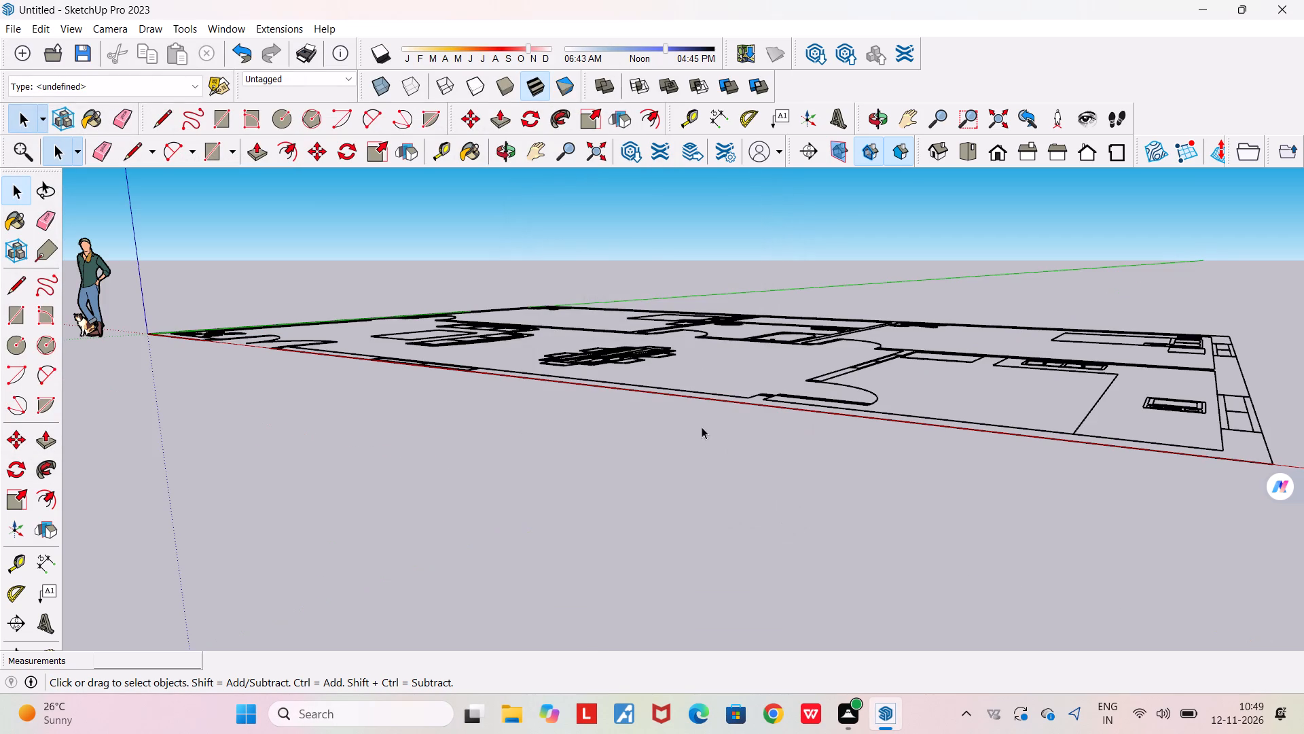
Draw a rectangle about 15.75 m by 9.96 m over the whole floor plan, between opposite outer corners.
scroll(649, 411, down, 8)
middle_drag(522, 525, 606, 655)
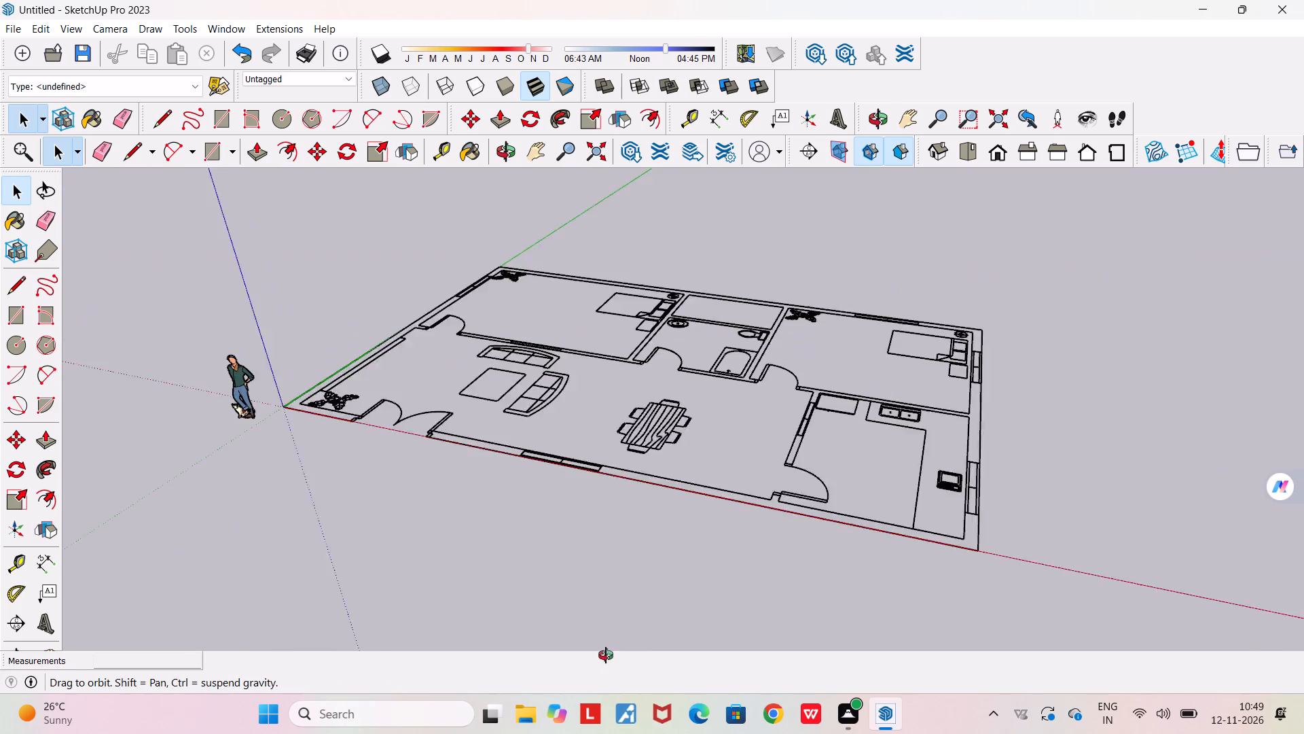
middle_drag(606, 655, 626, 697)
middle_drag(551, 557, 618, 597)
scroll(618, 597, down, 6)
middle_drag(619, 597, 626, 611)
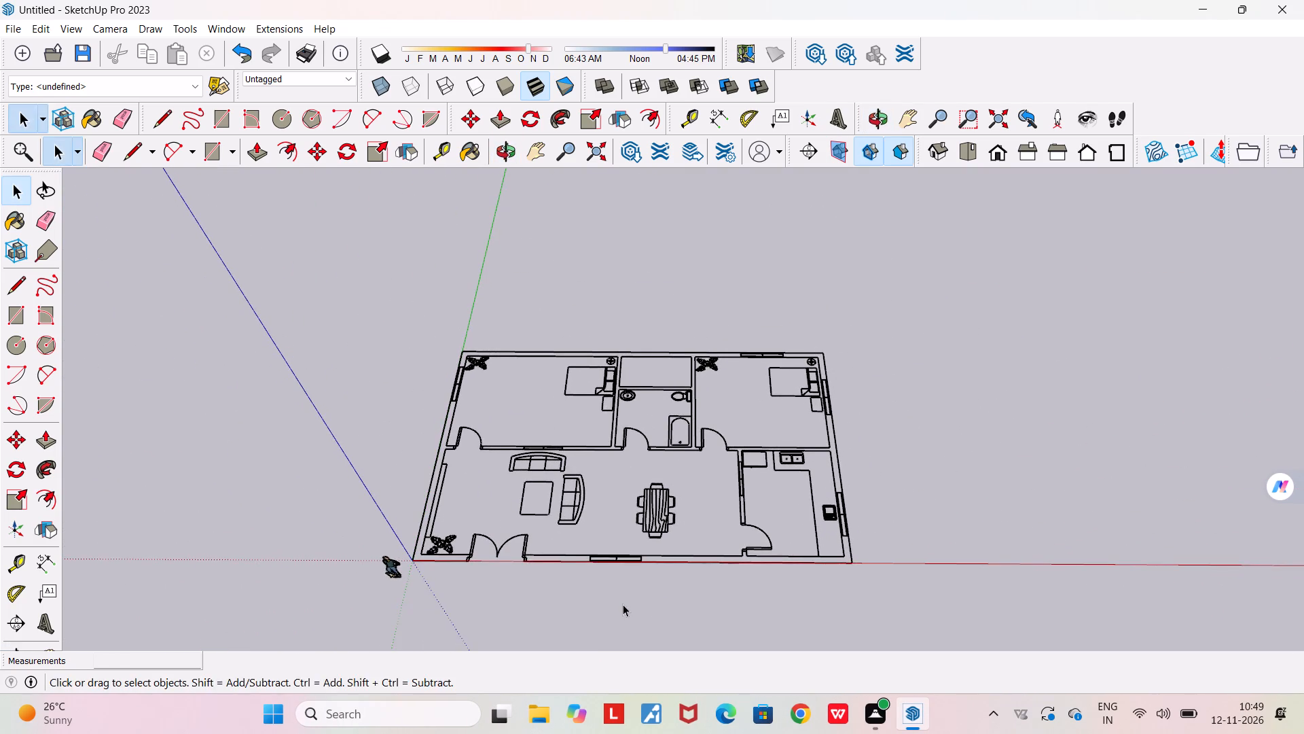
middle_drag(623, 604, 644, 609)
scroll(640, 610, up, 2)
scroll(640, 610, down, 1)
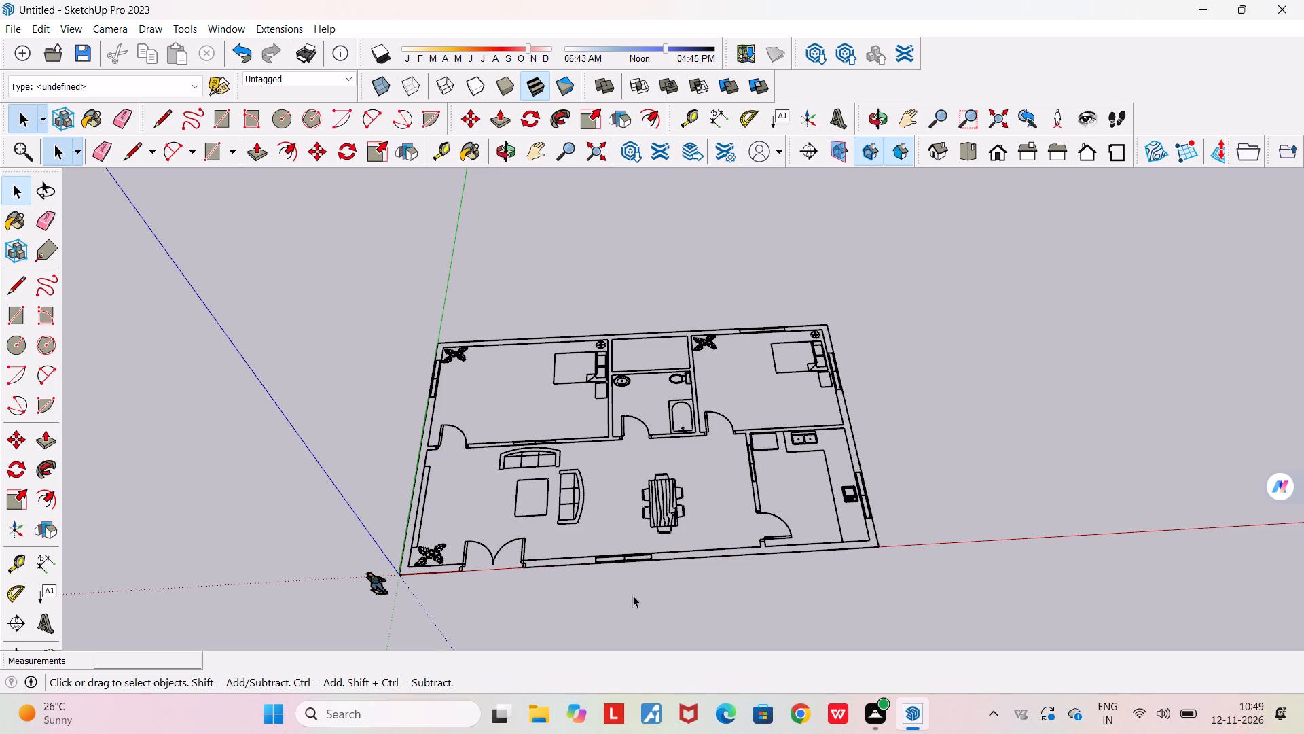
click(225, 118)
click(443, 342)
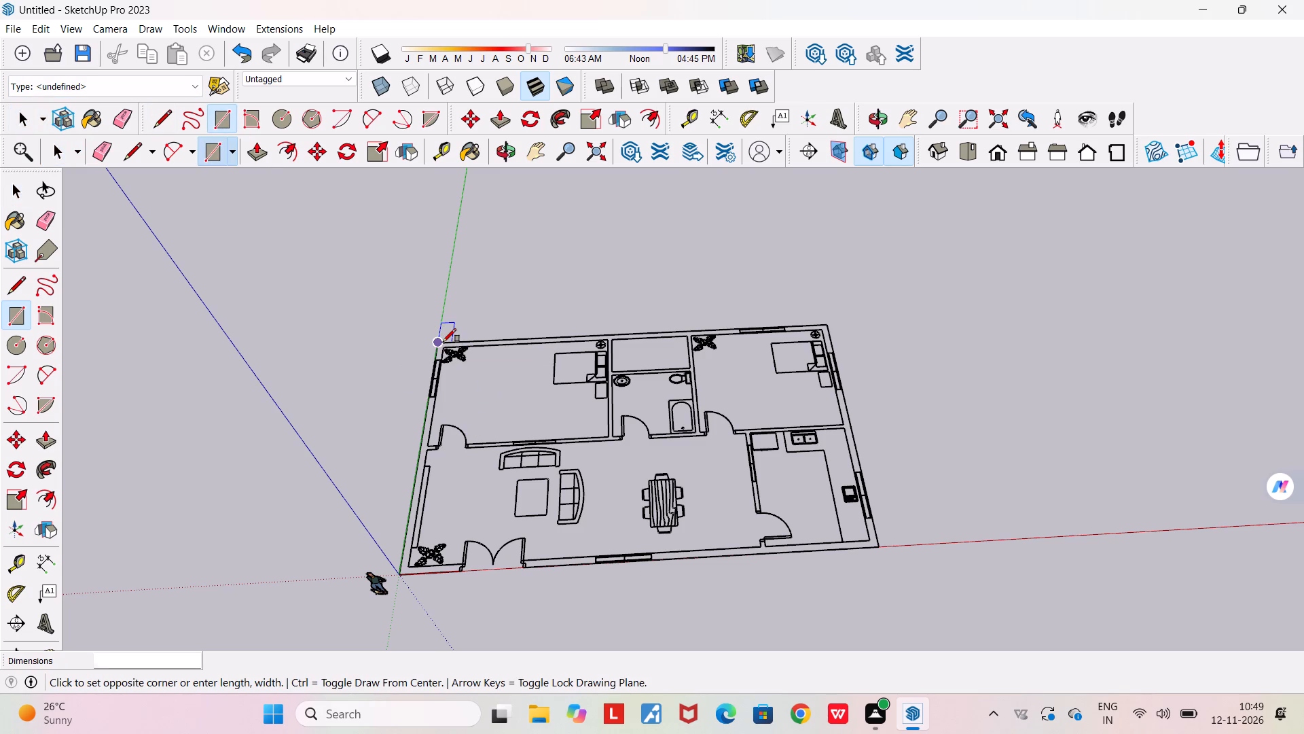
click(880, 544)
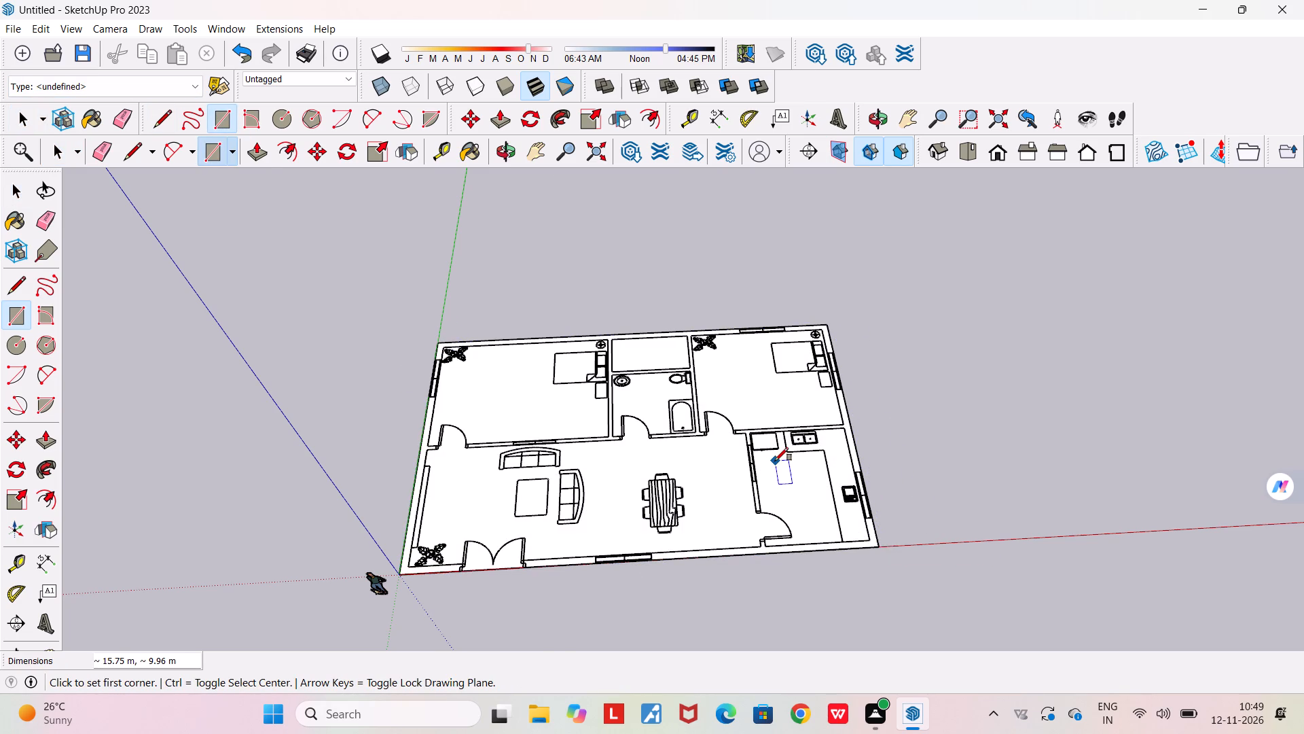
Draw a rectangle about 9.70 m by 0.25 m over the exterior wall along the green axis.
scroll(775, 461, down, 4)
scroll(537, 370, up, 11)
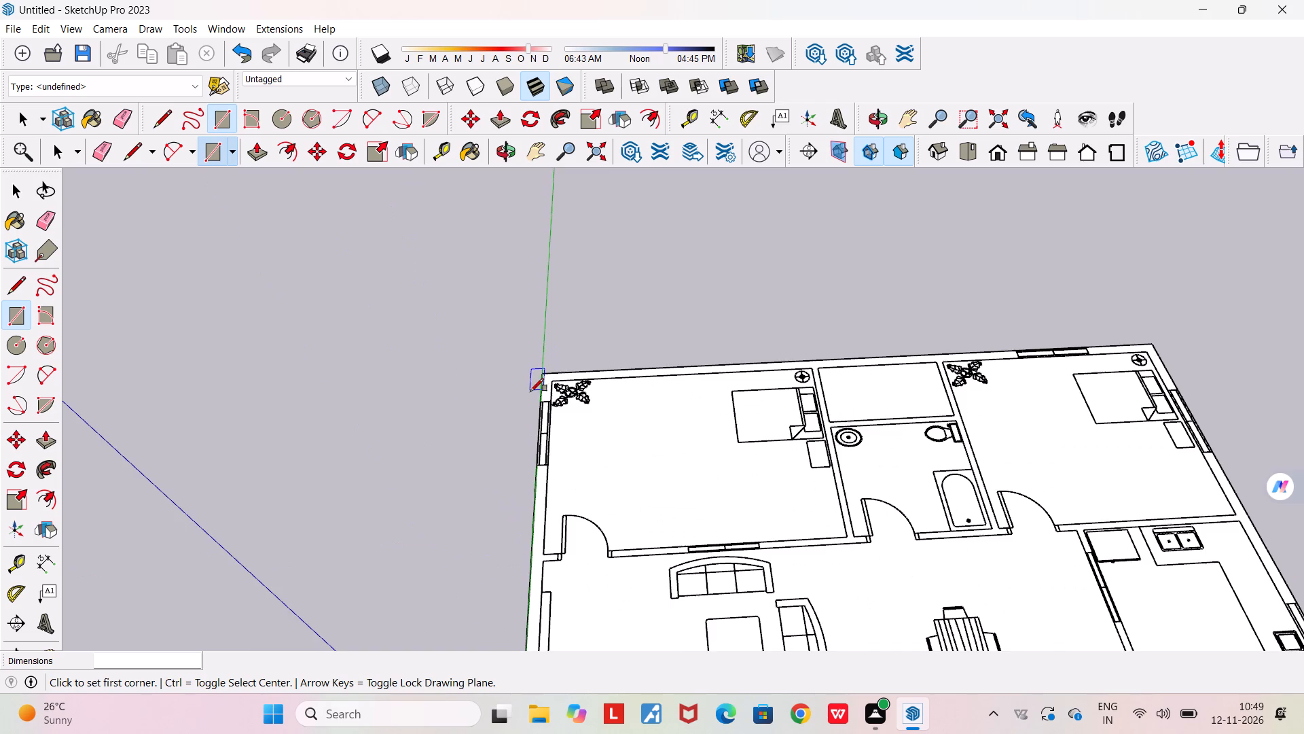
scroll(530, 391, up, 14)
scroll(537, 370, up, 8)
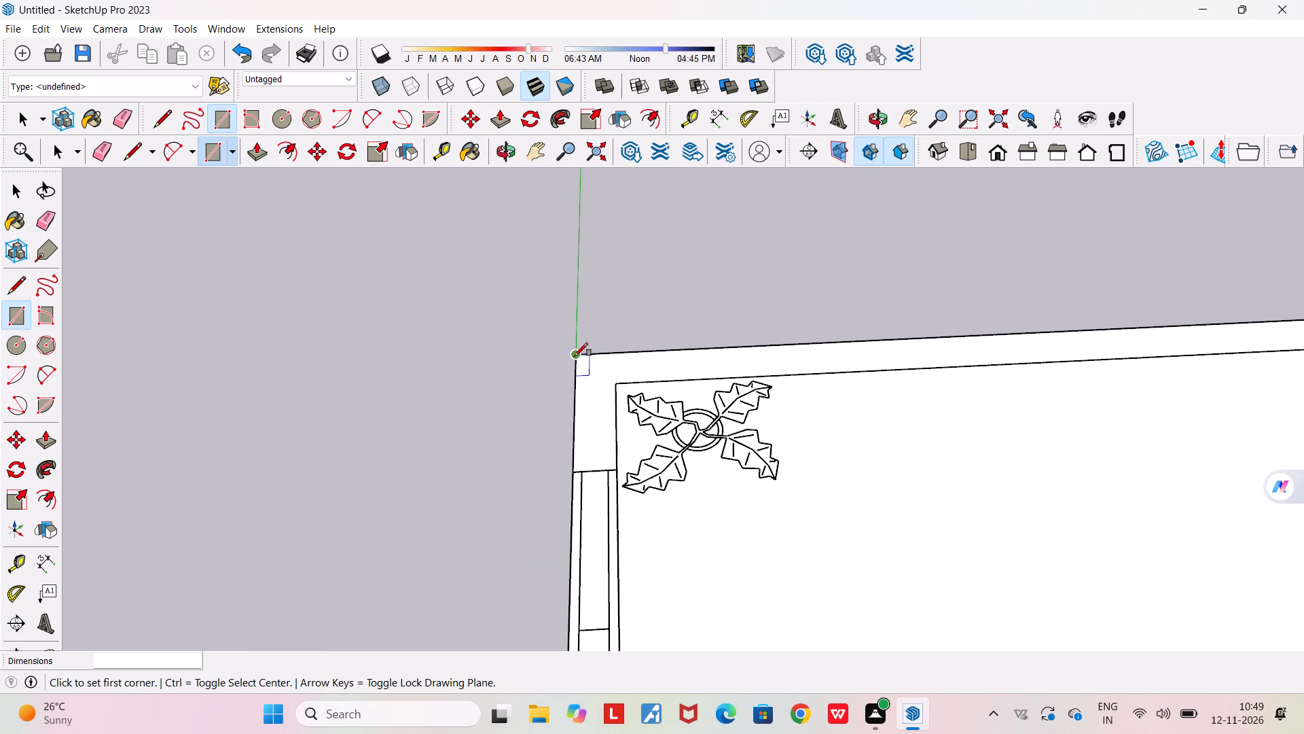
click(575, 356)
scroll(627, 533, down, 20)
scroll(627, 533, down, 10)
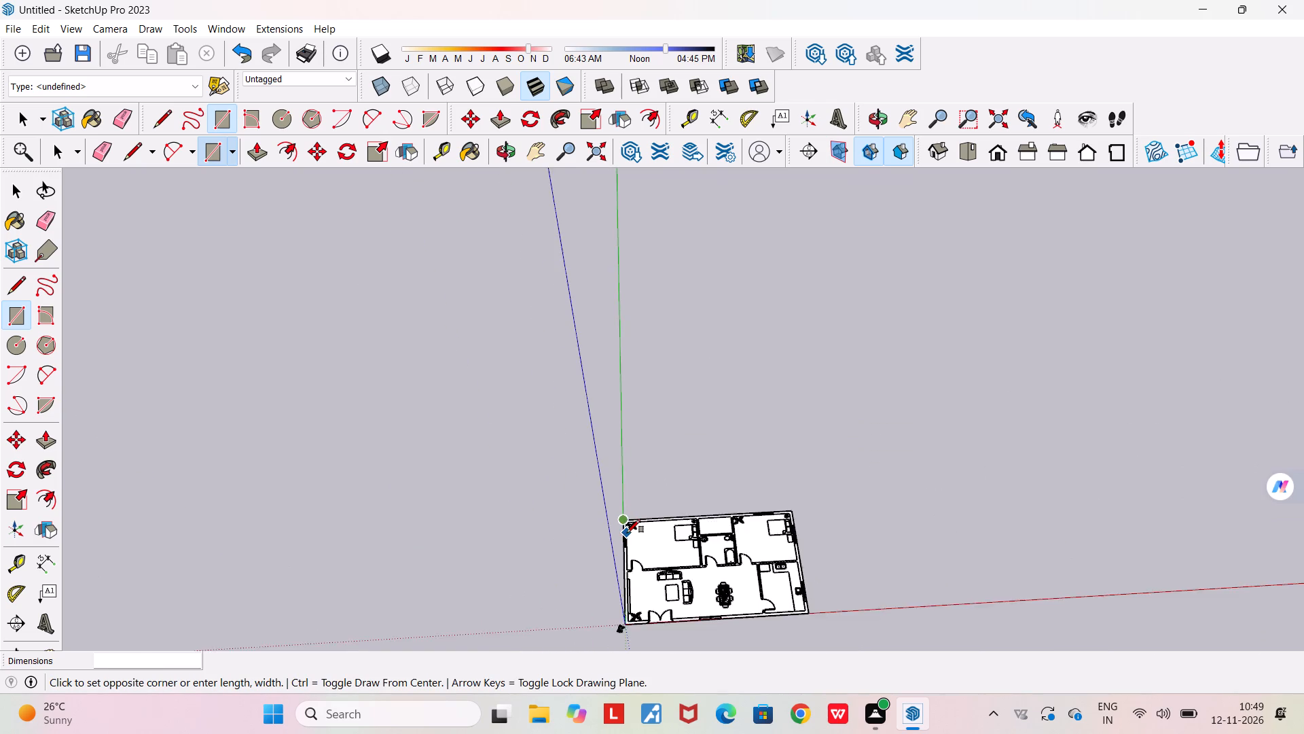
scroll(627, 533, down, 6)
scroll(623, 613, up, 20)
scroll(638, 553, up, 3)
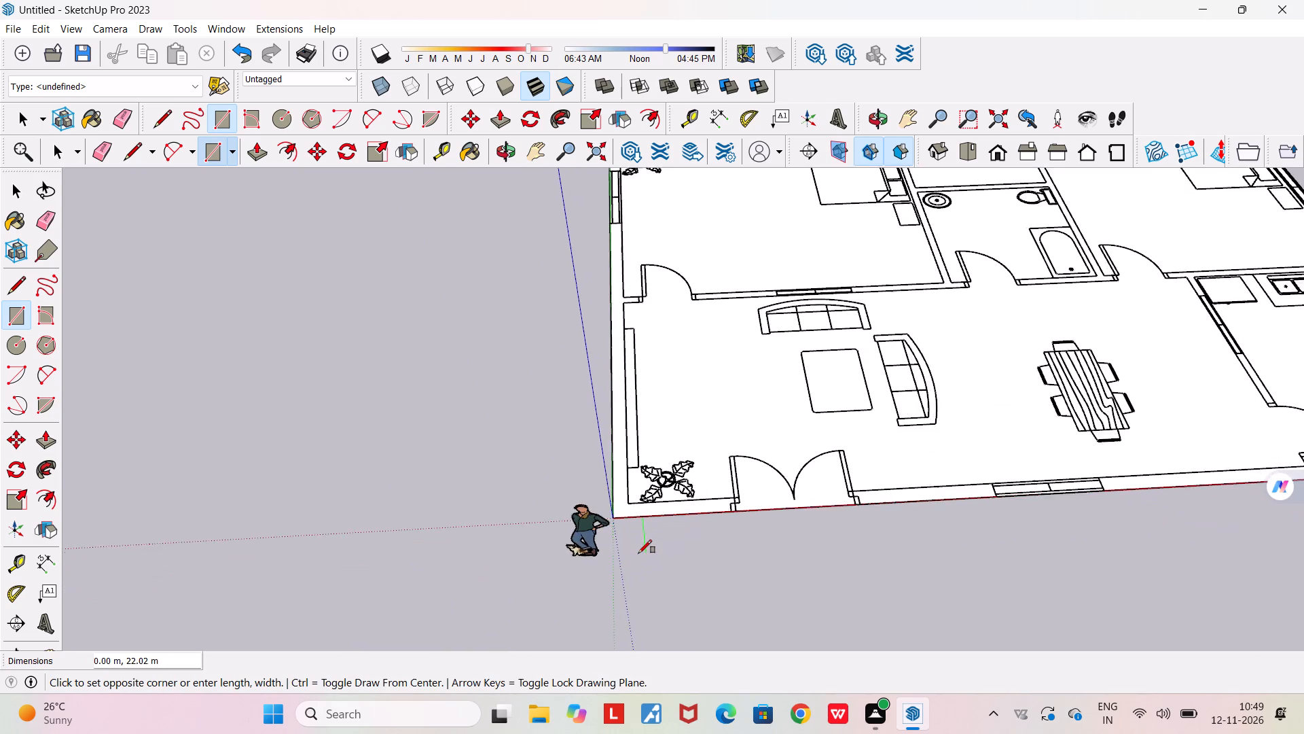
scroll(638, 553, up, 14)
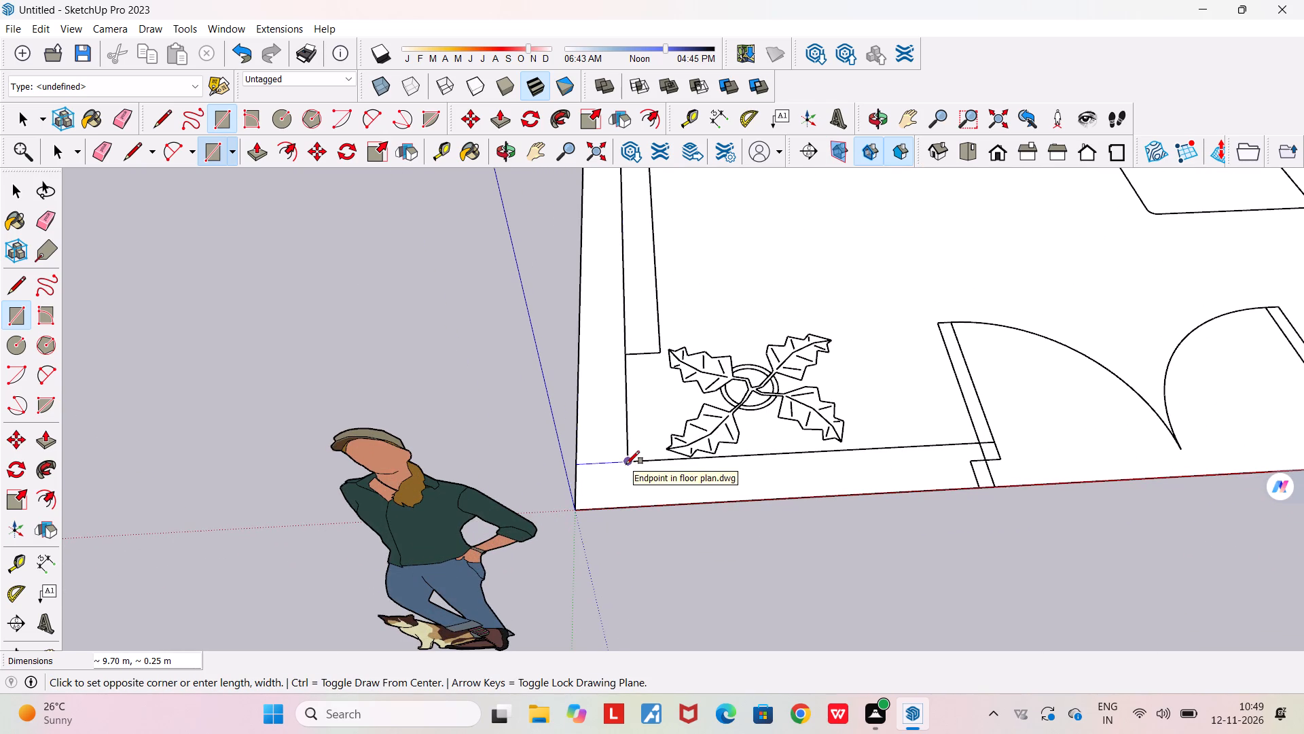
click(626, 464)
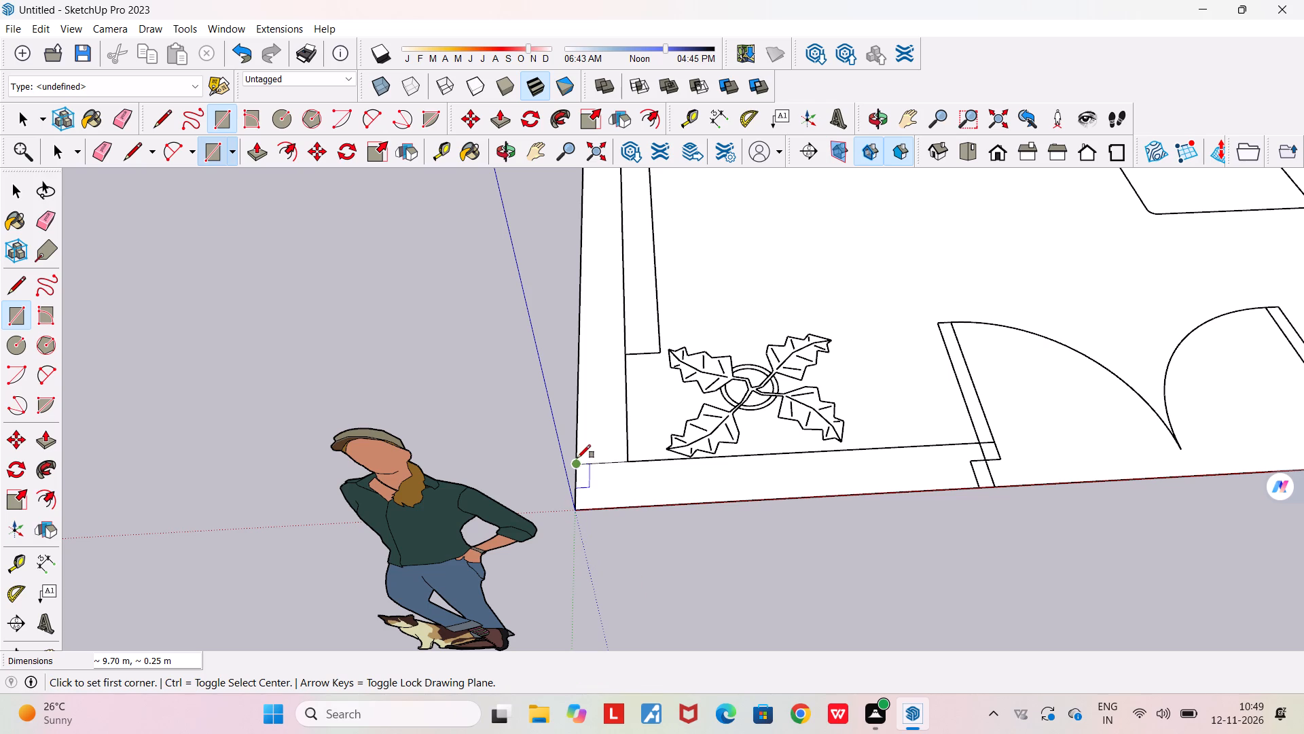
Draw a rectangle about 2 m long over the front wall segment between the green-axis wall and the double door.
click(577, 462)
scroll(623, 502, down, 8)
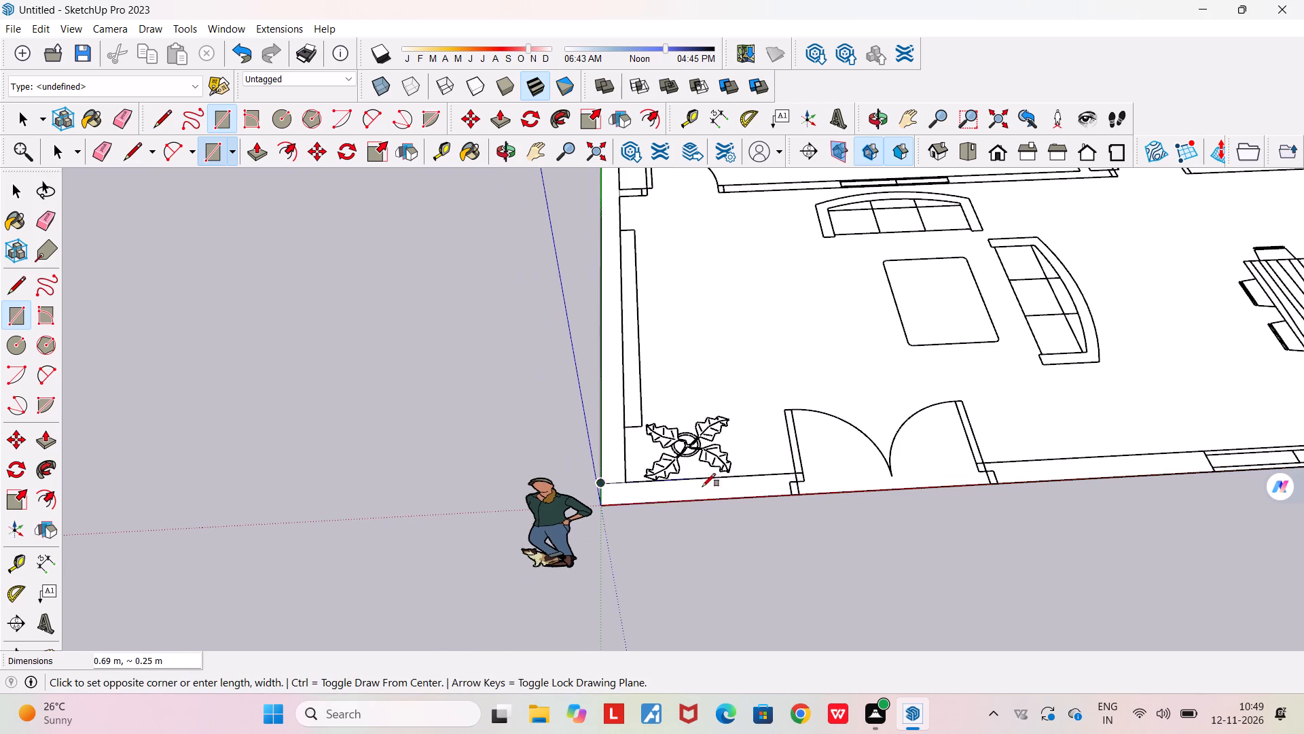
scroll(798, 487, up, 18)
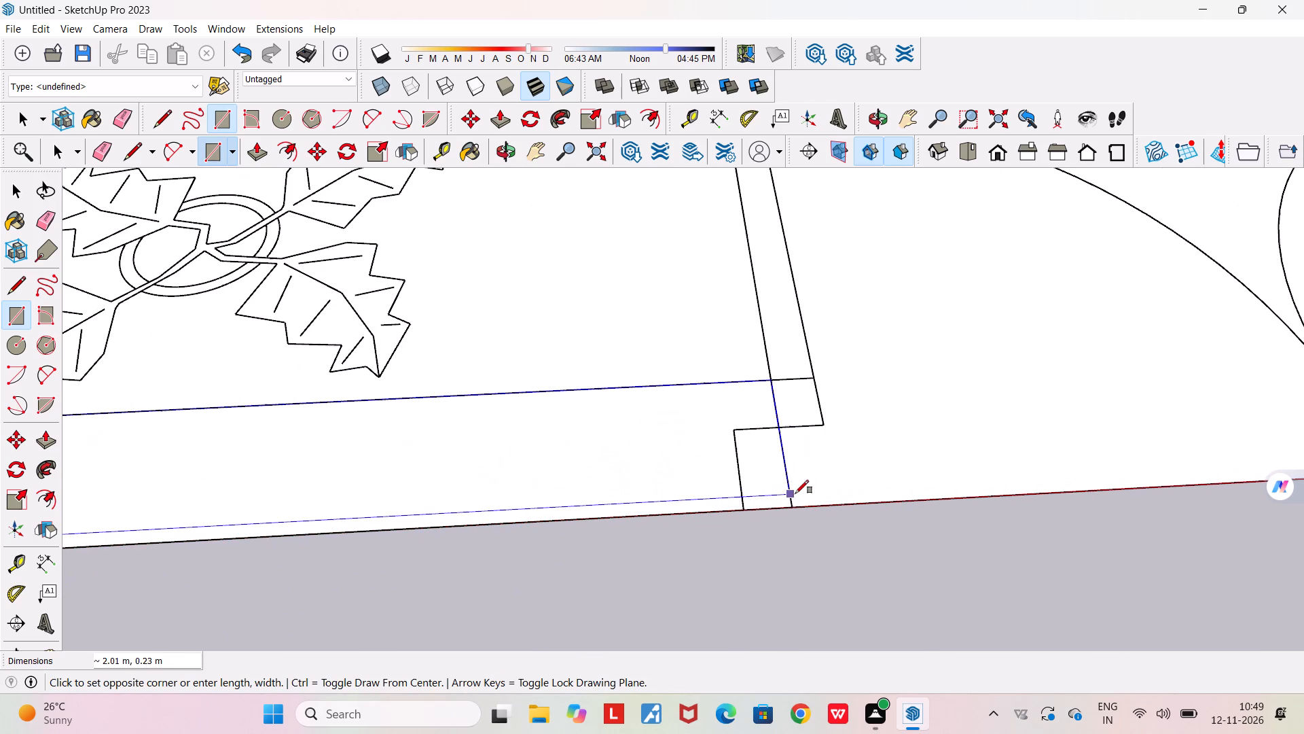
click(795, 504)
Draw a rectangle about 11.75 m by 0.25 m over the front wall from the double door to the kitchen's outer corner.
scroll(795, 504, down, 20)
scroll(795, 504, down, 3)
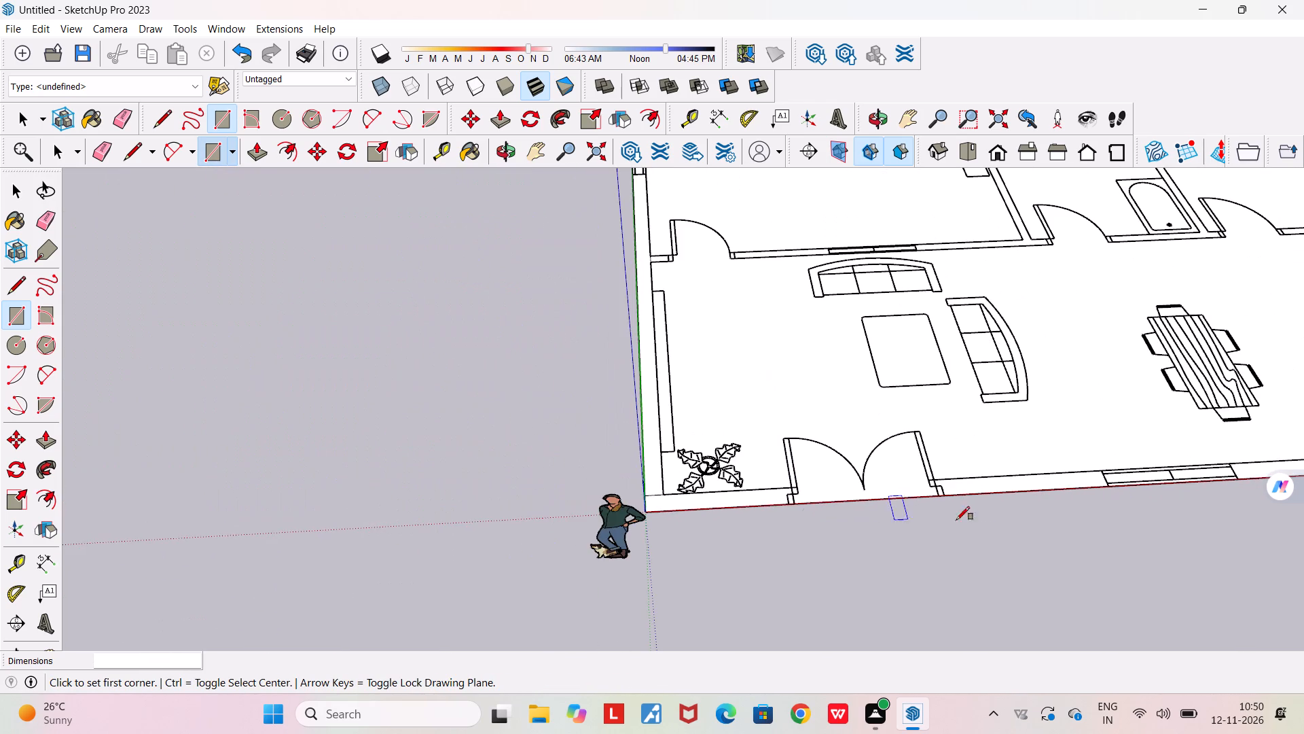
scroll(985, 519, down, 6)
scroll(956, 492, up, 12)
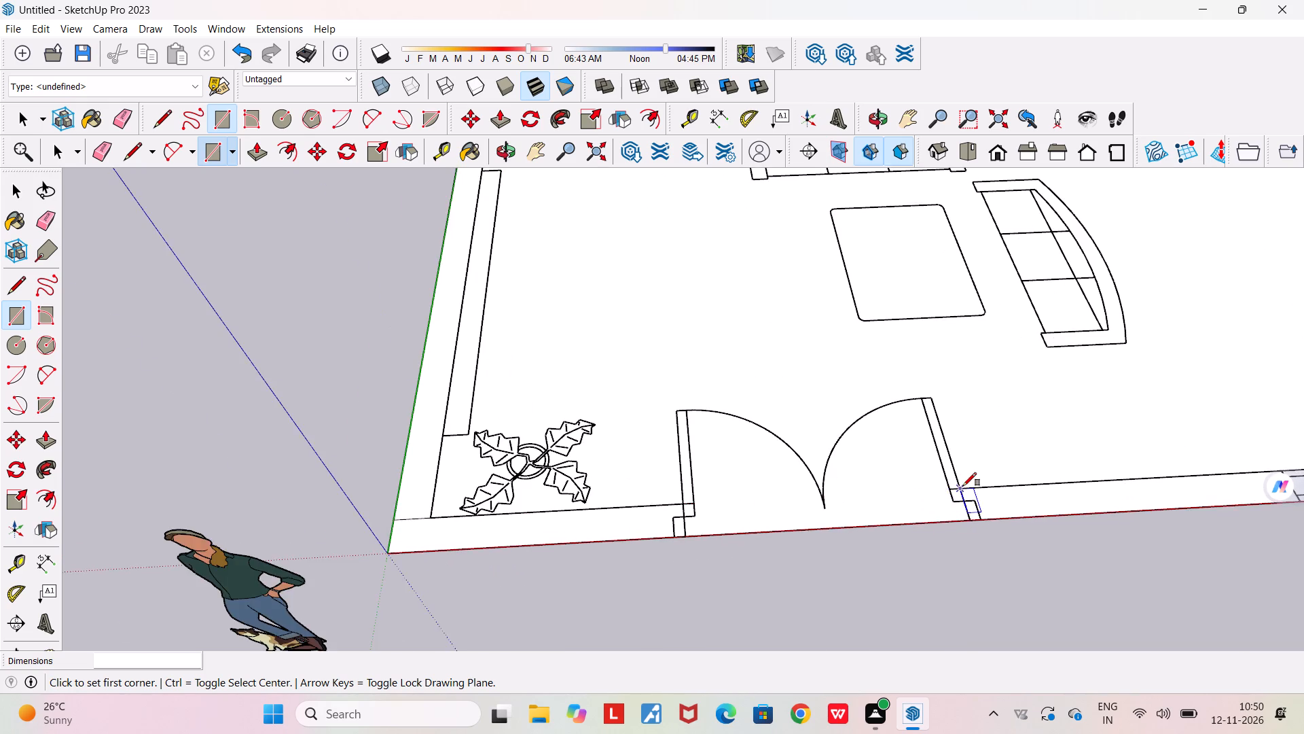
scroll(963, 486, up, 12)
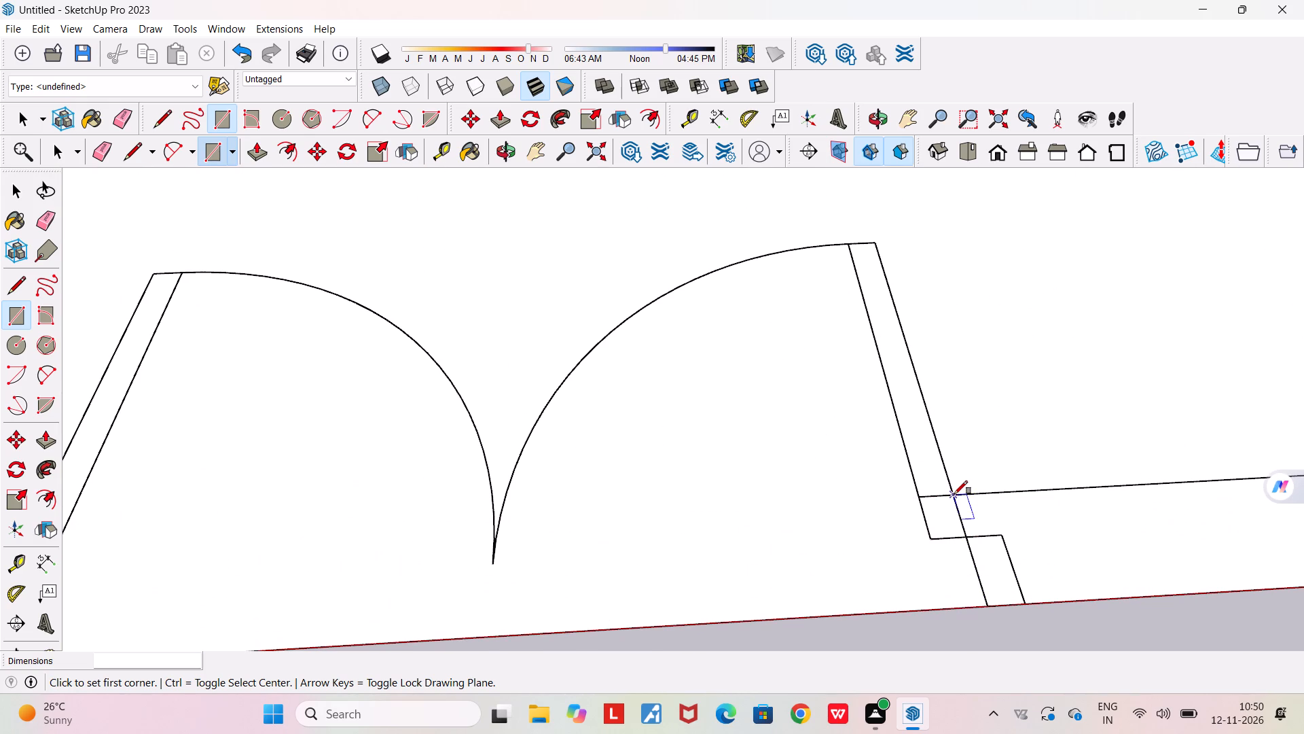
click(954, 494)
scroll(960, 526, down, 20)
scroll(960, 526, down, 16)
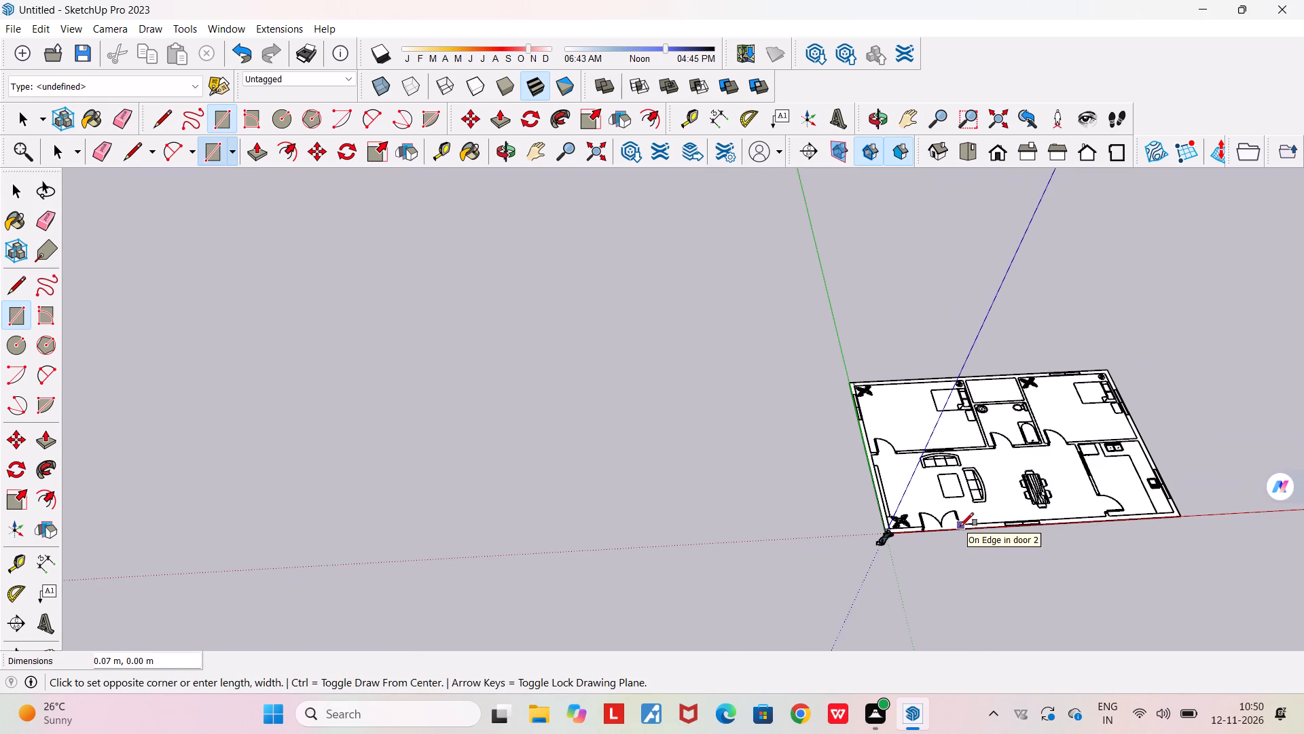
scroll(1200, 525, up, 5)
scroll(1161, 513, up, 20)
scroll(1161, 513, up, 1)
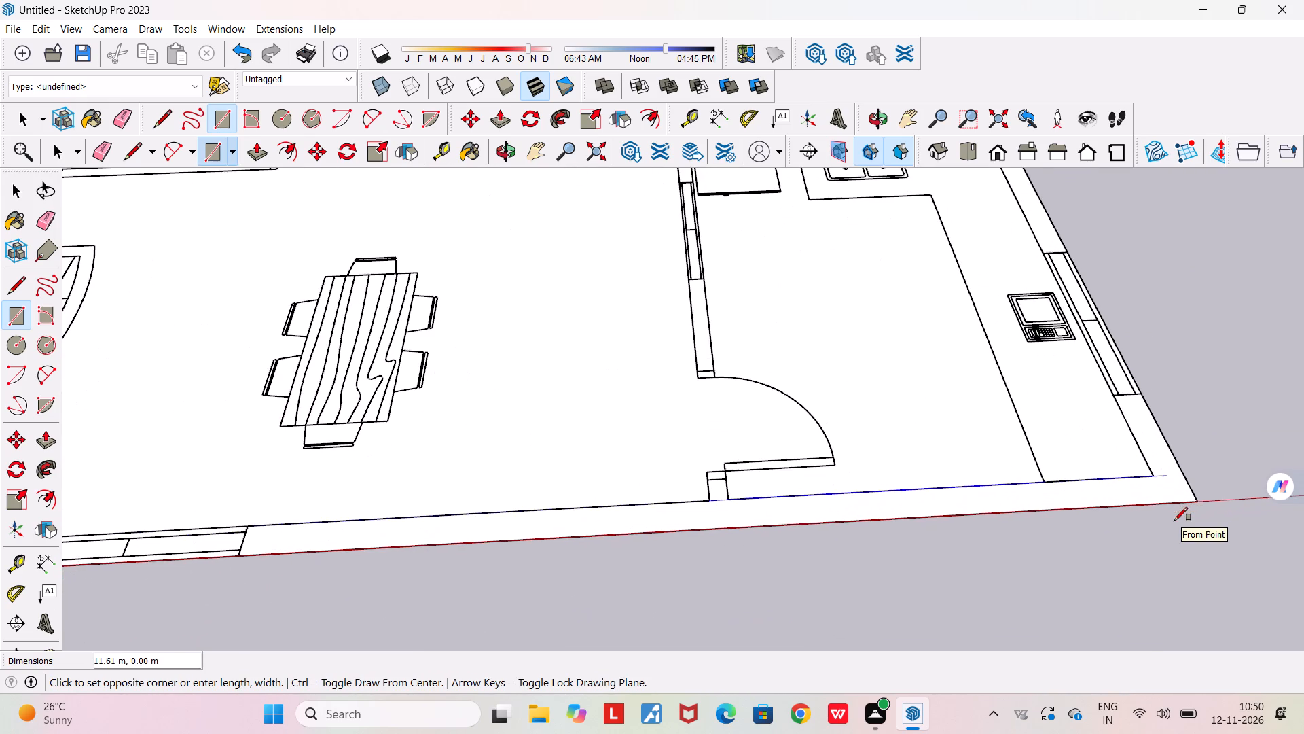
click(1202, 502)
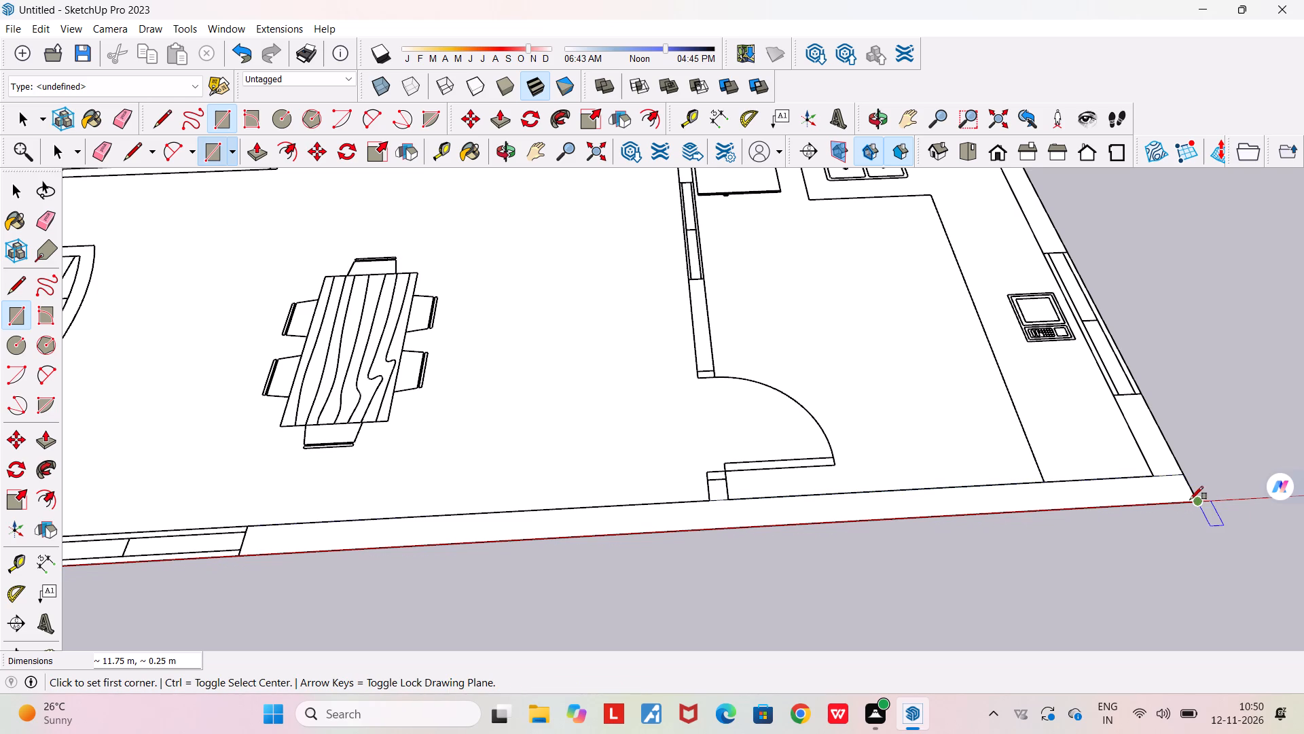
Draw a rectangle over the exterior wall beside the kitchen and bedroom, from the front wall to the rear wall's inner corner.
scroll(1186, 500, down, 9)
click(1180, 488)
scroll(1180, 488, down, 7)
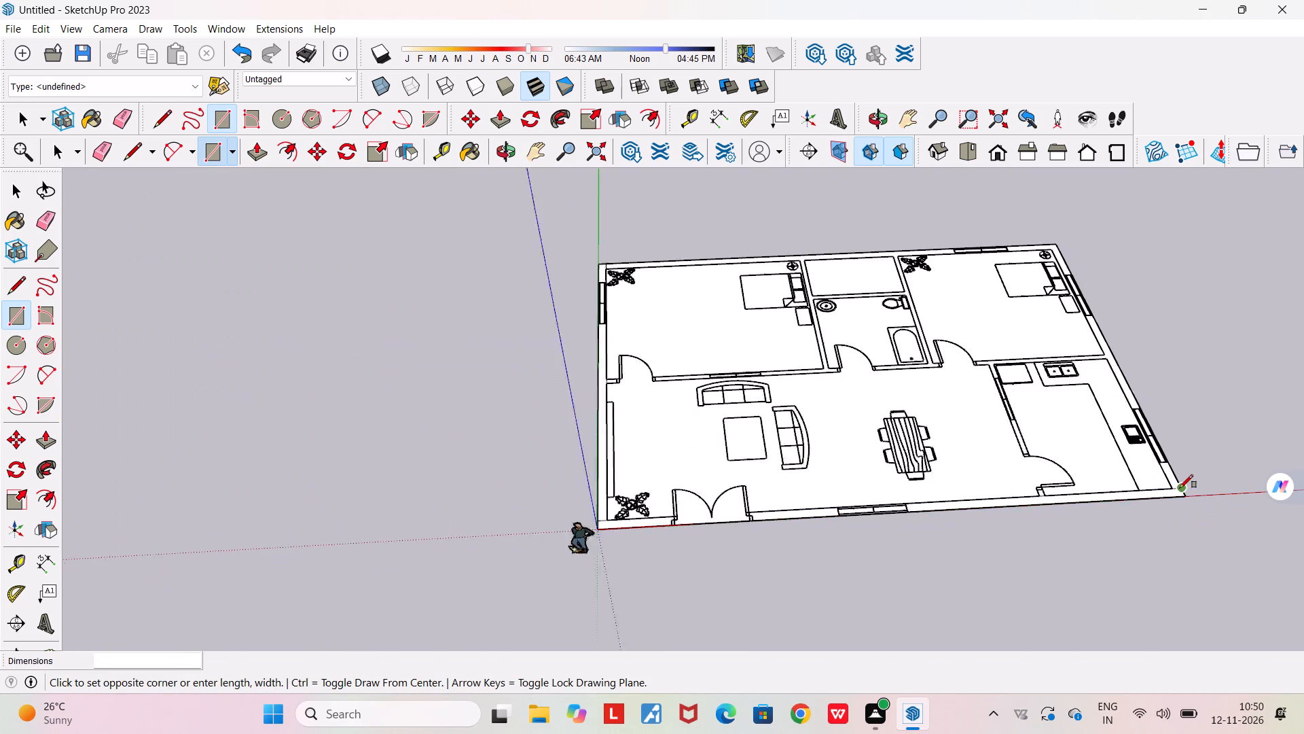
scroll(1180, 488, down, 5)
scroll(1083, 309, up, 14)
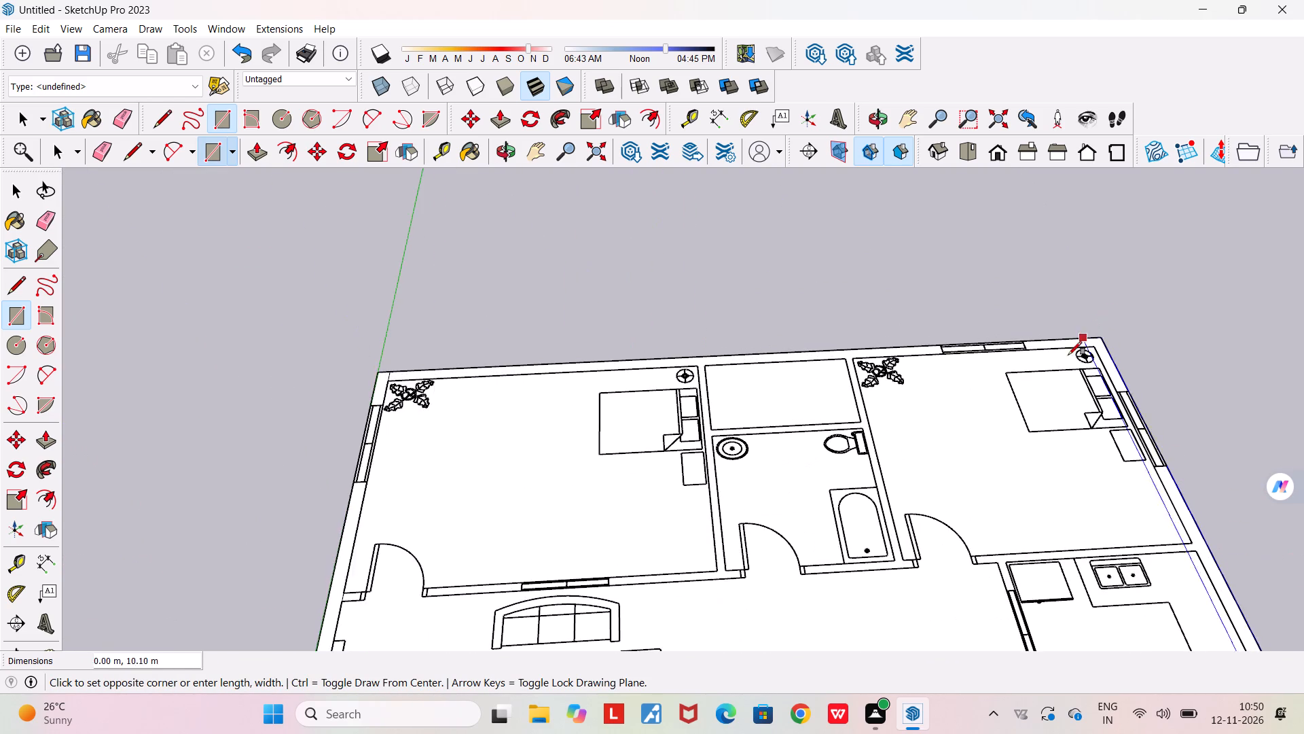
scroll(1064, 366, up, 6)
scroll(1117, 311, up, 20)
scroll(1117, 311, up, 9)
scroll(1108, 393, up, 4)
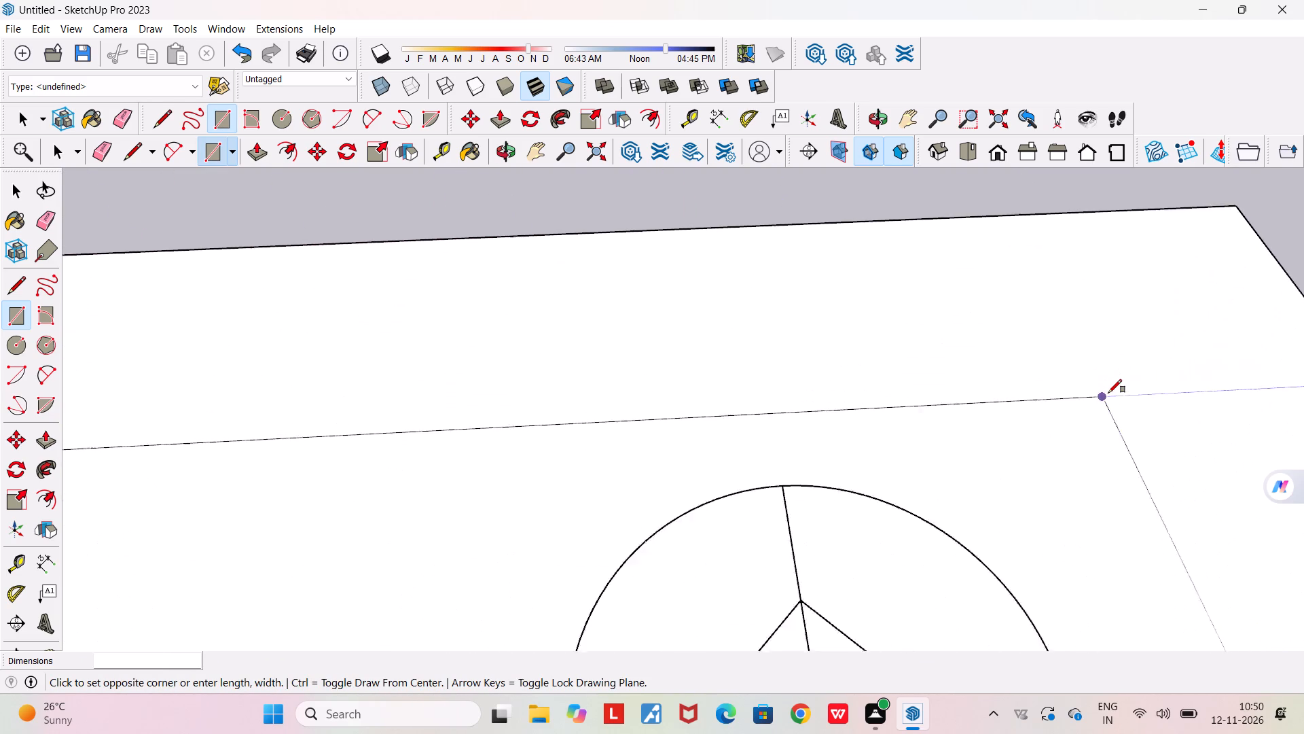
scroll(1108, 393, up, 1)
click(1092, 398)
Draw a rectangle about 15.49 m by 0.25 m over the rear exterior wall, from the green-axis wall to the opposite outer edge.
scroll(1092, 398, down, 7)
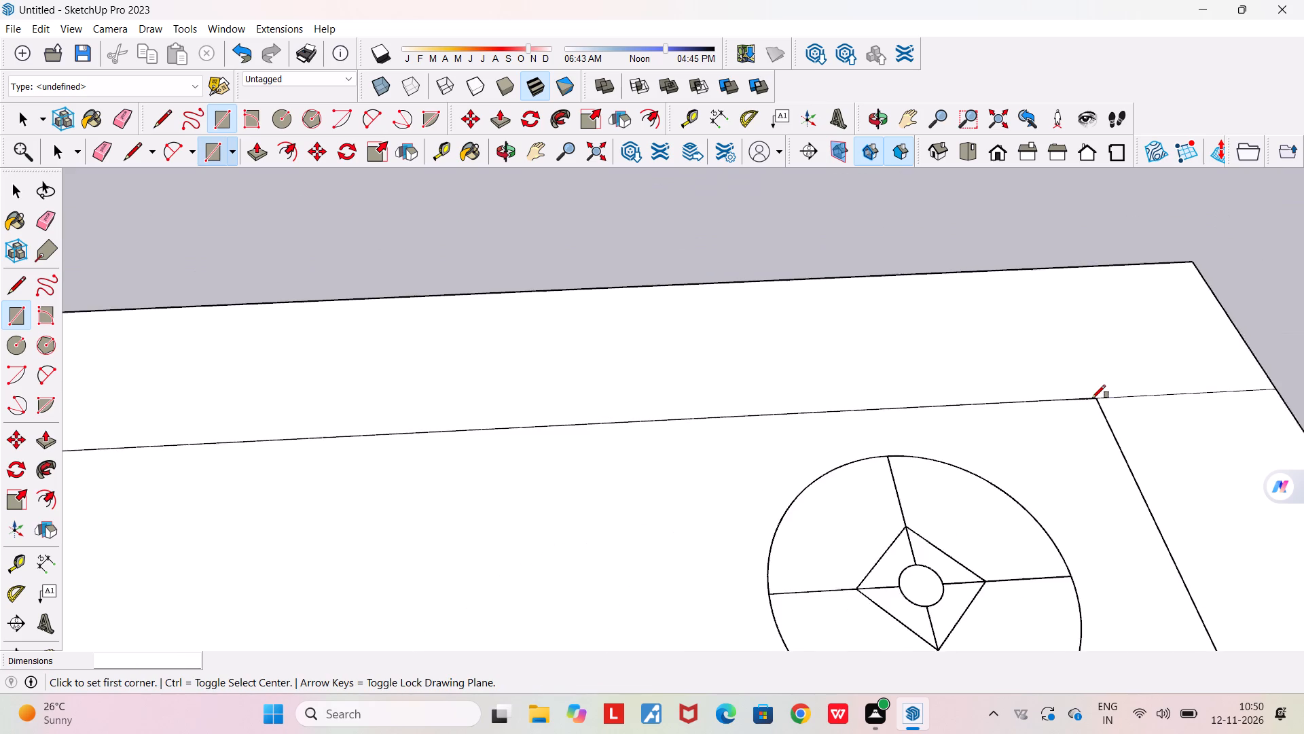
scroll(1092, 398, down, 20)
scroll(1092, 398, down, 15)
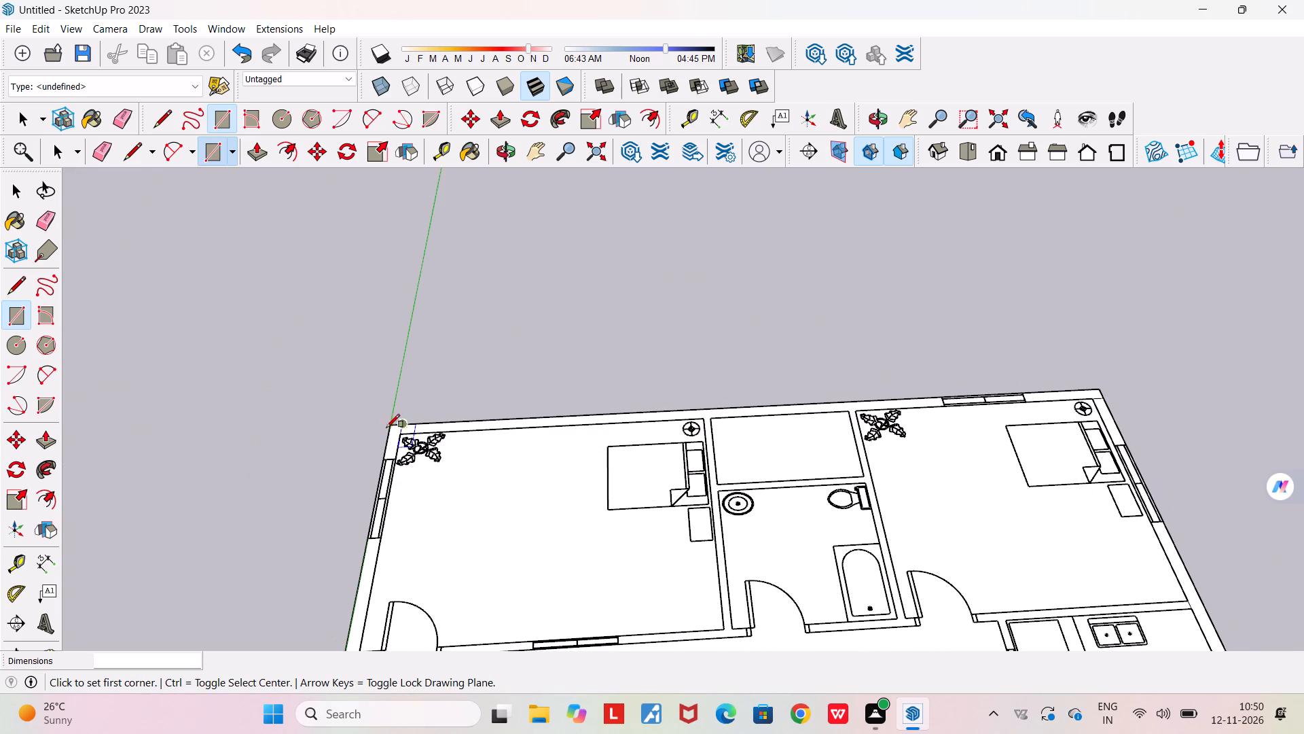
scroll(401, 427, up, 6)
click(401, 419)
scroll(402, 419, up, 1)
scroll(402, 419, down, 4)
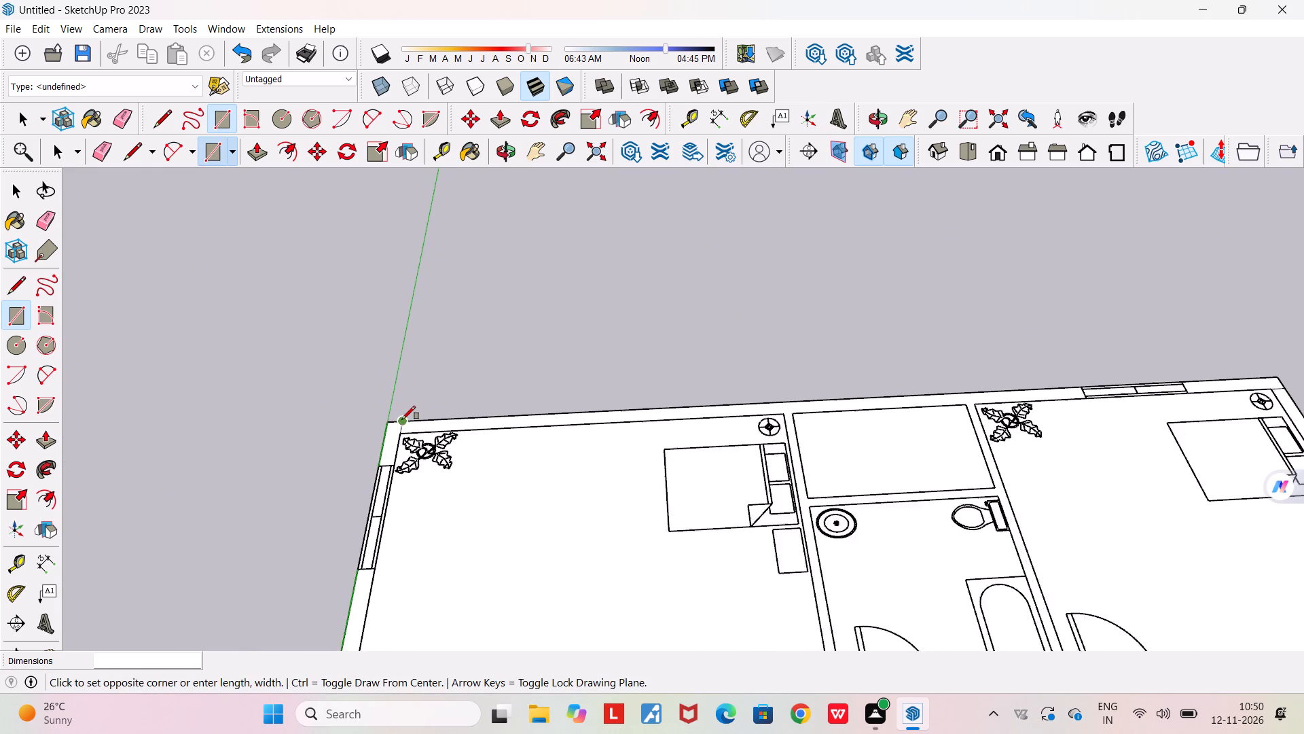
scroll(402, 419, down, 16)
scroll(687, 410, up, 11)
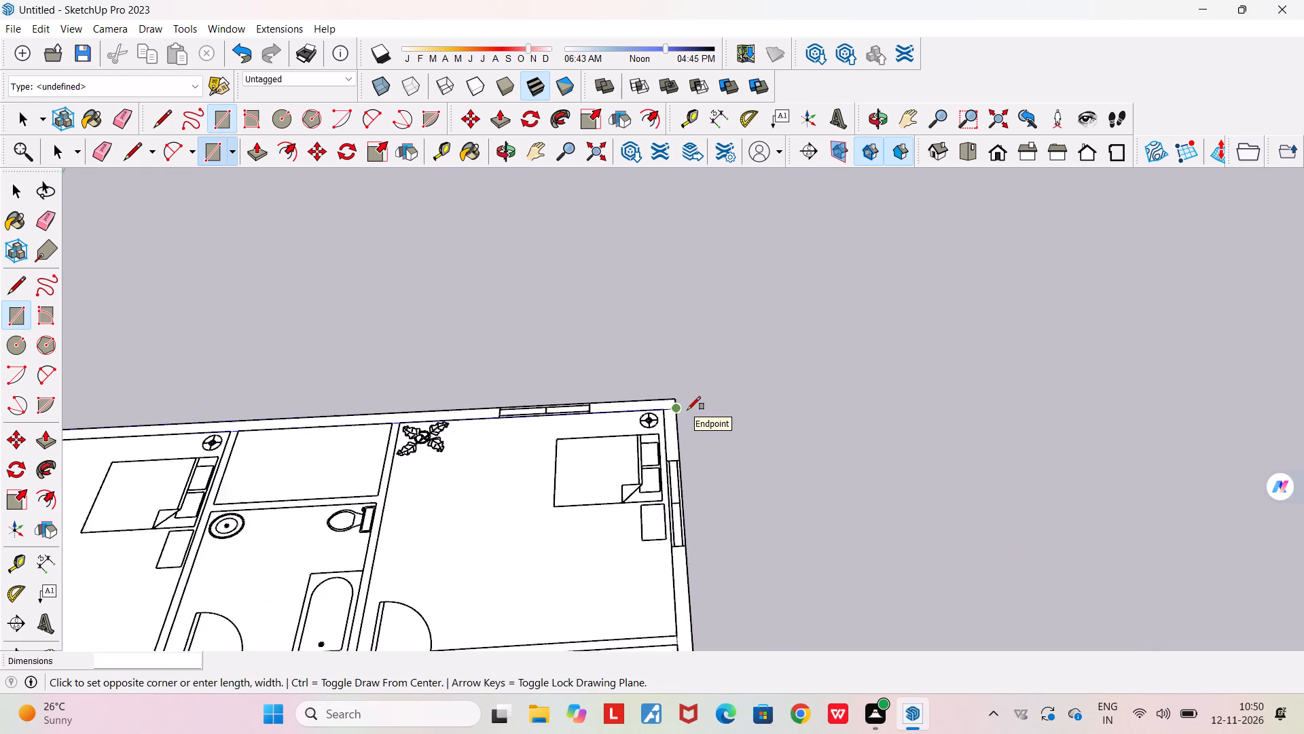
scroll(687, 410, up, 18)
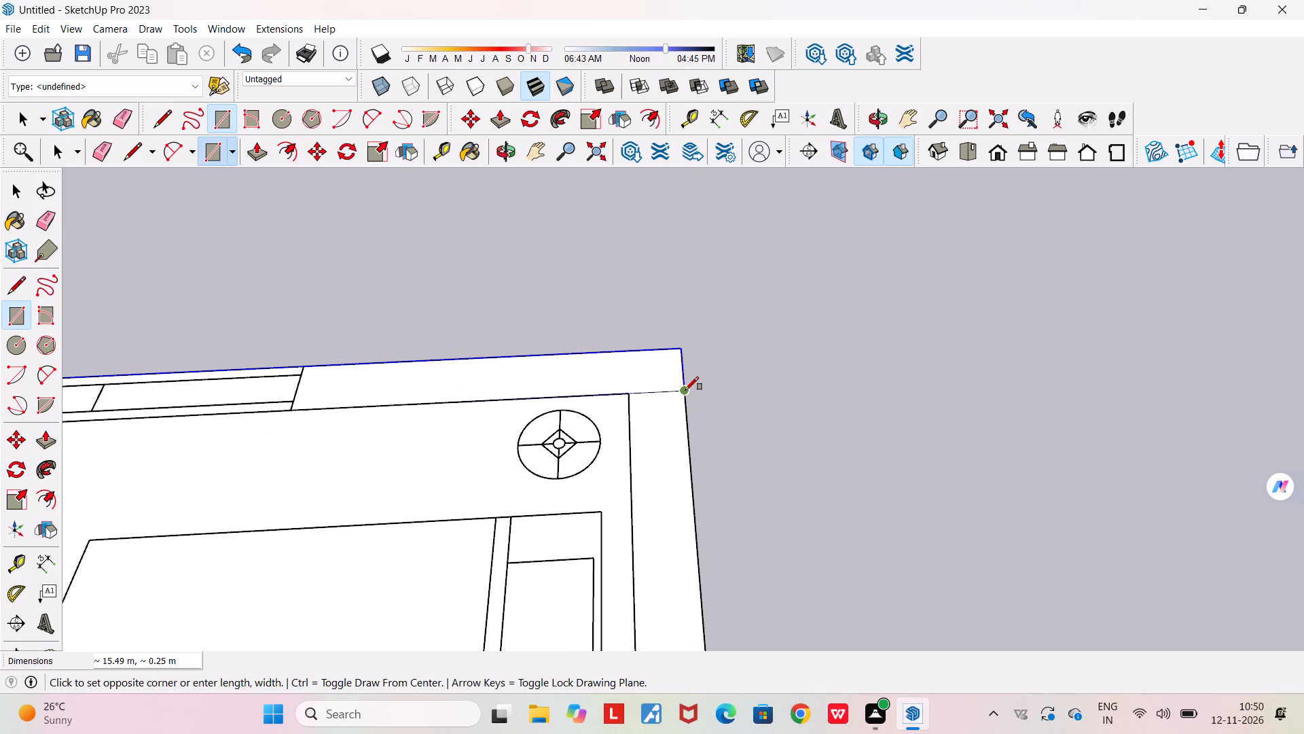
click(685, 390)
Draw a rectangle about 0.38 m by 0.15 m over the short wall stub between the green-axis wall and the nearest bedroom's door.
scroll(685, 390, down, 20)
scroll(685, 390, down, 11)
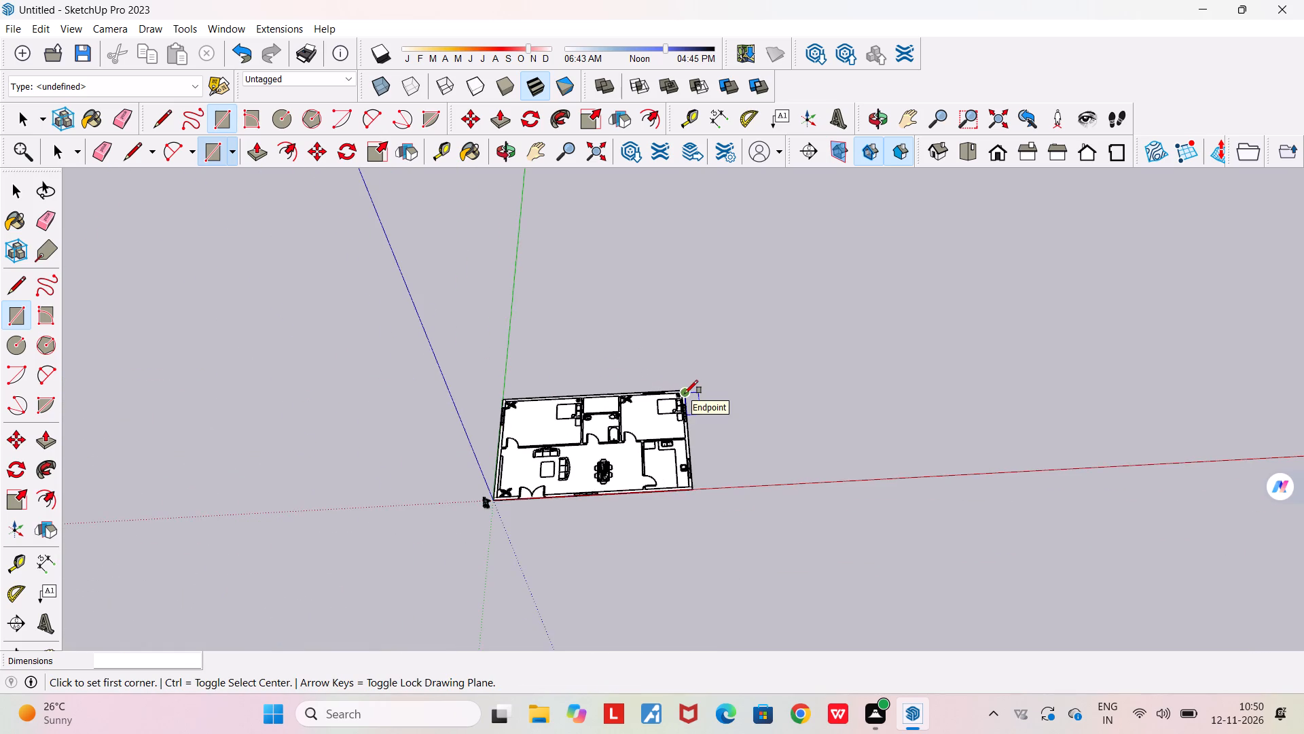
scroll(685, 394, down, 5)
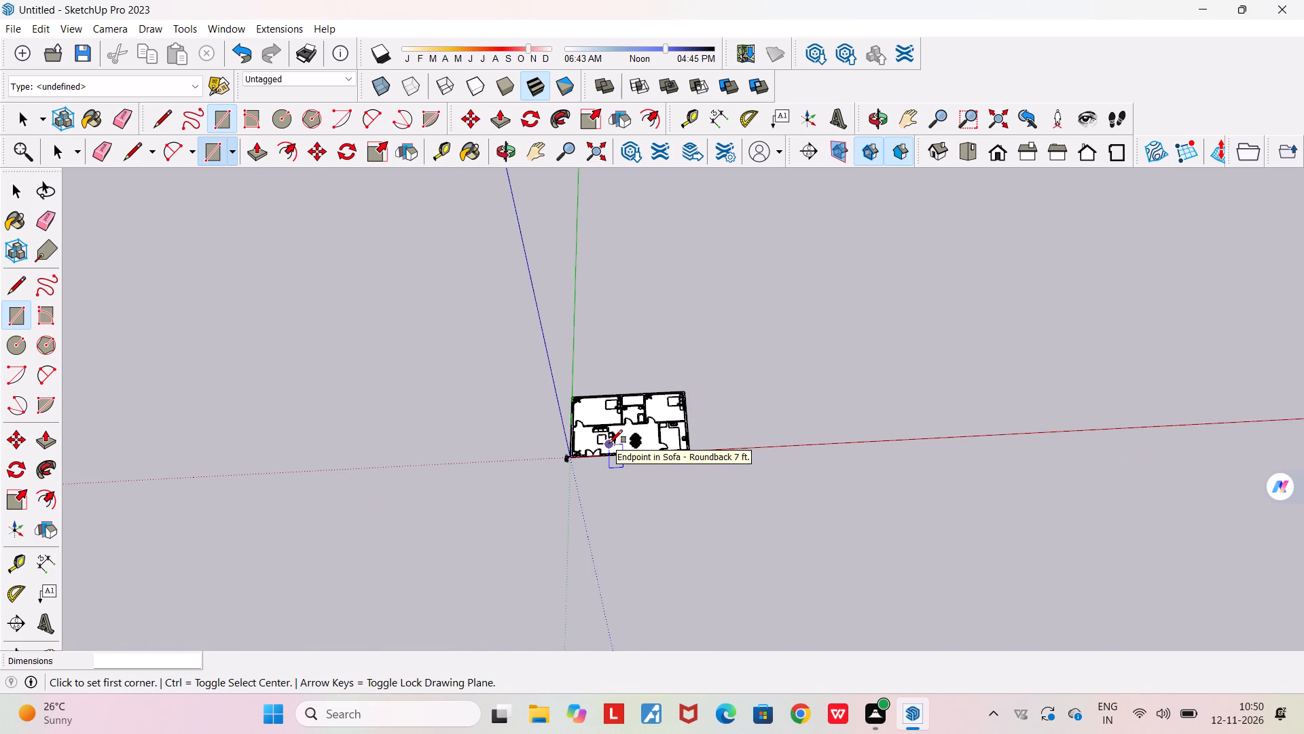
scroll(609, 443, down, 3)
scroll(594, 428, up, 6)
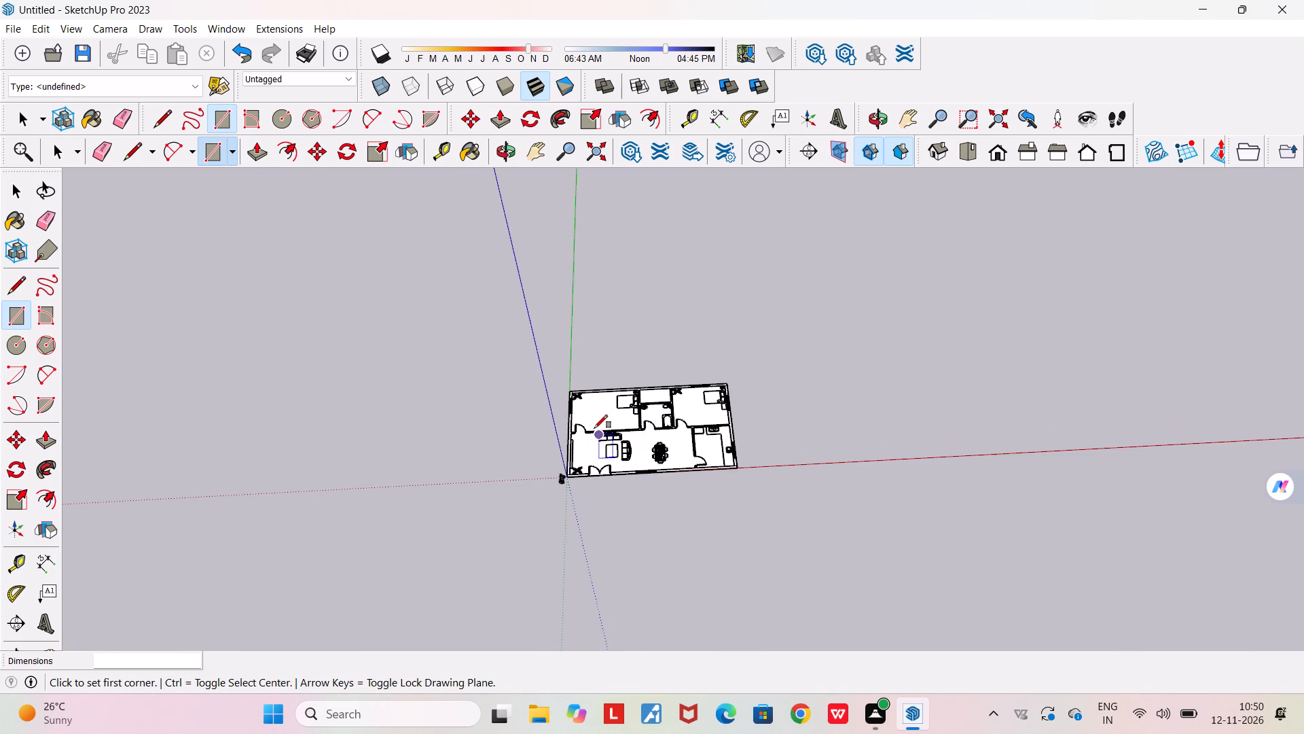
scroll(583, 438, up, 13)
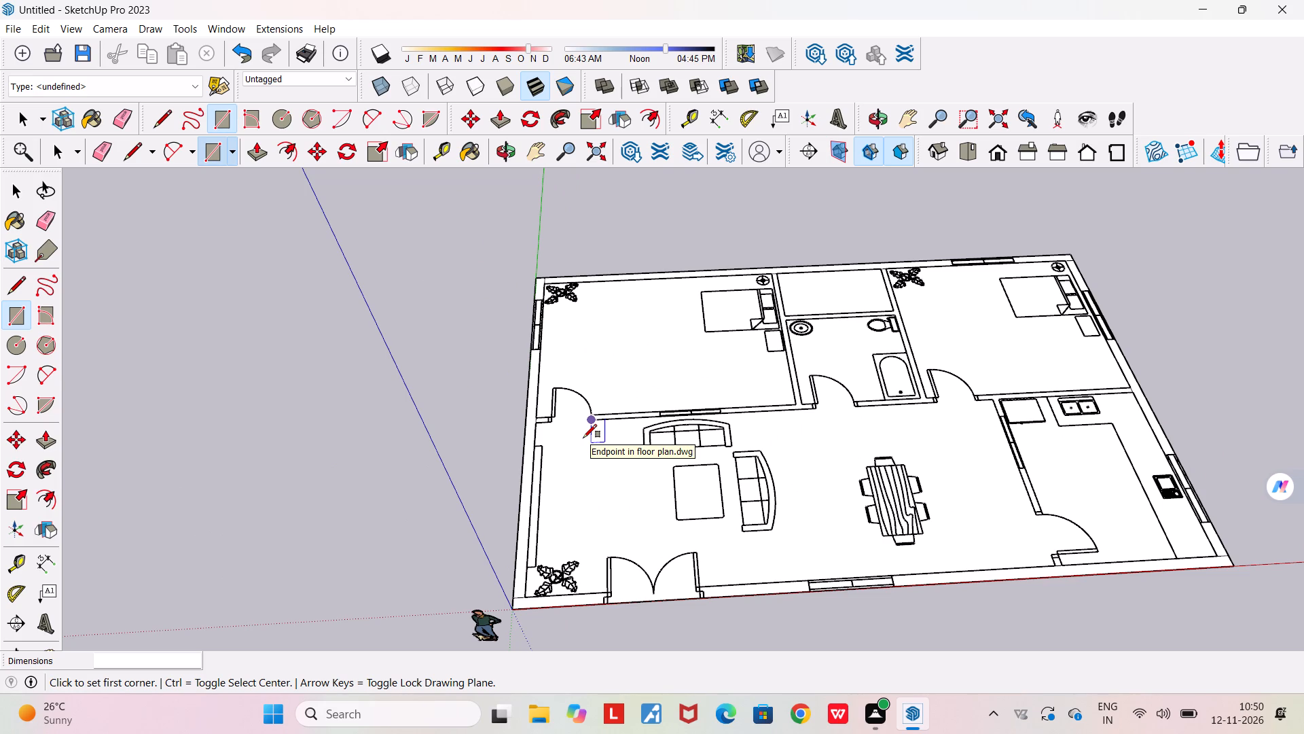
scroll(583, 438, up, 3)
scroll(583, 438, down, 2)
scroll(550, 419, up, 2)
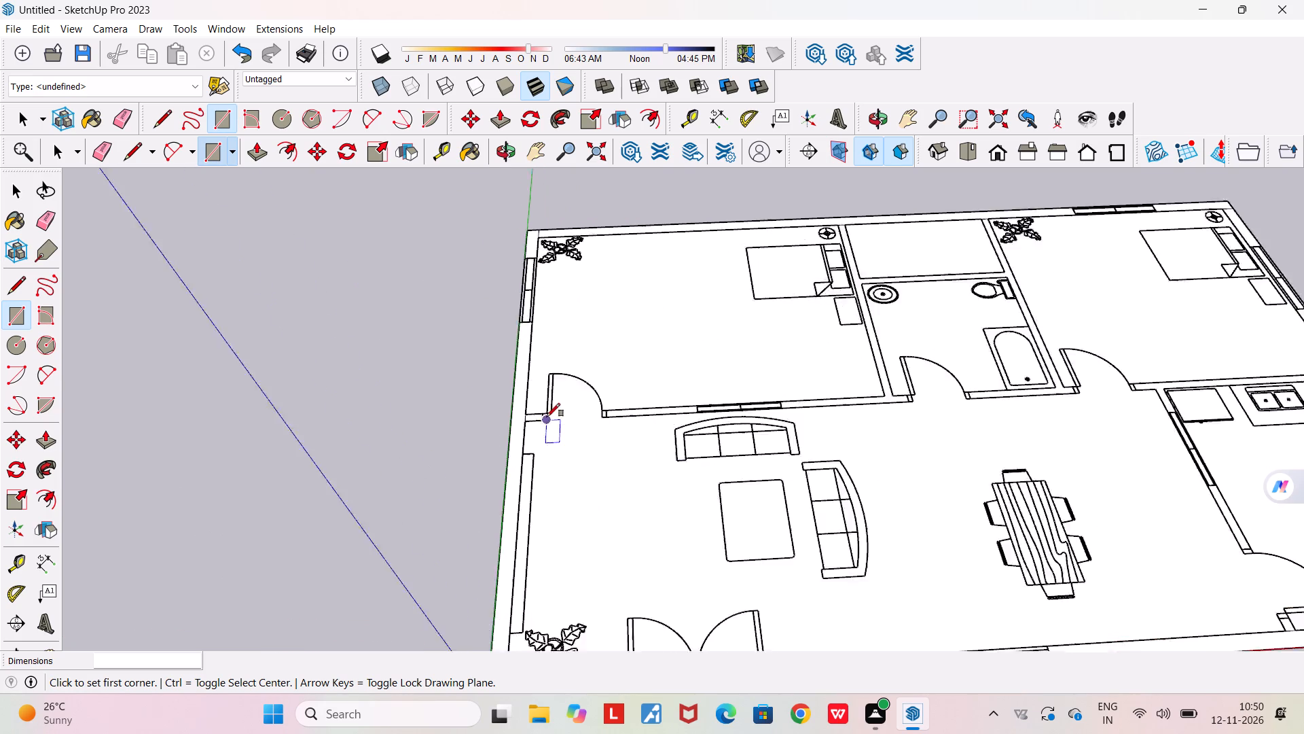
scroll(547, 417, up, 14)
scroll(539, 424, up, 11)
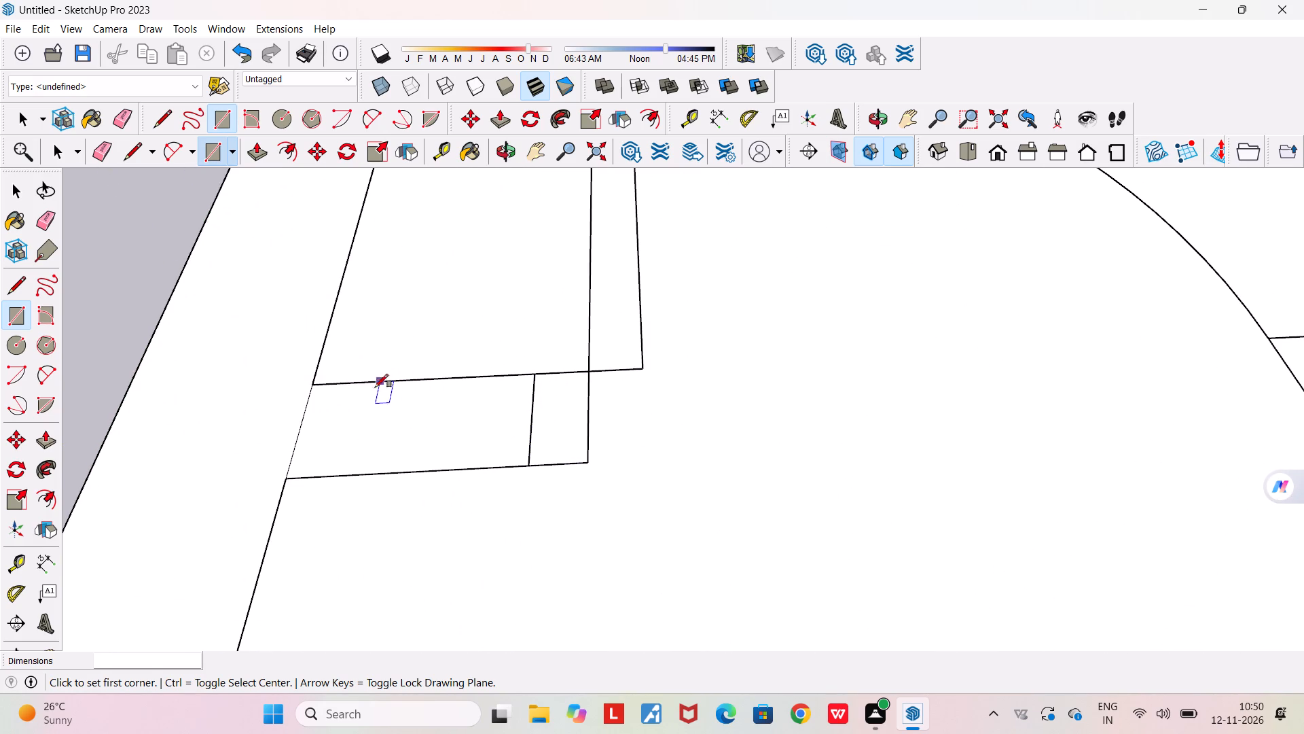
click(316, 385)
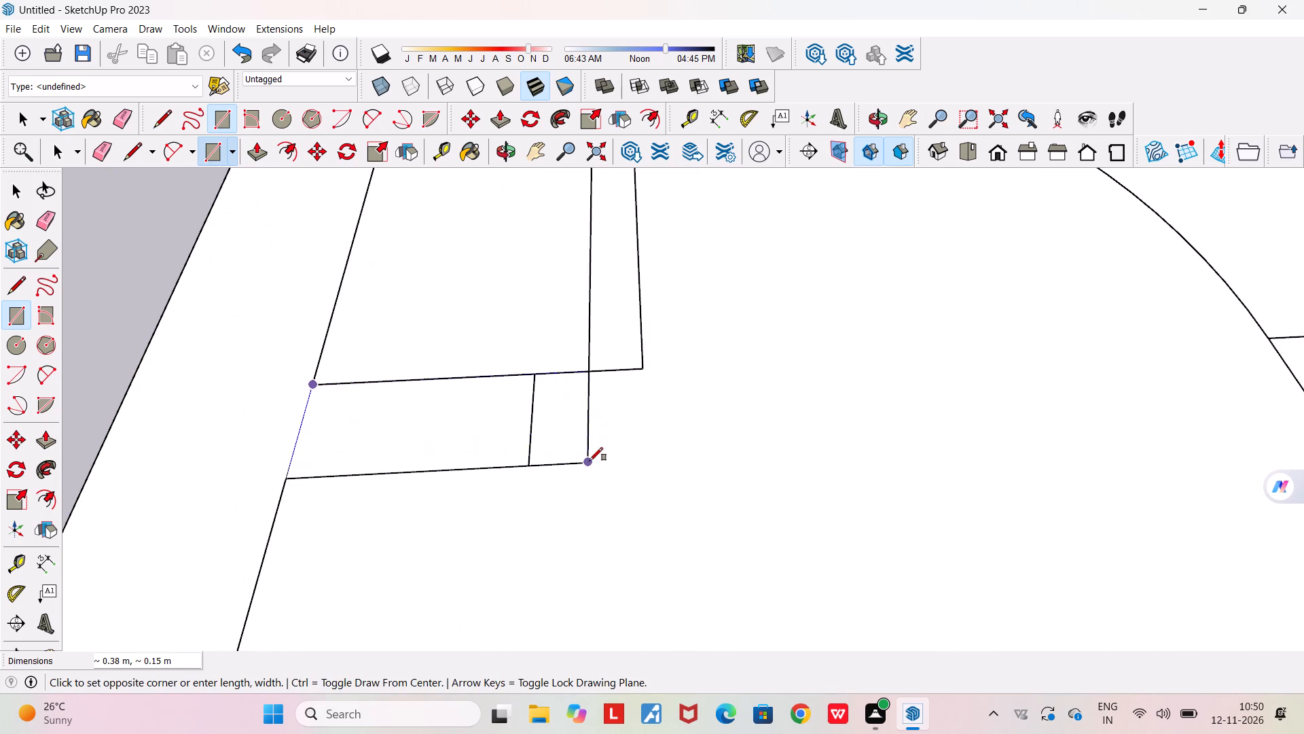
click(590, 461)
Draw a rectangle about 5.67 m by 0.15 m over the wall between that bedroom and the living room, from the bedroom door to the bathroom door.
scroll(590, 461, down, 13)
scroll(590, 461, down, 12)
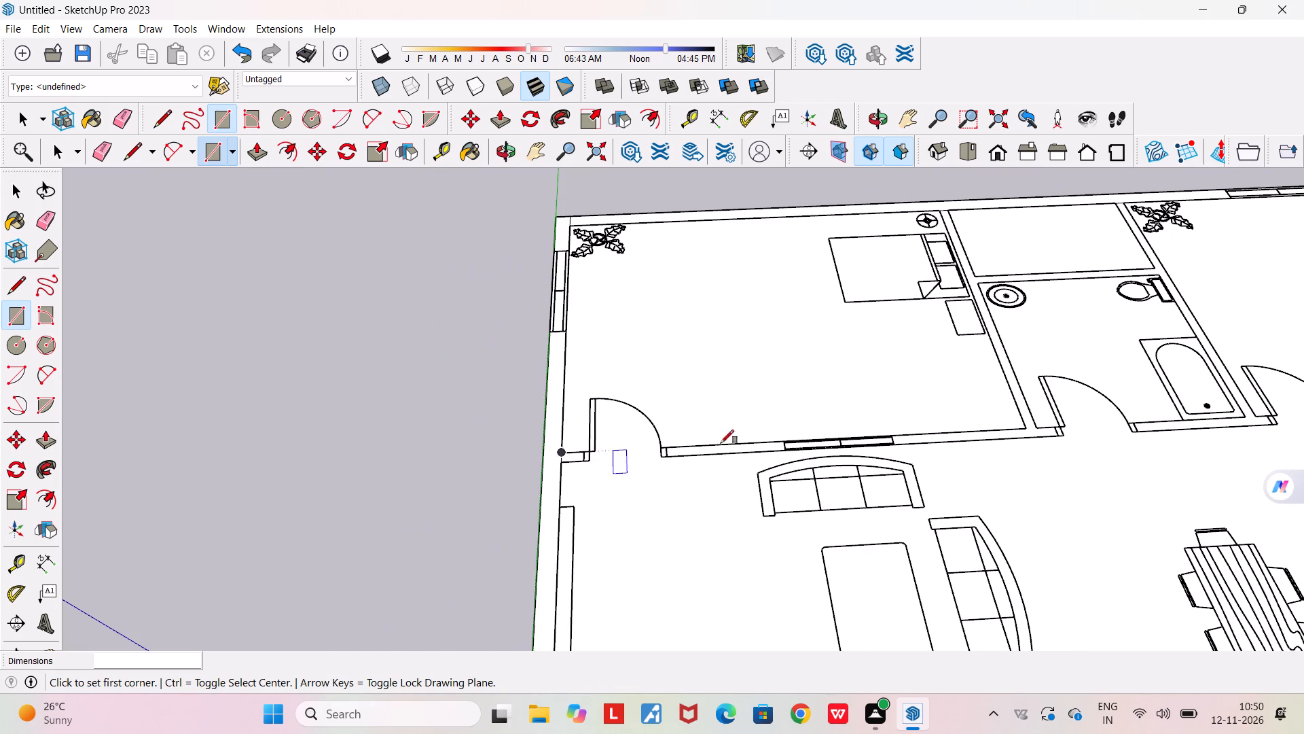
scroll(654, 440, up, 5)
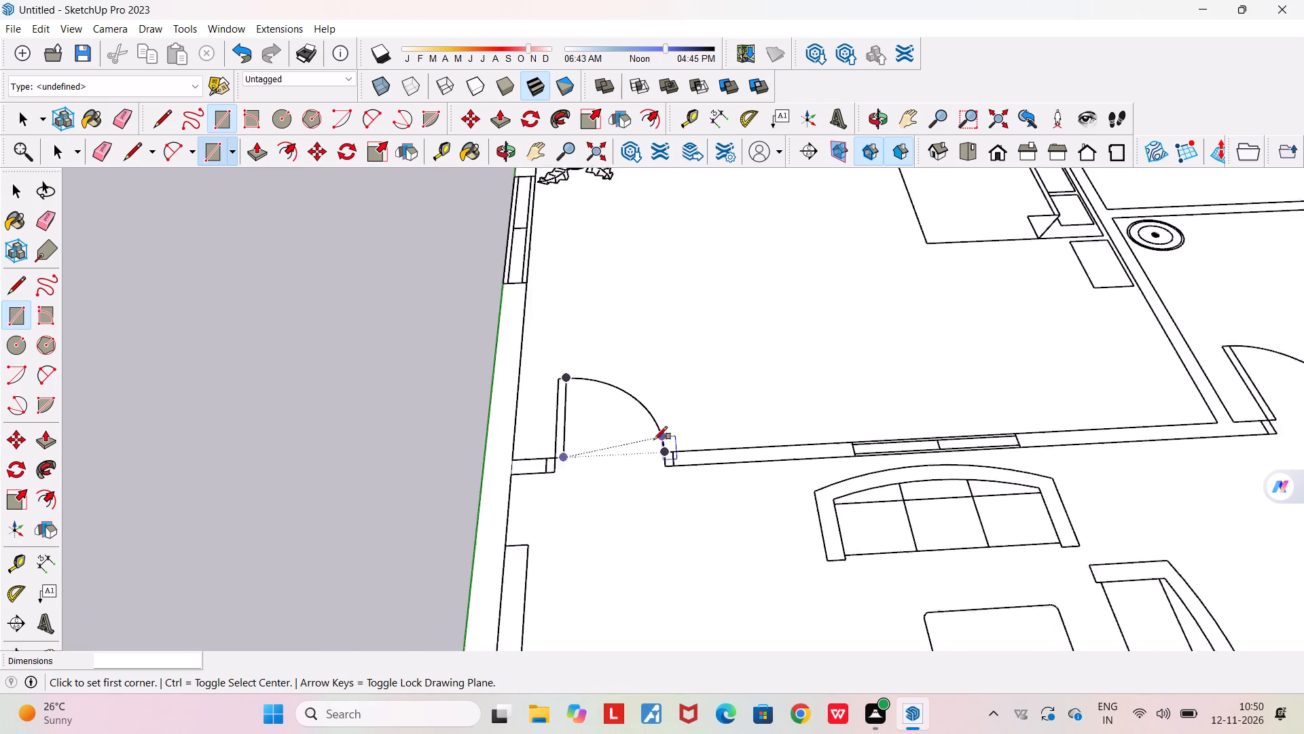
scroll(666, 474, up, 6)
click(670, 433)
scroll(691, 446, down, 11)
scroll(1131, 432, up, 8)
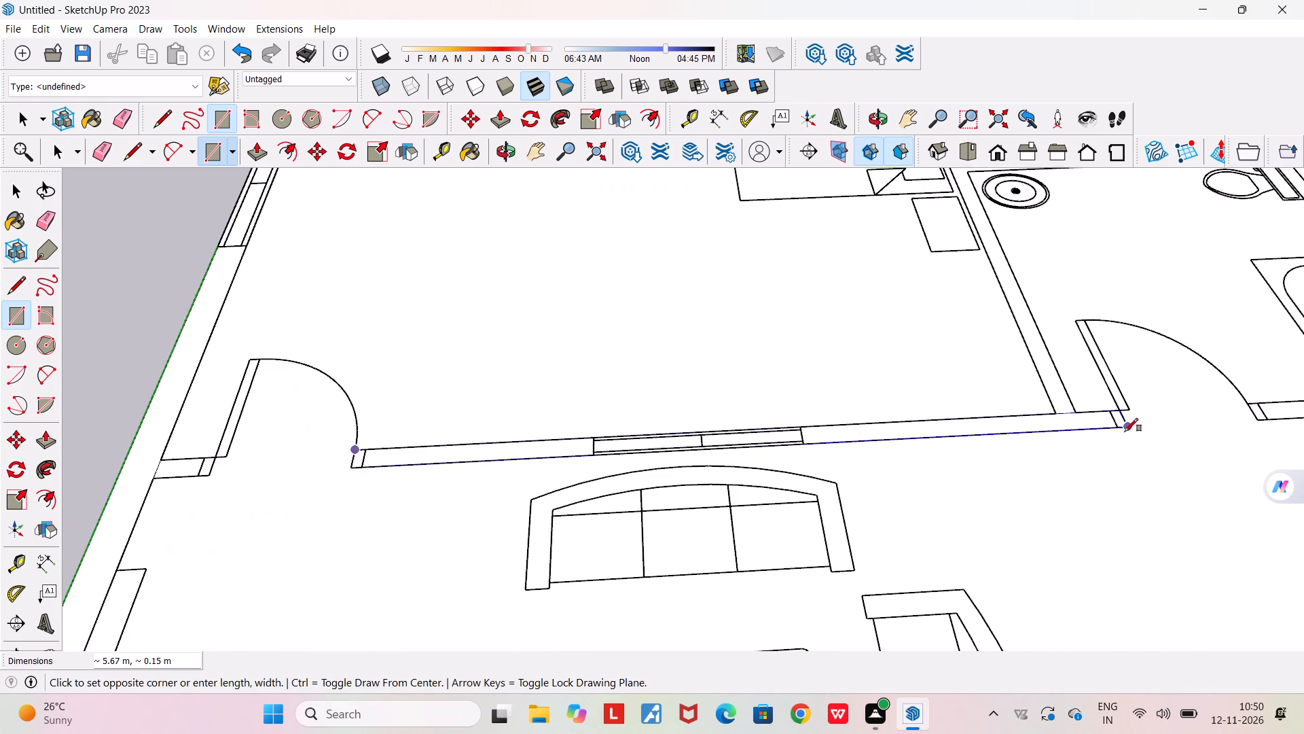
scroll(1125, 432, up, 10)
click(1135, 417)
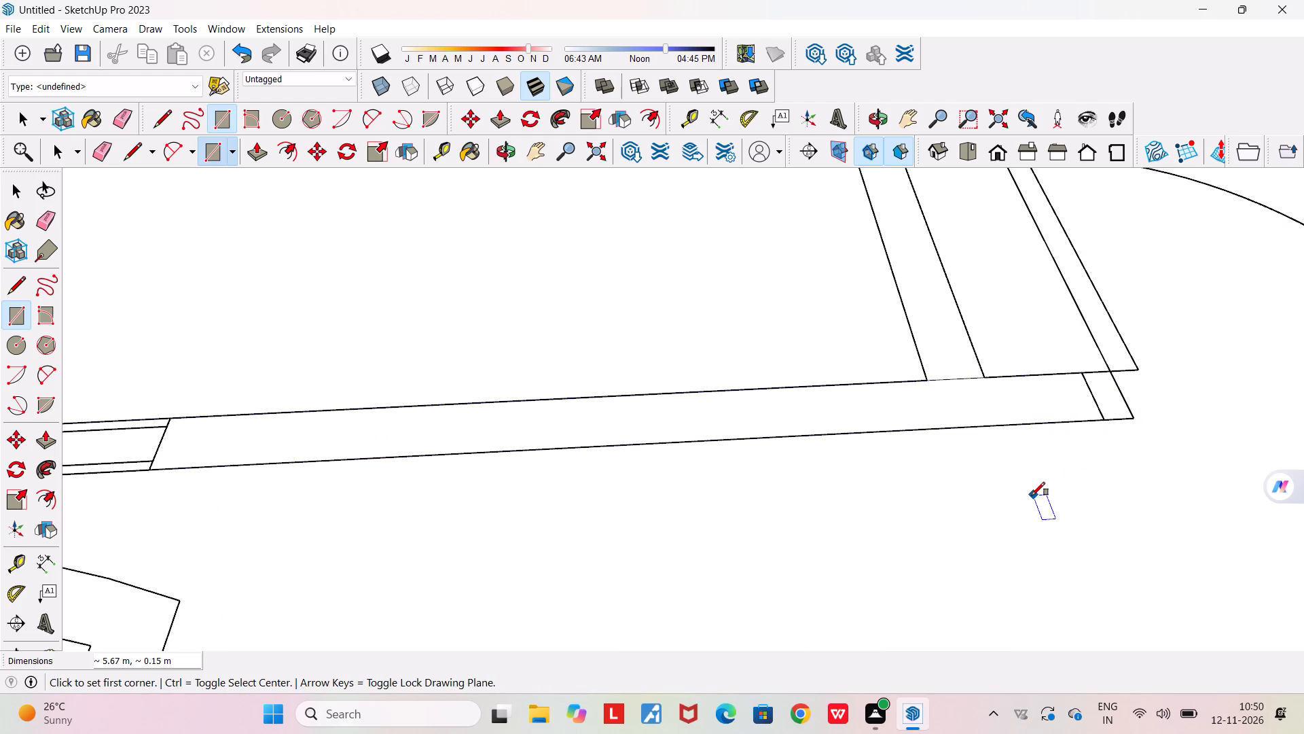
Draw a rectangle about 4.72 m by 0.15 m over the partition between the green-axis bedroom and the bathroom, starting at the rear wall.
scroll(1032, 495, down, 20)
scroll(1032, 495, down, 4)
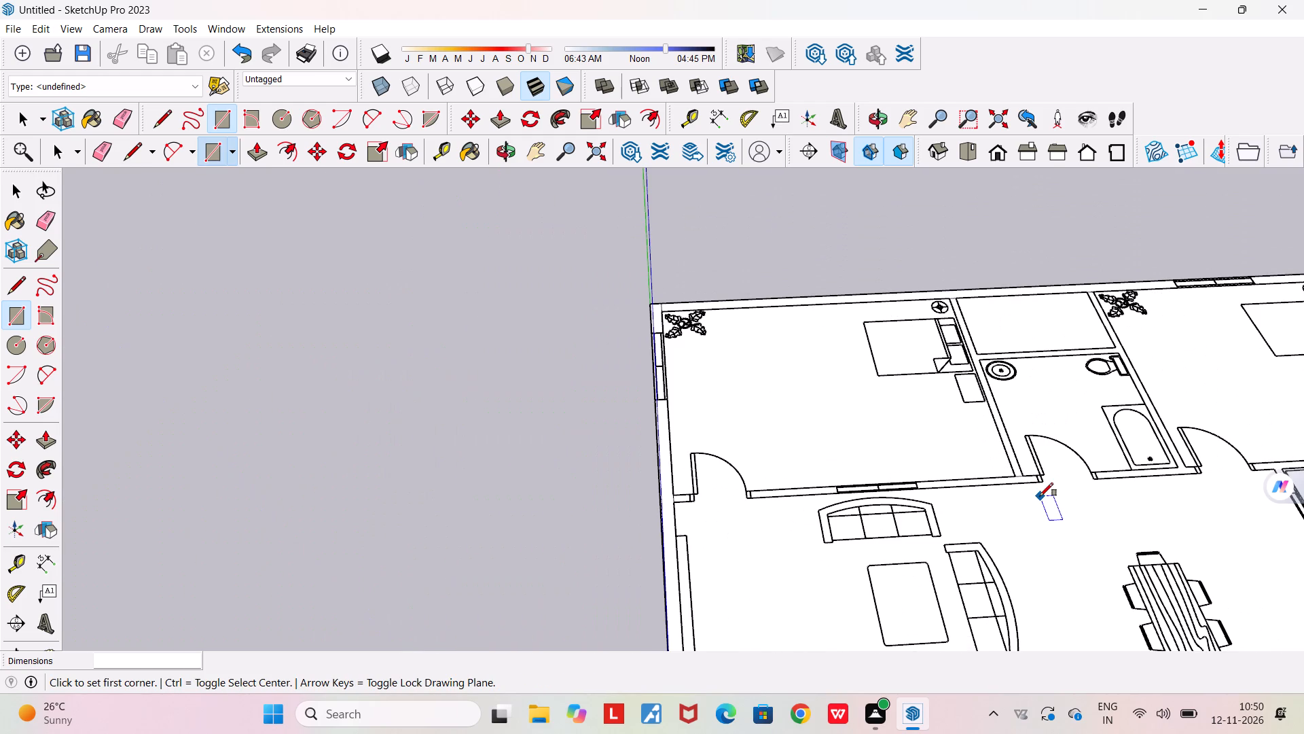
scroll(1040, 496, down, 6)
scroll(1076, 478, up, 7)
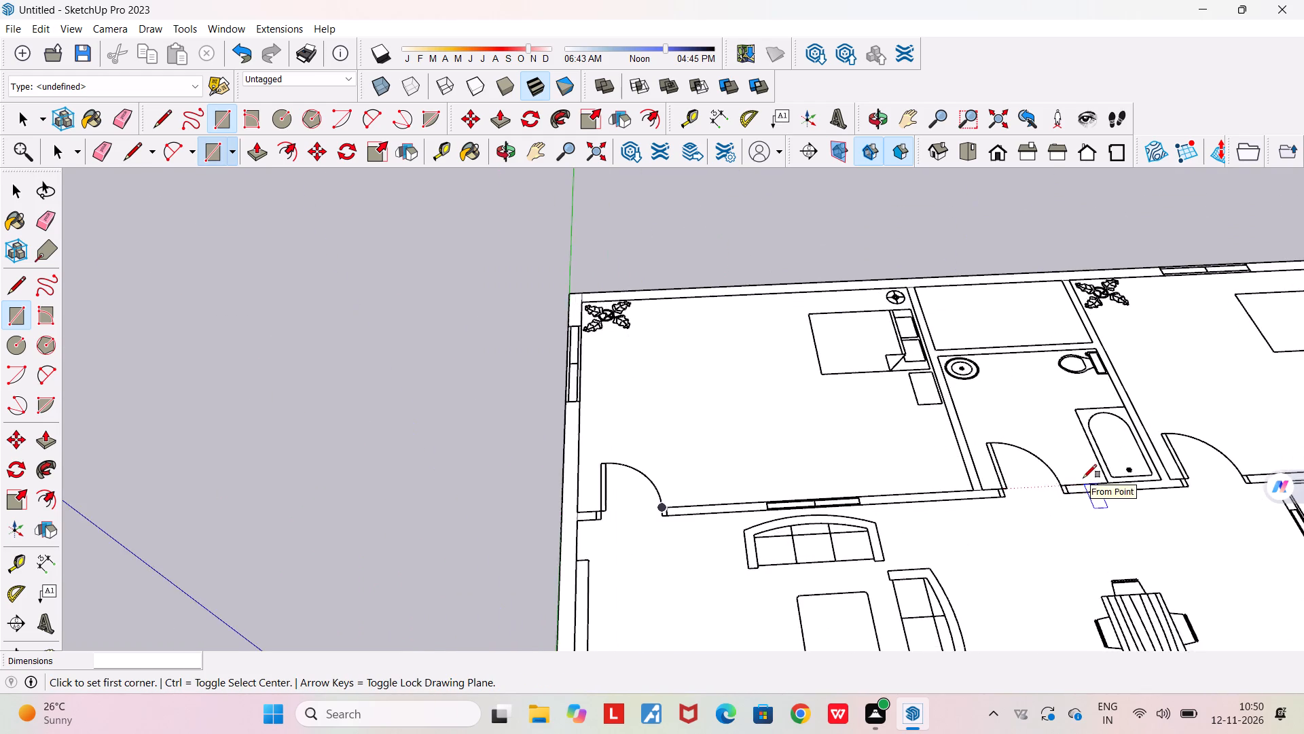
scroll(1083, 478, up, 6)
scroll(1083, 478, down, 4)
click(873, 252)
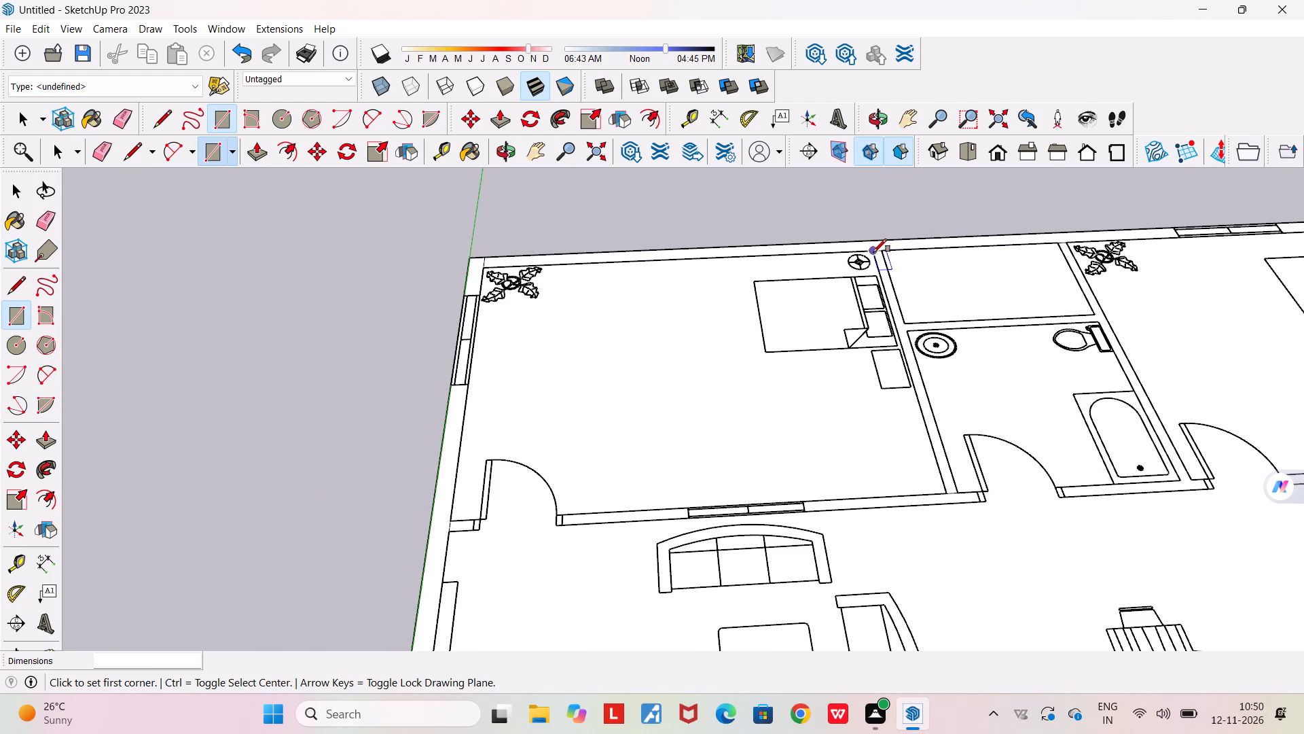
click(960, 493)
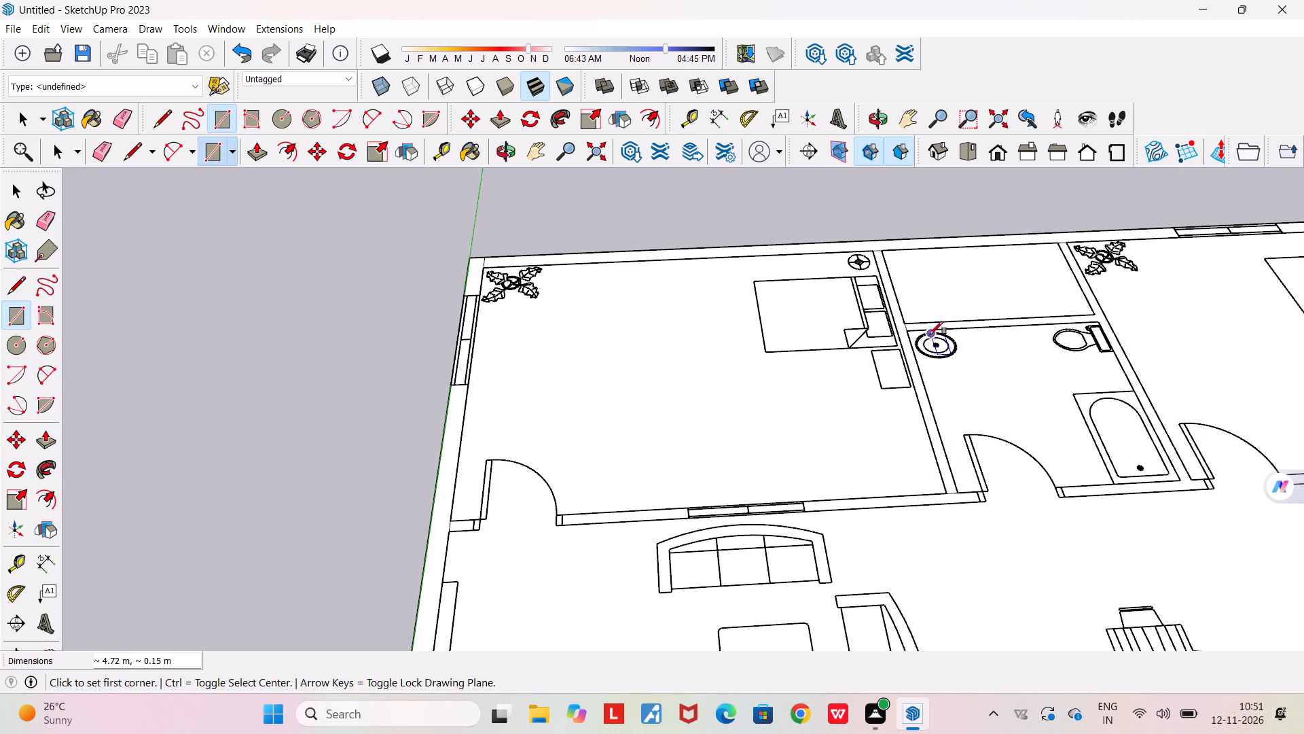
Draw a rectangle about 3.05 m by 0.23 m over the wall between the bathroom and the small room behind it.
click(903, 320)
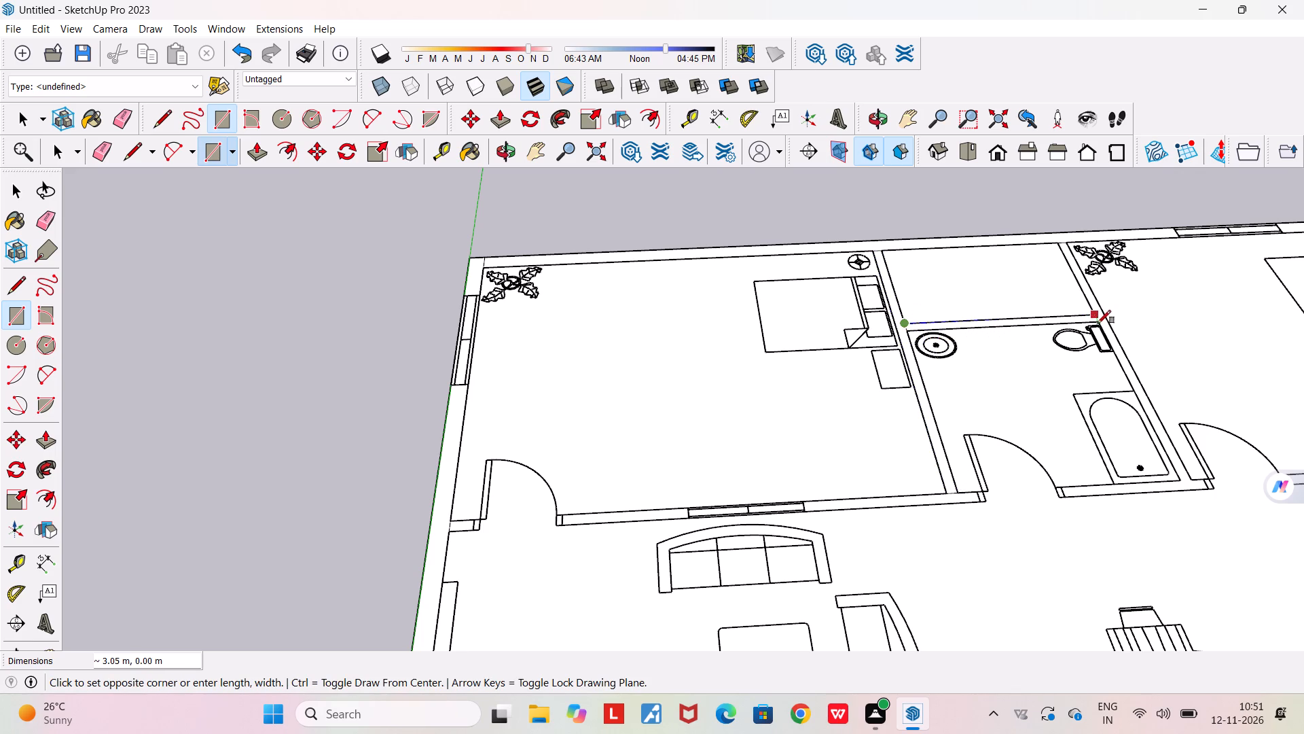
scroll(1100, 326, up, 14)
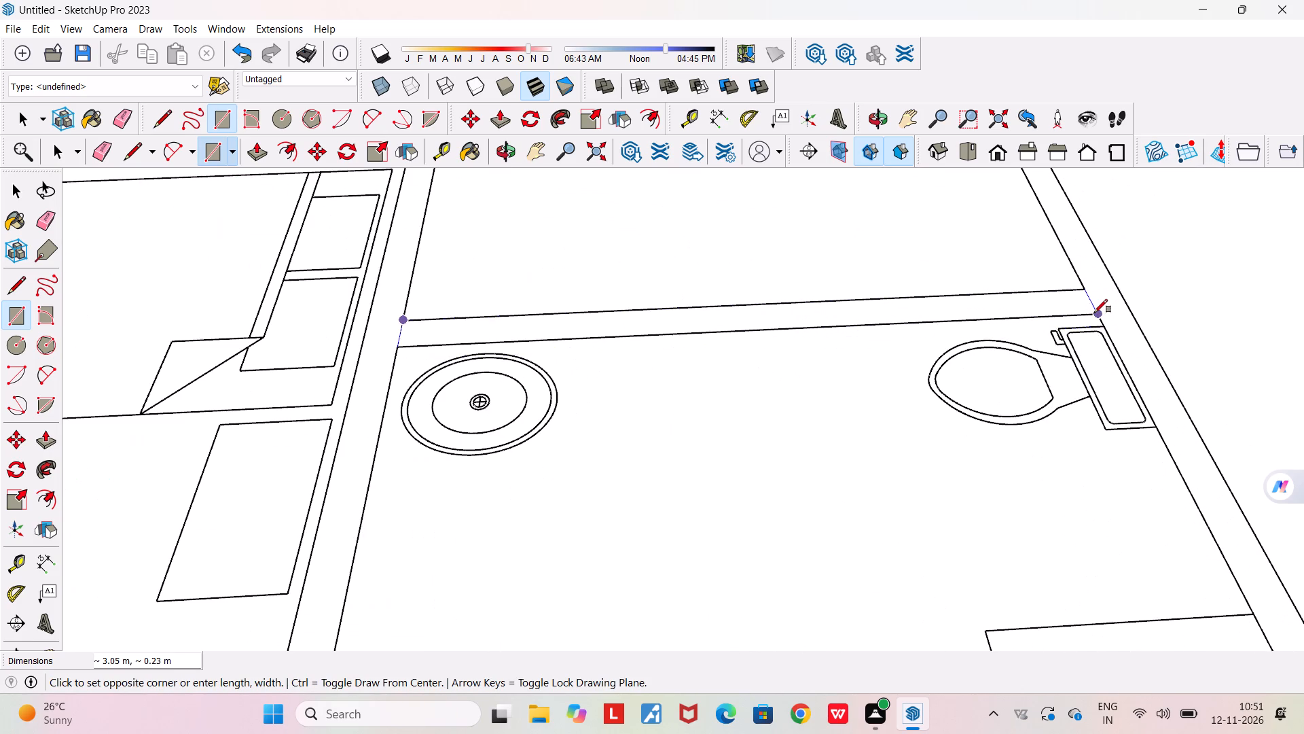
click(1096, 311)
Draw a rectangle about 4.72 m by 0.15 m over the partition between the bathroom and the second bedroom, starting at the rear wall.
scroll(1092, 344, down, 16)
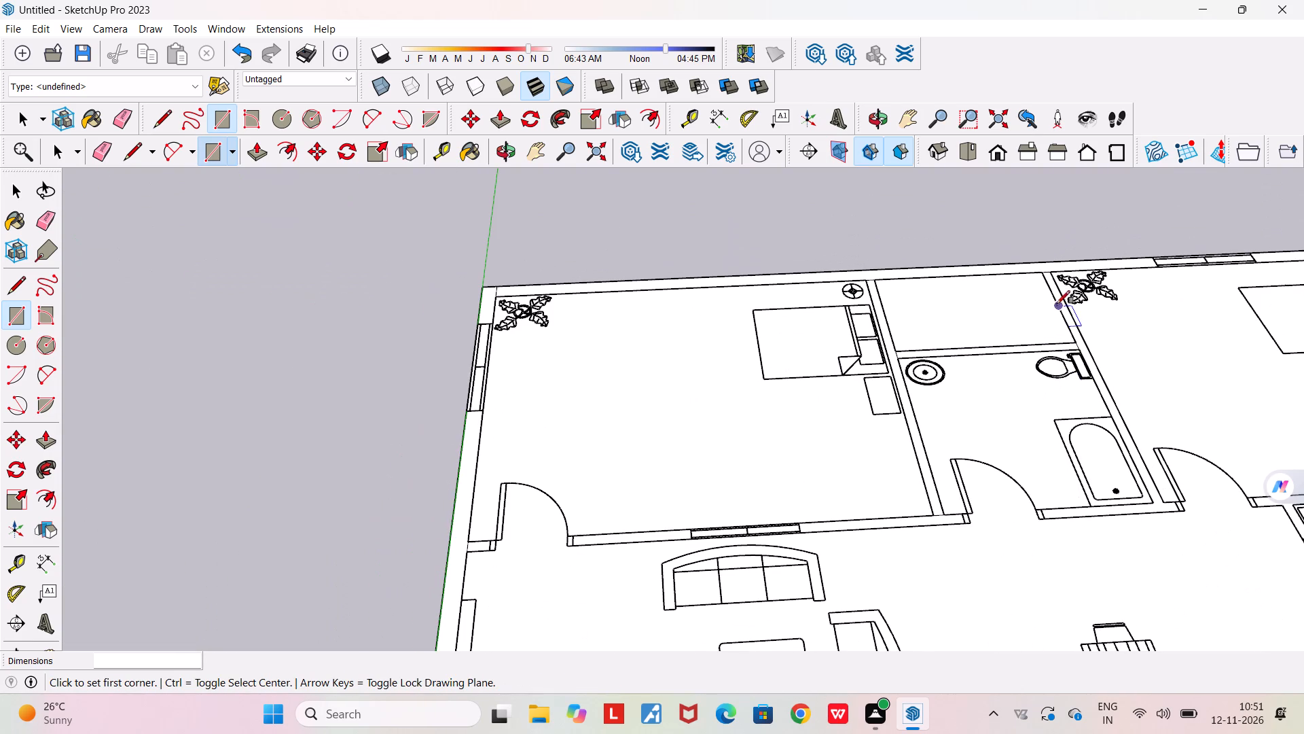
click(1039, 273)
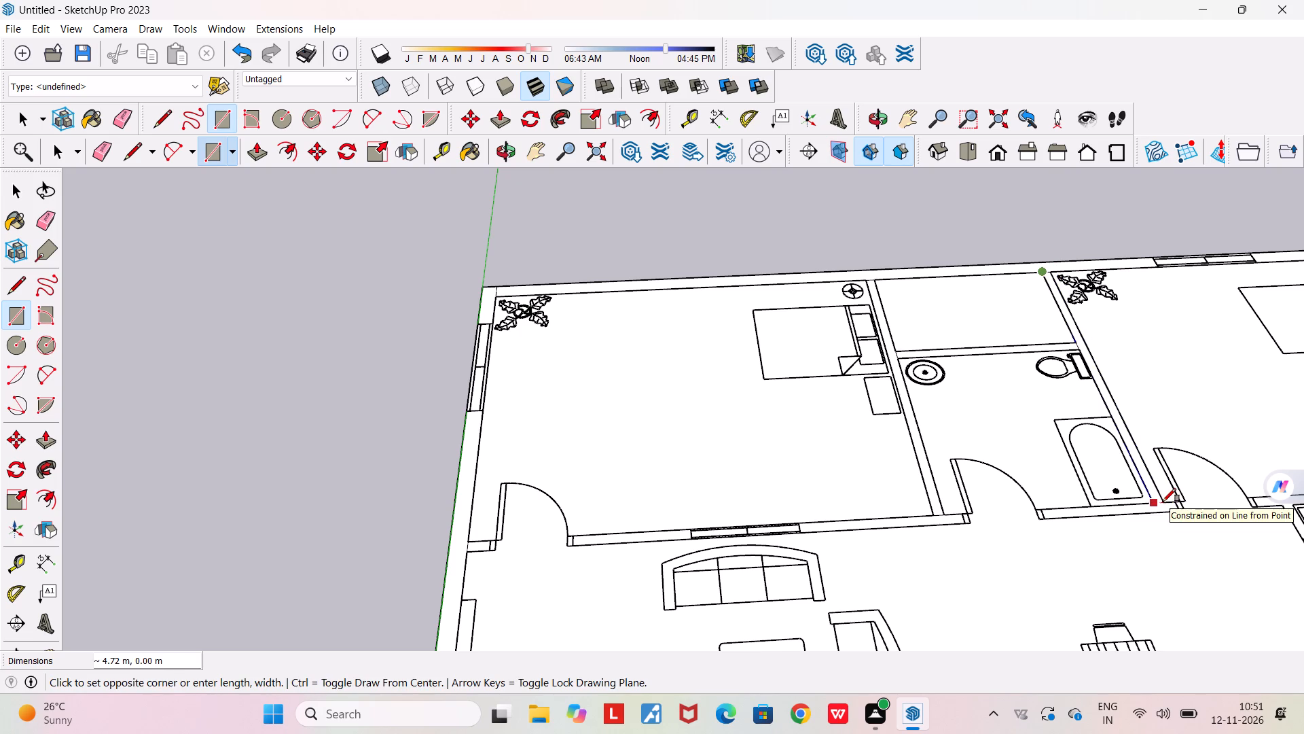
scroll(1167, 502, up, 19)
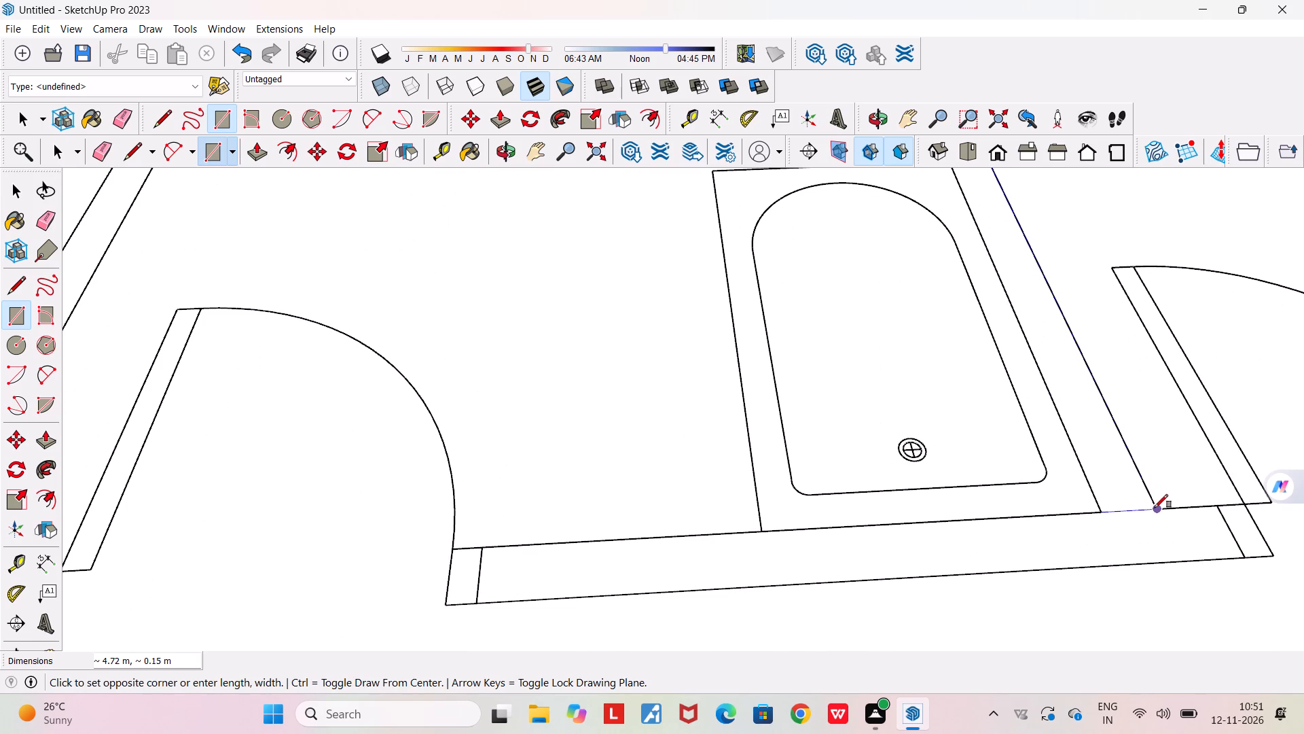
click(1158, 510)
Draw a rectangle over the wall between the second bedroom and the kitchen, from the bedroom door to the exterior wall.
scroll(1081, 523, down, 14)
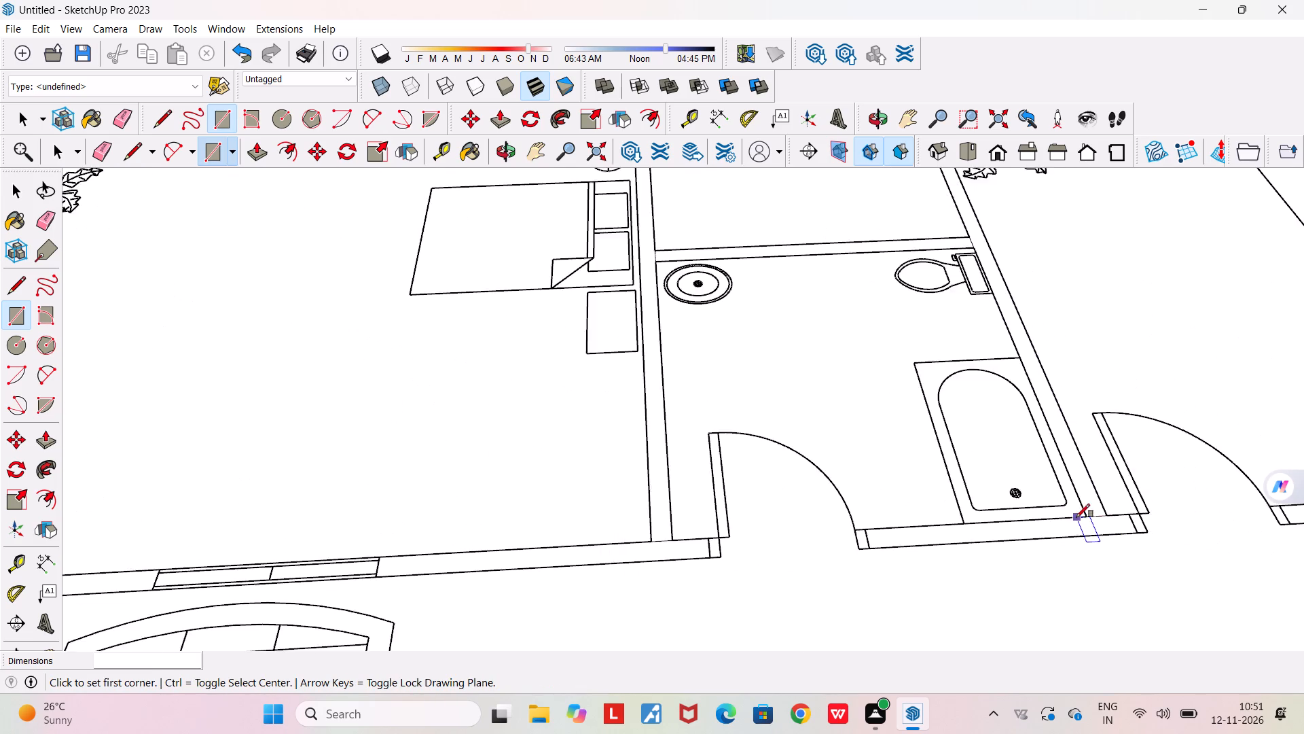
scroll(1076, 517, down, 17)
scroll(1234, 511, up, 7)
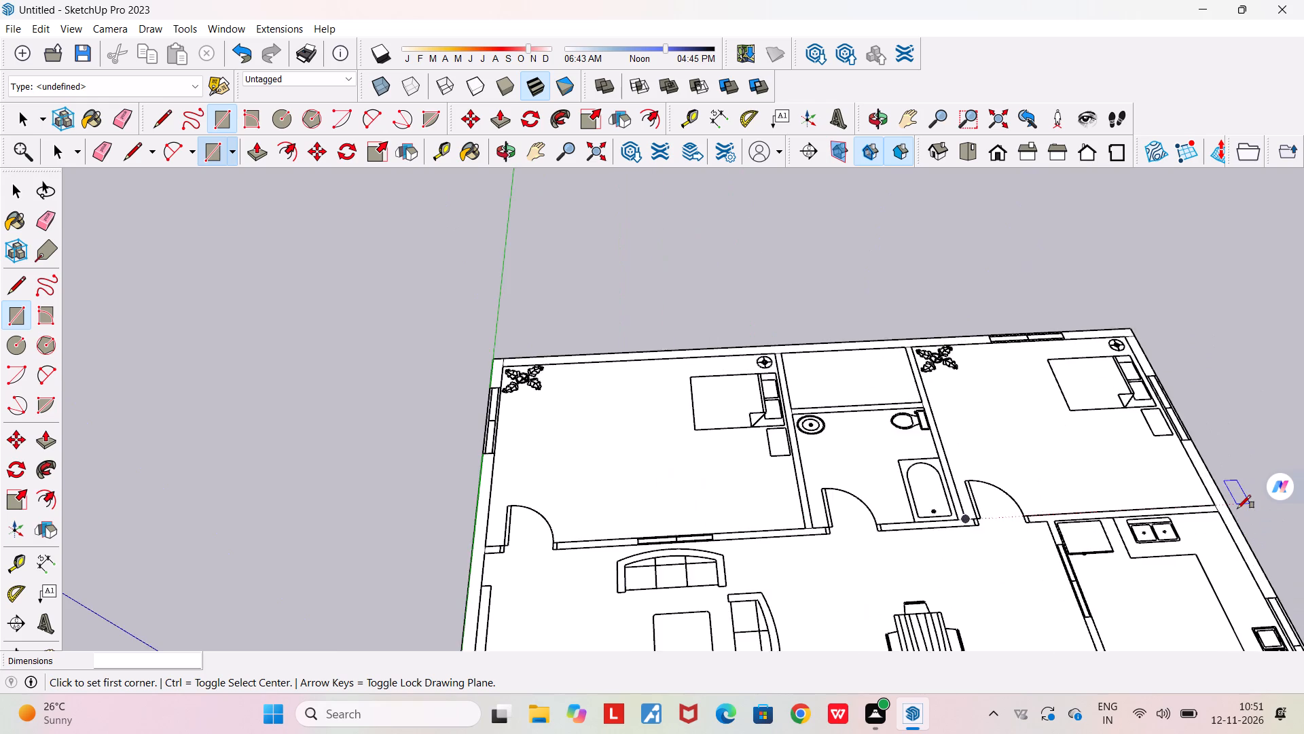
scroll(1237, 508, up, 7)
click(926, 519)
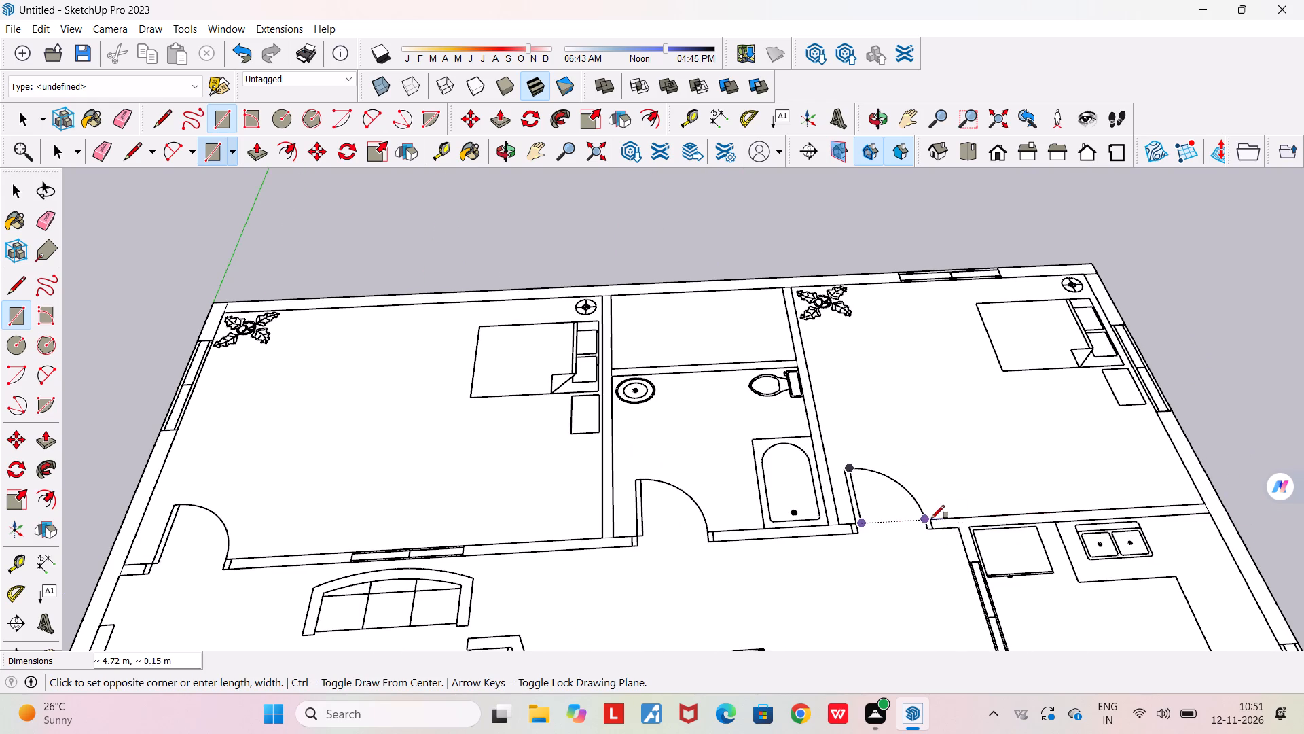
click(1216, 515)
Draw a rectangle about 3.31 m long over the wall between the dining area and the kitchen, from the bedroom wall to the kitchen door.
scroll(1140, 547, down, 3)
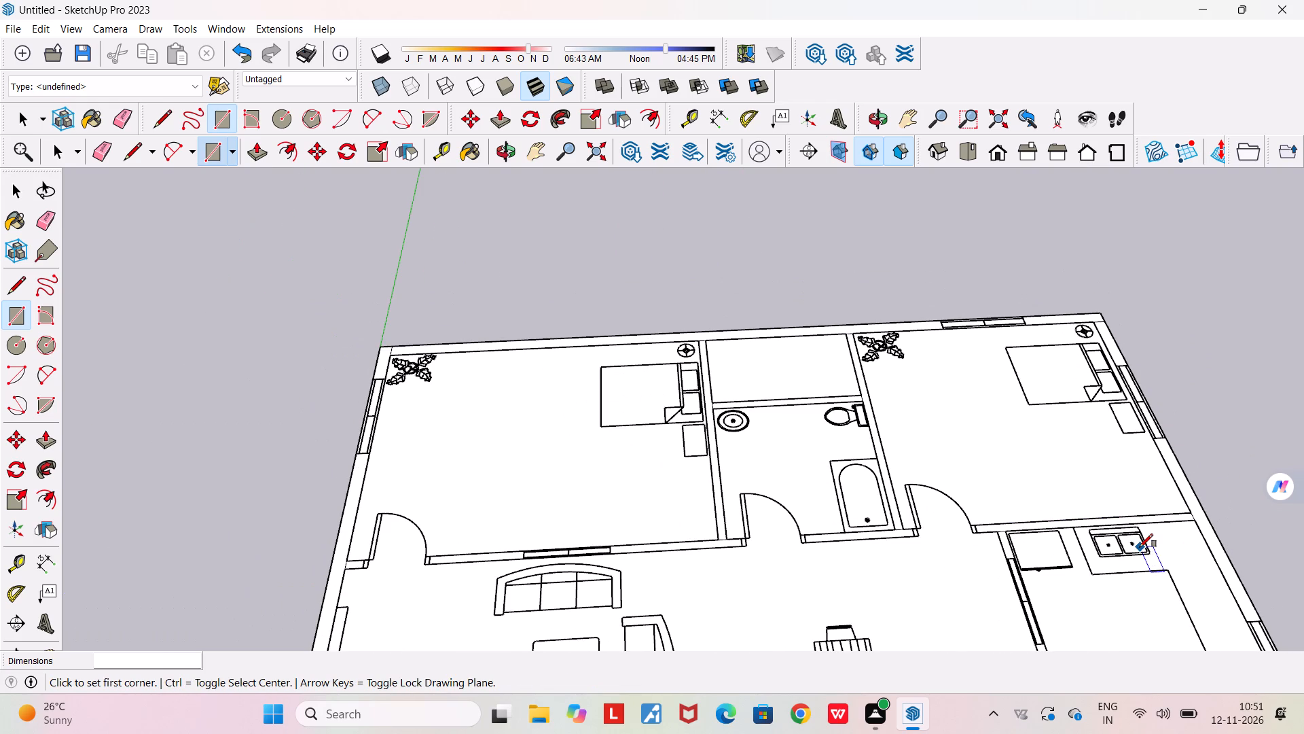
scroll(1140, 547, down, 6)
scroll(1091, 631, down, 6)
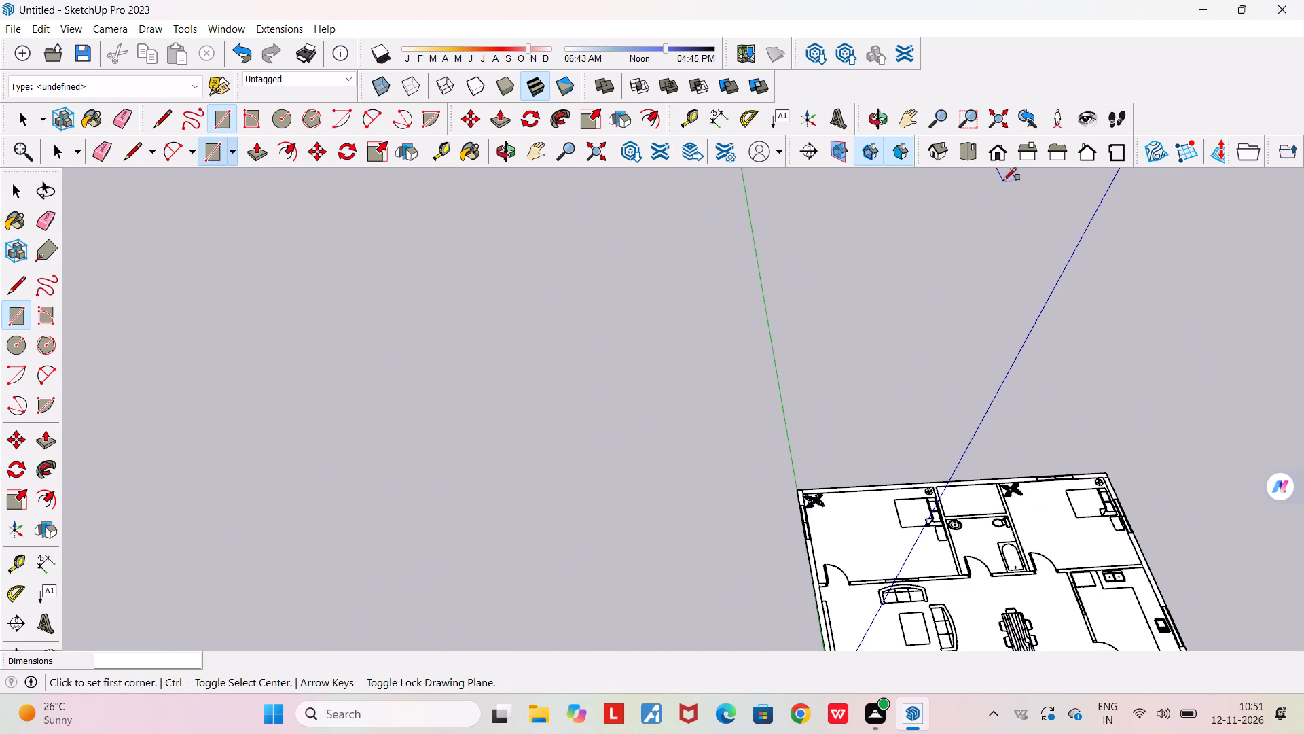
click(899, 122)
drag(907, 452, 556, 247)
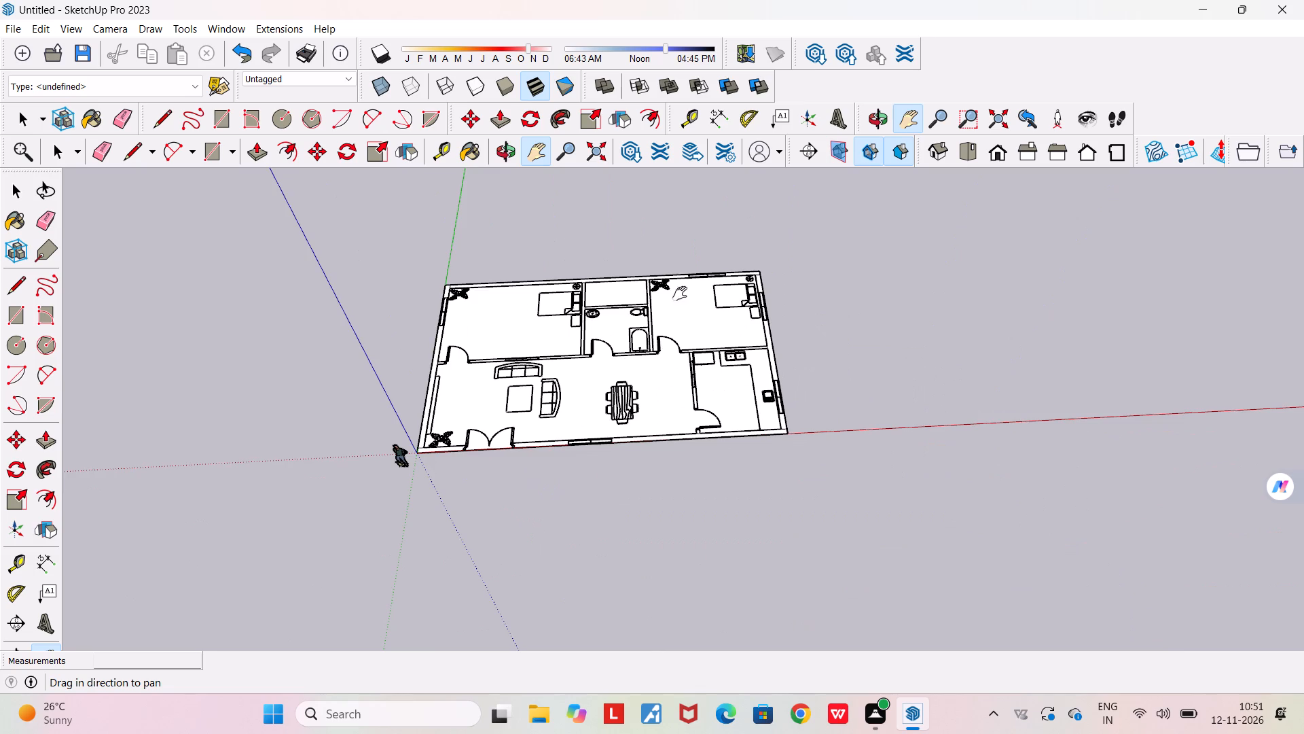
scroll(710, 391, up, 10)
drag(722, 350, 753, 472)
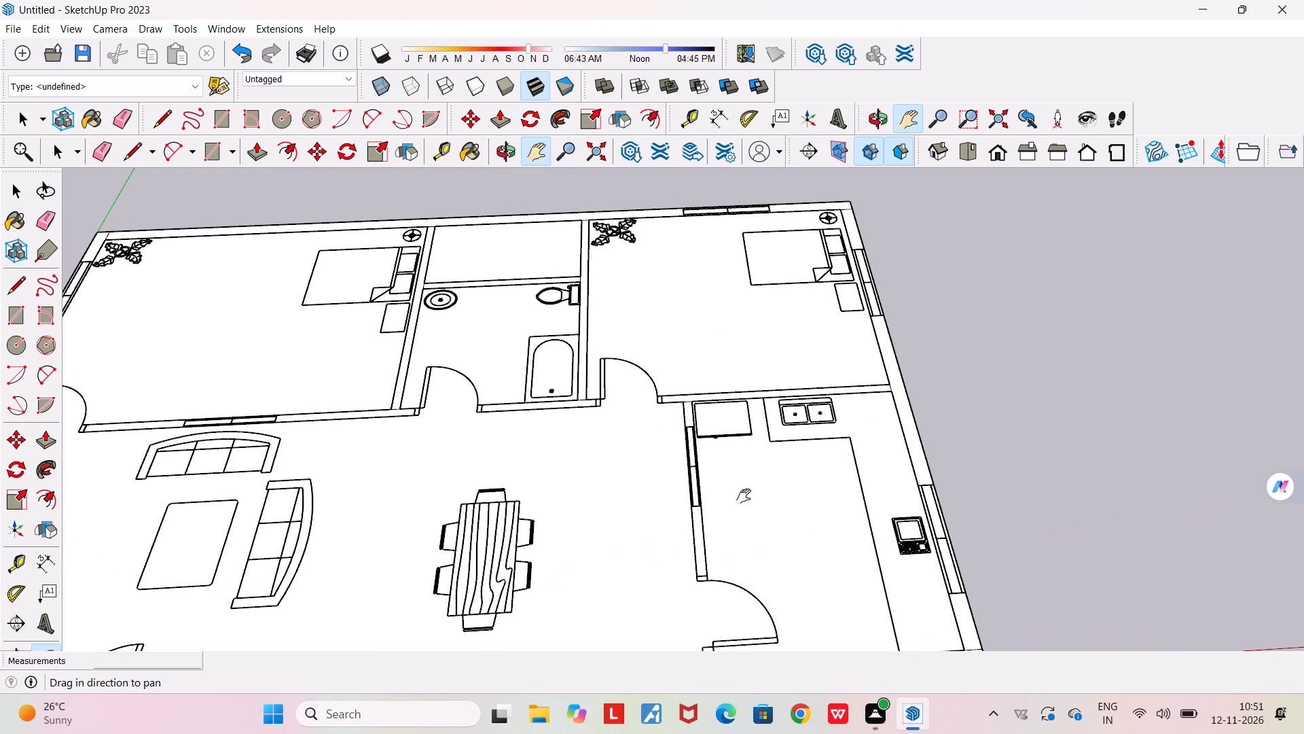
drag(702, 459, 704, 396)
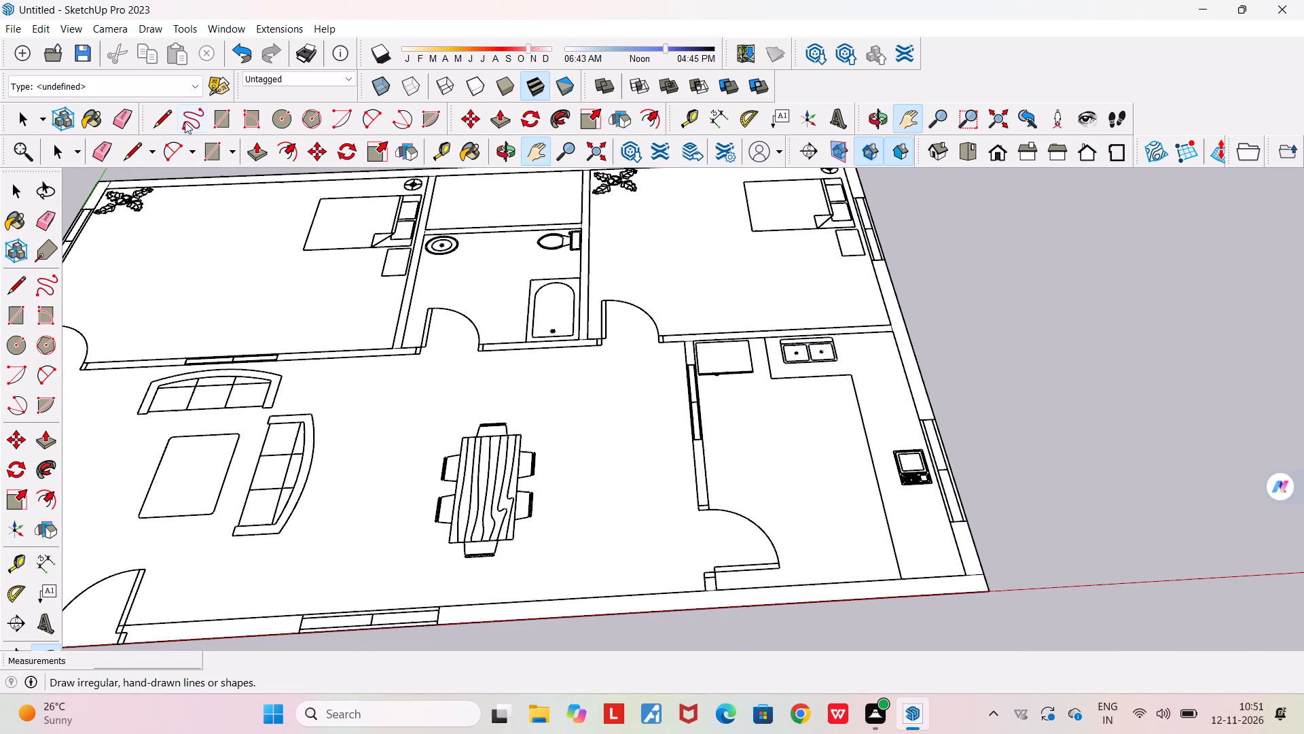
click(211, 124)
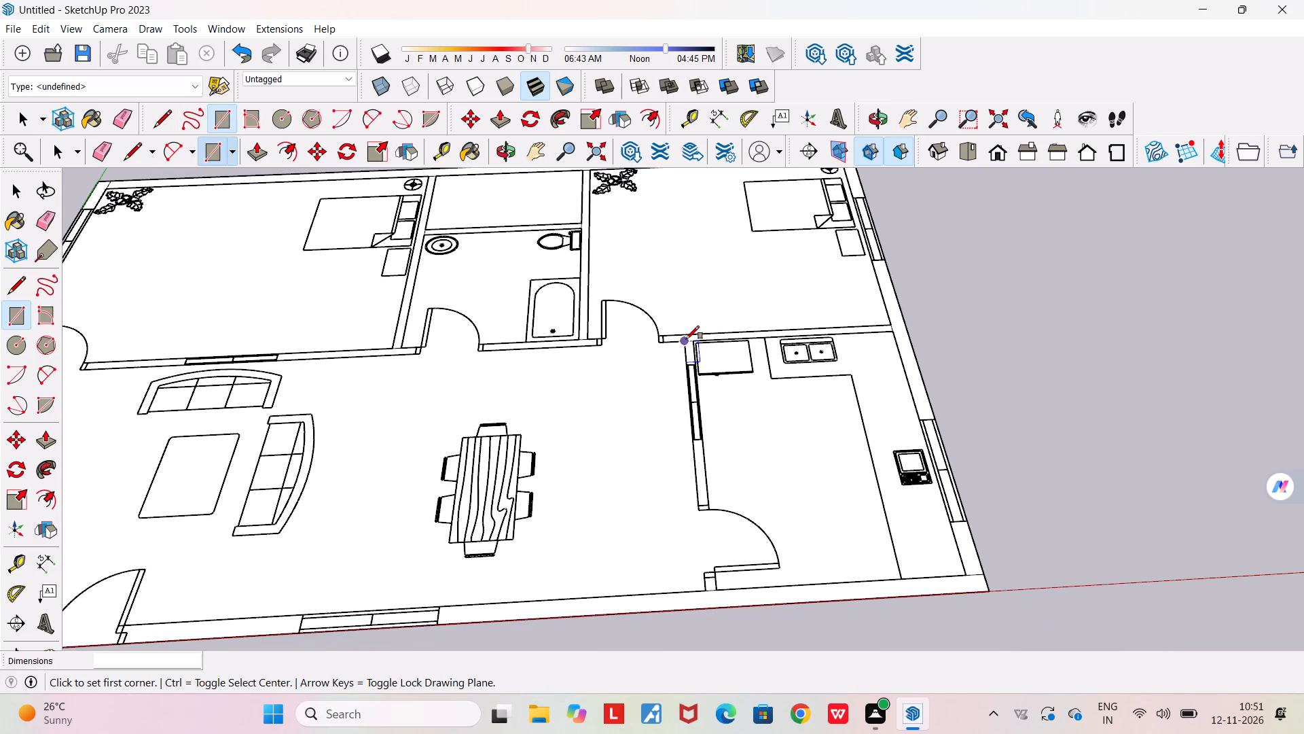
click(686, 339)
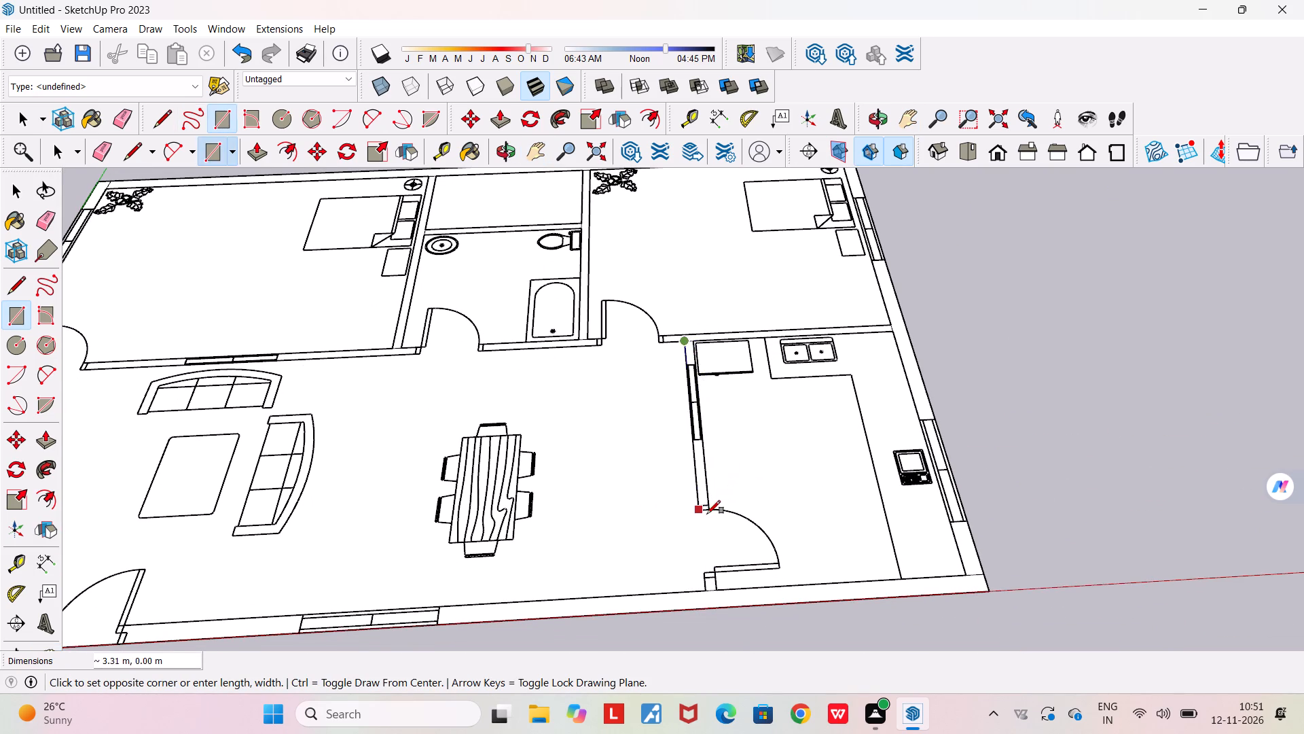
scroll(707, 514, up, 13)
click(719, 500)
scroll(714, 497, down, 4)
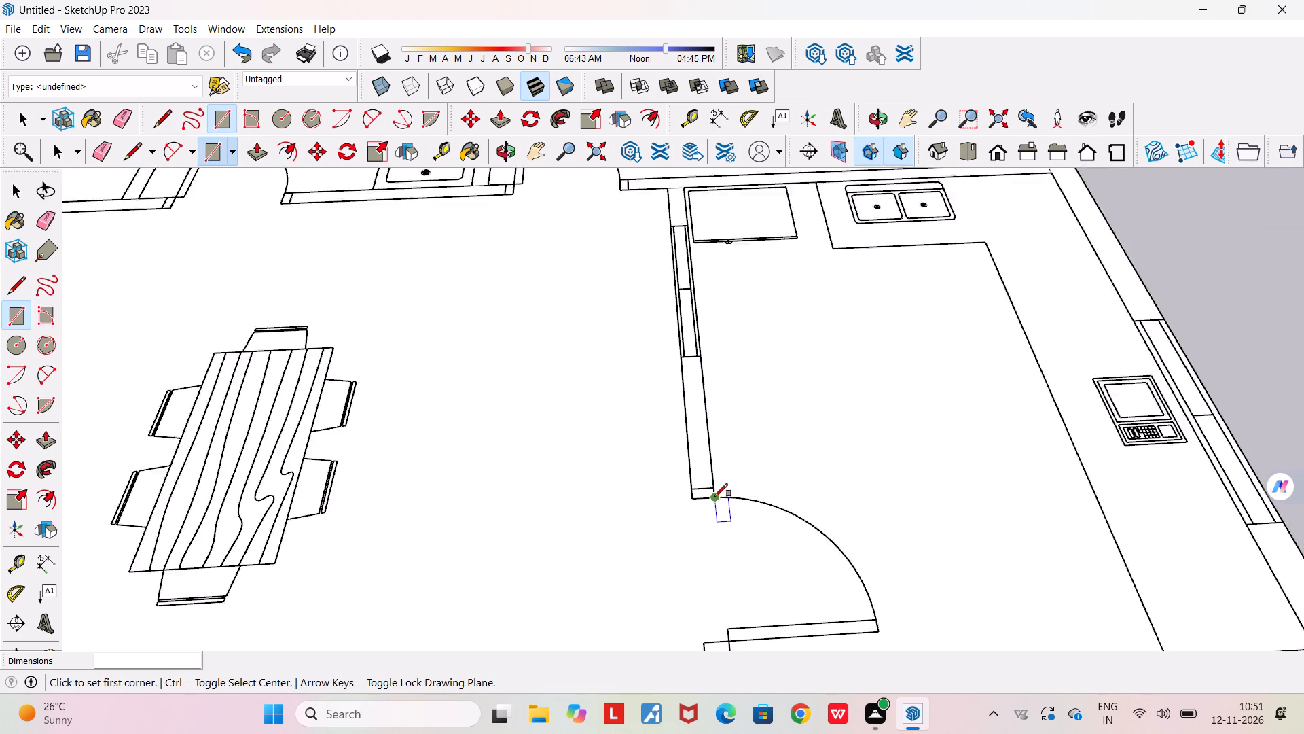
Draw a rectangle over the short wall piece between the kitchen door and the front exterior wall.
scroll(714, 497, down, 10)
scroll(702, 584, up, 13)
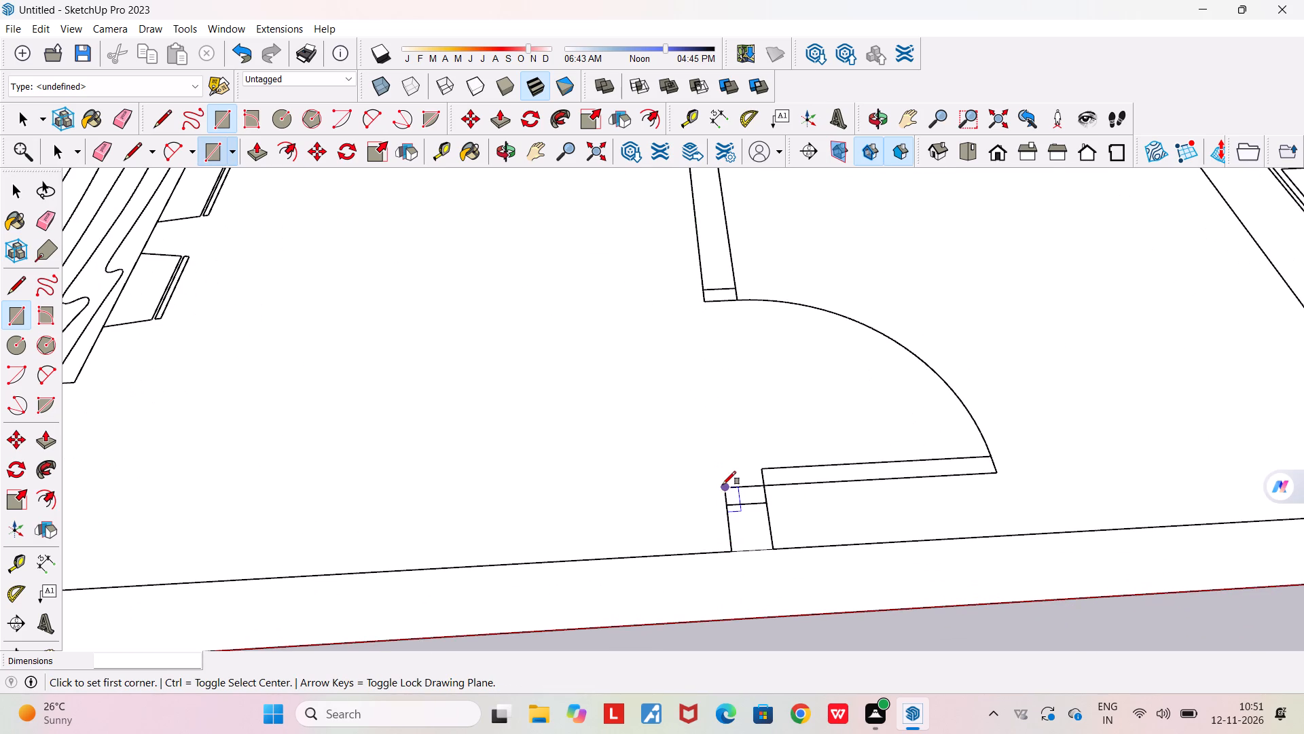
click(723, 485)
click(774, 546)
scroll(777, 527, down, 13)
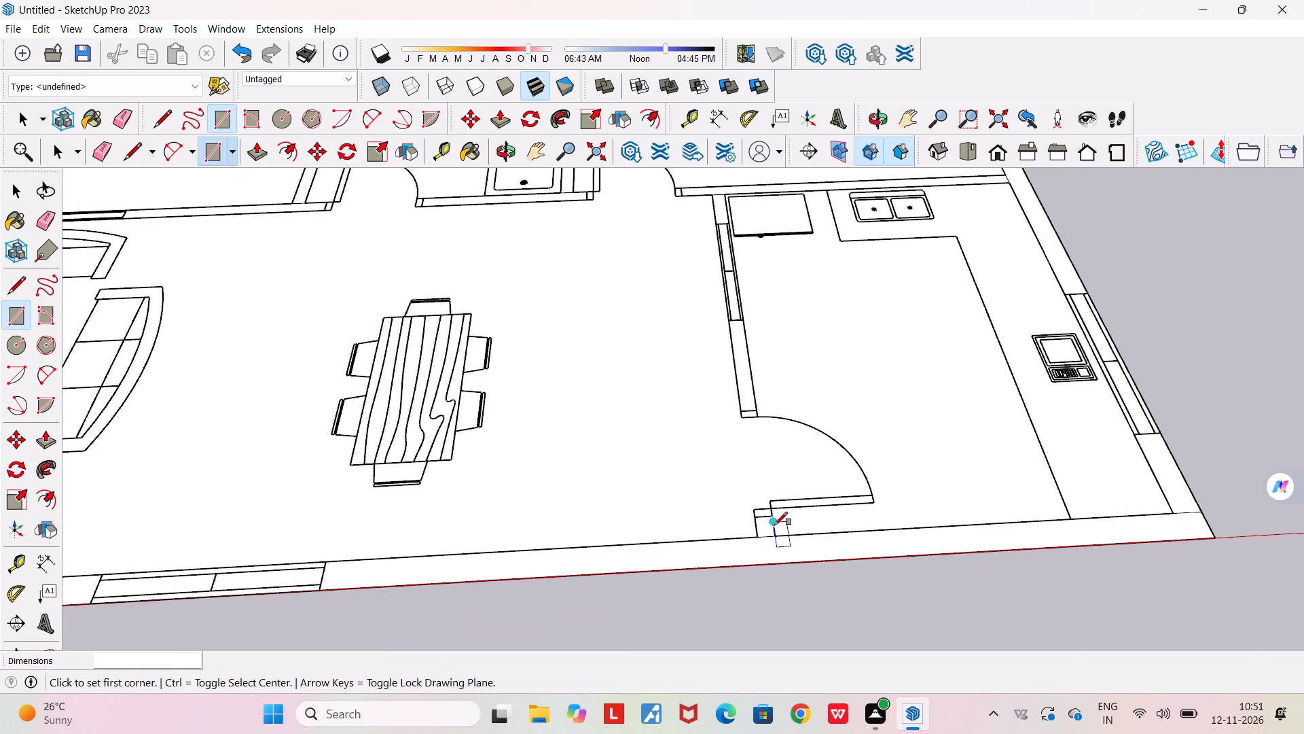
scroll(774, 525, down, 2)
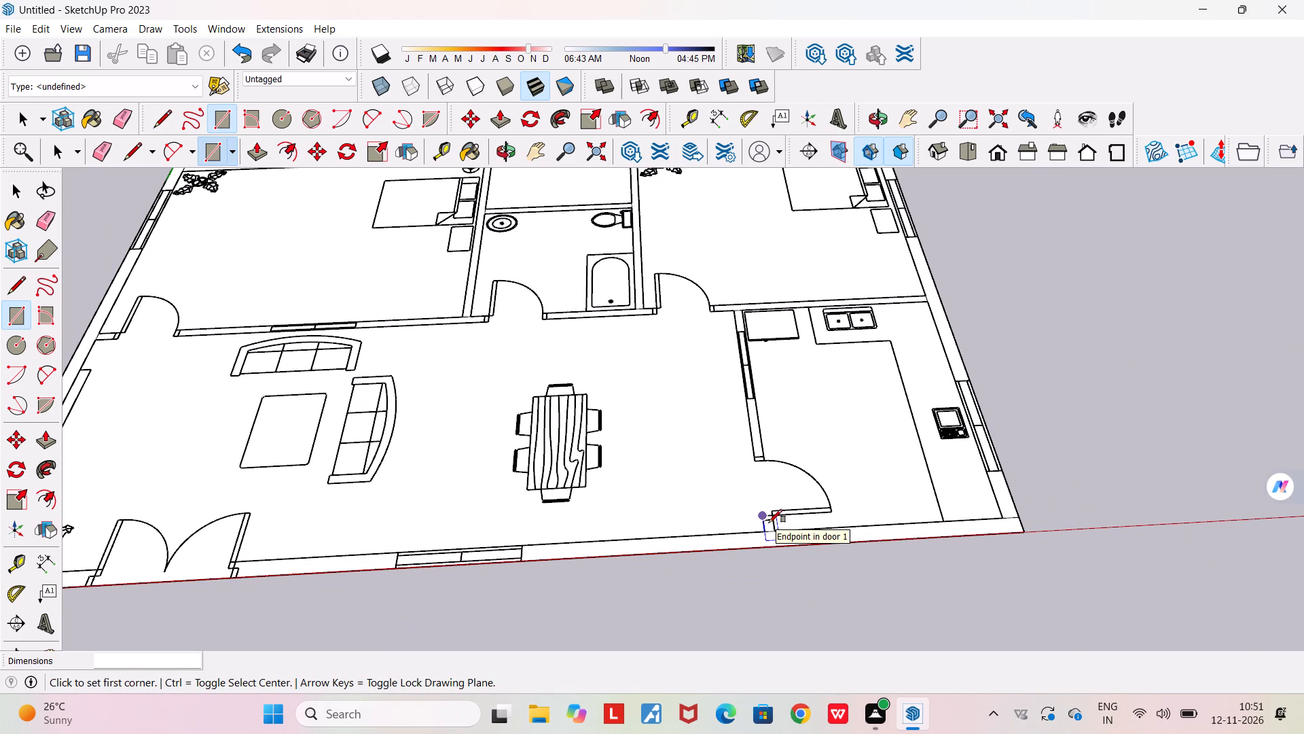
scroll(769, 523, down, 1)
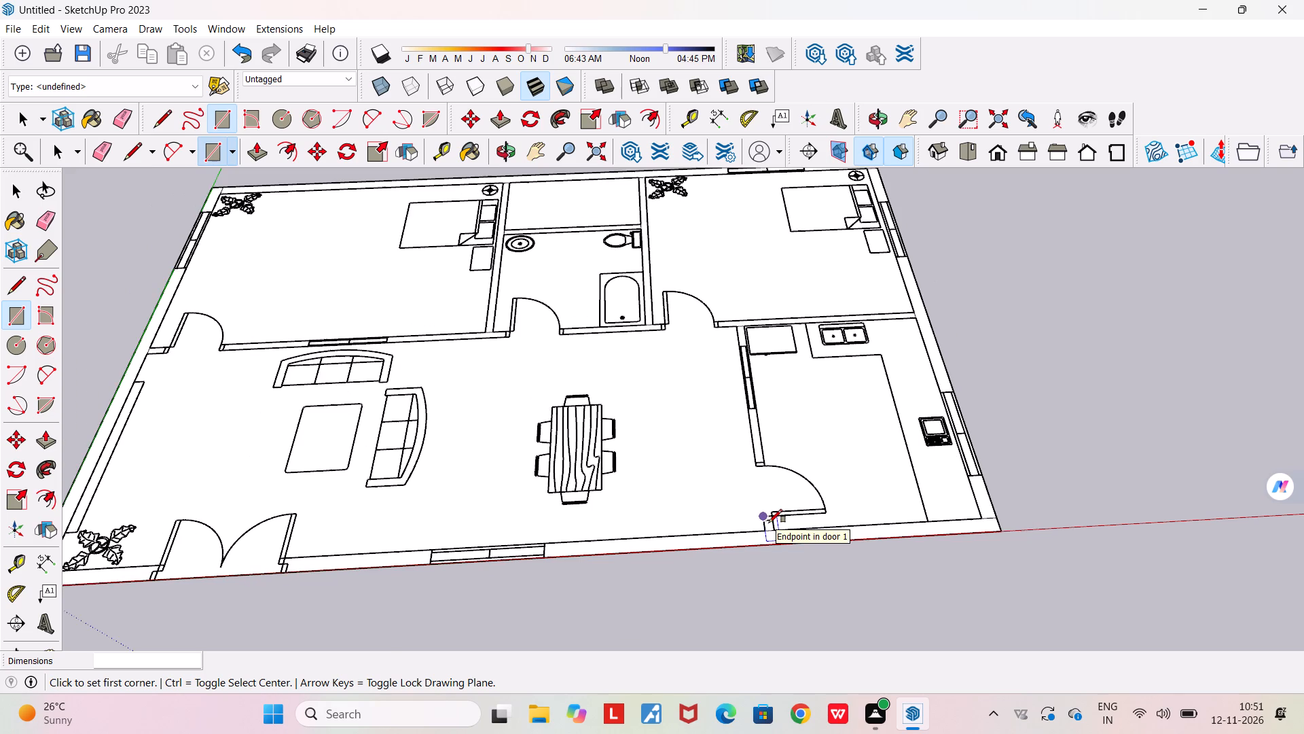
scroll(769, 523, down, 10)
scroll(573, 519, up, 6)
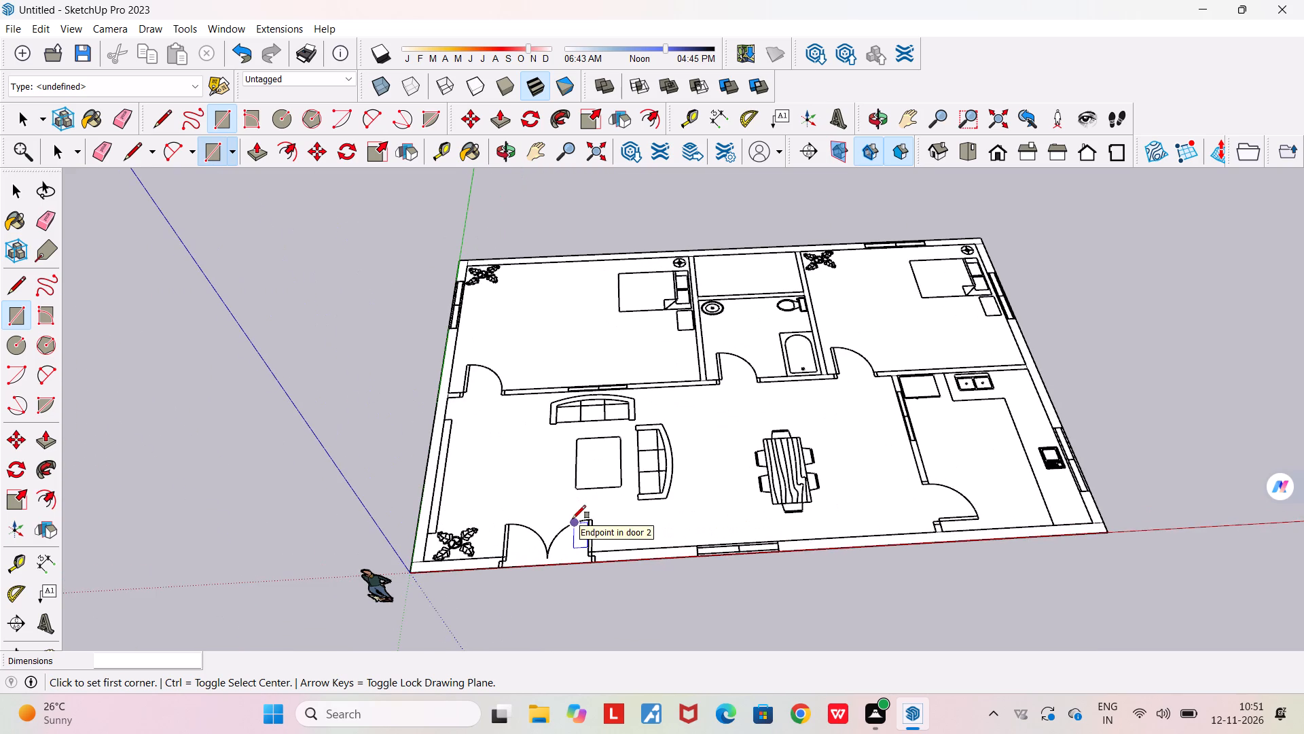
key(space)
Push/Pull the exterior wall face along the green axis up to a height of 11'.
scroll(573, 519, up, 3)
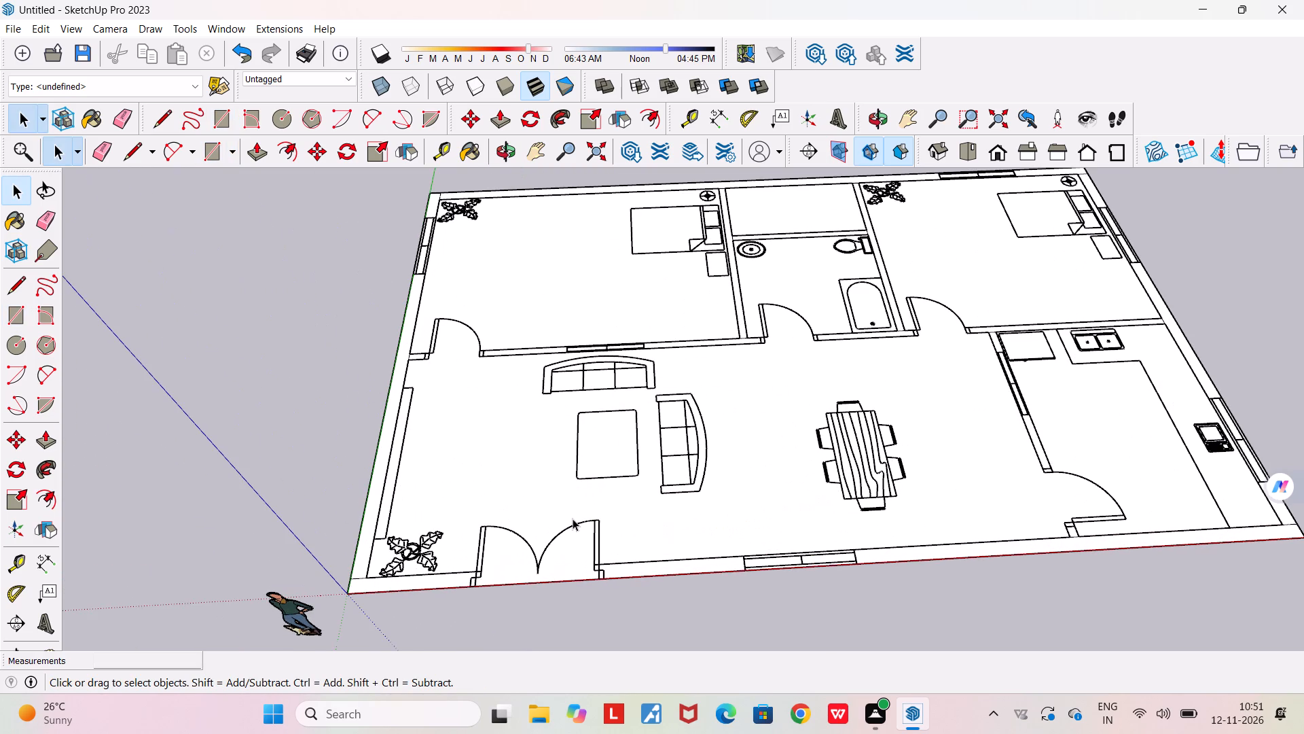
click(253, 162)
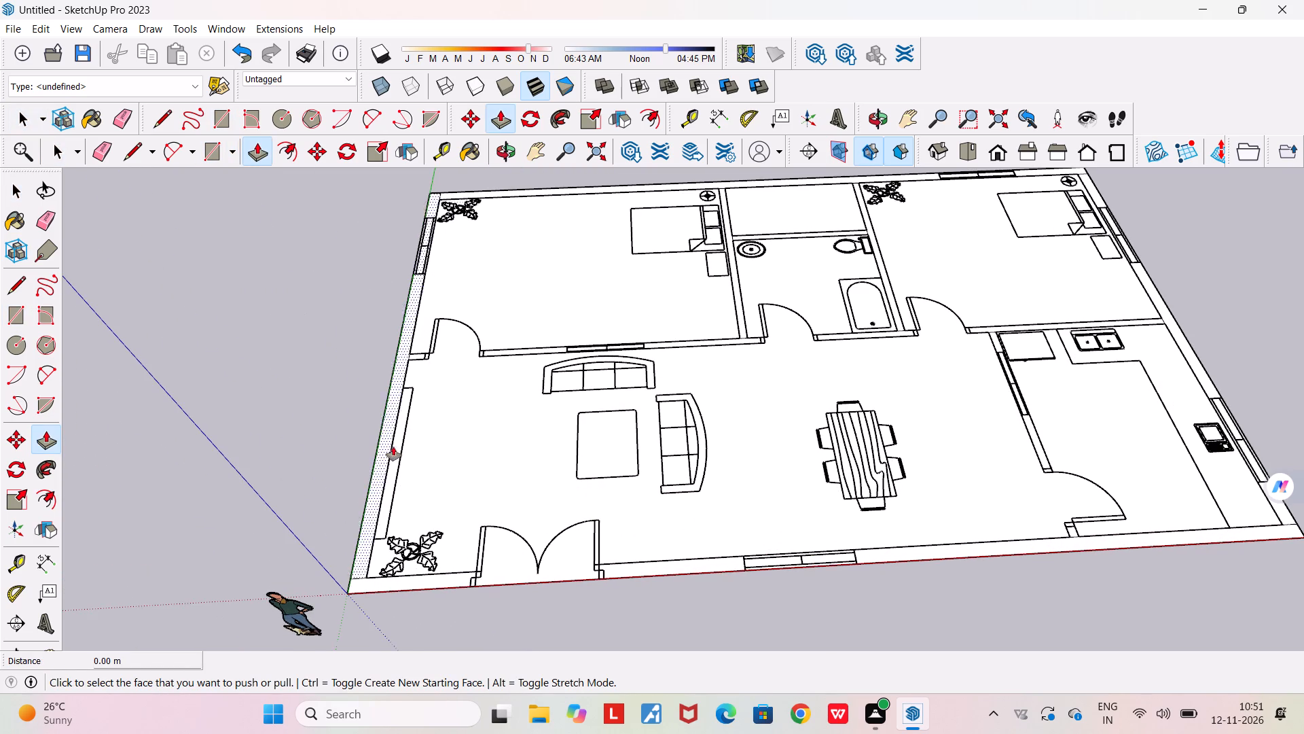
scroll(405, 467, up, 4)
click(378, 444)
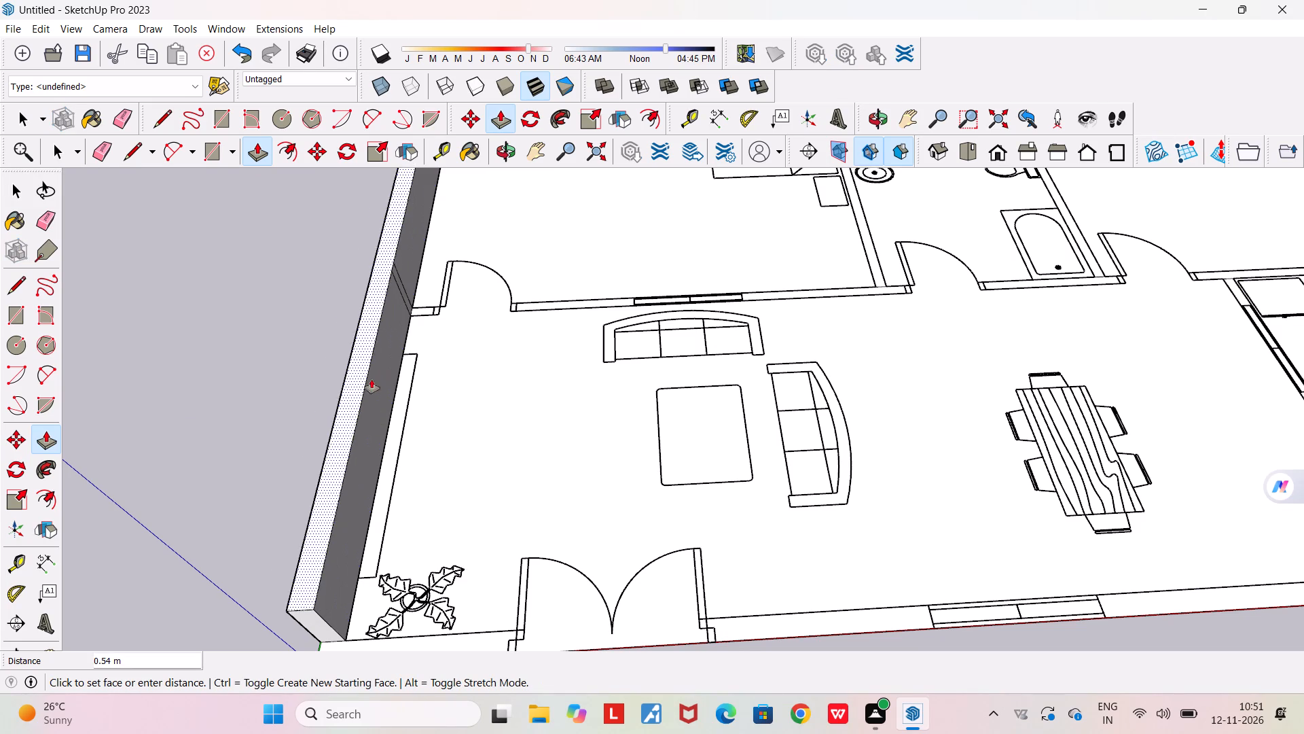
text(11')
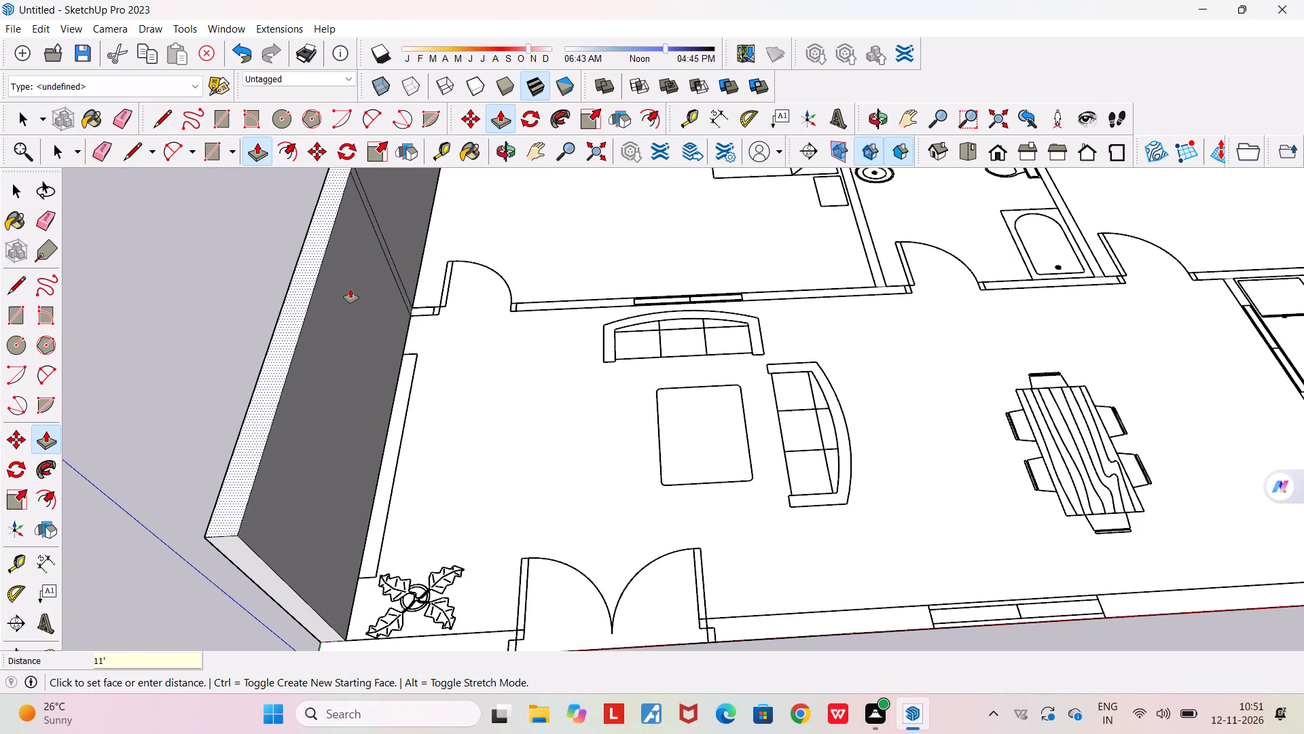
key(Return)
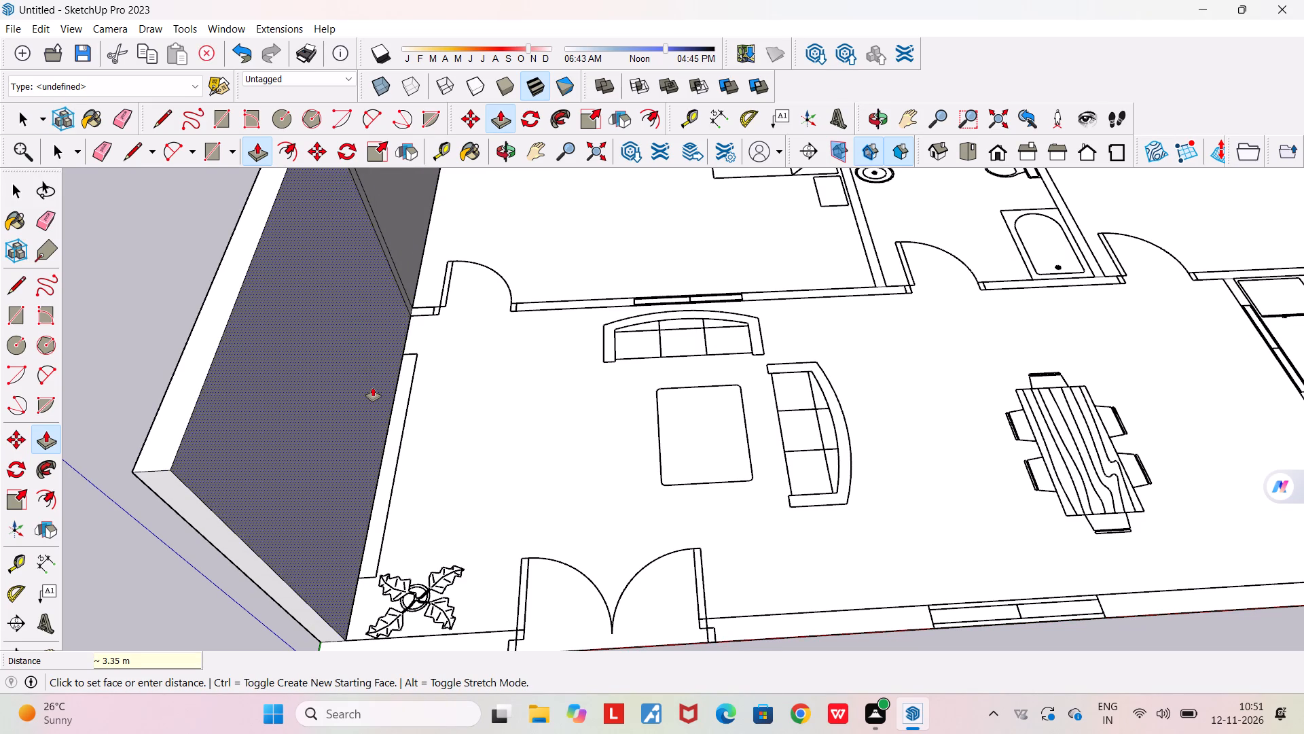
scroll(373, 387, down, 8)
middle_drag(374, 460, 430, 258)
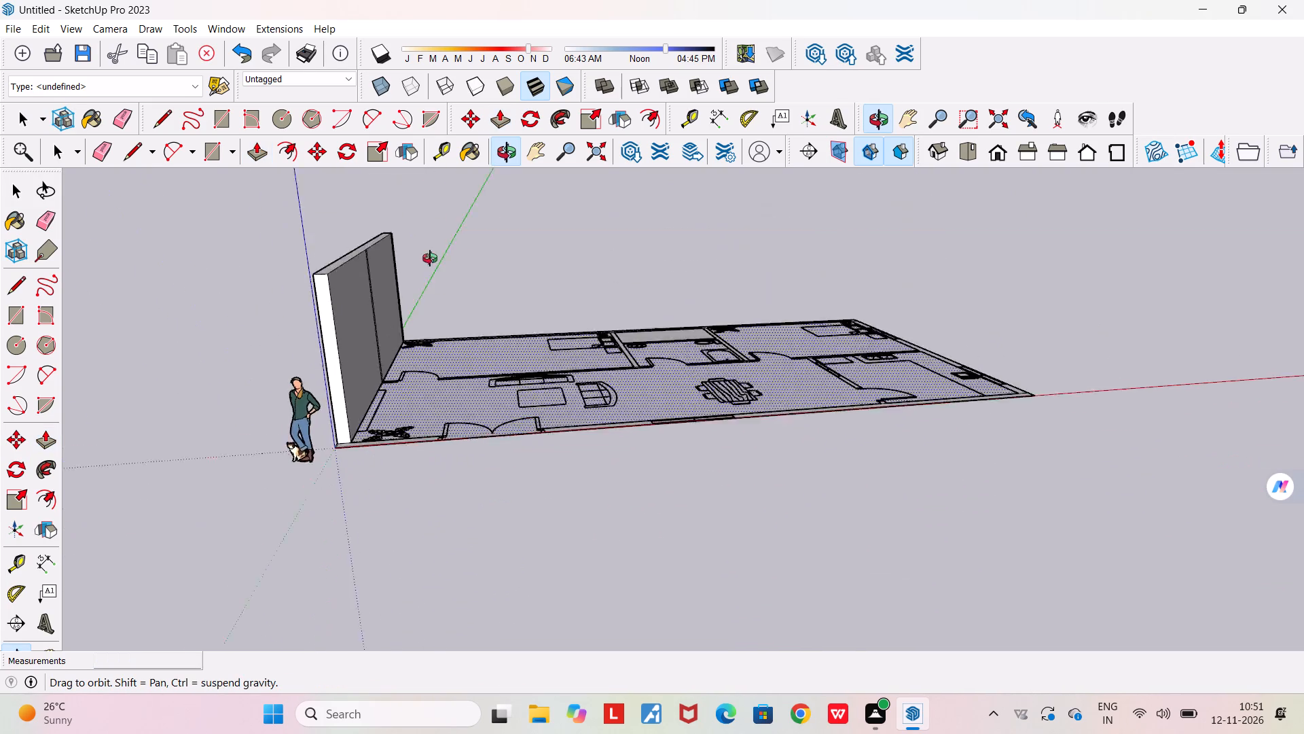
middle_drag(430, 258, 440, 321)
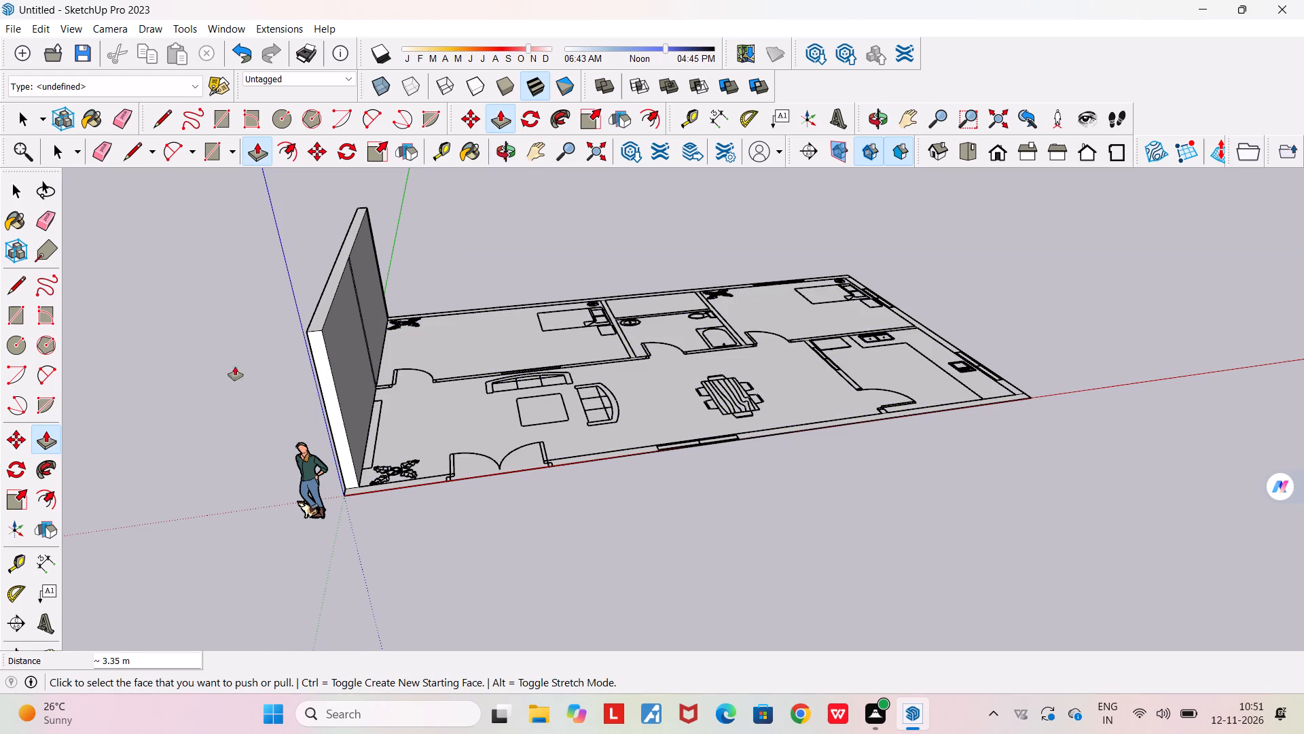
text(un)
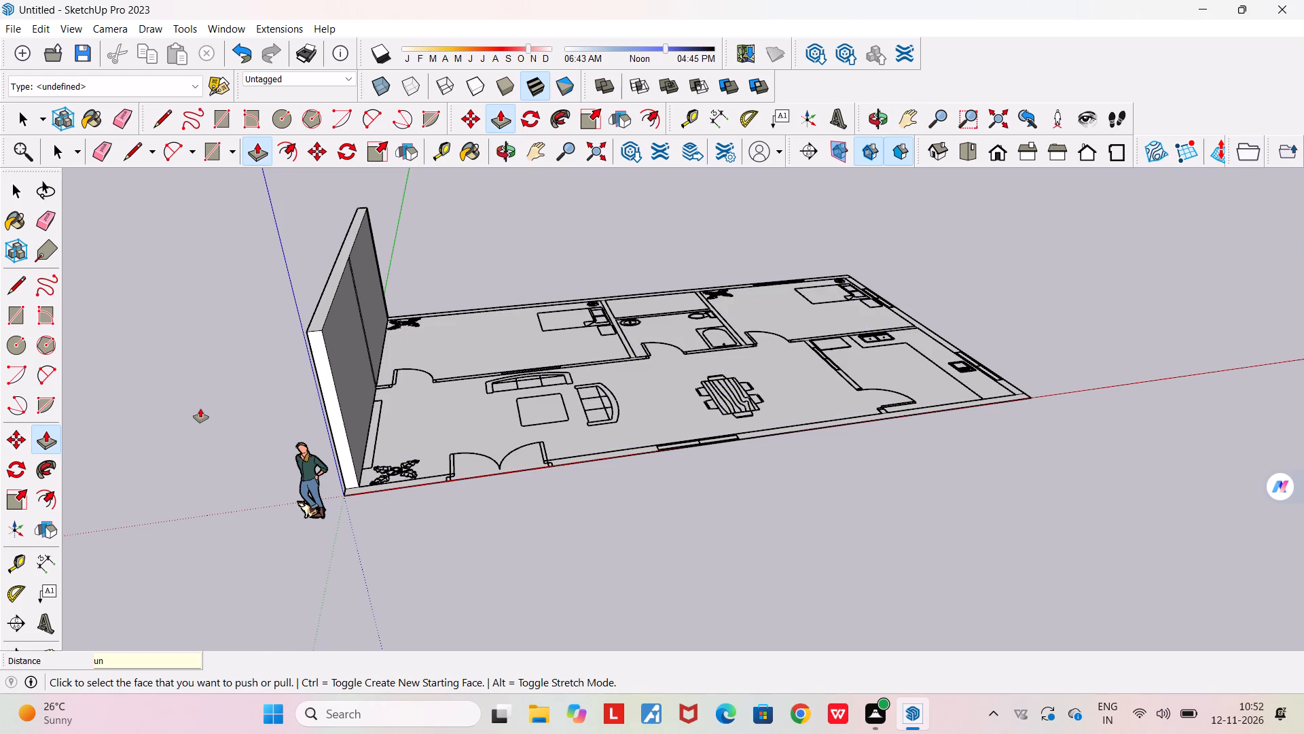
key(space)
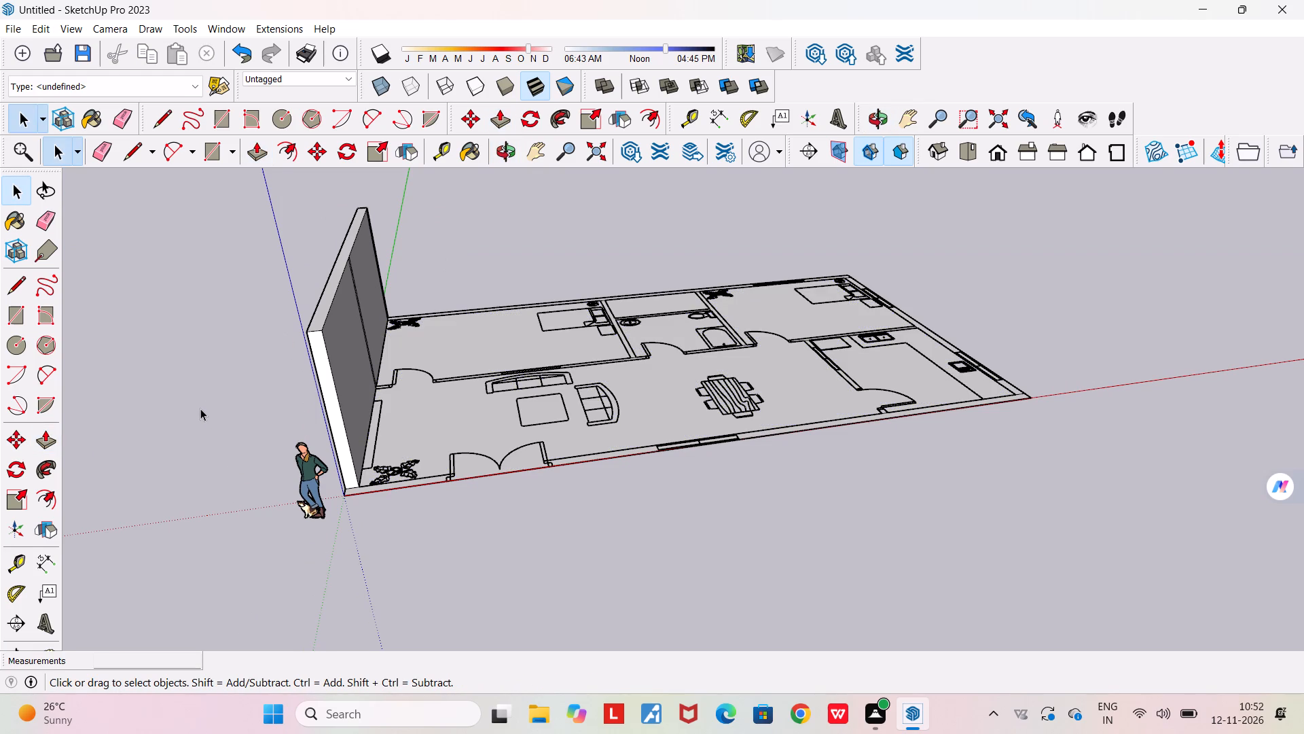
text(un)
Raise the wall pieces on both sides of the green-axis bedroom's door, facing the living room, by the same 11' with Push/Pull.
scroll(521, 531, down, 2)
middle_drag(521, 531, 454, 669)
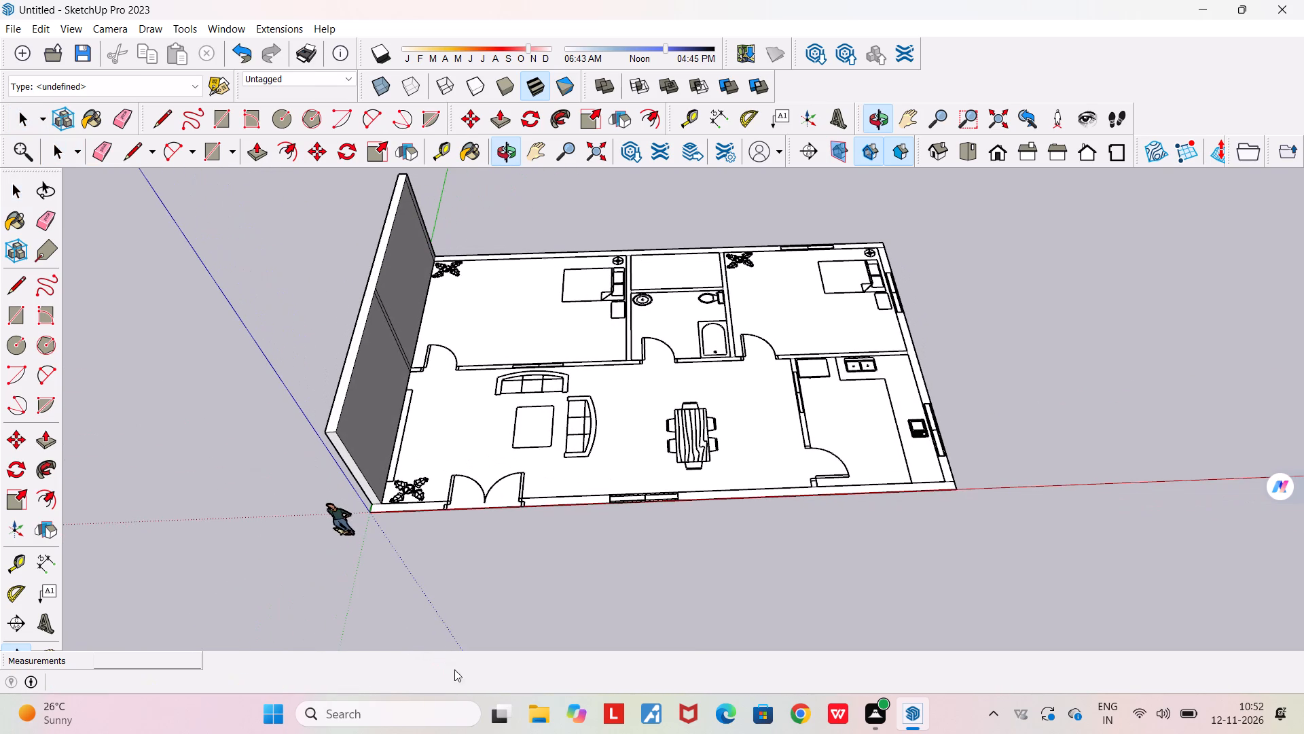
scroll(481, 228, up, 11)
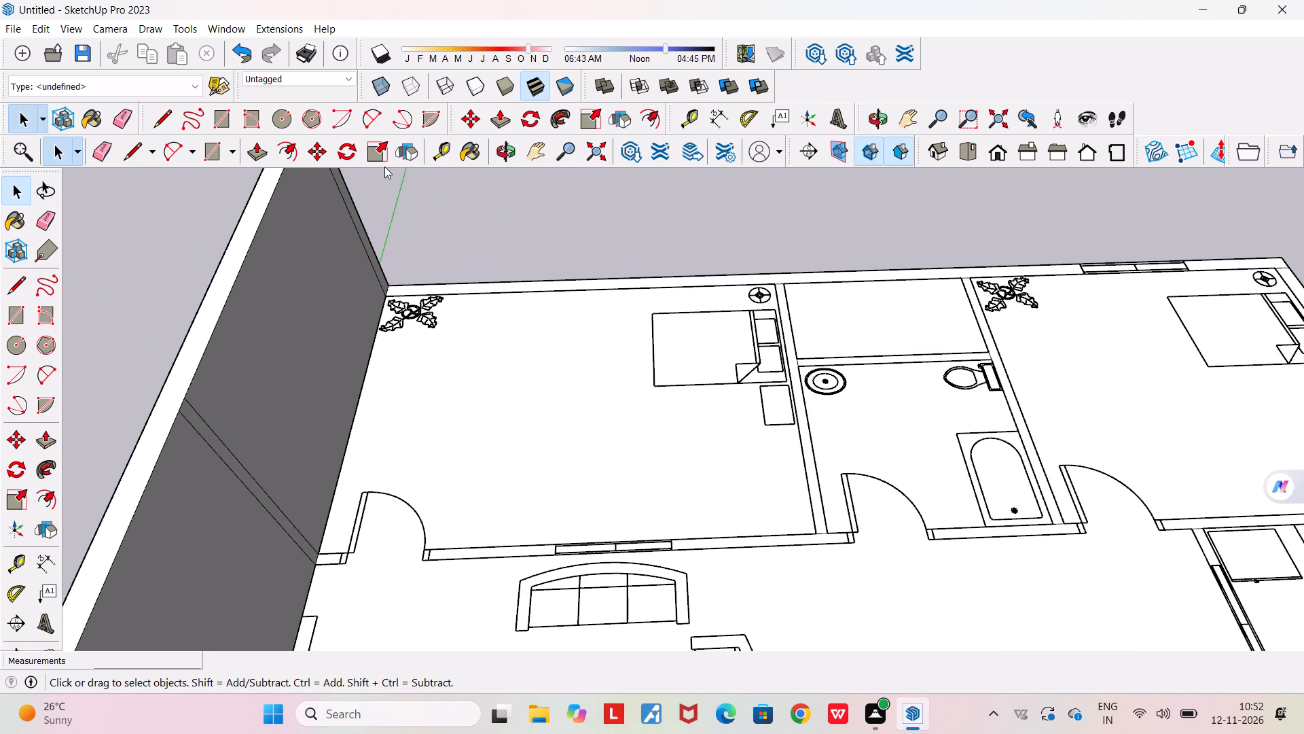
click(259, 150)
scroll(336, 529, up, 6)
scroll(307, 595, up, 5)
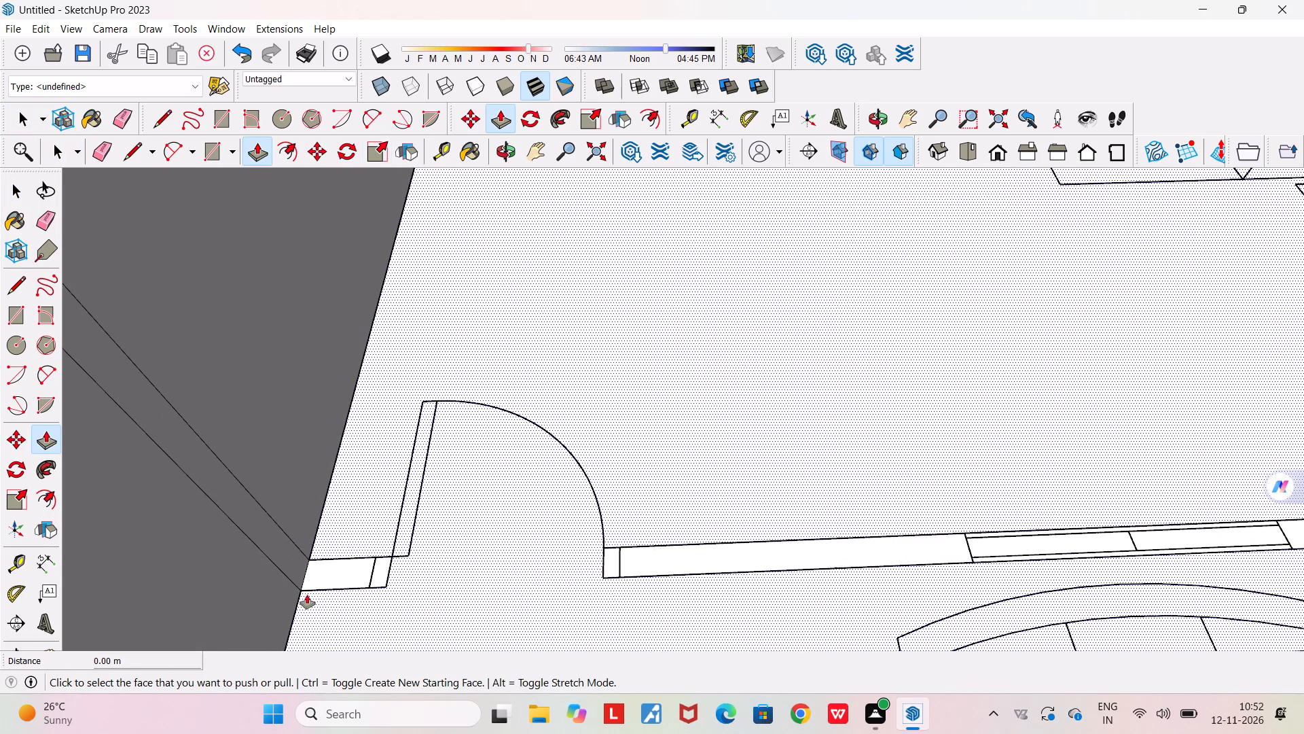
double_click(337, 569)
scroll(337, 569, down, 7)
double_click(573, 555)
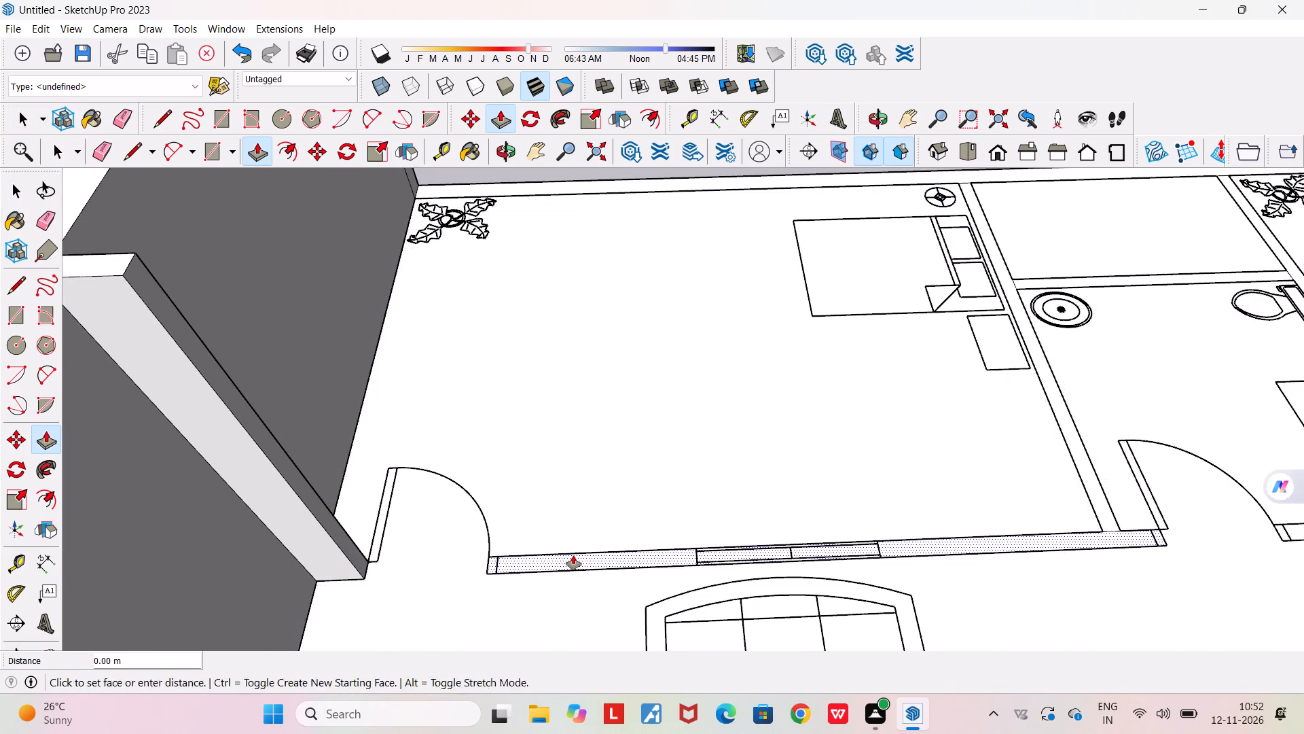
Raise the rear exterior wall by the same 11' with Push/Pull.
scroll(573, 555, down, 6)
middle_drag(577, 412, 596, 608)
scroll(596, 608, down, 5)
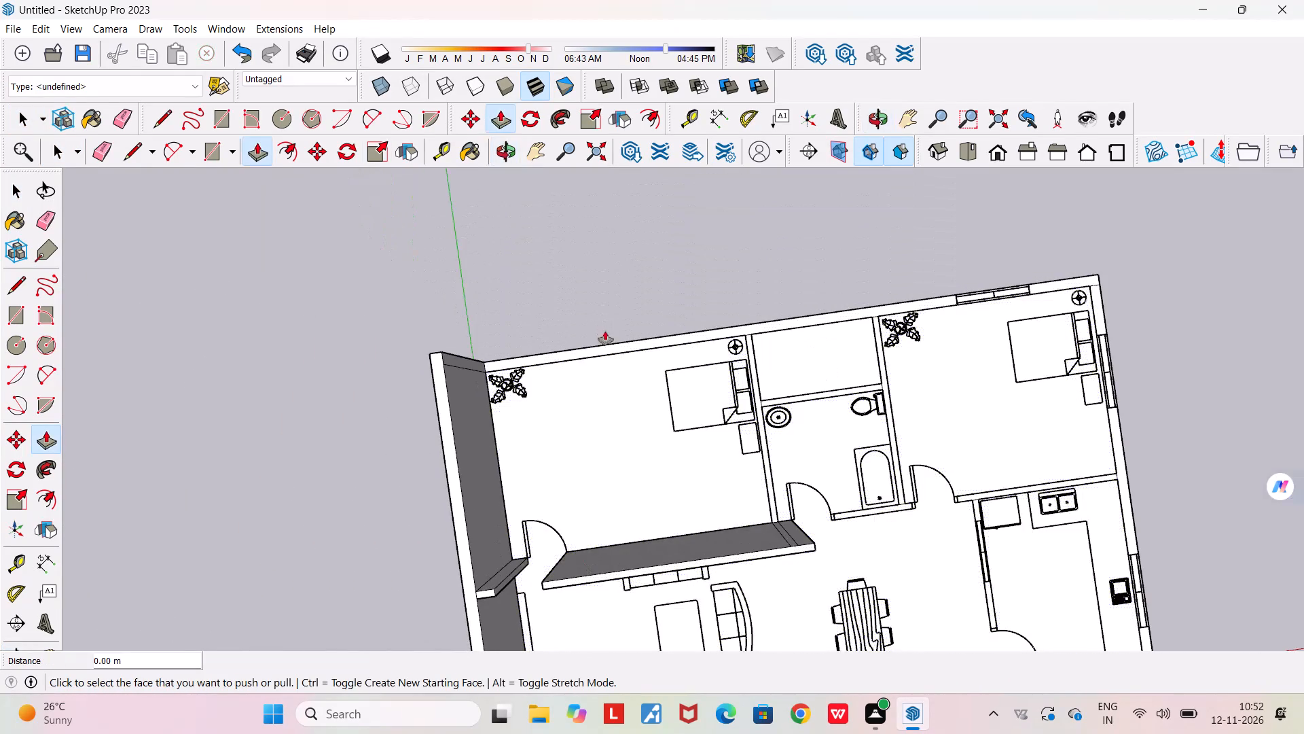
scroll(607, 344, up, 10)
double_click(606, 351)
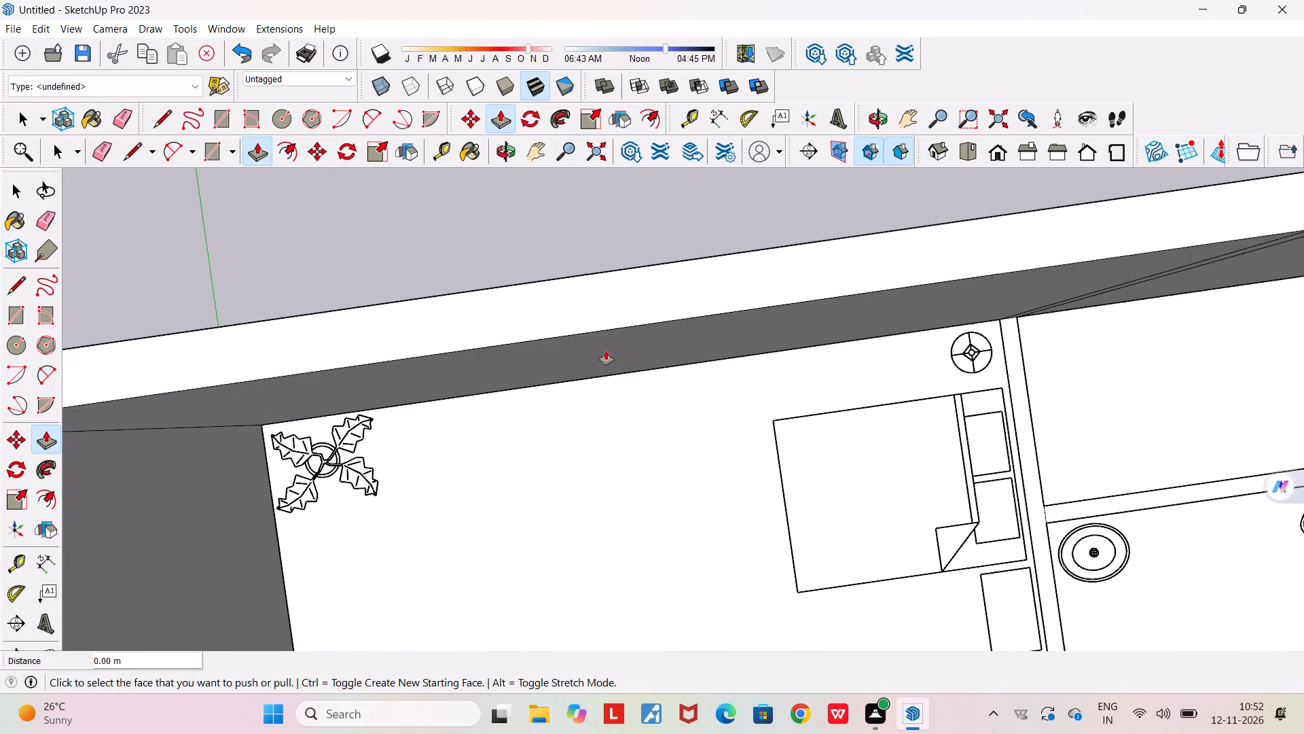
Raise the partitions on both sides of the bathroom and the wall between it and the small room behind by the same 11'.
scroll(606, 351, down, 6)
scroll(884, 423, up, 6)
double_click(896, 442)
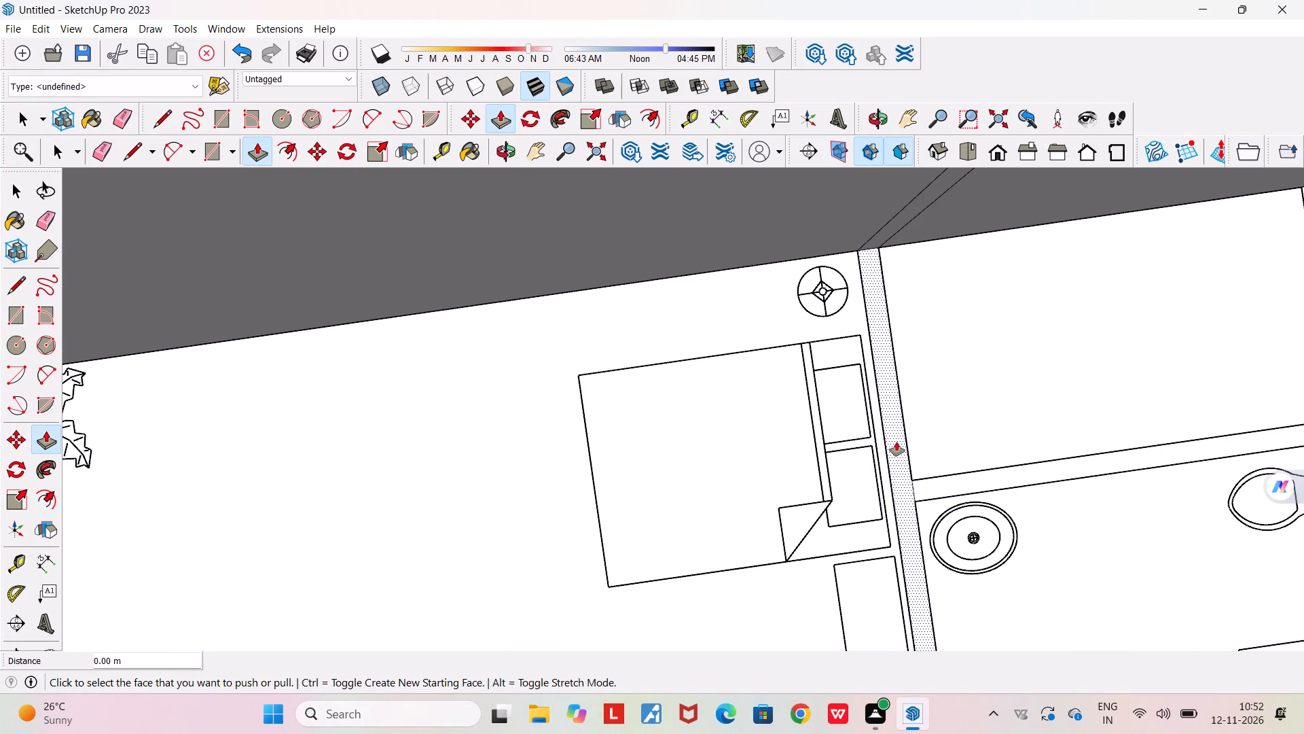
scroll(896, 442, down, 10)
middle_drag(1066, 453, 926, 335)
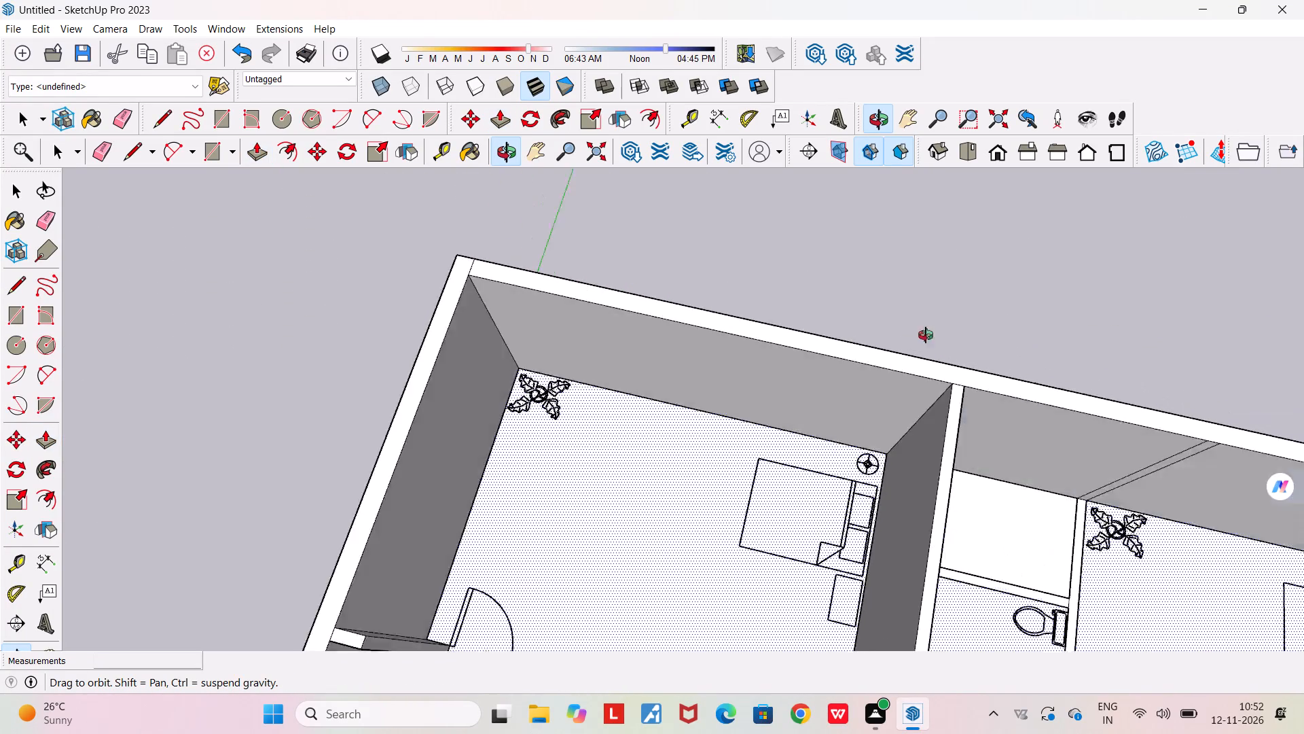
middle_drag(926, 335, 872, 274)
scroll(872, 274, down, 9)
scroll(985, 566, up, 5)
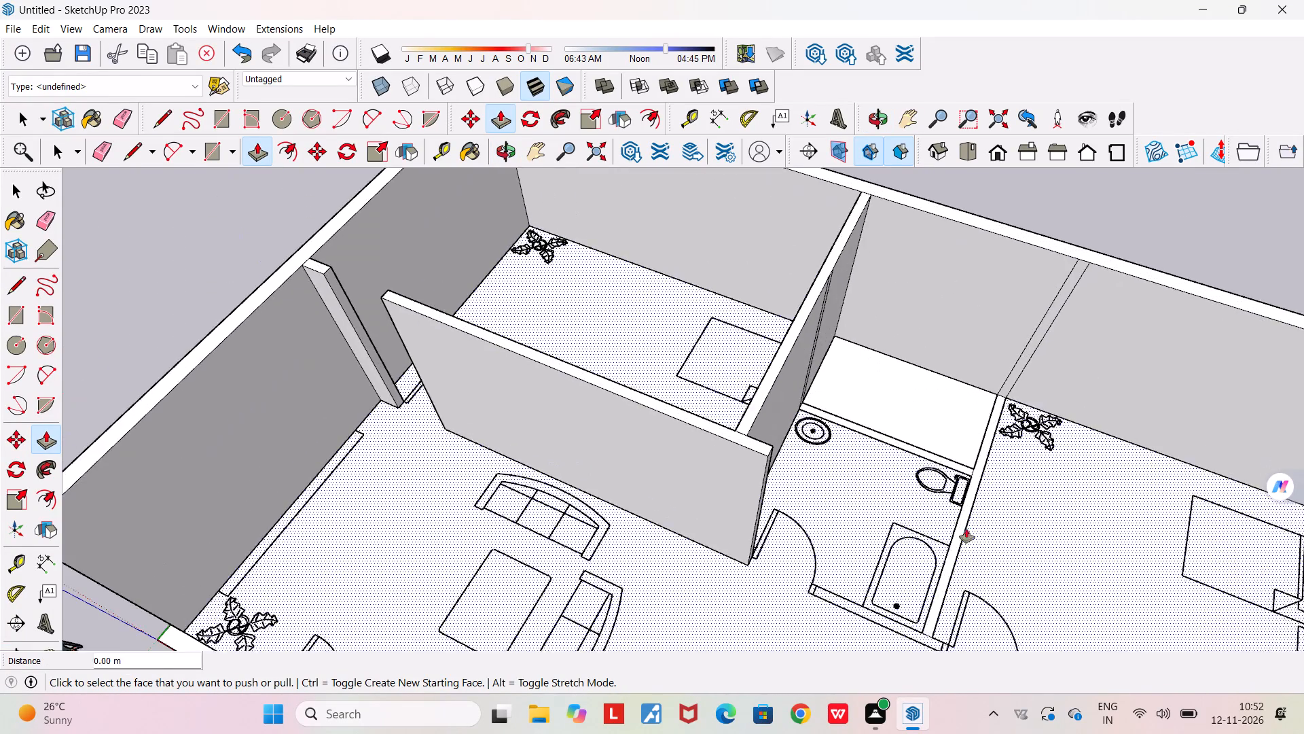
scroll(956, 506, up, 7)
double_click(975, 515)
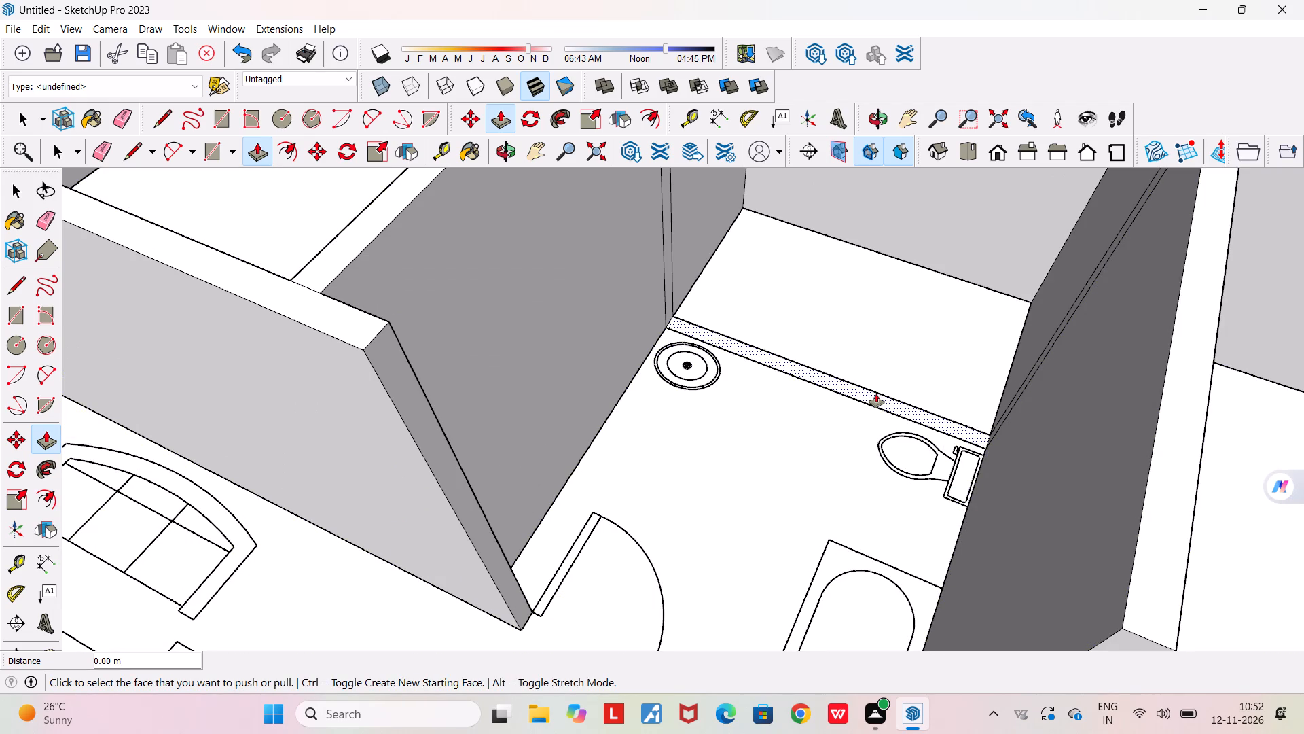
double_click(876, 394)
Raise the exterior end wall beside the second bedroom and kitchen, opposite the green-axis wall, by the same 11' with Push/Pull.
scroll(876, 394, down, 9)
scroll(839, 534, up, 8)
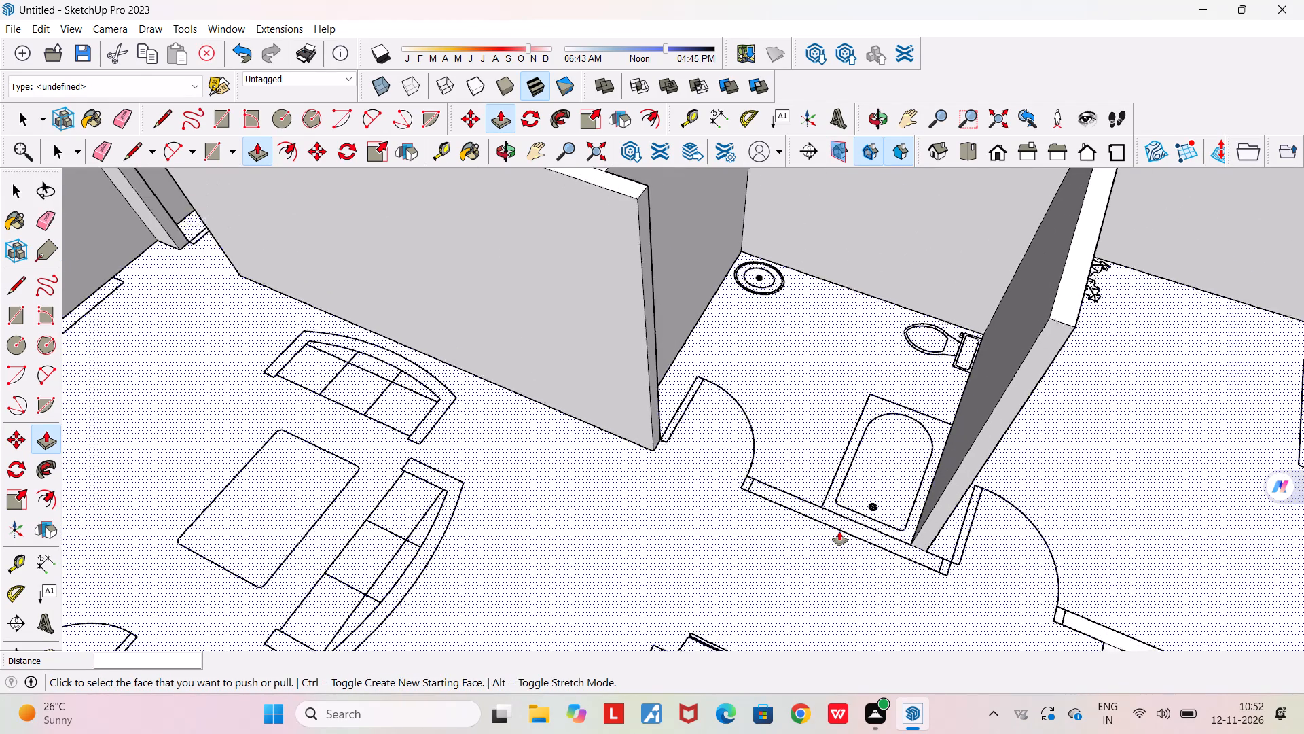
scroll(839, 531, up, 3)
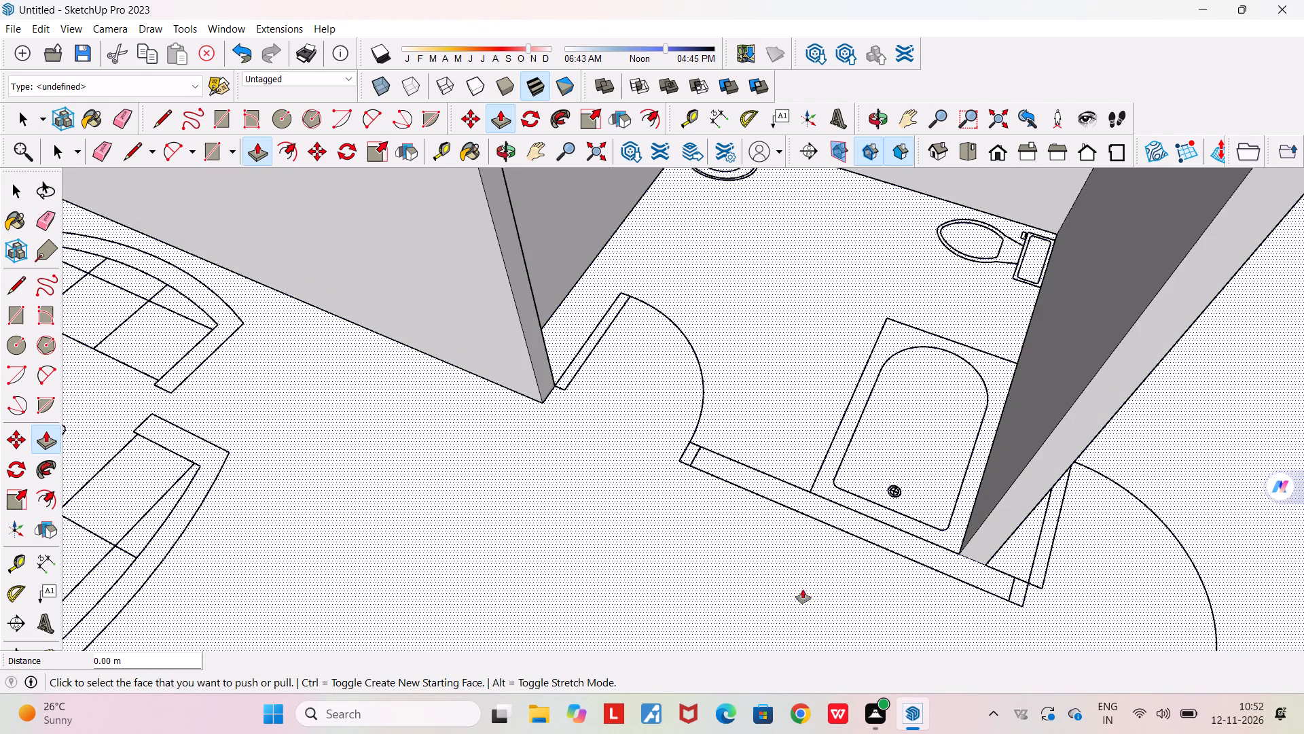
scroll(844, 521, down, 12)
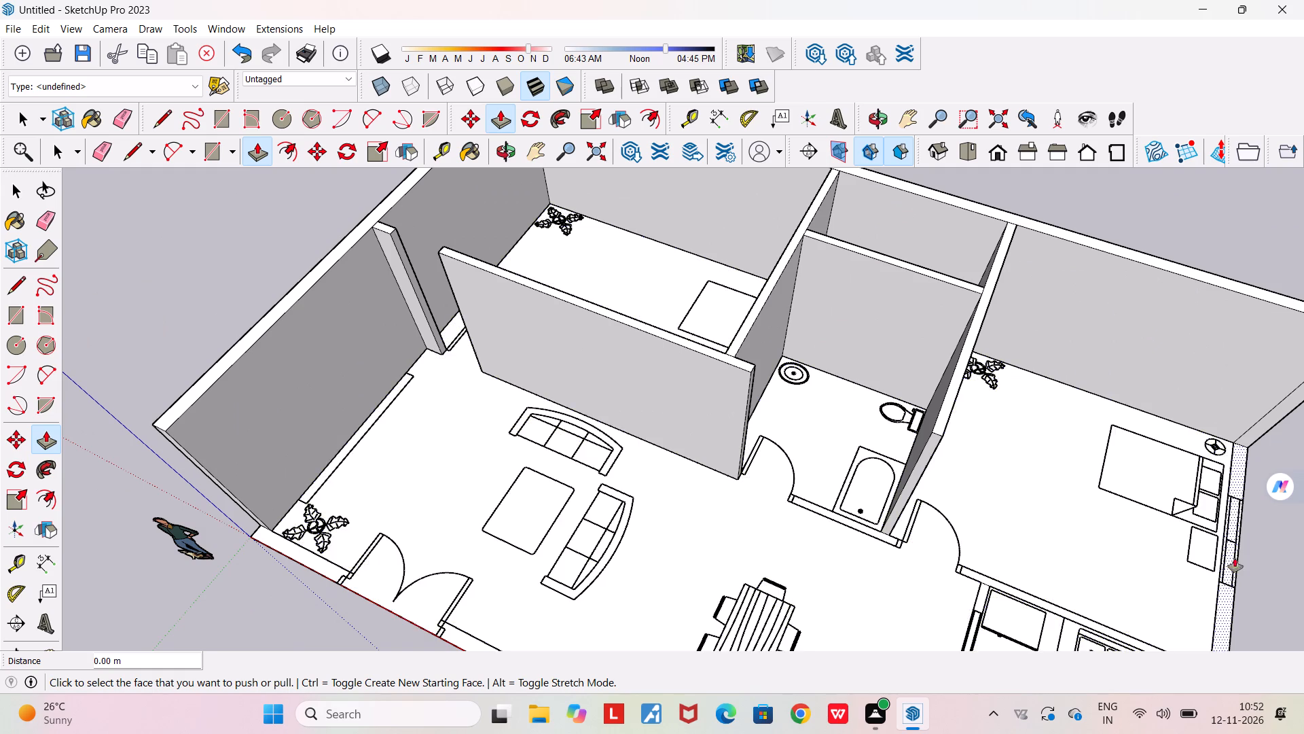
scroll(1236, 577, up, 3)
scroll(1236, 577, down, 3)
double_click(1228, 591)
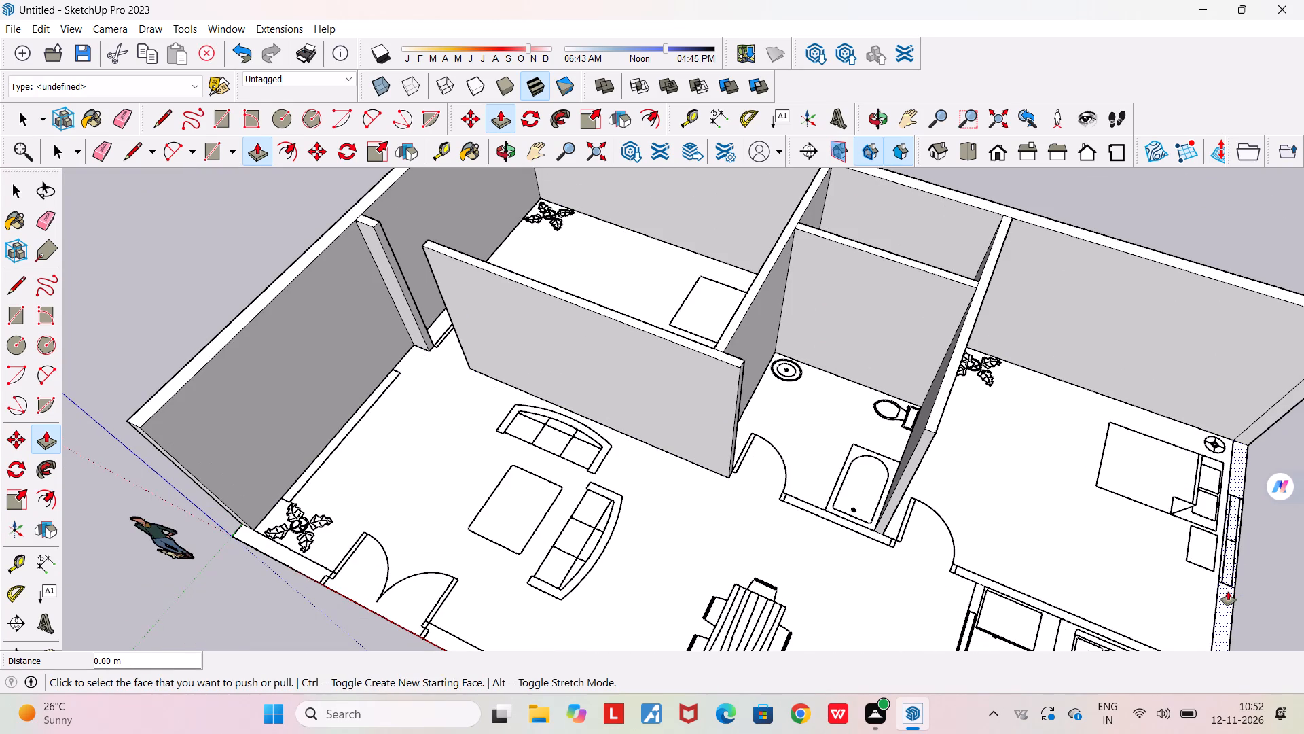
Raise the partition between the second bedroom and kitchen and the wall between the kitchen and dining area by the same 11'.
scroll(998, 580, up, 5)
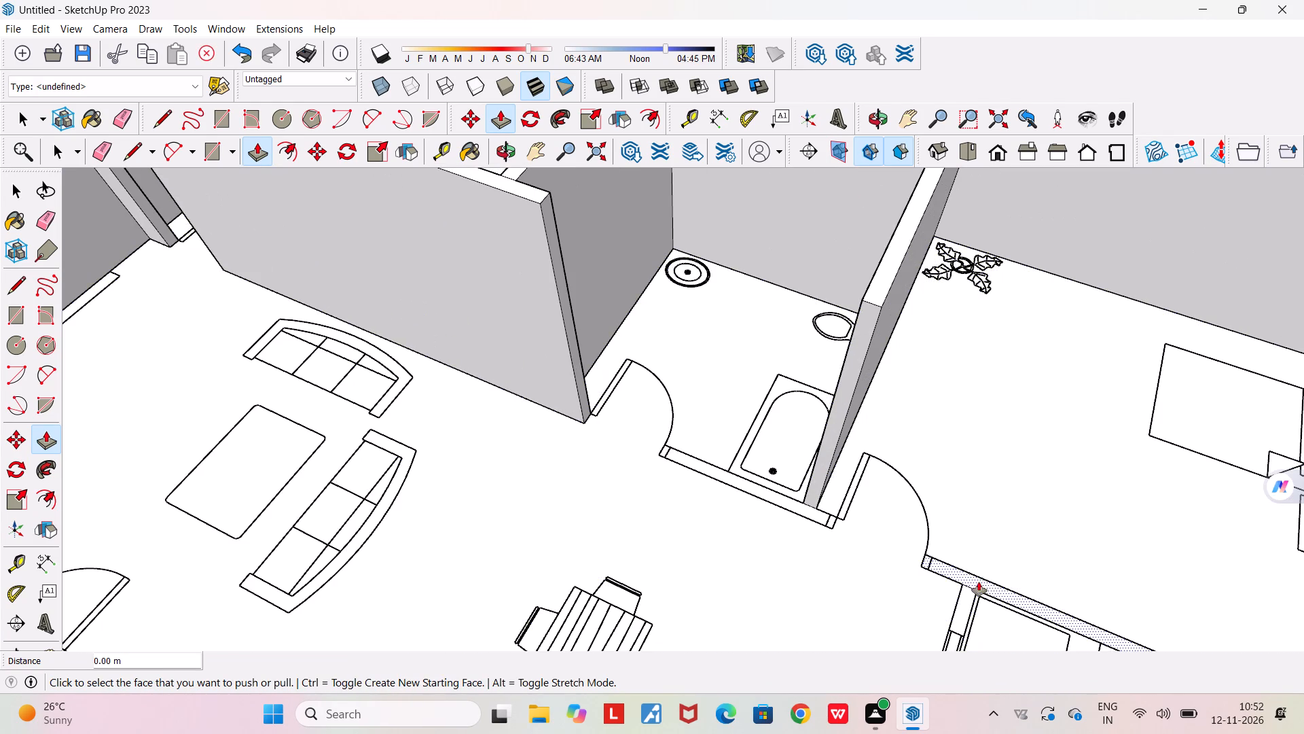
double_click(977, 582)
double_click(959, 622)
Raise the long front exterior wall on the red axis, running past the dining area and kitchen, by the same 11'.
scroll(959, 622, down, 7)
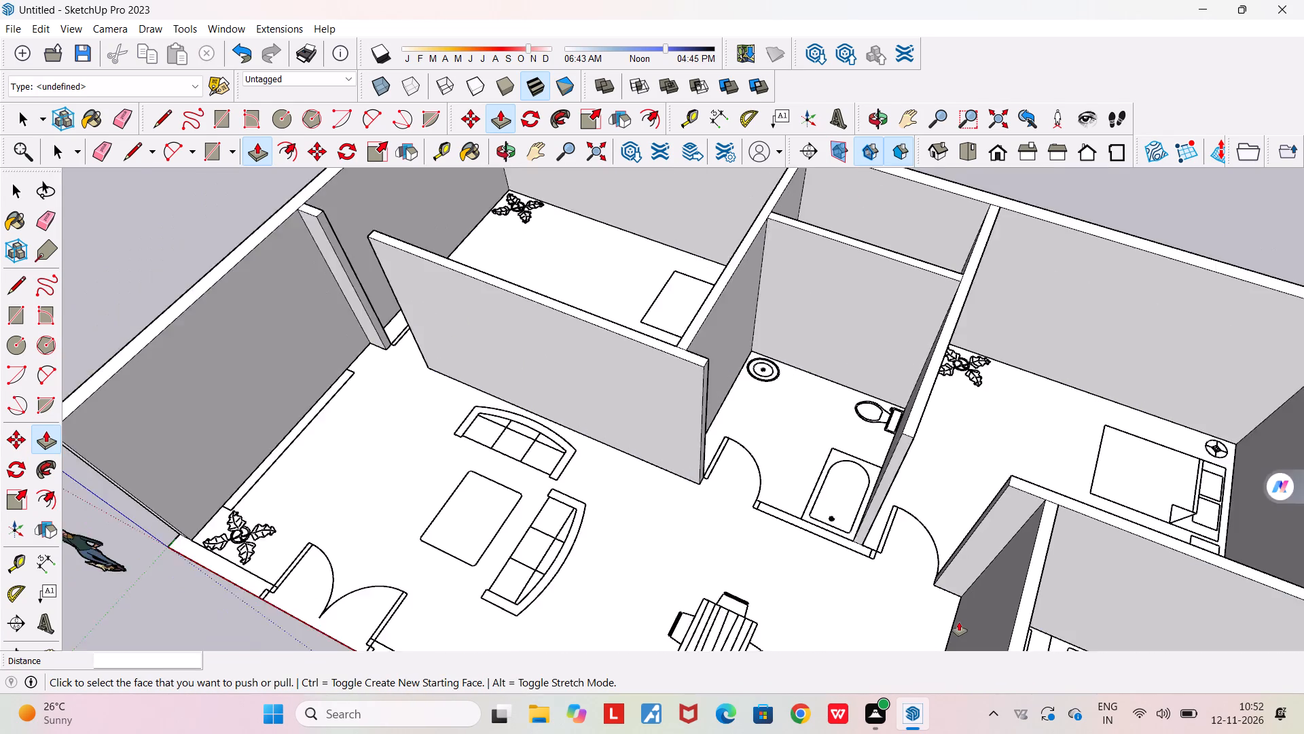
scroll(959, 622, down, 20)
scroll(959, 622, down, 12)
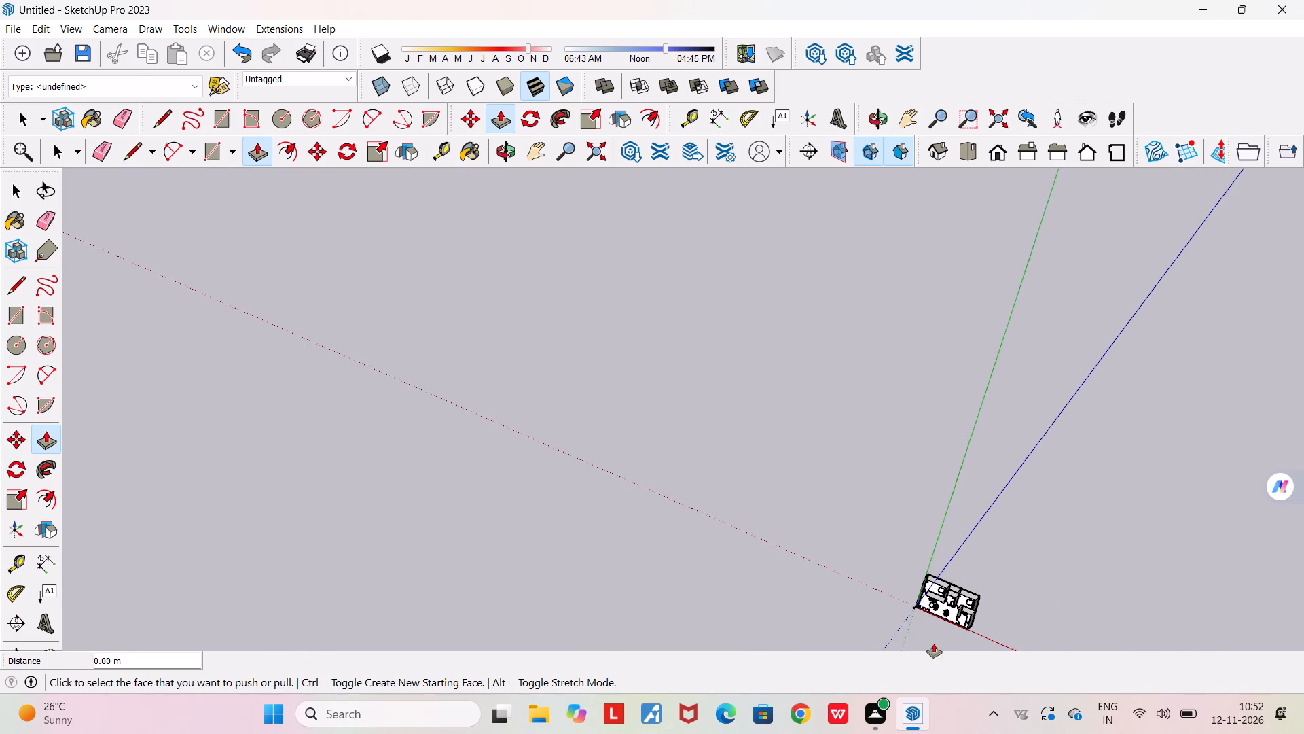
middle_drag(934, 644, 1263, 642)
scroll(945, 347, up, 15)
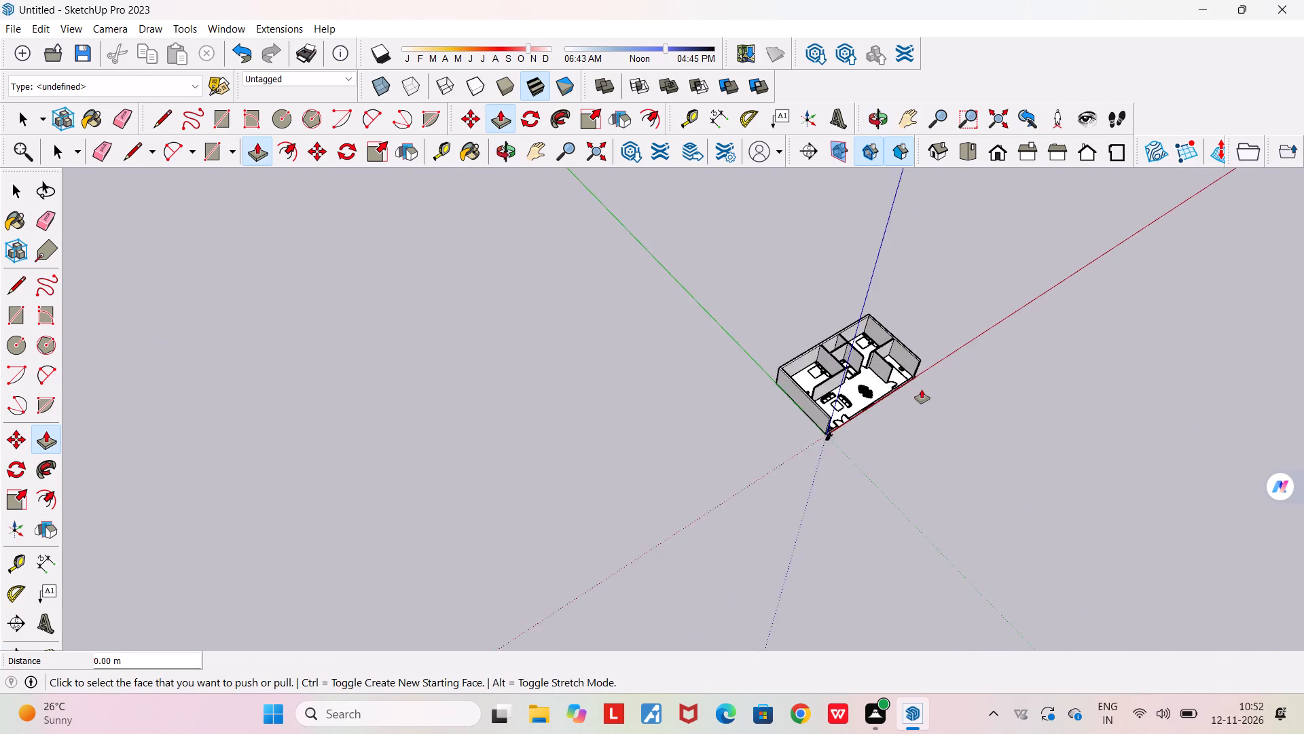
scroll(922, 389, up, 3)
scroll(889, 347, up, 18)
double_click(871, 499)
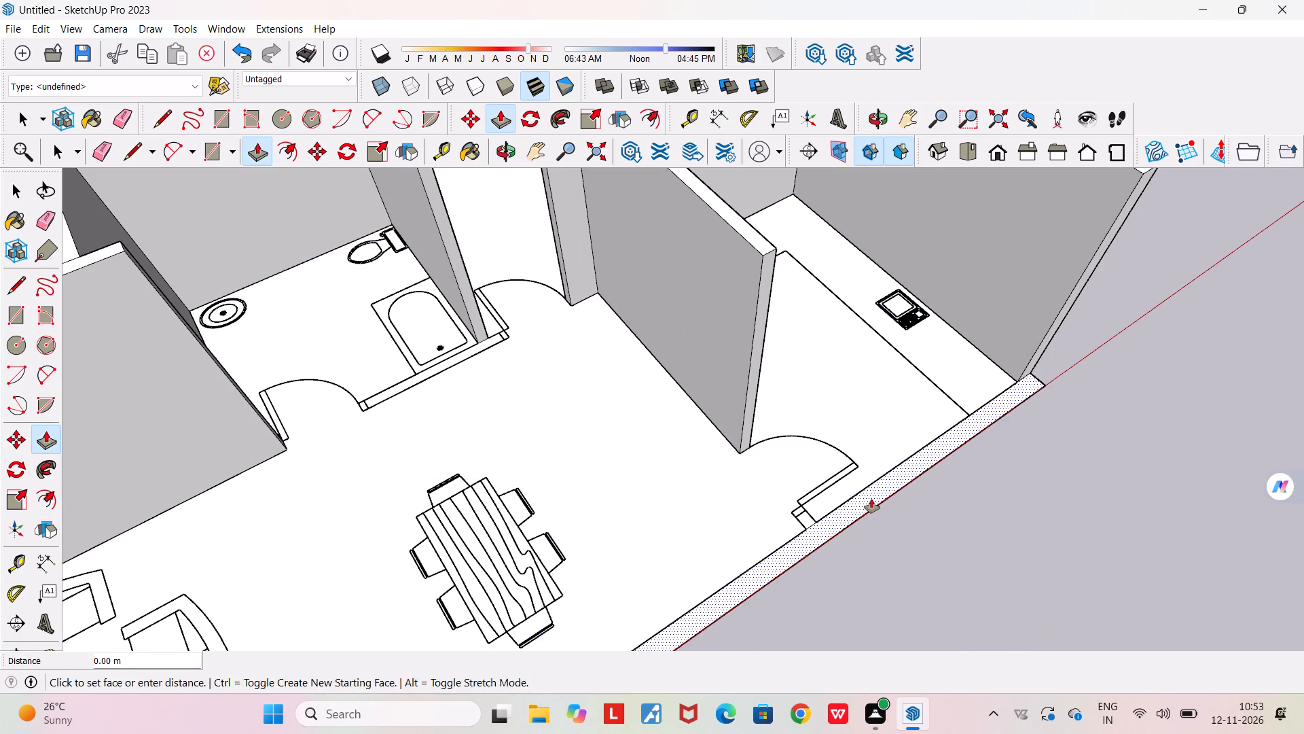
Raise the short wall stub beside the kitchen door, against the front exterior wall, by the same 11'.
scroll(795, 495, up, 1)
middle_drag(795, 497, 901, 729)
scroll(829, 572, up, 7)
scroll(829, 474, up, 5)
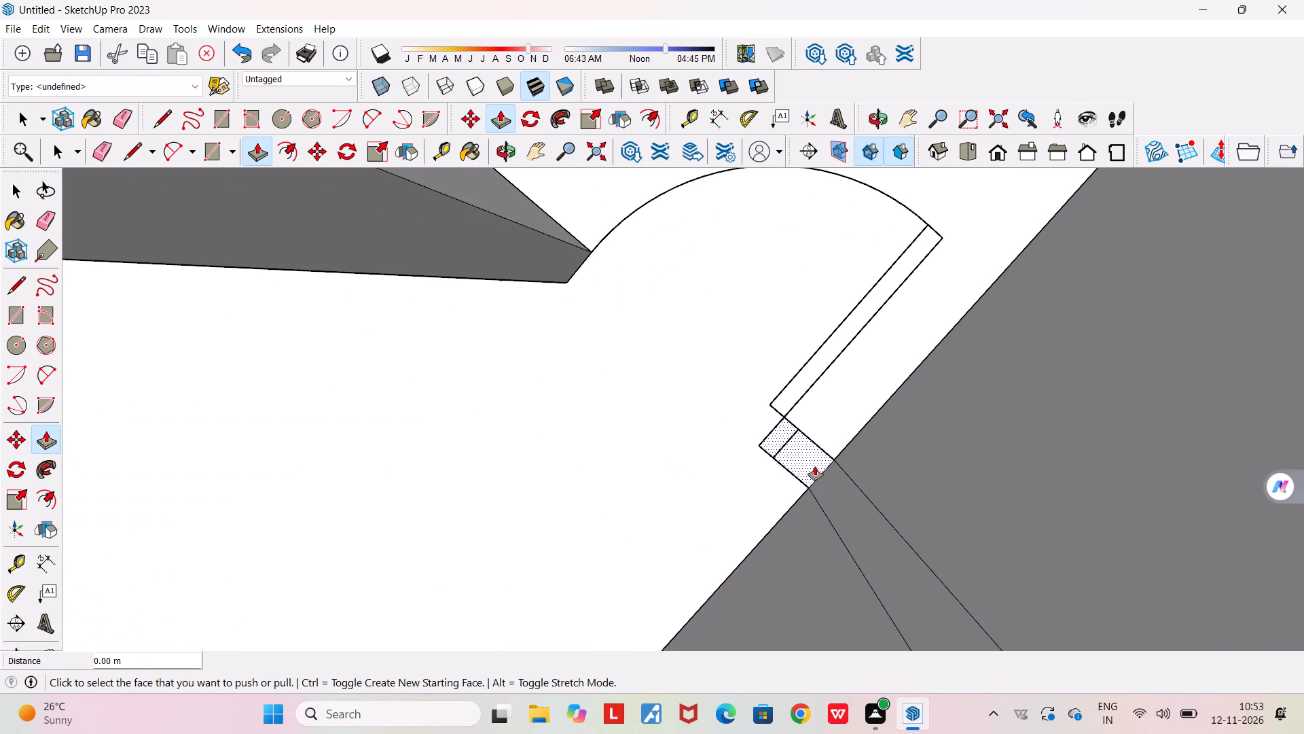
click(808, 460)
double_click(808, 460)
Raise the short front wall piece between the origin corner and the main double door by the same 11'.
scroll(808, 460, down, 11)
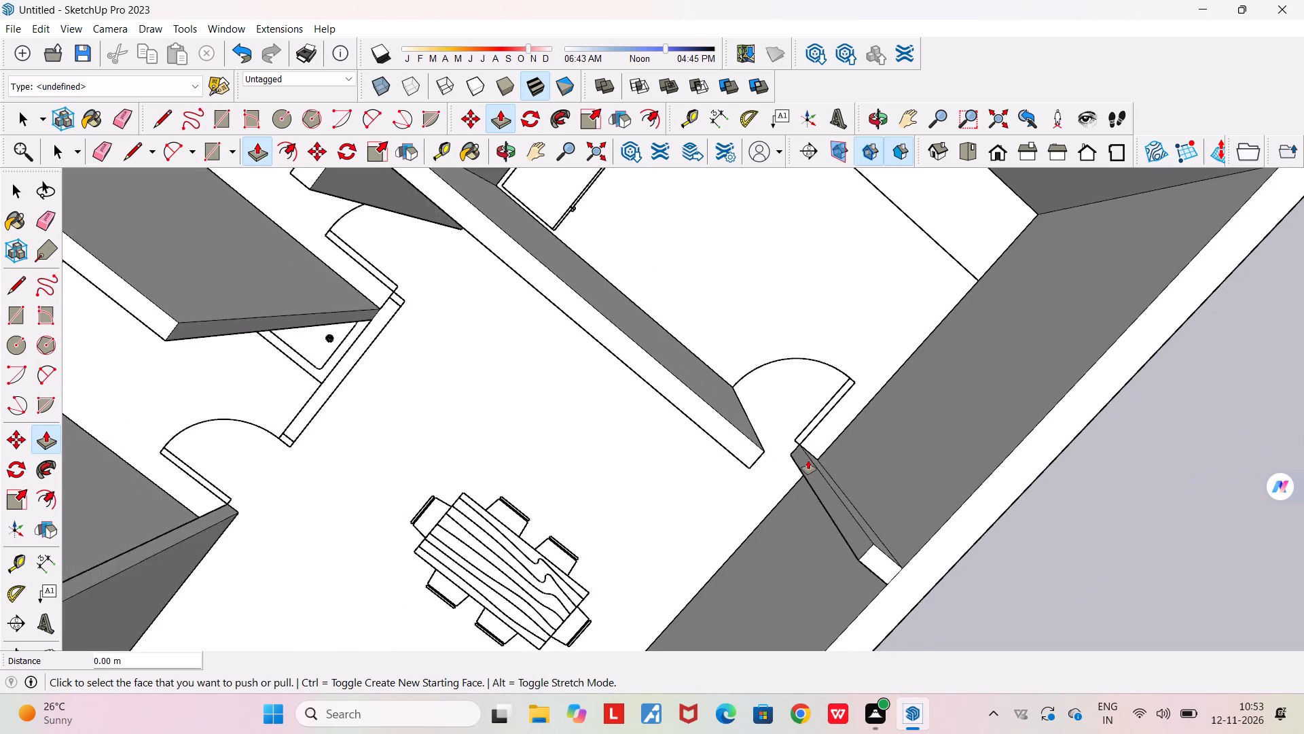
scroll(808, 460, down, 17)
middle_drag(759, 500, 721, 195)
scroll(721, 195, down, 3)
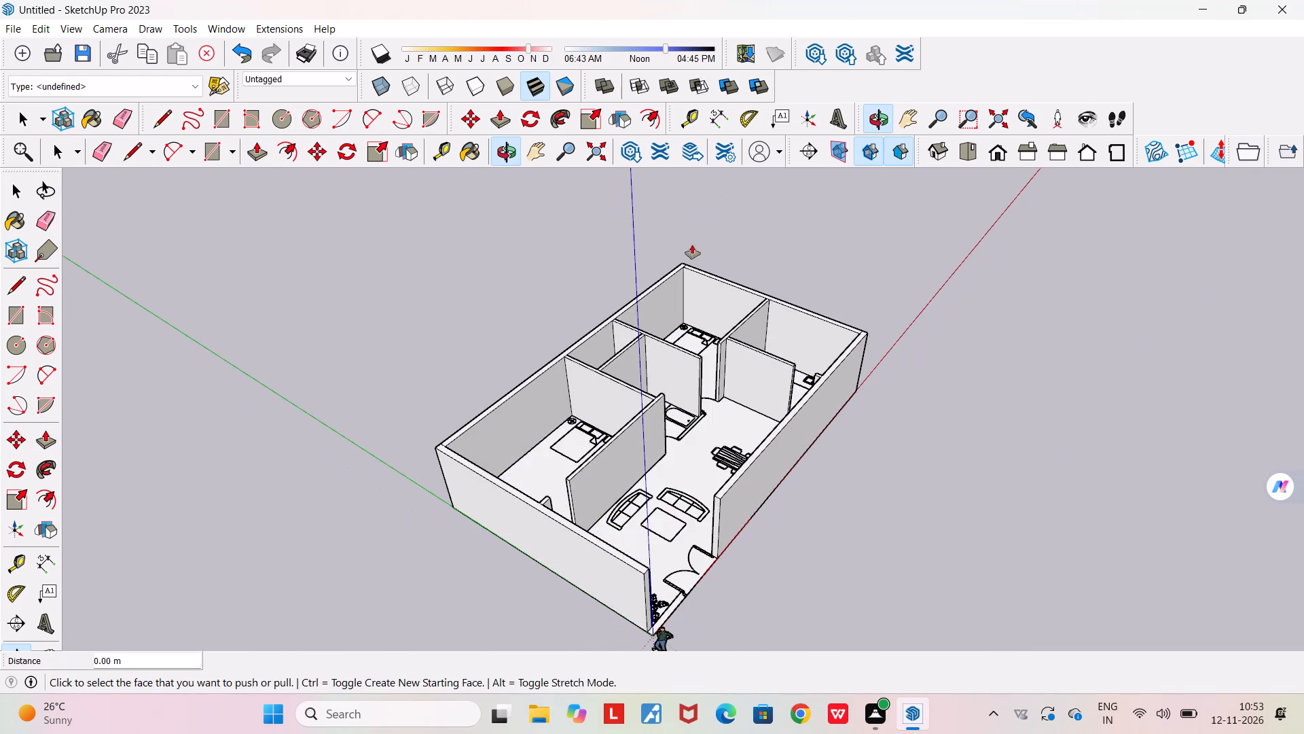
scroll(666, 634, up, 15)
double_click(655, 611)
Trace the bathroom's front wall between the two doors with a rectangle about 2.12 m by 0.15 m.
scroll(655, 611, down, 1)
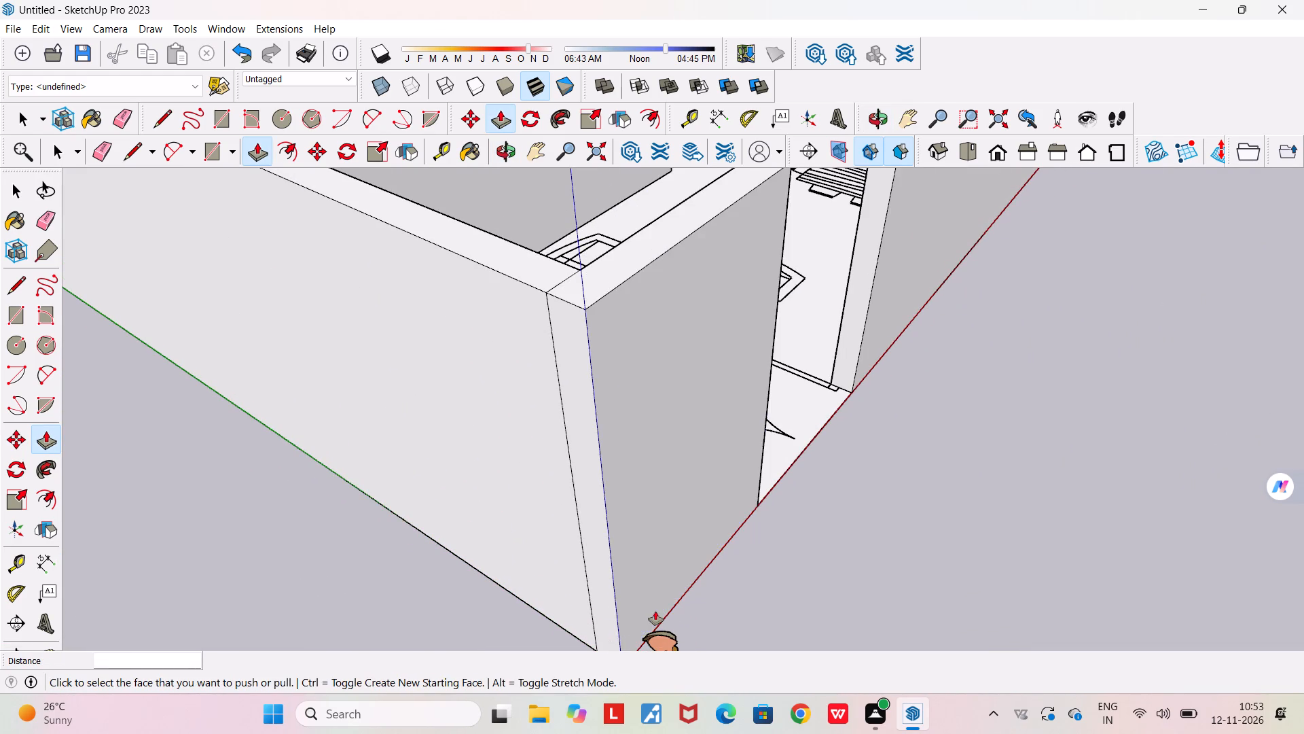
scroll(655, 611, down, 6)
middle_drag(696, 510, 374, 604)
scroll(374, 604, down, 4)
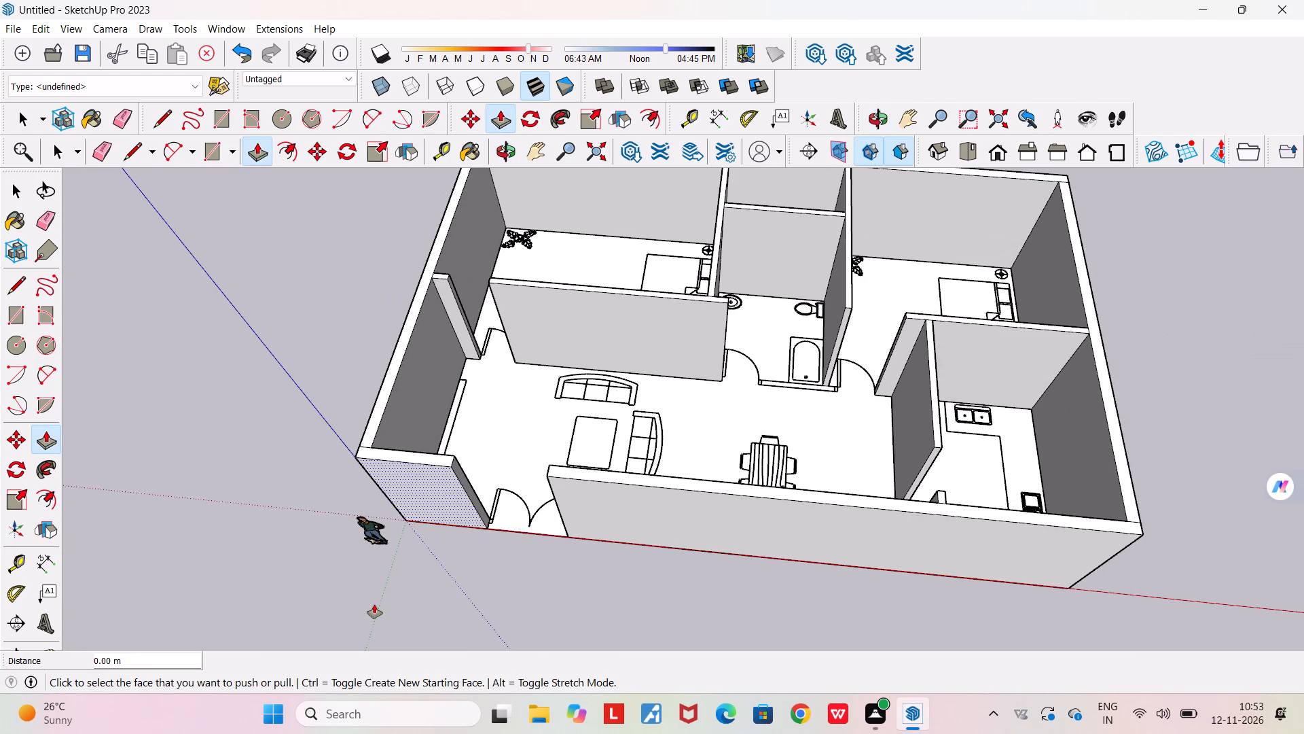
scroll(803, 370, up, 10)
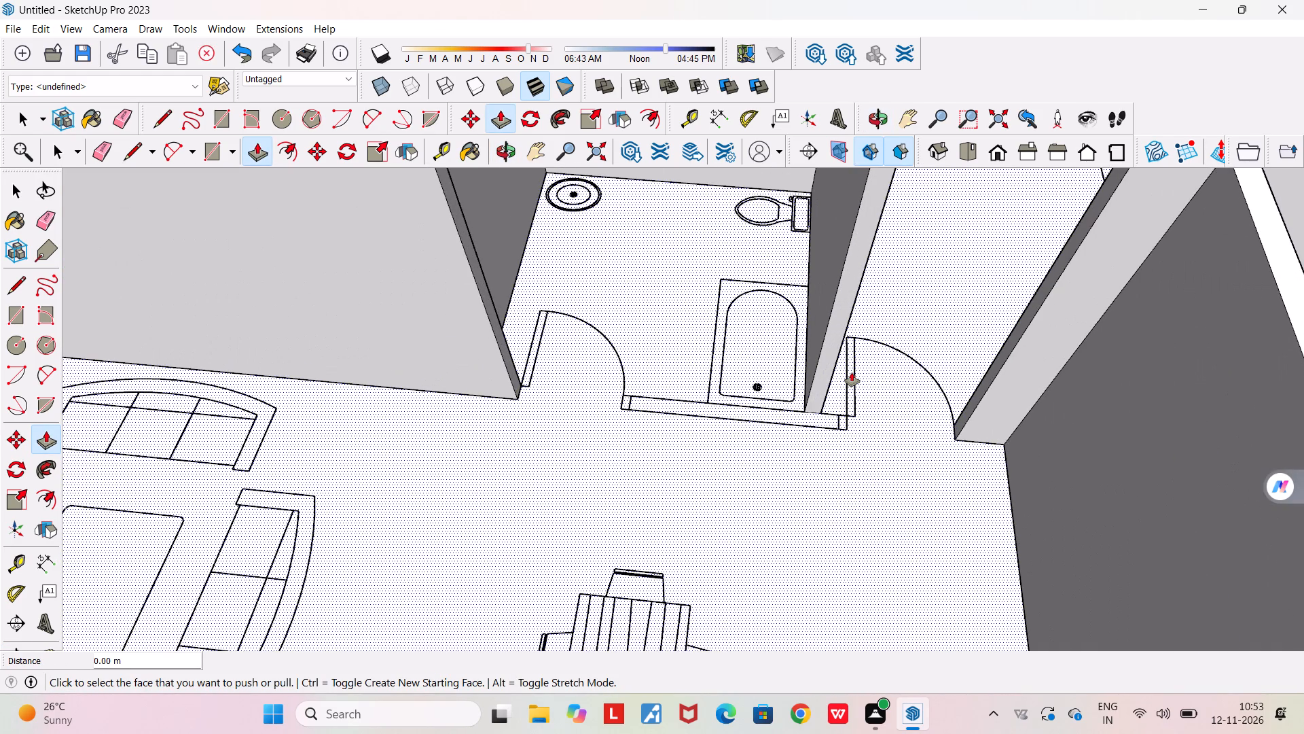
key(space)
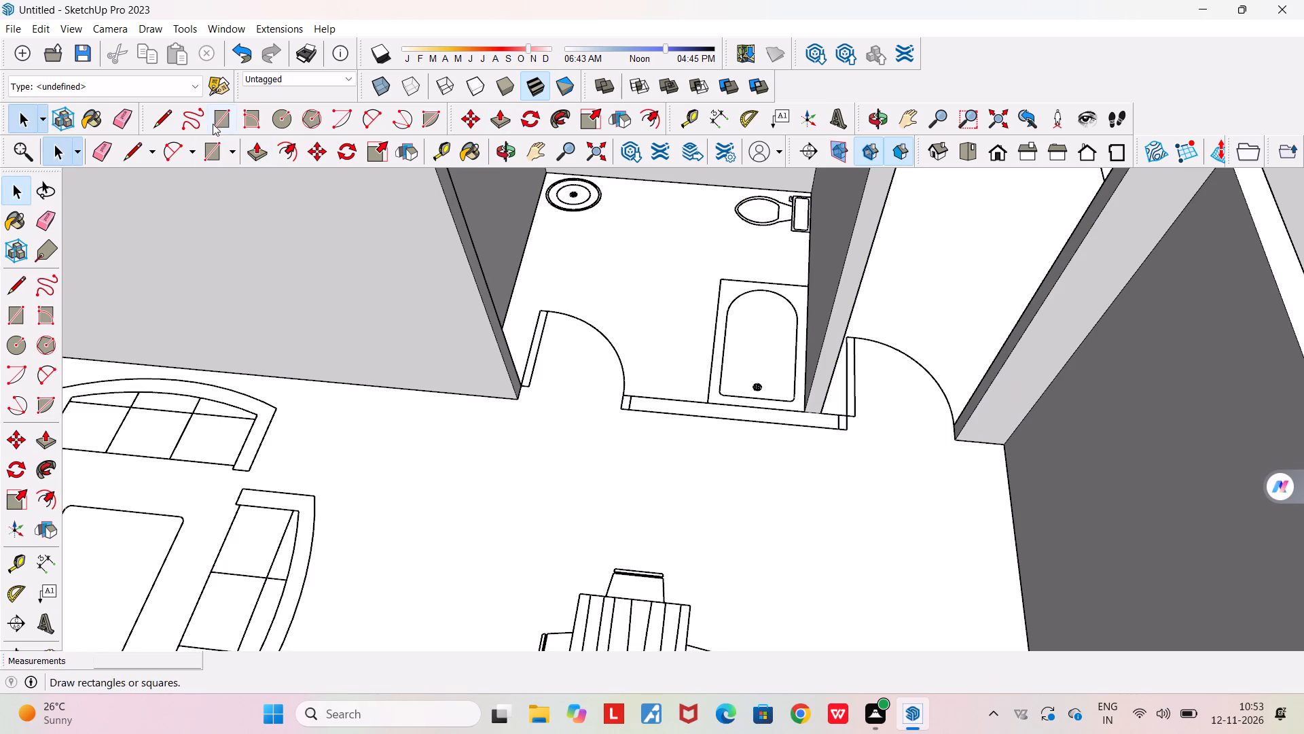
click(213, 123)
scroll(624, 421, up, 7)
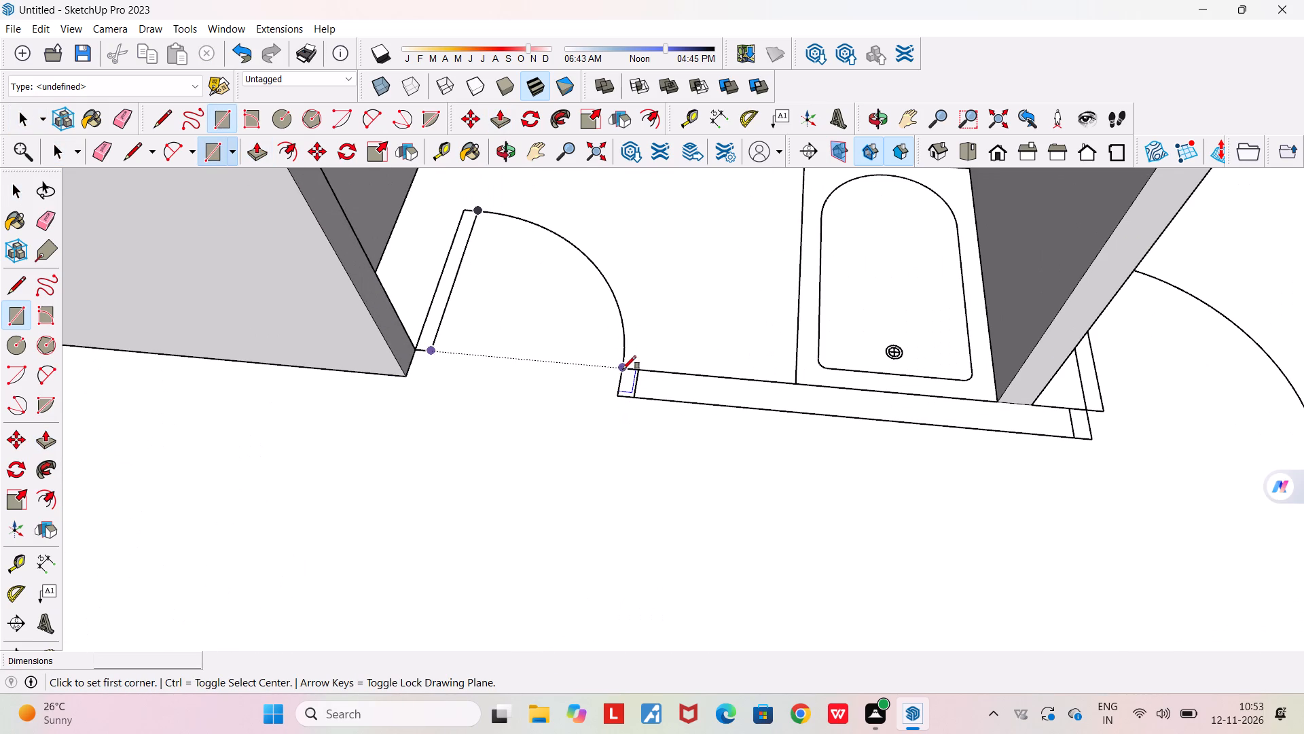
click(623, 369)
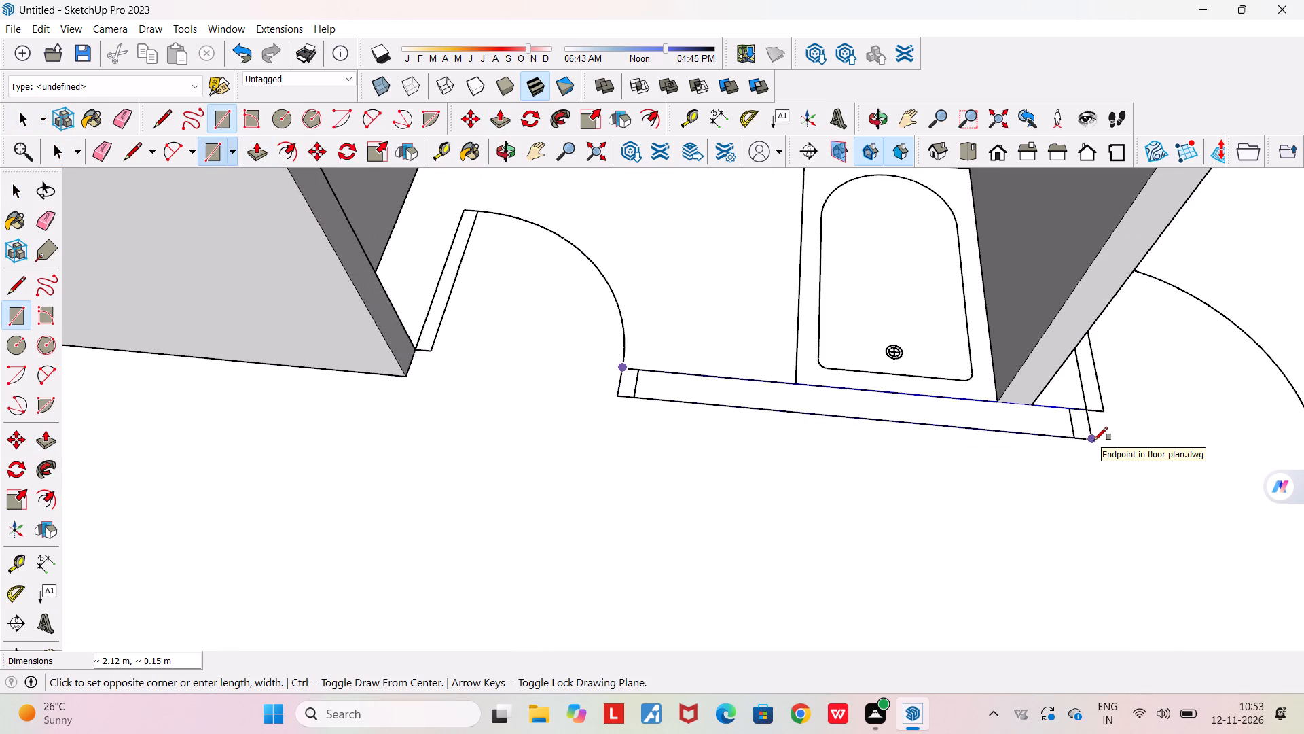
click(1094, 440)
Raise the bathroom's front wall rectangle by the same 11' with Push/Pull.
middle_drag(1076, 429, 852, 310)
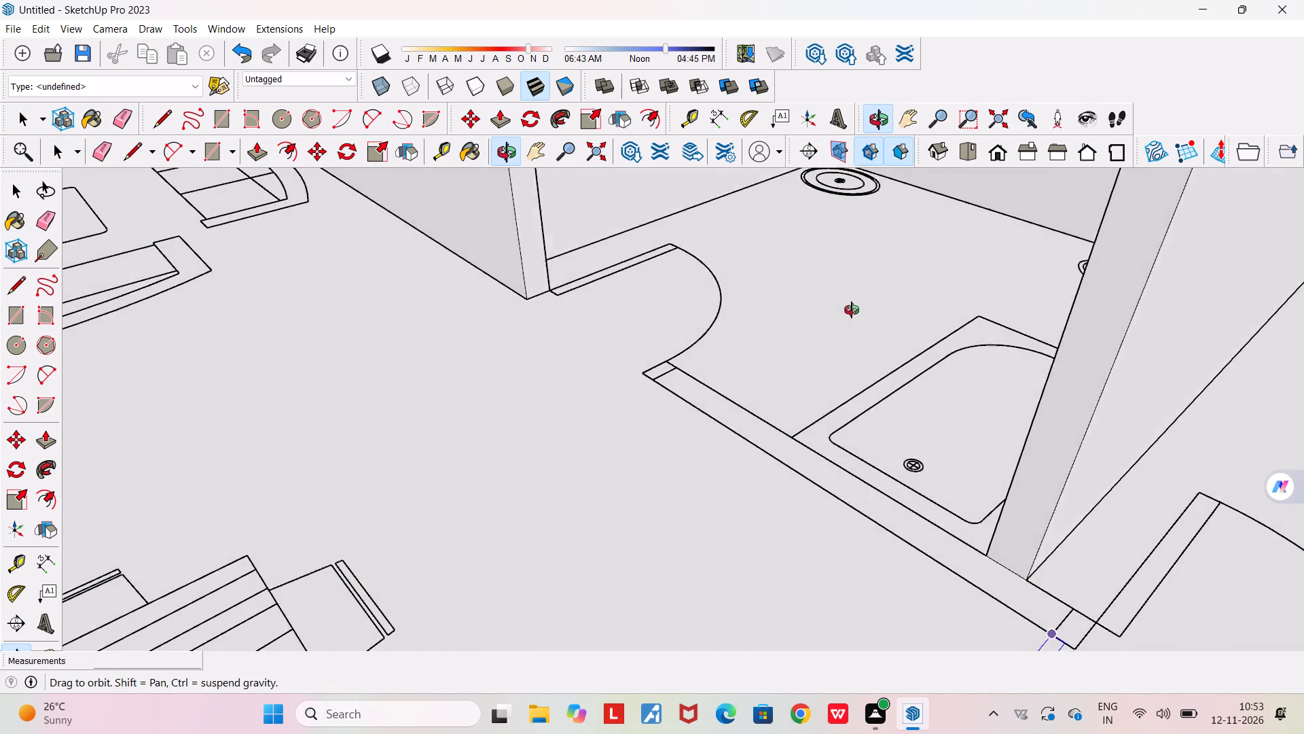
middle_drag(852, 310, 852, 310)
scroll(852, 310, down, 4)
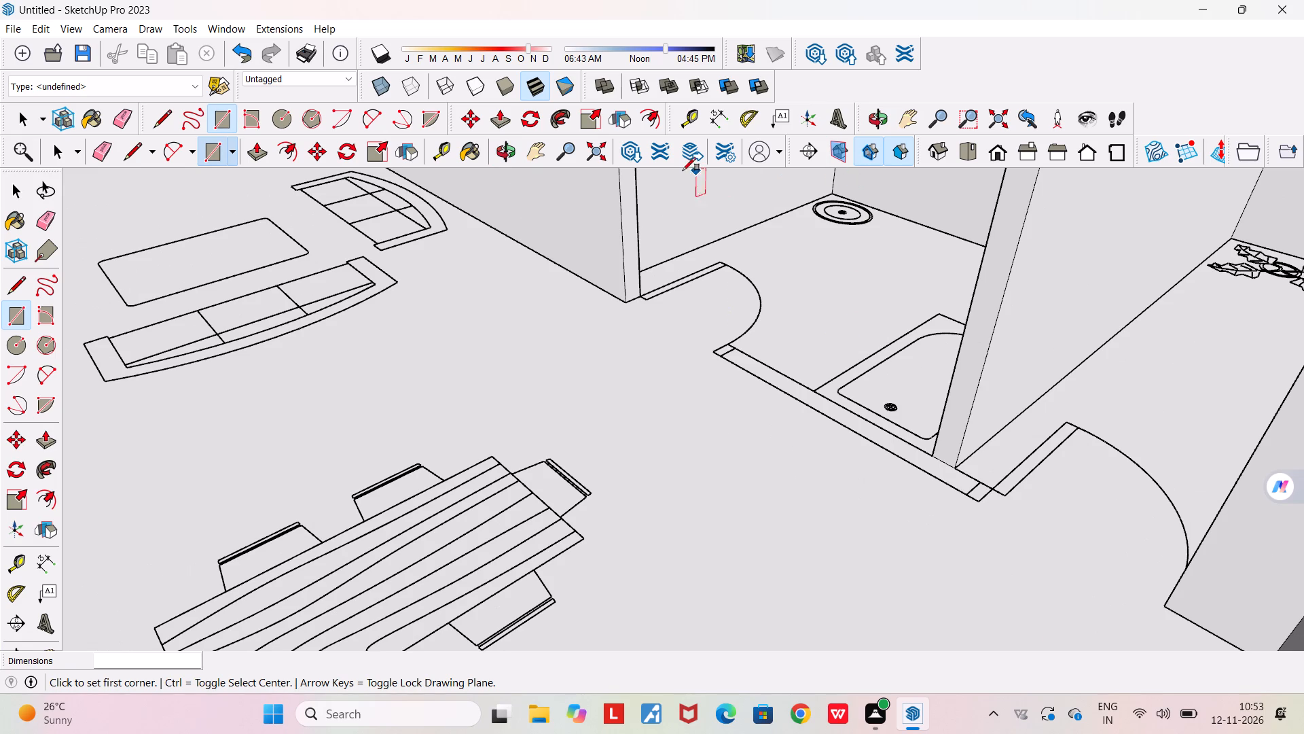
click(496, 129)
scroll(968, 485, up, 4)
double_click(962, 480)
Examine the house model from several angles to check the raised exterior walls and partitions.
scroll(962, 480, down, 20)
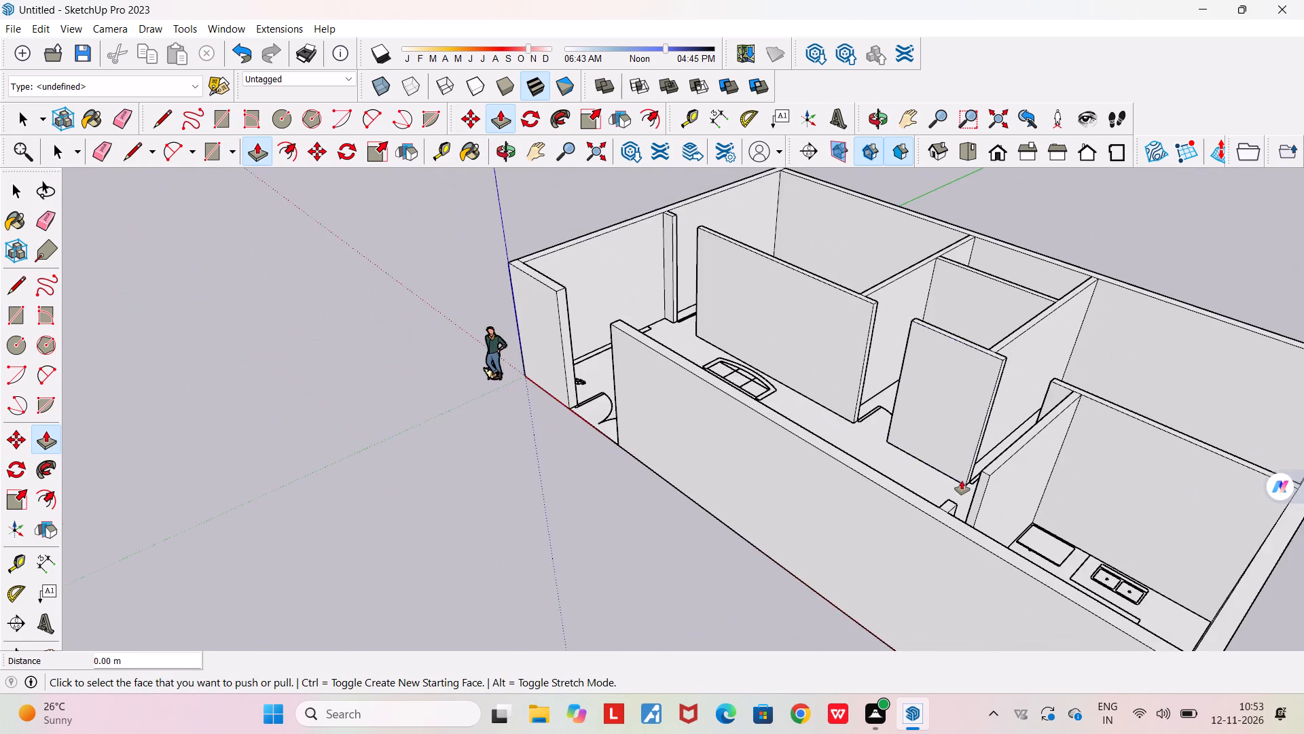
middle_drag(899, 516, 1199, 658)
scroll(1199, 658, down, 4)
scroll(1079, 473, down, 8)
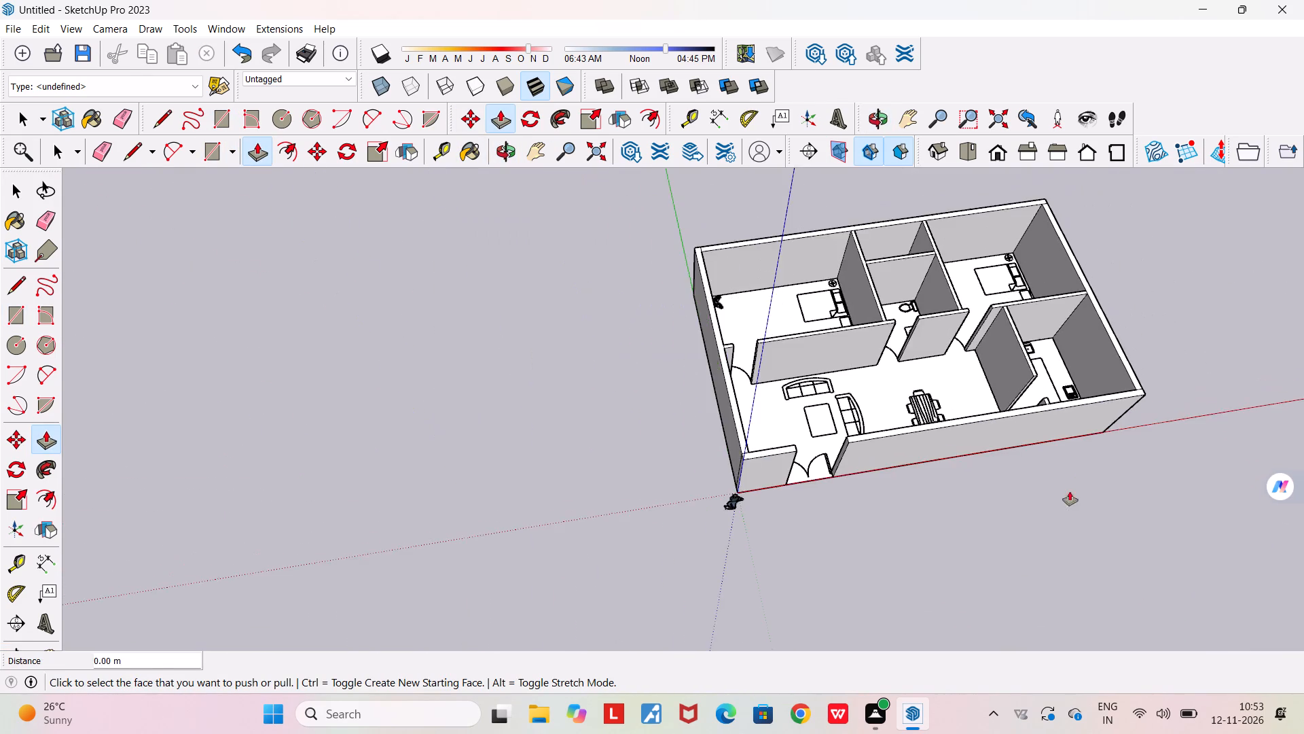
middle_drag(1065, 533, 1039, 649)
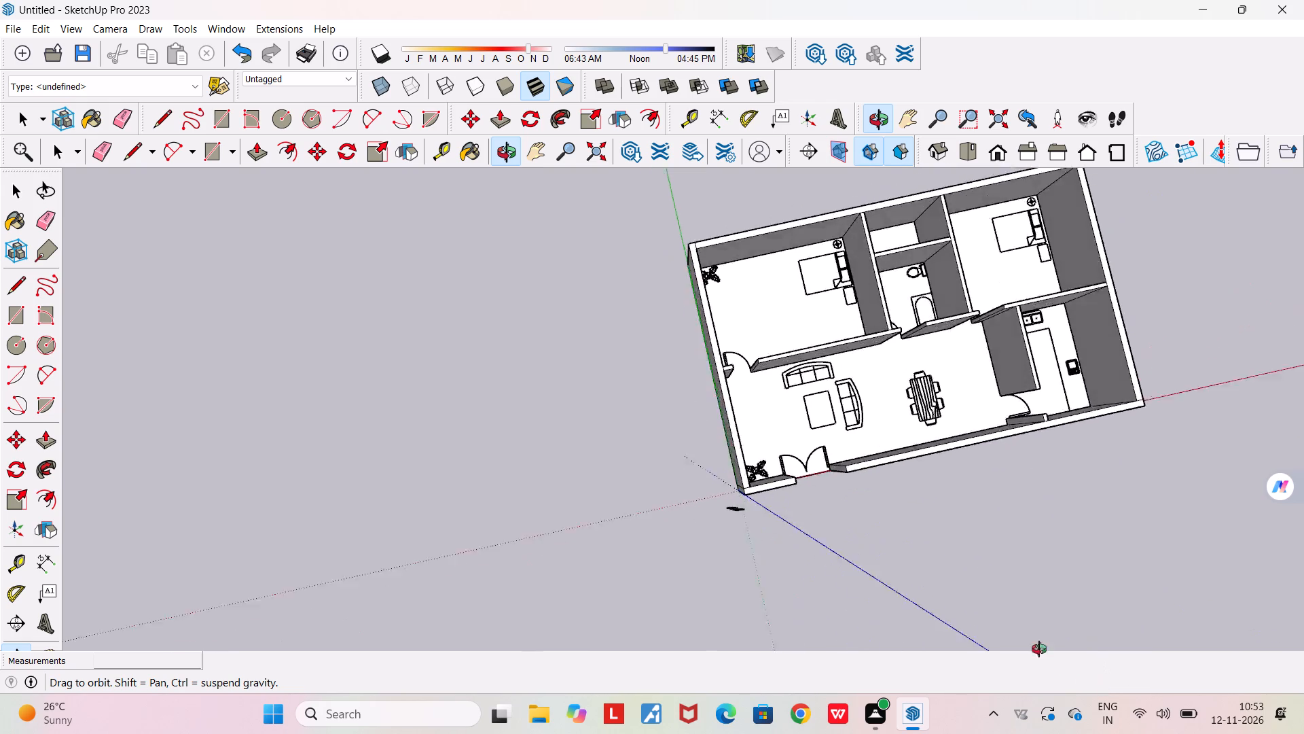
middle_drag(1039, 649, 591, 339)
scroll(591, 339, down, 9)
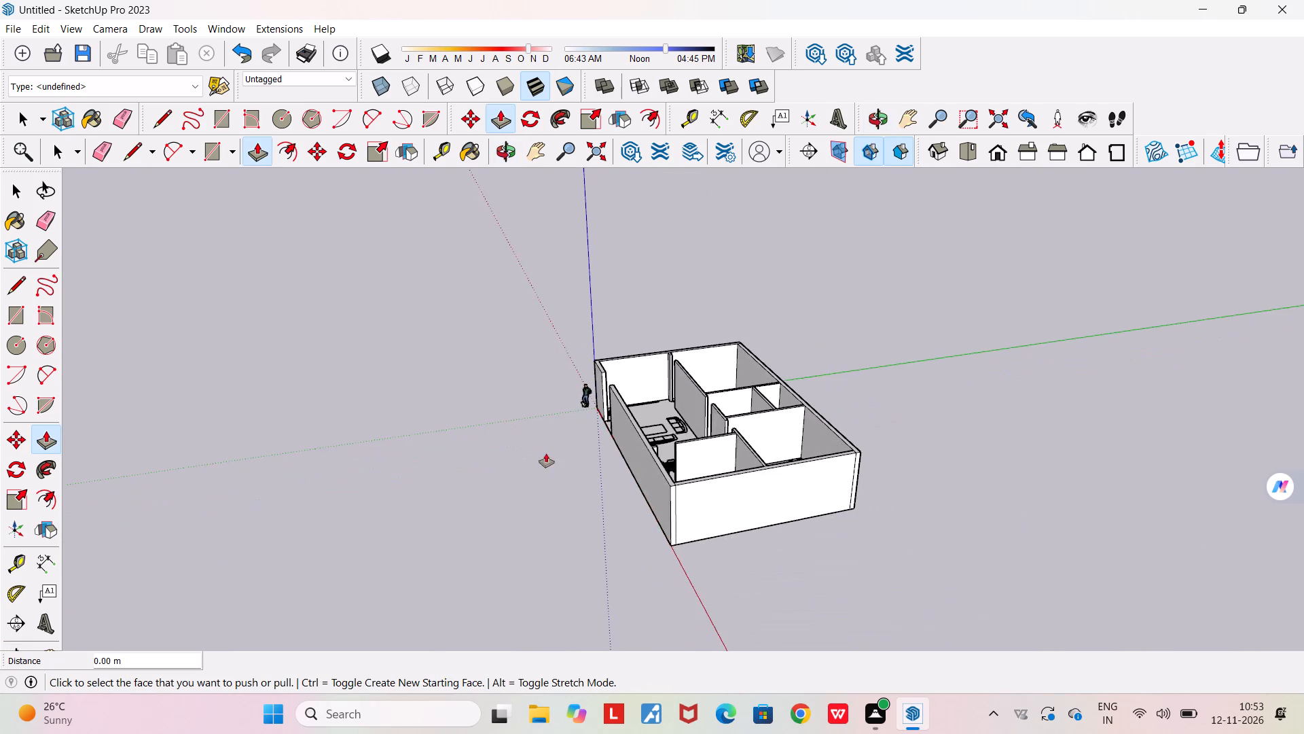
middle_drag(553, 470, 1302, 525)
scroll(679, 285, up, 5)
middle_drag(691, 437, 611, 468)
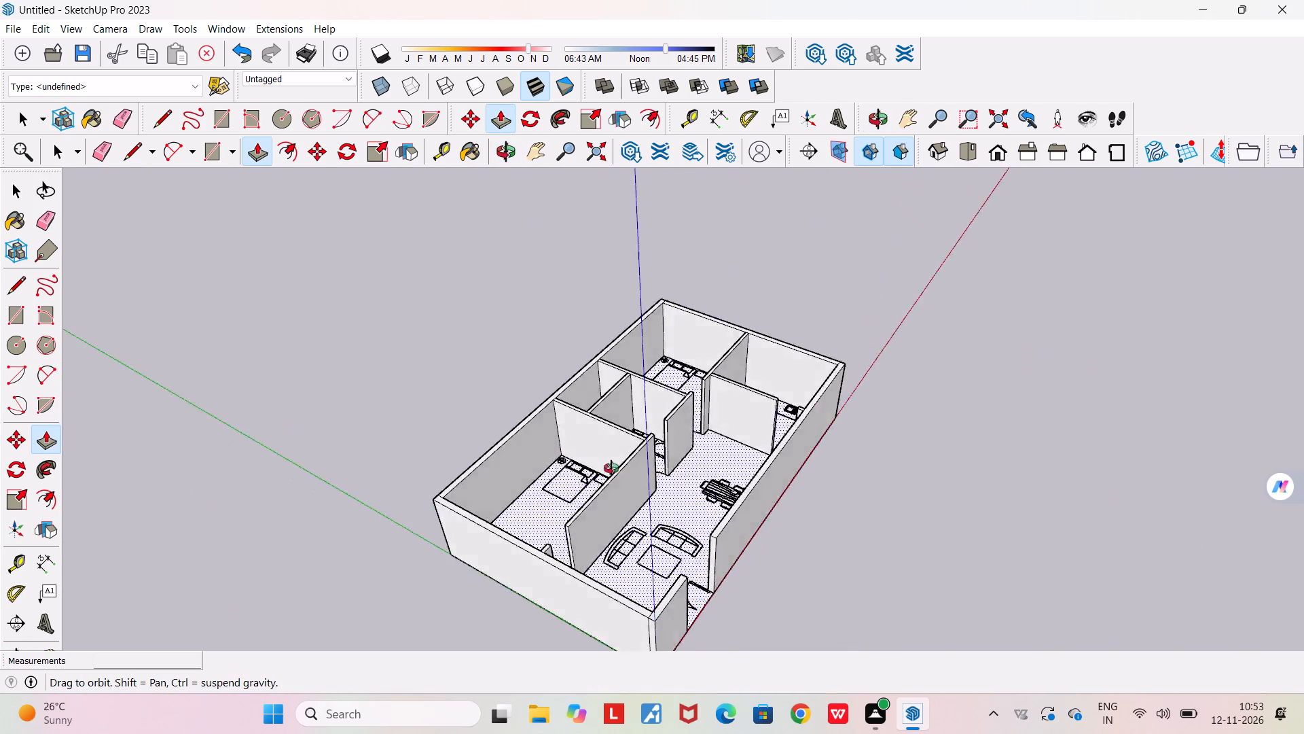
middle_drag(611, 468, 443, 577)
scroll(664, 370, up, 6)
middle_drag(695, 457, 552, 449)
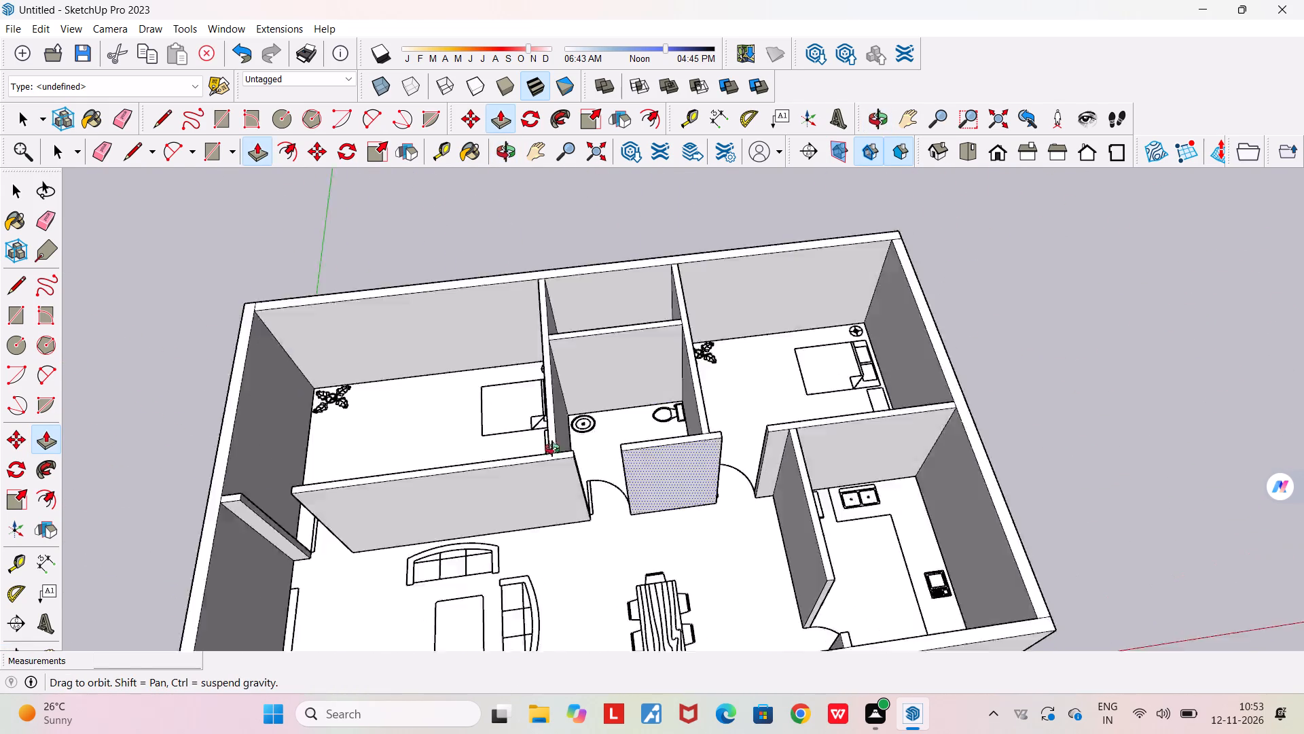
middle_drag(552, 449, 400, 457)
scroll(420, 458, up, 2)
scroll(420, 458, down, 3)
key(space)
scroll(420, 458, down, 5)
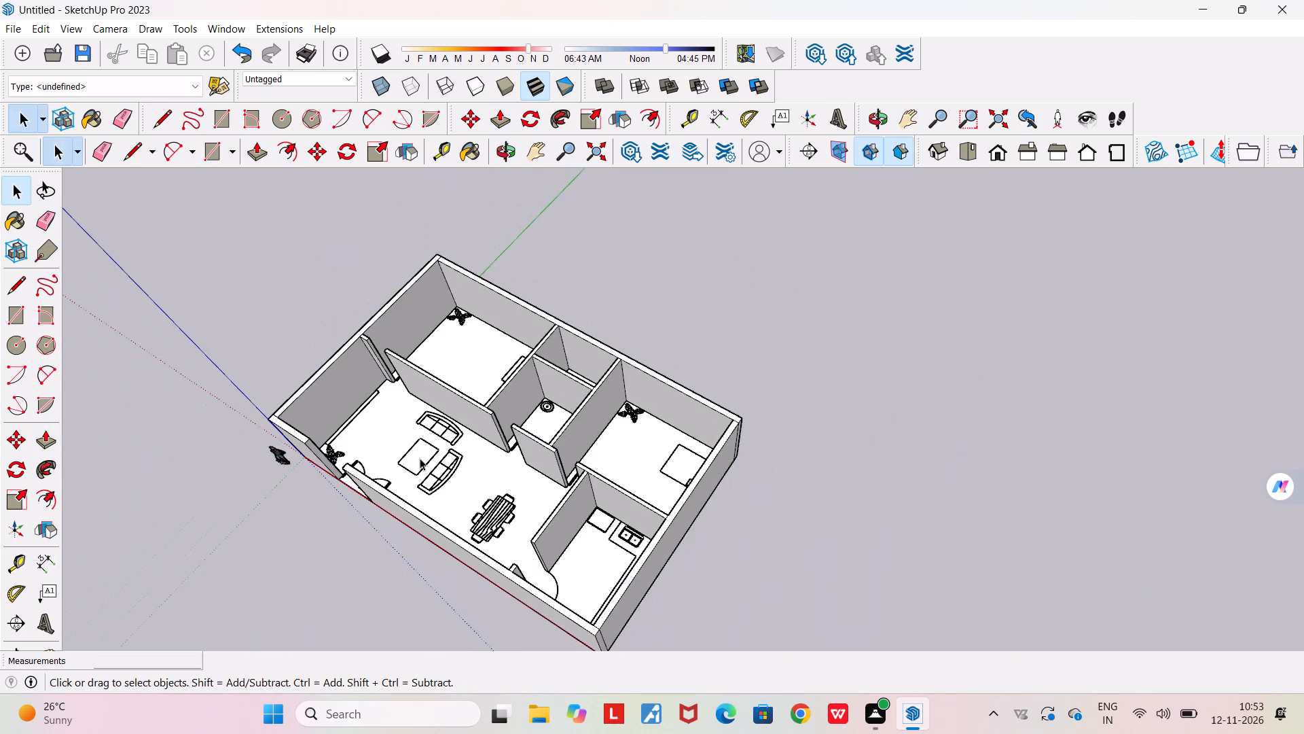
middle_drag(420, 458, 562, 438)
scroll(562, 438, down, 7)
middle_drag(526, 530, 589, 274)
scroll(589, 274, down, 3)
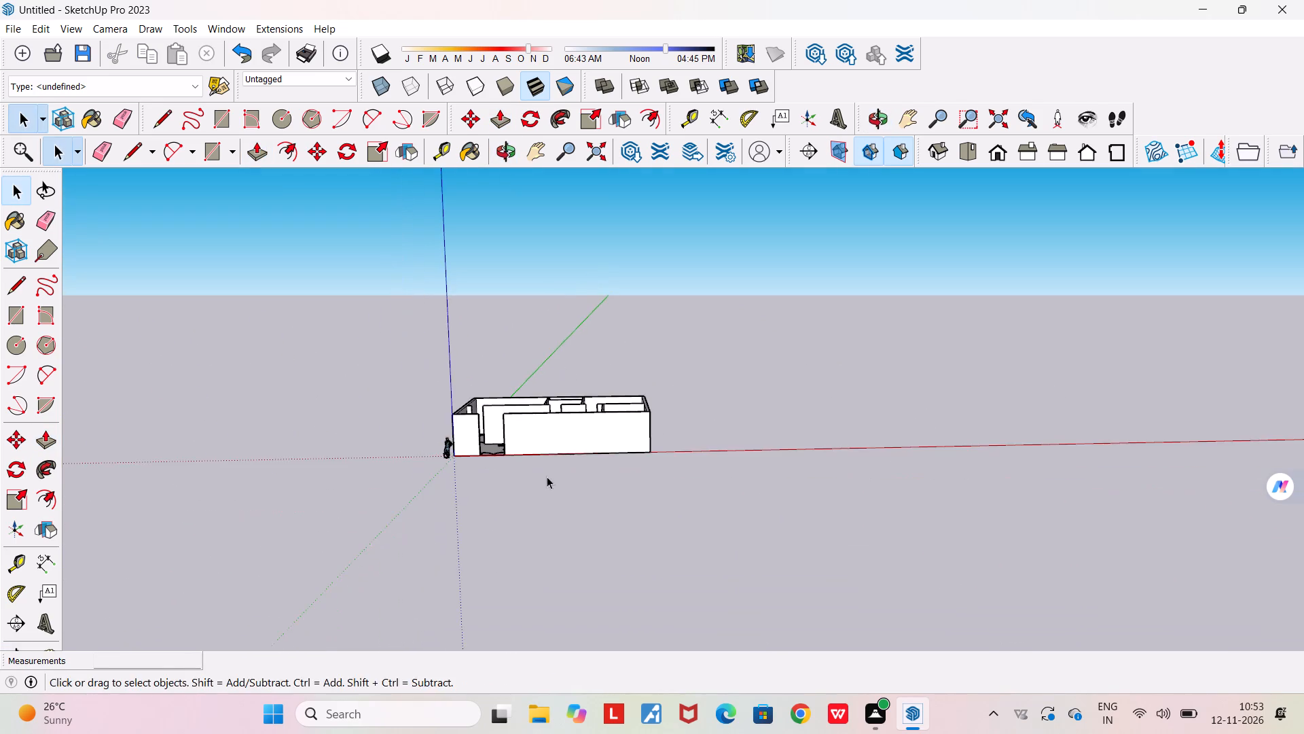
middle_drag(551, 479, 643, 538)
scroll(644, 538, down, 3)
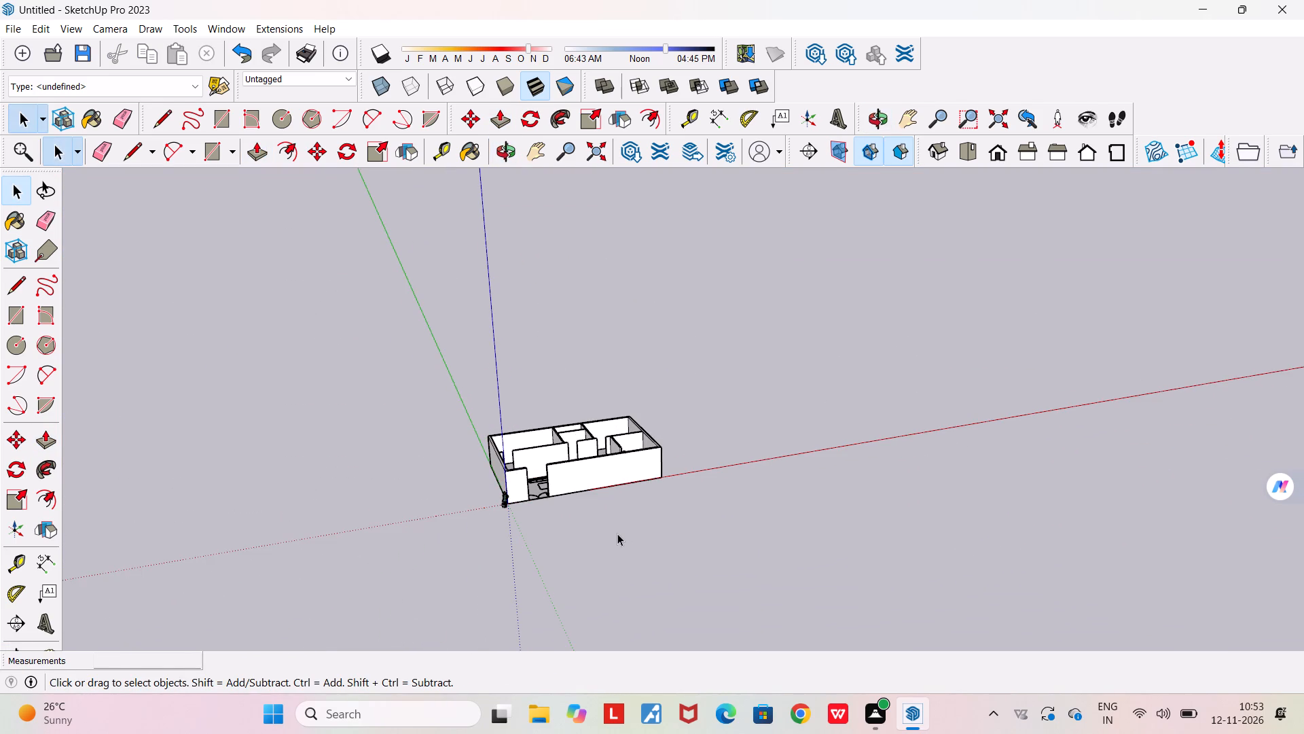
middle_drag(617, 534, 595, 713)
middle_drag(550, 484, 519, 587)
scroll(524, 426, up, 10)
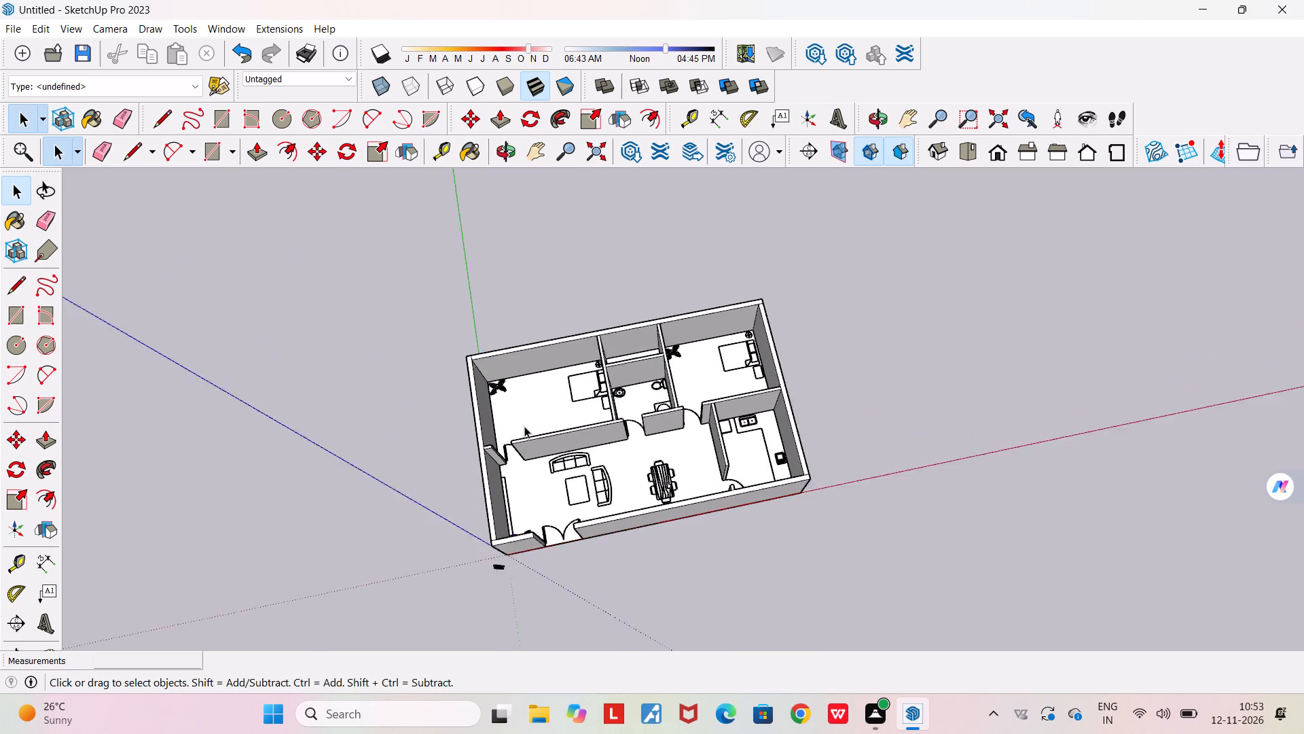
Erase the seam line on the wall tops where the short stub beside the bedroom door meets the green-axis exterior wall.
scroll(490, 485, up, 7)
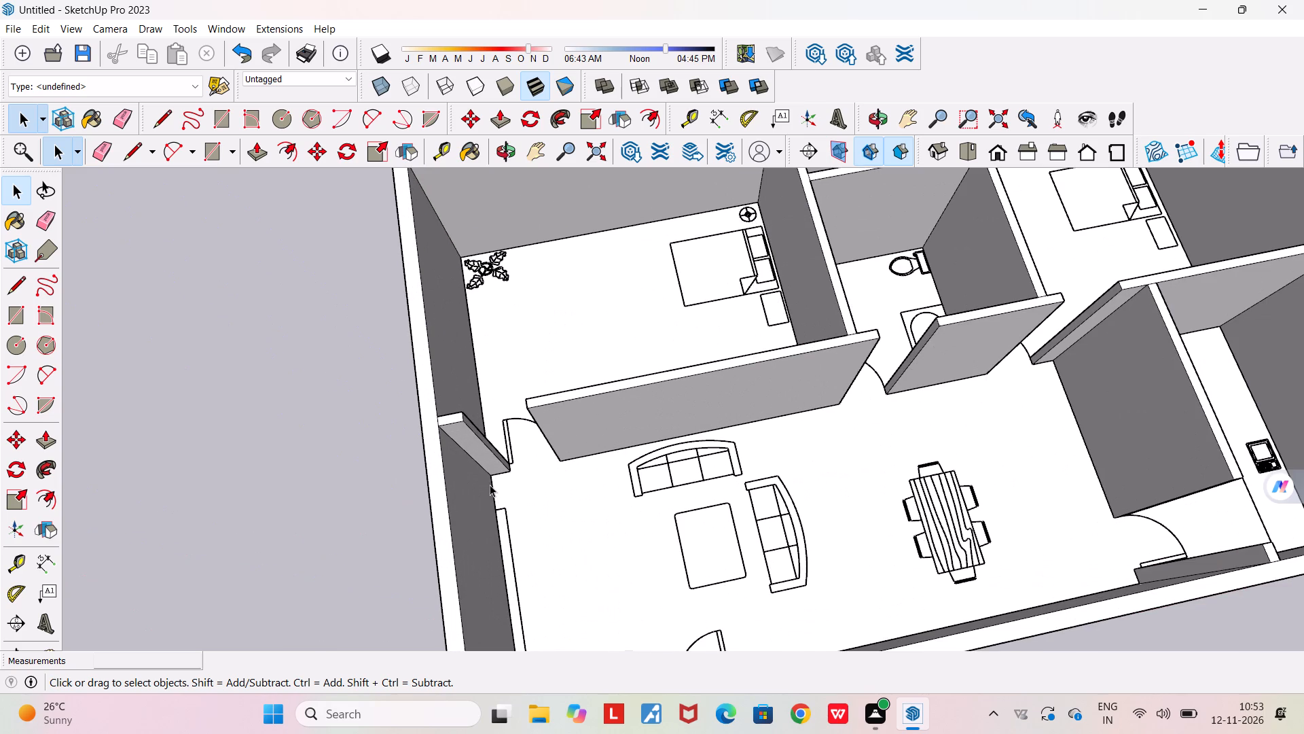
key(e)
scroll(490, 485, up, 6)
scroll(380, 354, up, 9)
drag(370, 349, 391, 351)
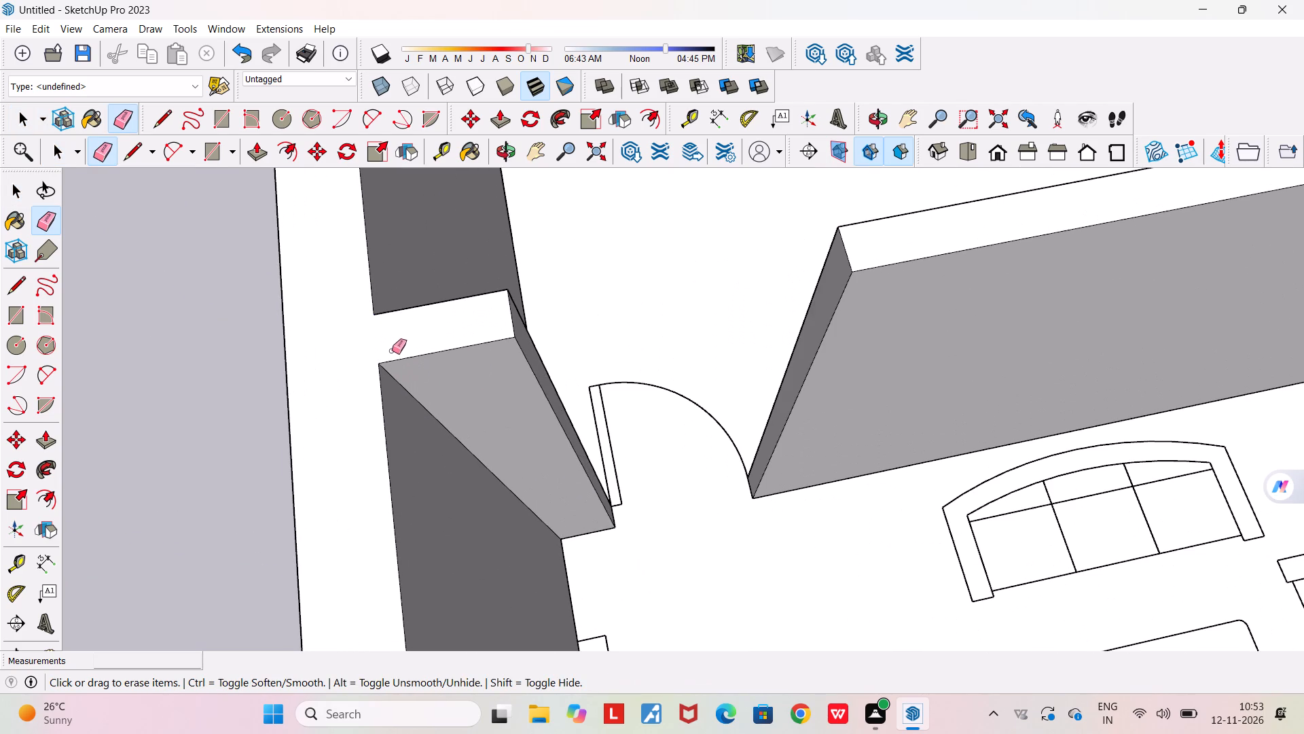
Erase the seam line on the wall tops where the bedroom-bathroom partition meets the wall between the bedroom and living room.
scroll(392, 351, down, 20)
scroll(392, 351, down, 7)
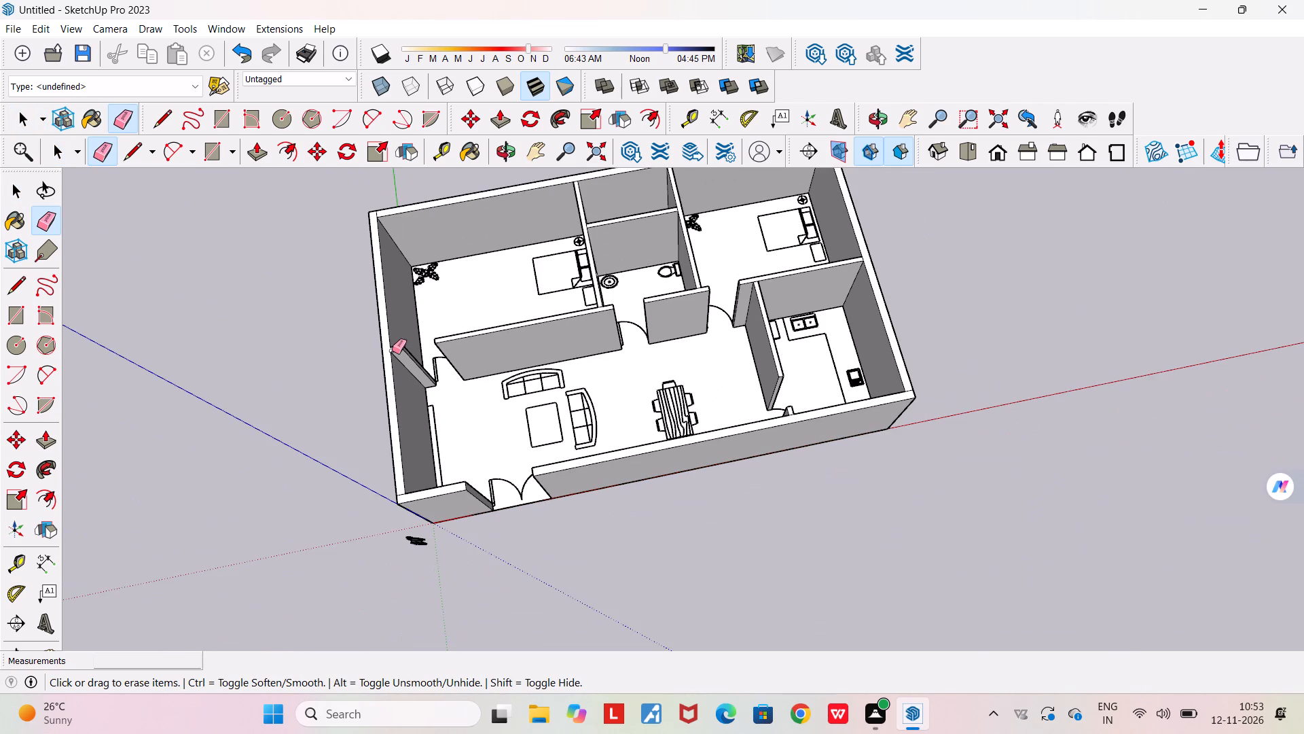
scroll(610, 340, up, 6)
scroll(593, 270, up, 16)
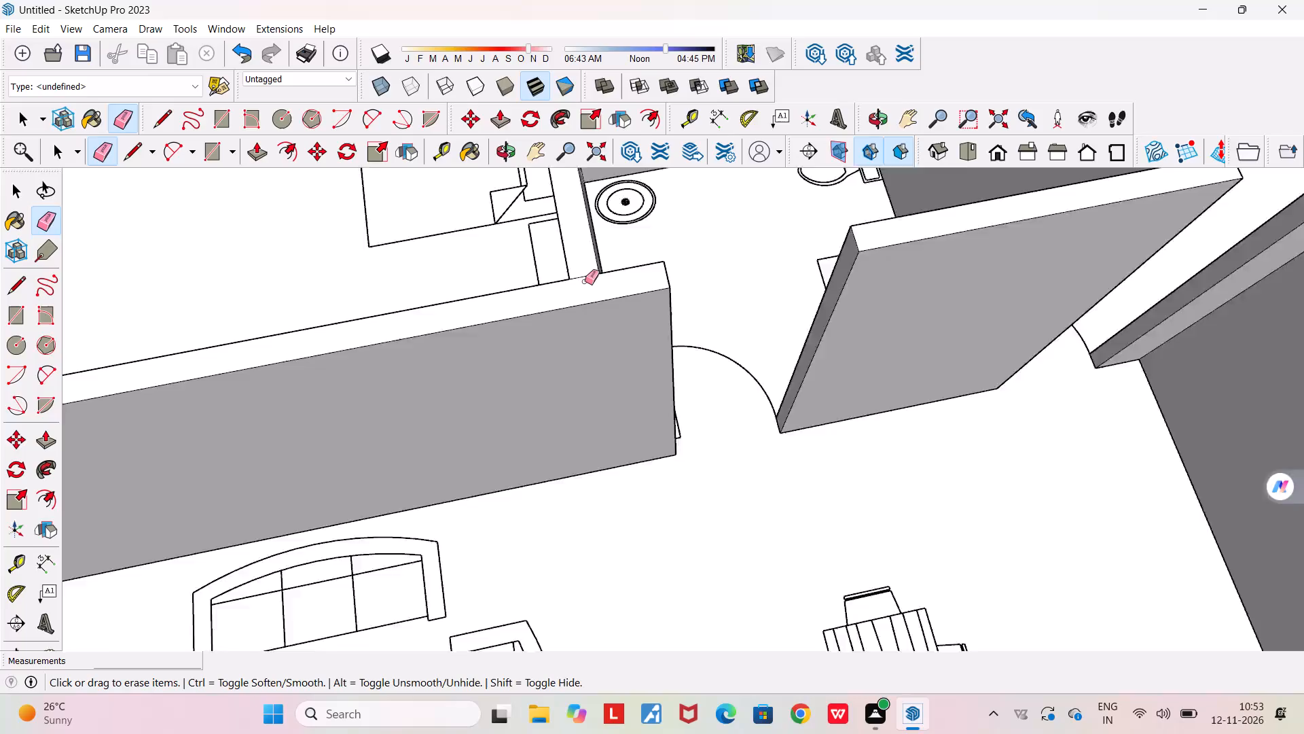
scroll(585, 281, up, 2)
drag(585, 281, 583, 266)
scroll(582, 262, down, 20)
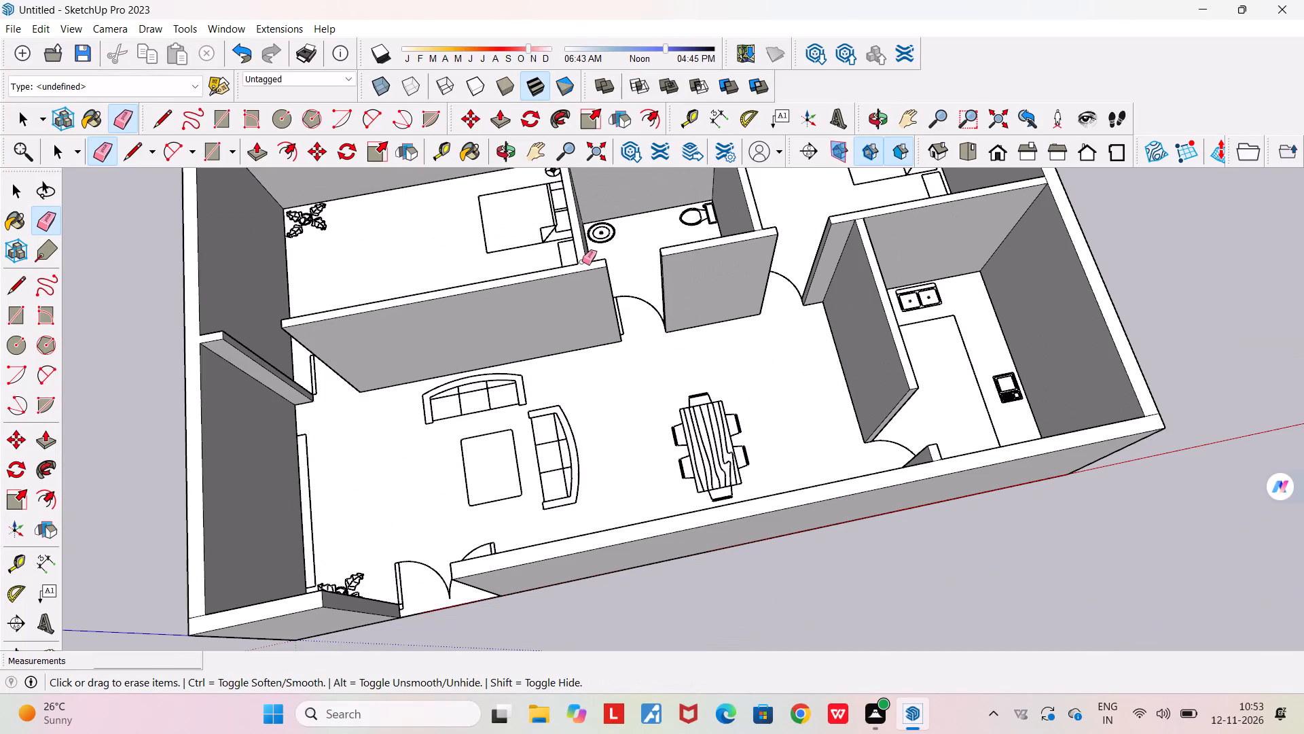
Erase the seam line on the wall tops where the bathroom's front wall meets the partition beside the second bedroom.
scroll(757, 222, up, 18)
drag(764, 228, 769, 249)
scroll(769, 250, down, 16)
Erase the wall-top seam lines where the kitchen-bedroom wall meets the kitchen-living partition and the exterior side wall.
scroll(919, 232, up, 13)
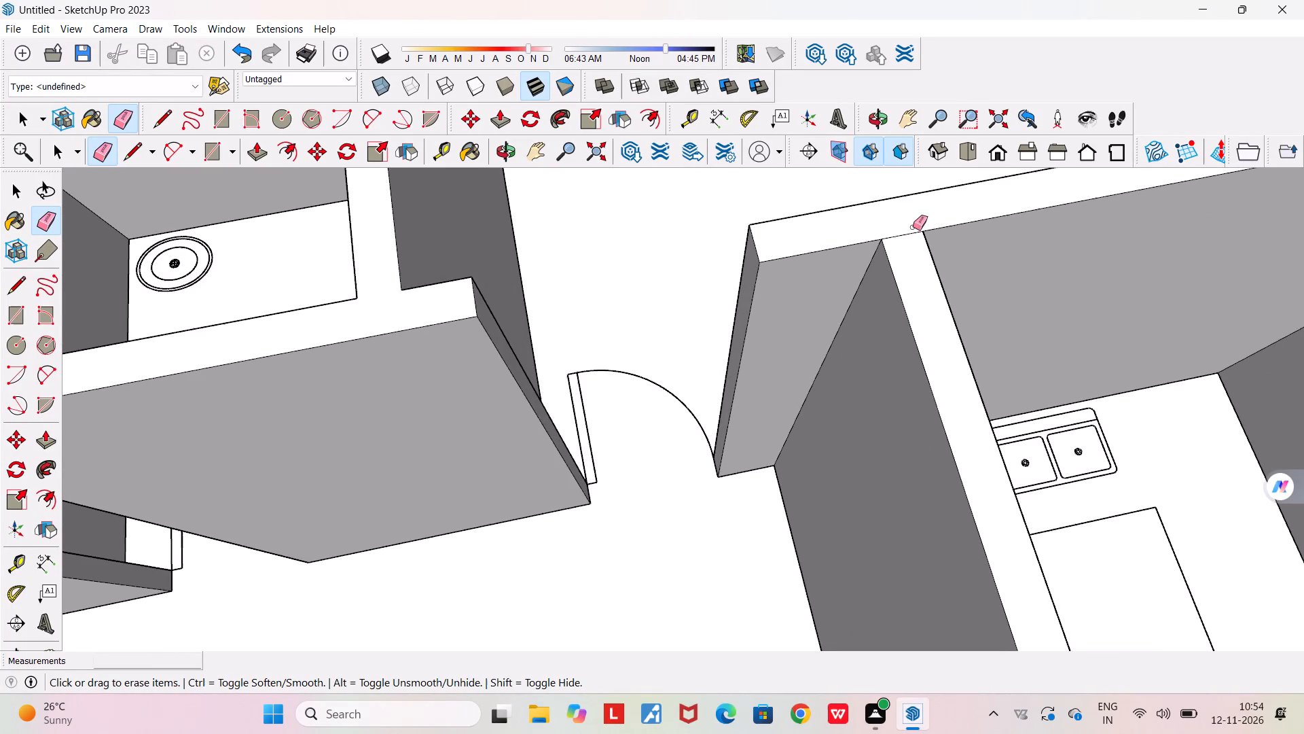
drag(904, 228, 902, 238)
scroll(904, 247, down, 20)
scroll(904, 247, down, 1)
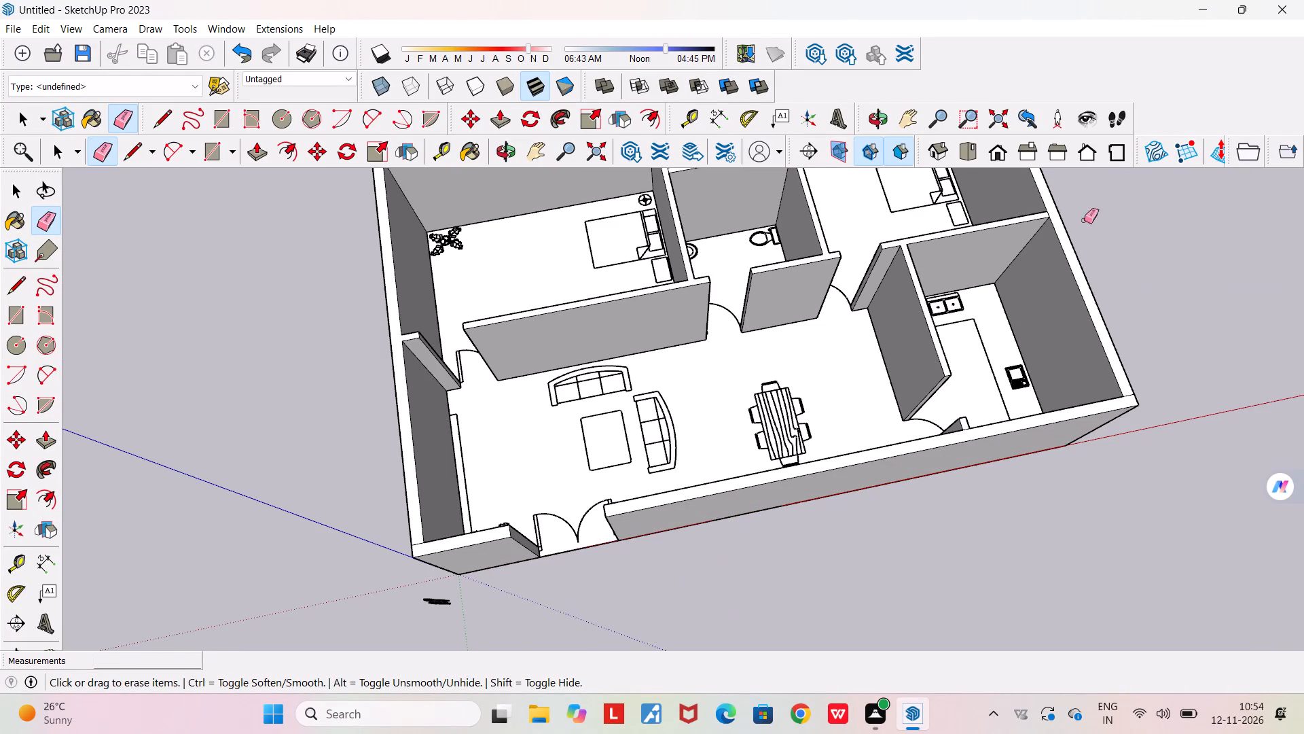
scroll(1046, 208, up, 20)
scroll(1046, 208, up, 4)
drag(1031, 224, 1017, 227)
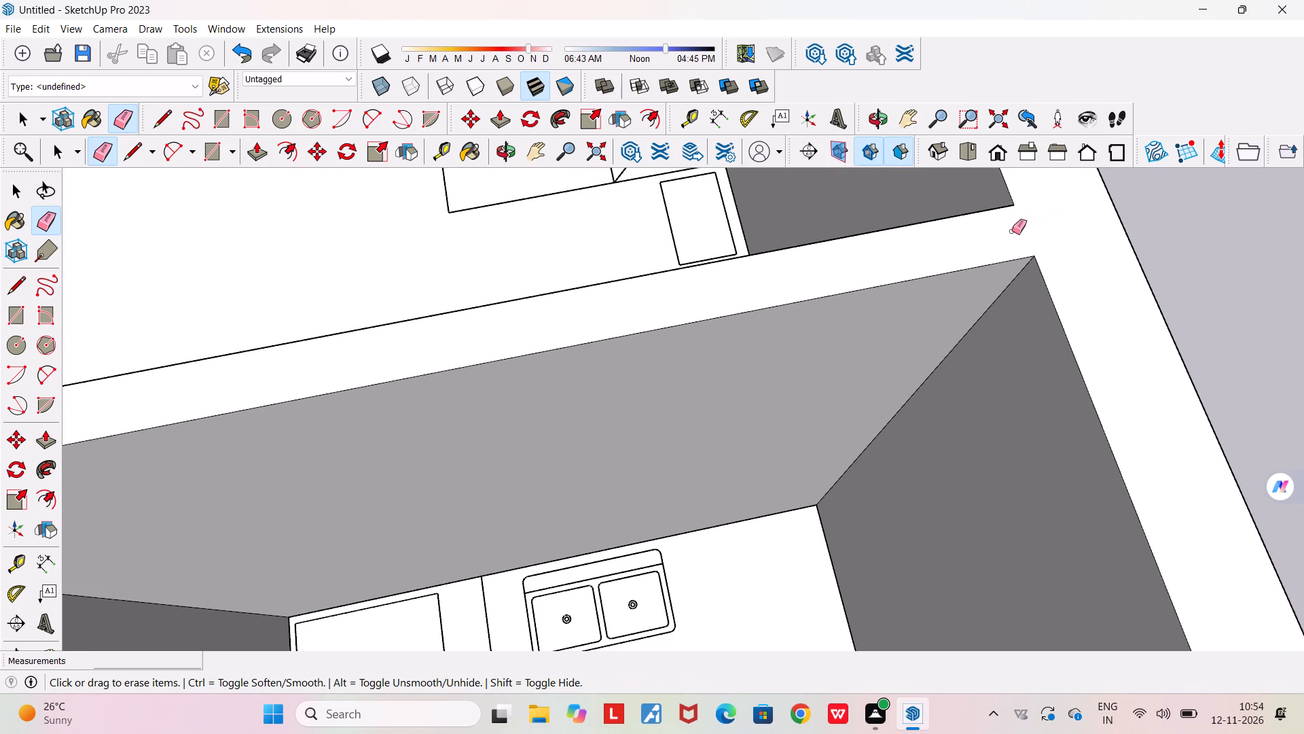
Erase the seam line on the wall tops at the kitchen's outer corner with the red-axis front wall.
scroll(1012, 231, down, 20)
scroll(1012, 231, down, 2)
scroll(1117, 515, up, 9)
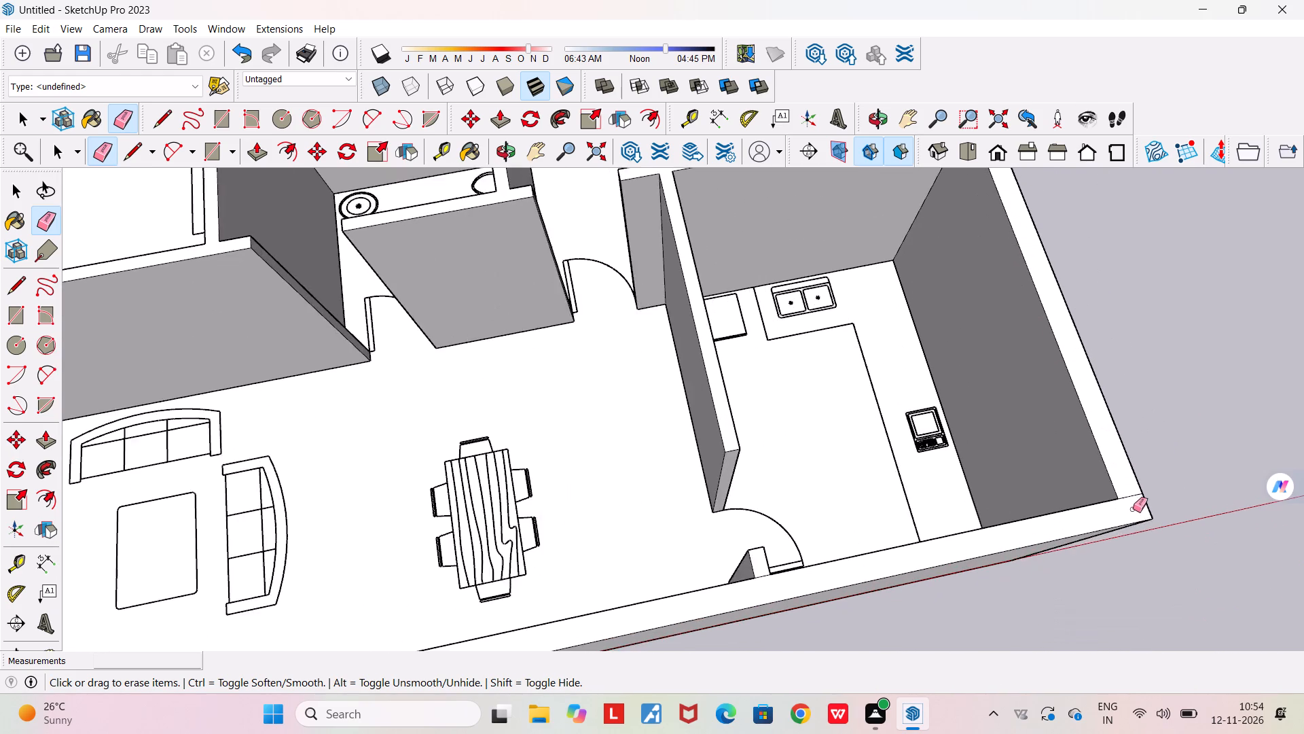
scroll(1133, 509, up, 3)
drag(1129, 500, 1118, 462)
scroll(1118, 462, down, 20)
scroll(1118, 462, down, 3)
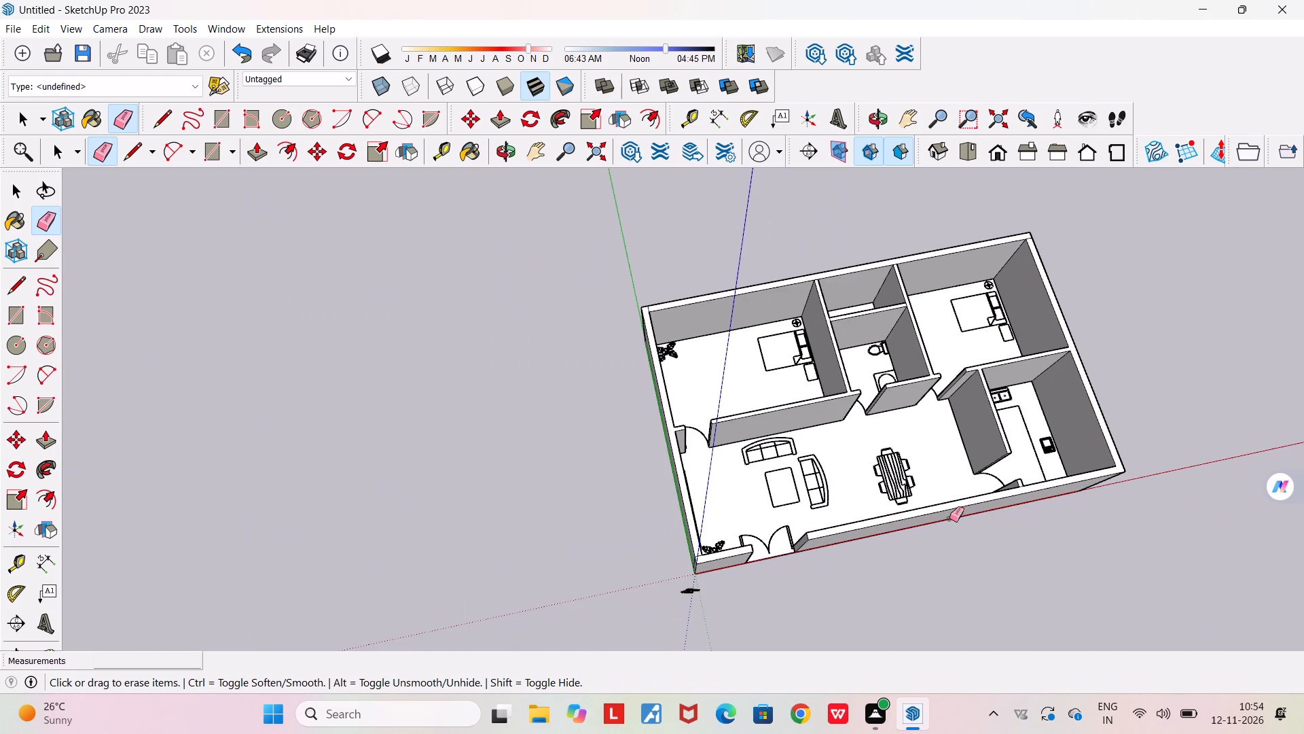
Erase the seam lines on the wall tops at both end corners of the green-axis exterior wall.
scroll(709, 549, up, 20)
scroll(709, 549, up, 1)
drag(711, 566, 704, 514)
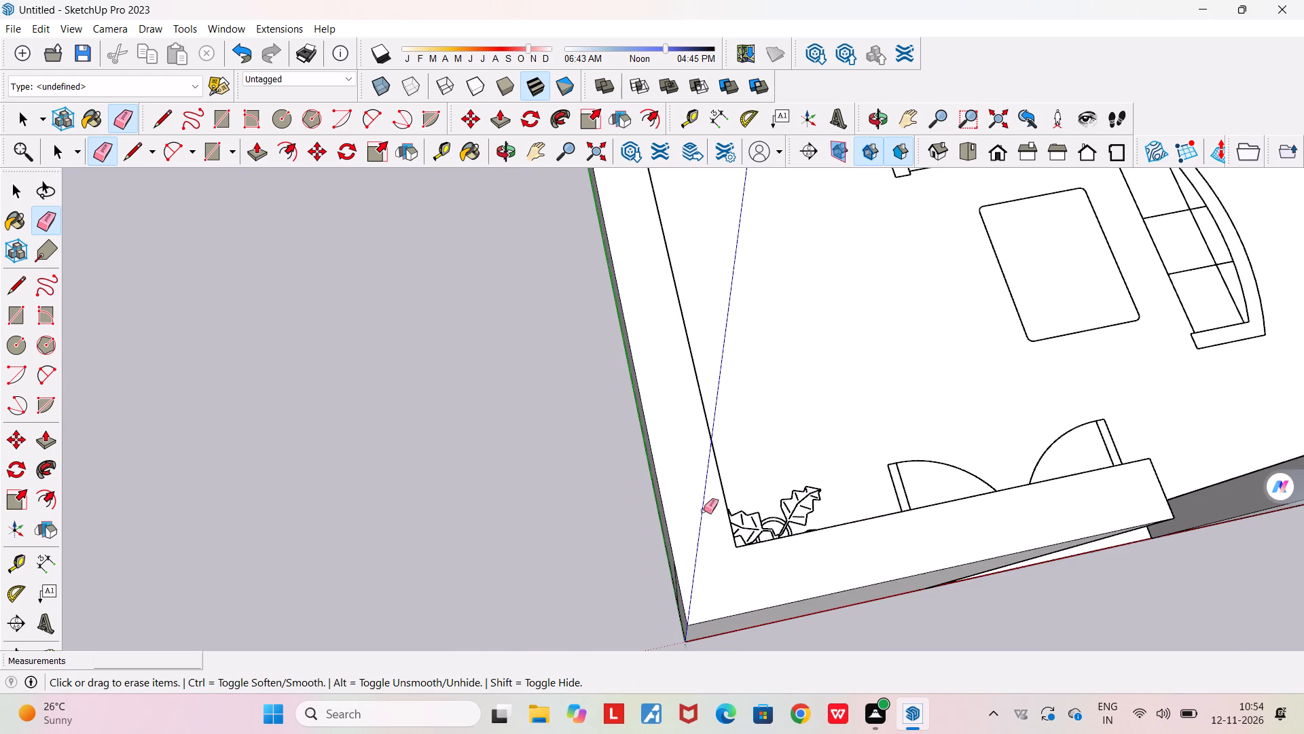
scroll(704, 510, down, 20)
scroll(704, 510, down, 4)
scroll(672, 300, up, 7)
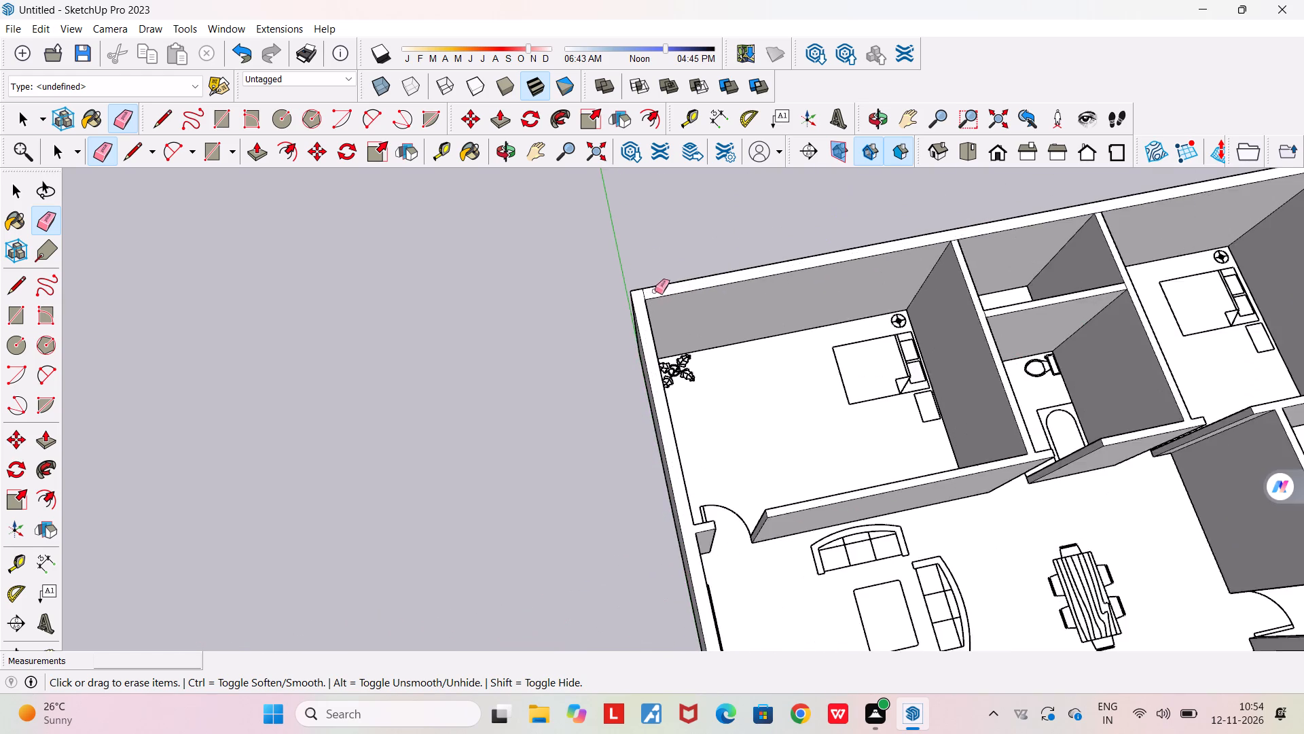
scroll(655, 291, up, 13)
drag(642, 294, 631, 293)
scroll(630, 294, down, 14)
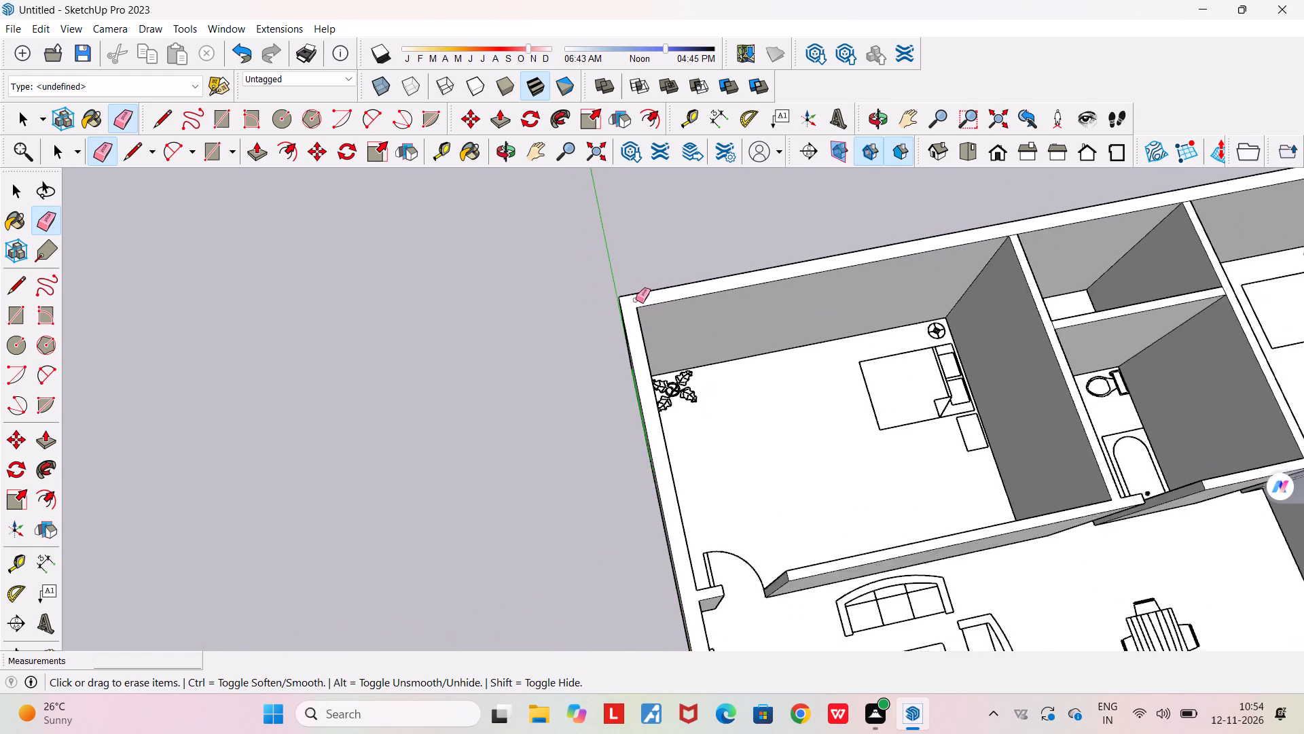
Erase the wall-top seam line where the bathroom's rear cross wall meets the first bedroom's partition.
scroll(636, 300, down, 2)
scroll(913, 270, up, 6)
scroll(925, 395, up, 5)
scroll(943, 313, up, 7)
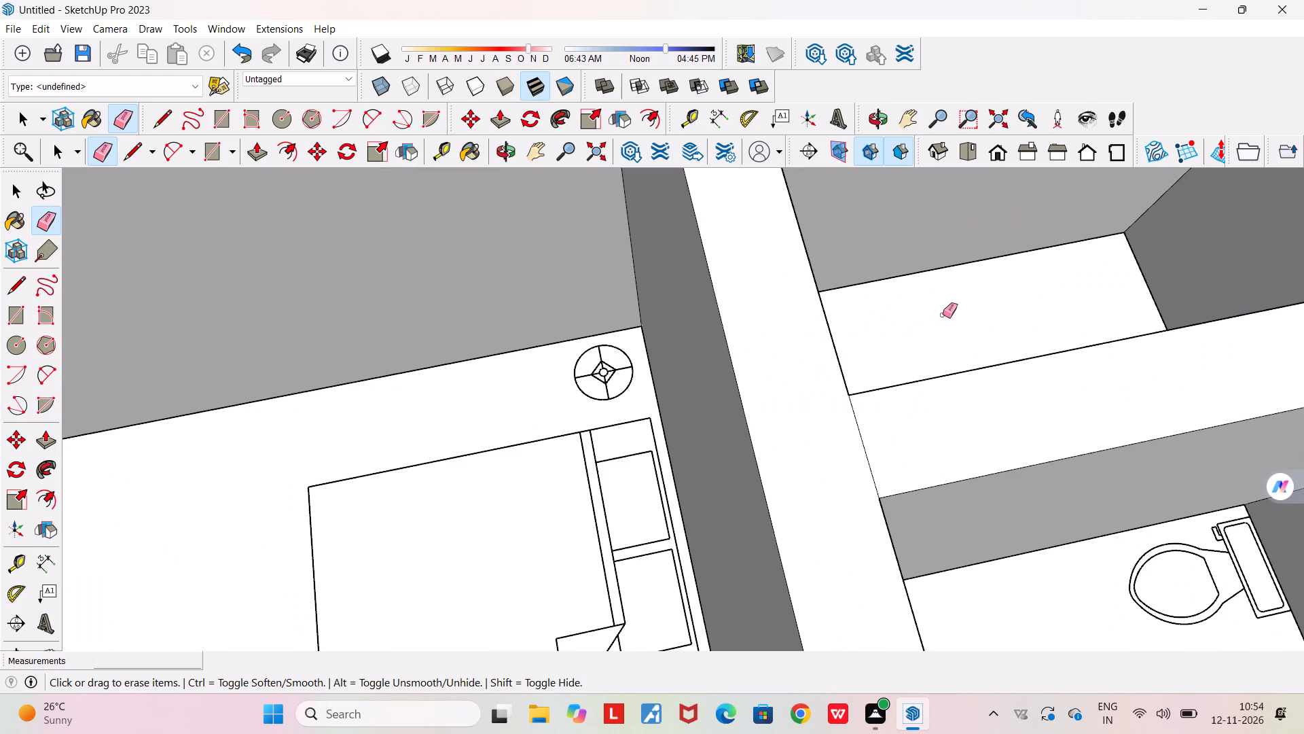
drag(863, 418, 829, 428)
scroll(832, 431, down, 20)
scroll(832, 431, down, 1)
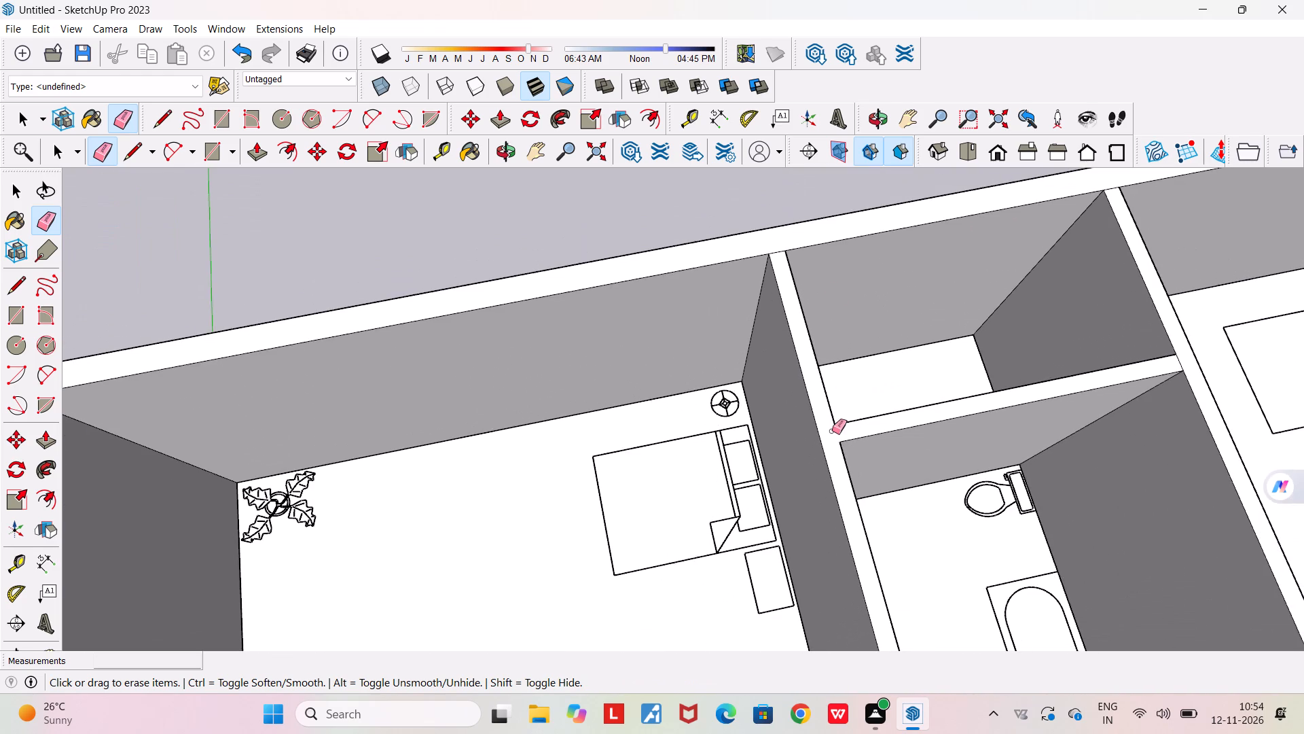
Erase the wall-top seam lines where the two partitions flanking the bathroom meet the rear exterior wall.
scroll(786, 237, up, 12)
drag(771, 273, 769, 248)
scroll(768, 245, up, 1)
scroll(768, 245, down, 9)
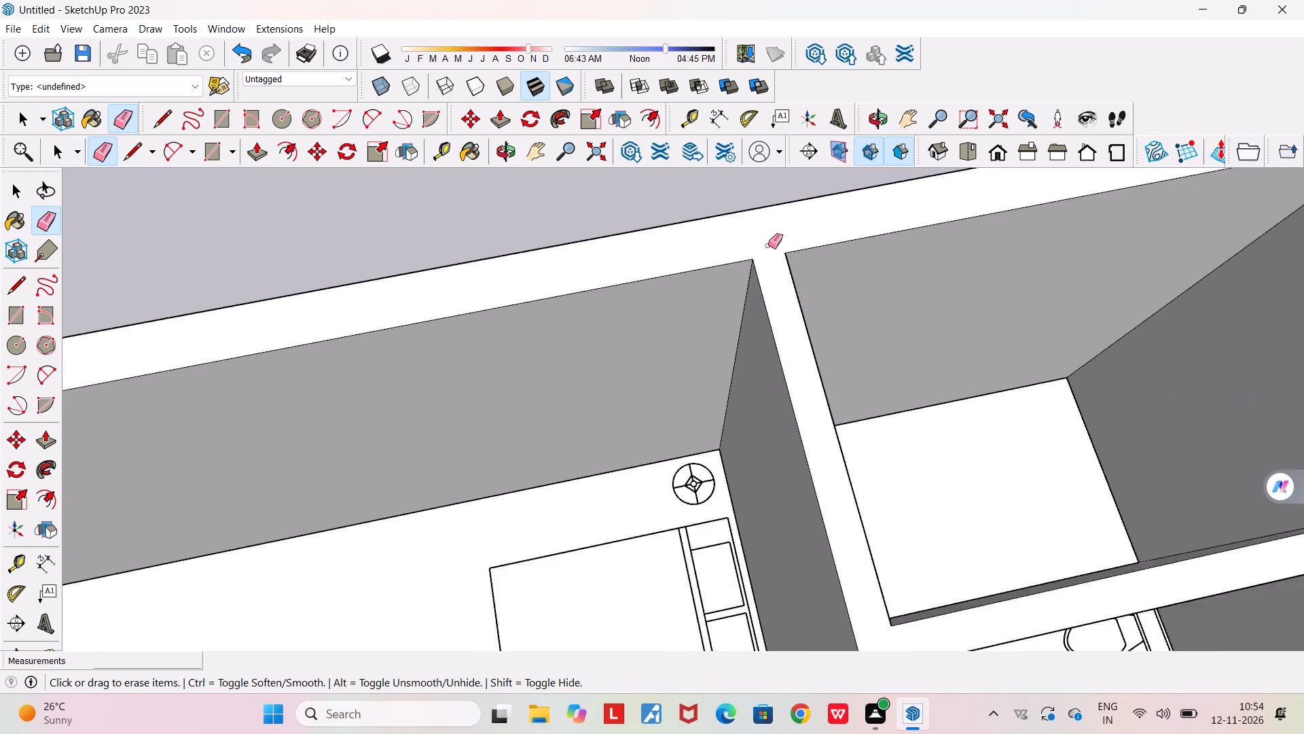
scroll(768, 245, down, 10)
scroll(996, 215, up, 15)
drag(961, 205, 956, 179)
scroll(956, 195, down, 12)
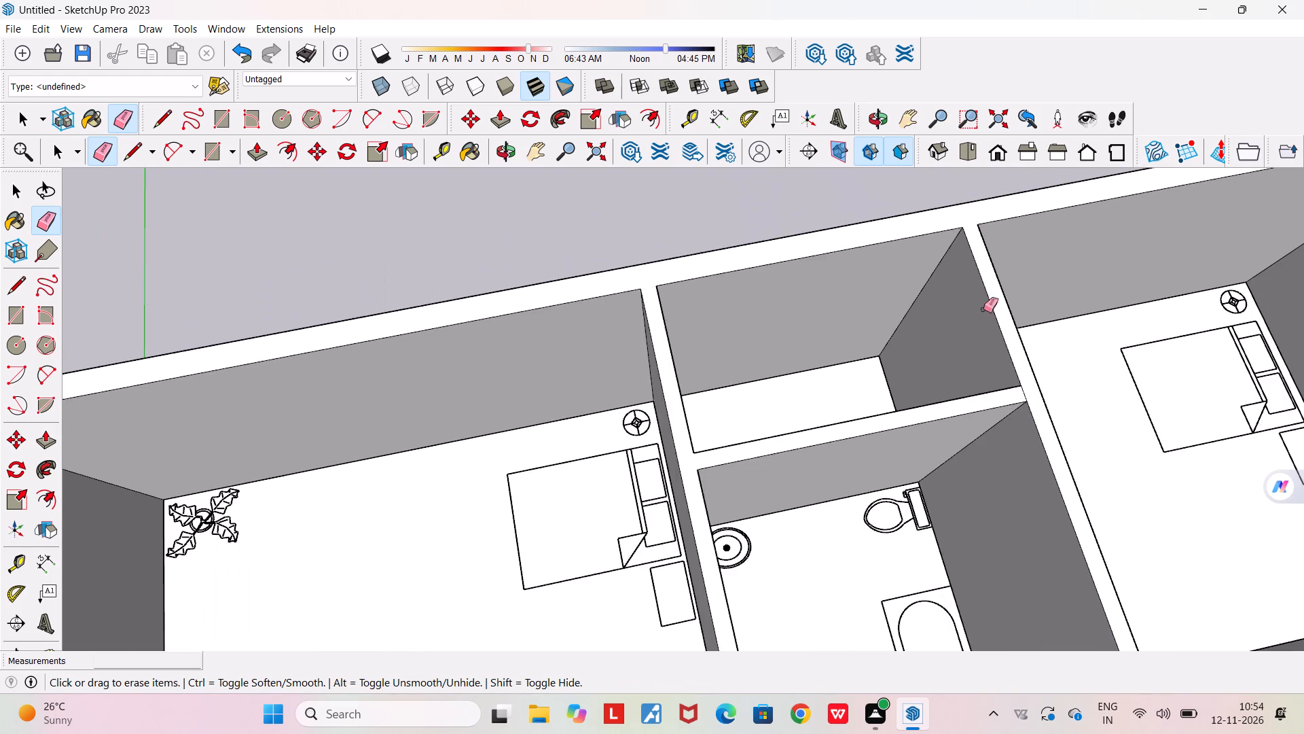
Erase the wall-top seam line where the bathroom's rear cross wall meets the second bedroom's partition.
scroll(1047, 463, up, 4)
scroll(1018, 361, up, 11)
drag(1012, 390, 996, 391)
scroll(995, 391, down, 3)
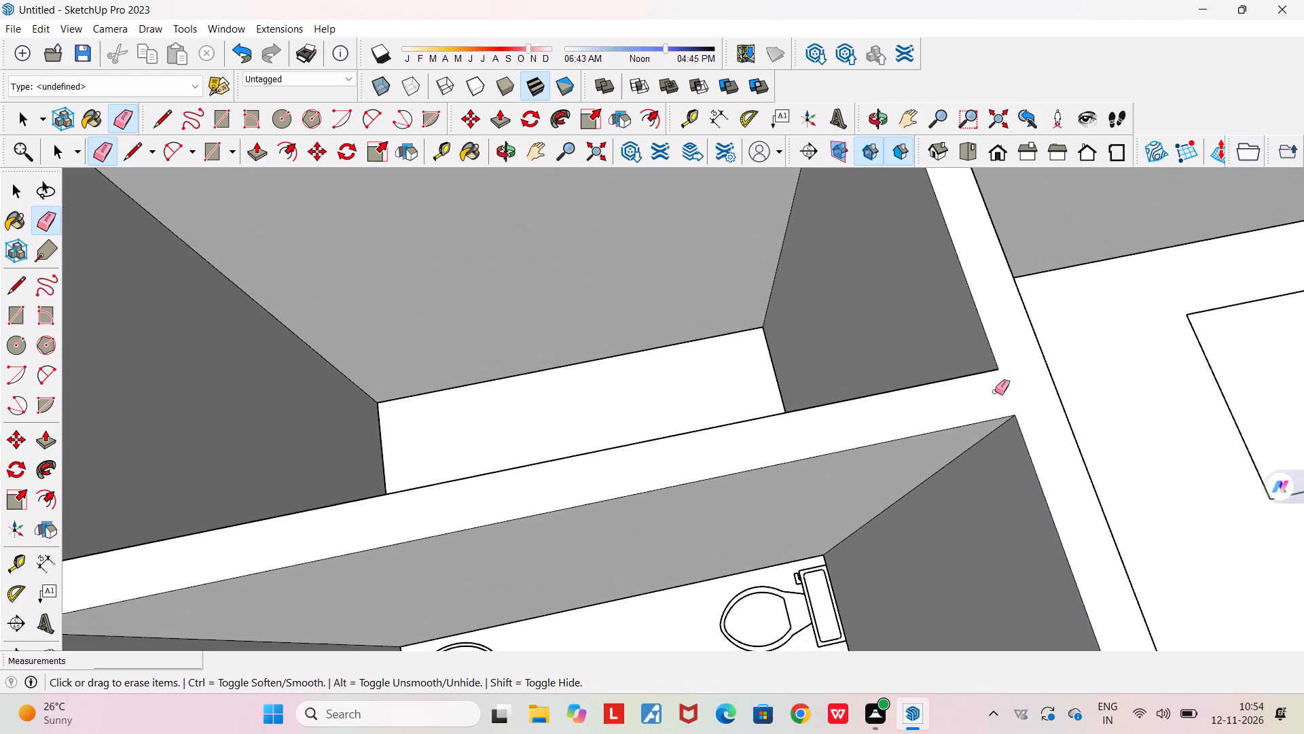
Erase the seam line on the wall tops at the second bedroom's outer rear corner.
scroll(995, 391, down, 20)
scroll(995, 391, down, 5)
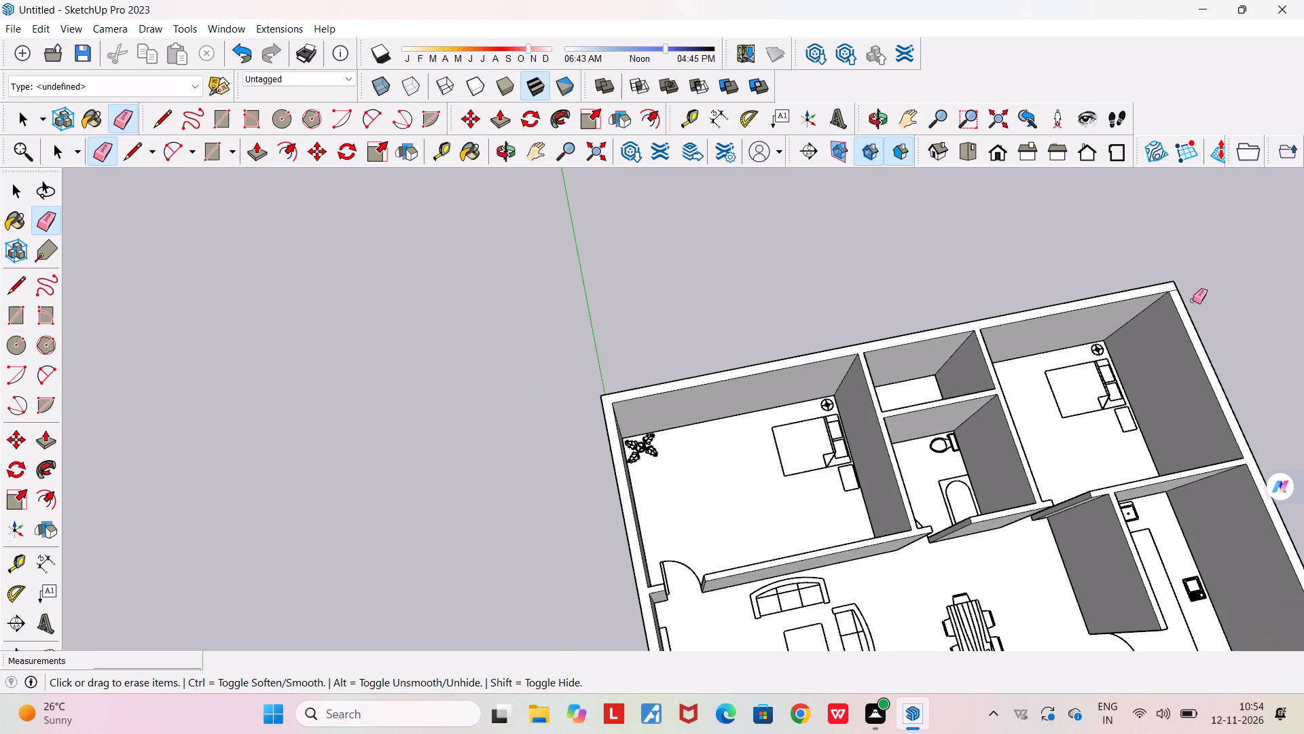
scroll(1177, 279, up, 20)
drag(1174, 266, 1174, 308)
scroll(1174, 312, down, 5)
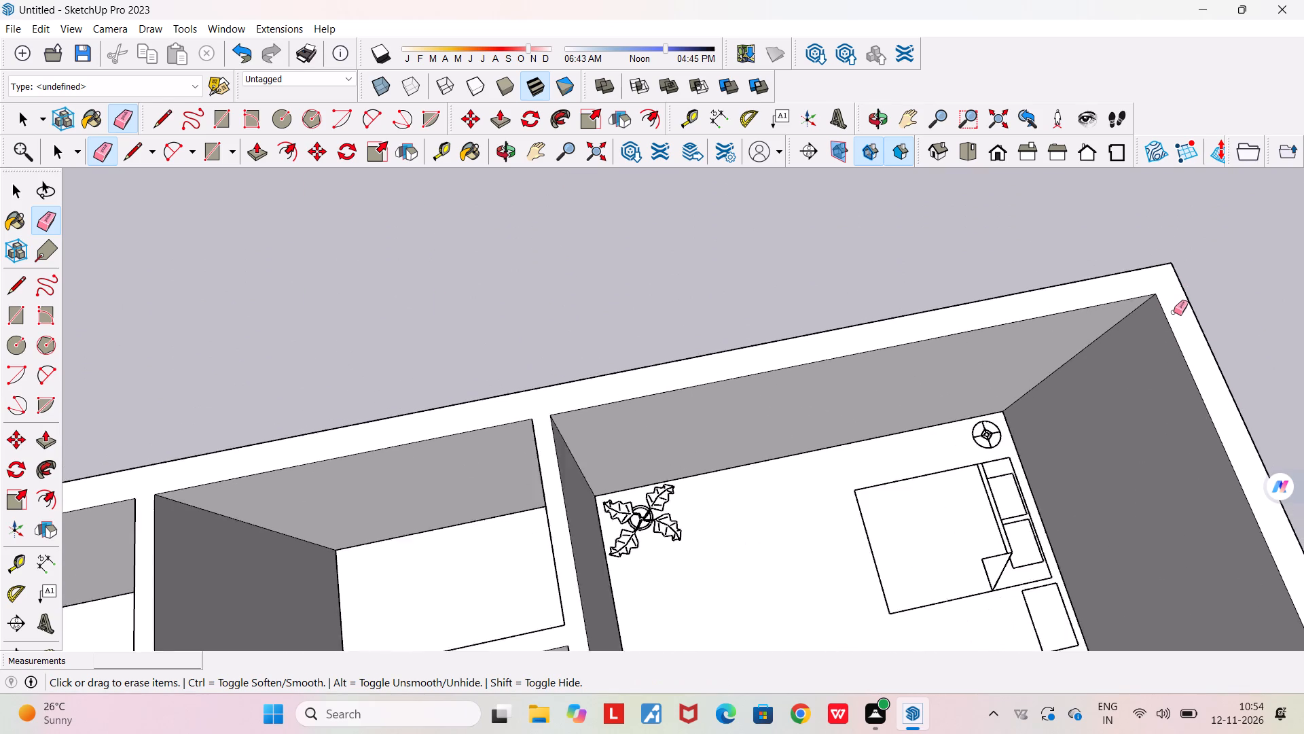
Erase the wall-top seam line where the short stub beside the kitchen door meets the red-axis front wall.
scroll(1174, 312, down, 17)
scroll(1195, 461, up, 7)
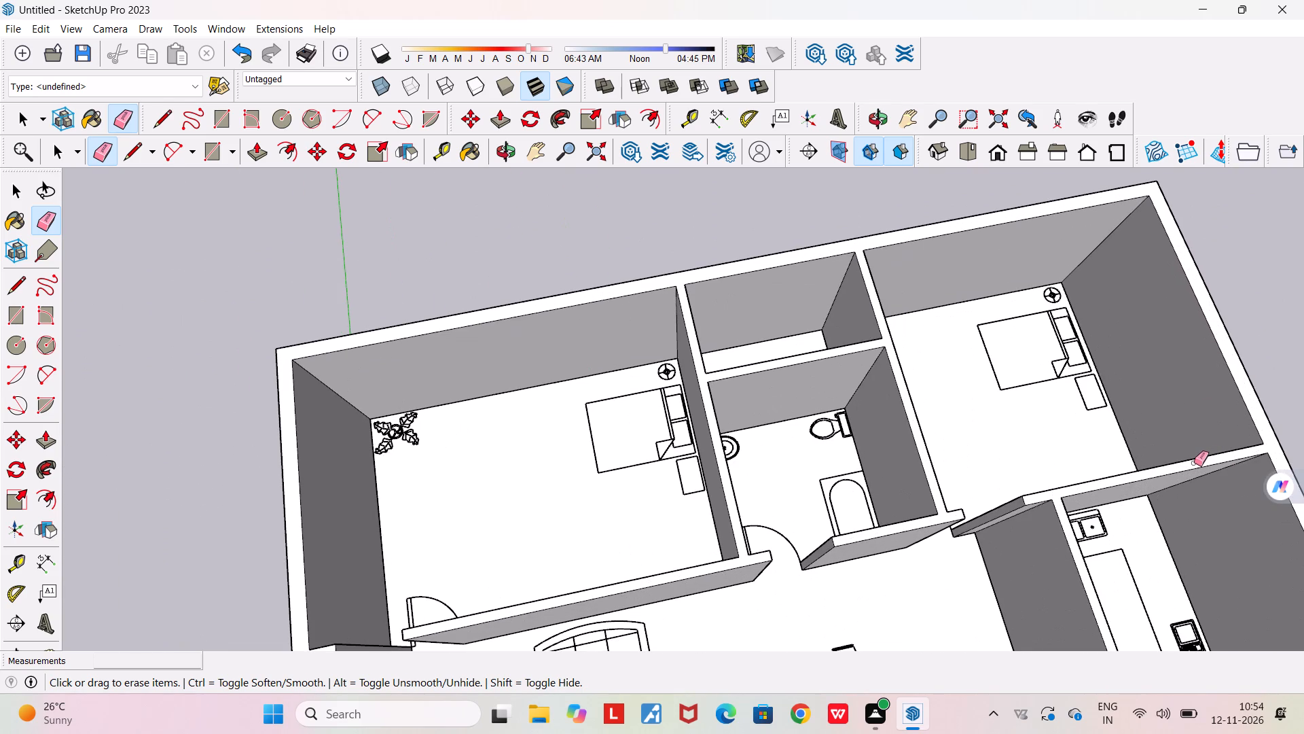
scroll(1194, 463, down, 10)
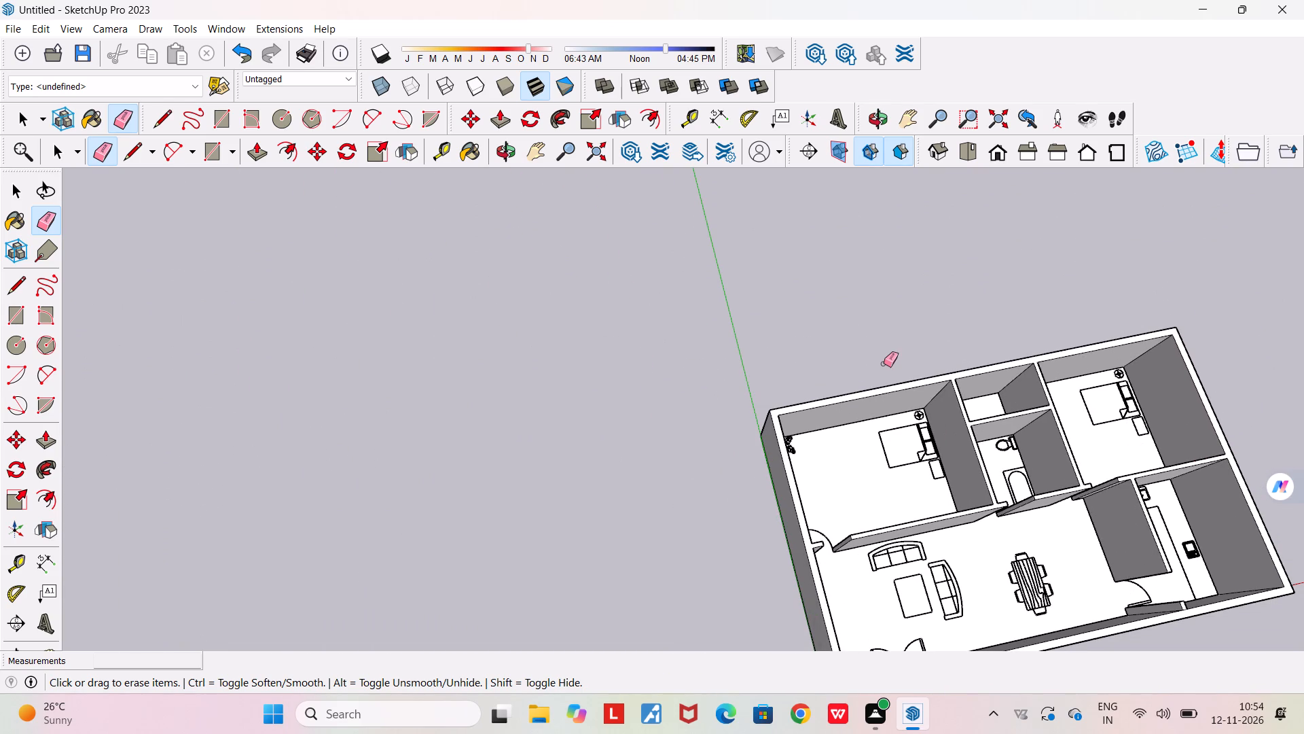
key(space)
key(space)
text(h)
drag(888, 431, 435, 254)
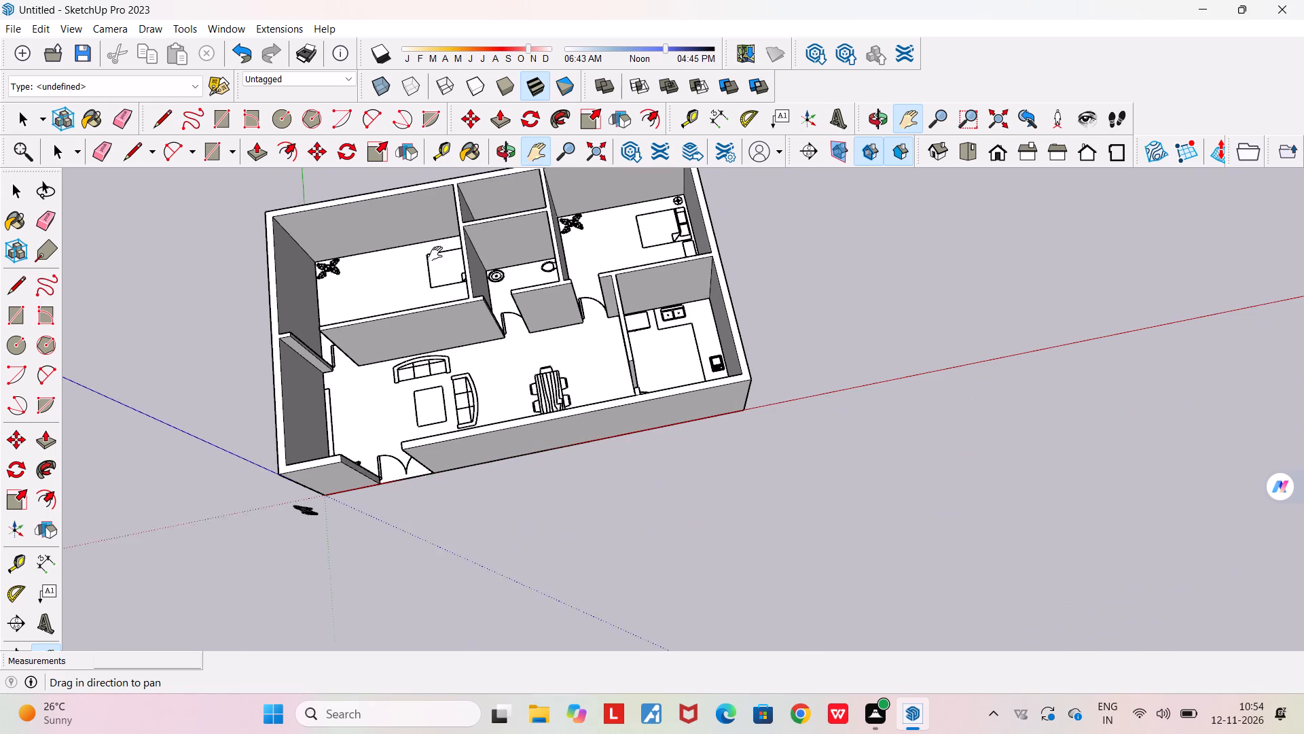
drag(435, 254, 435, 253)
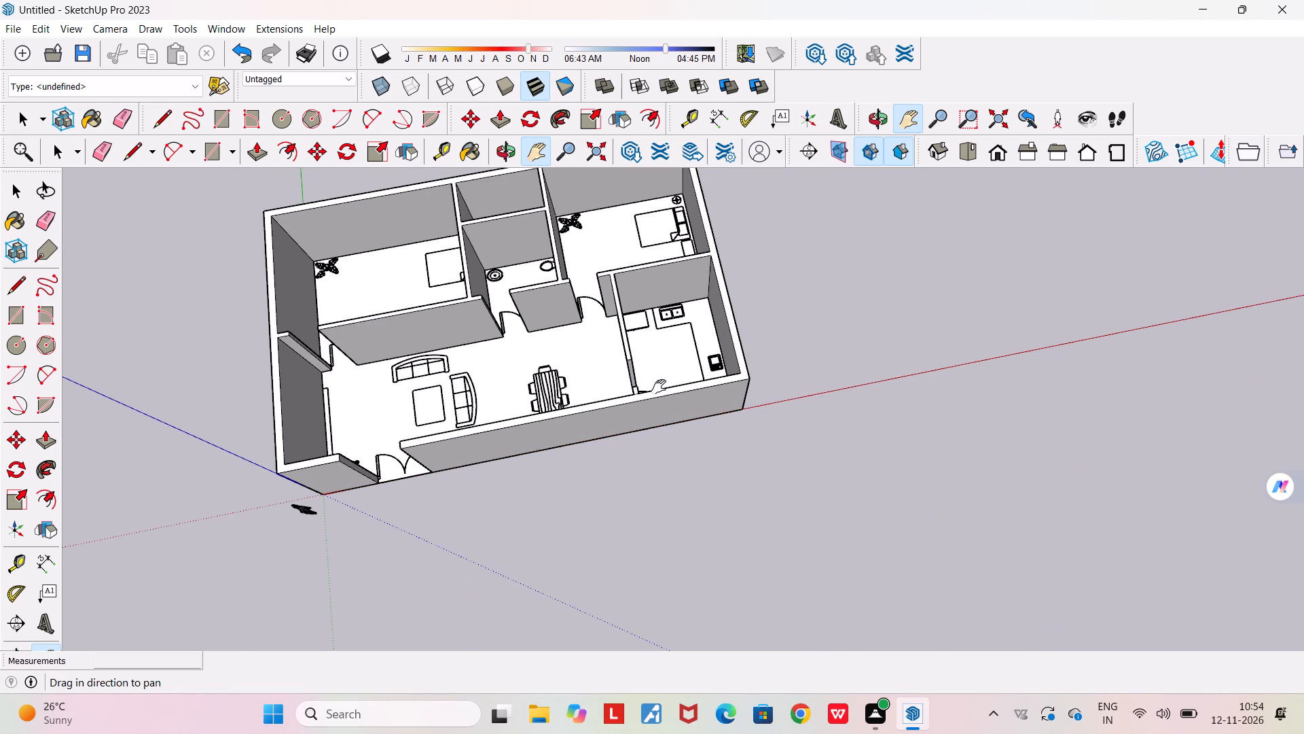
scroll(628, 390, up, 13)
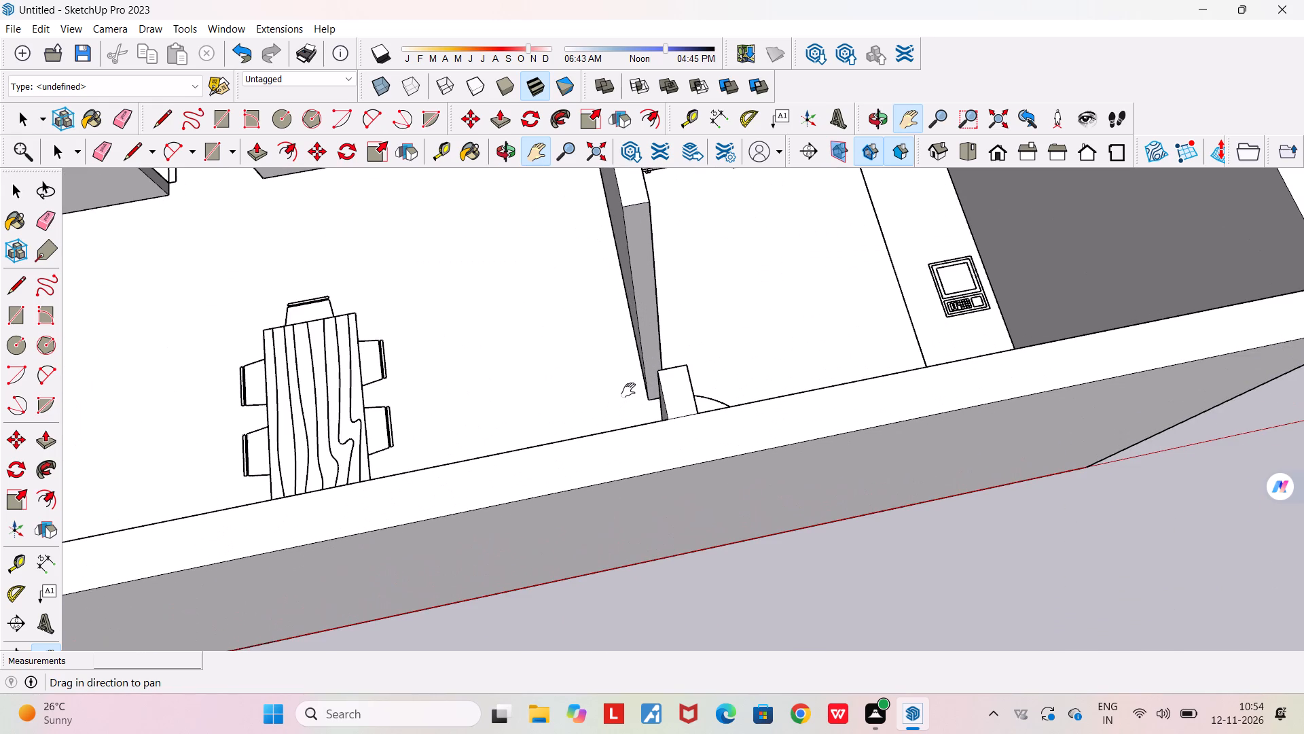
key(e)
scroll(642, 405, up, 4)
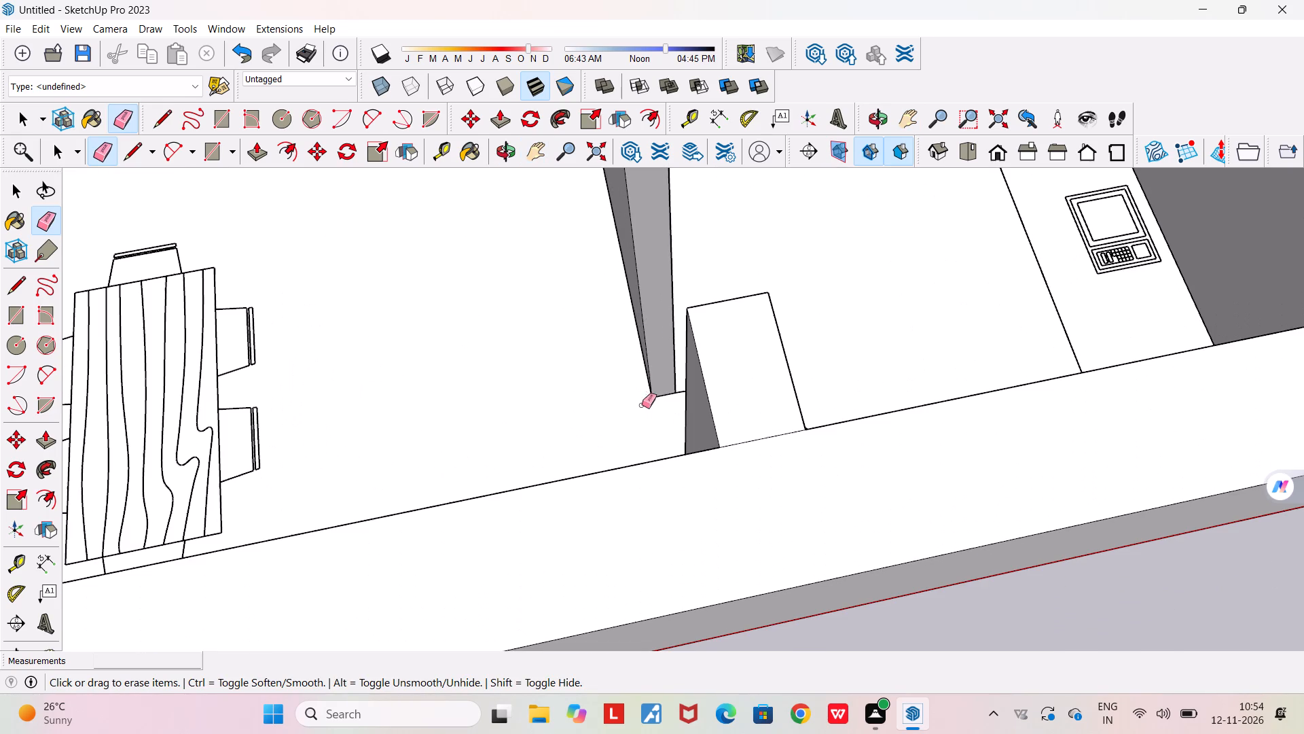
drag(738, 416, 760, 490)
scroll(760, 491, down, 17)
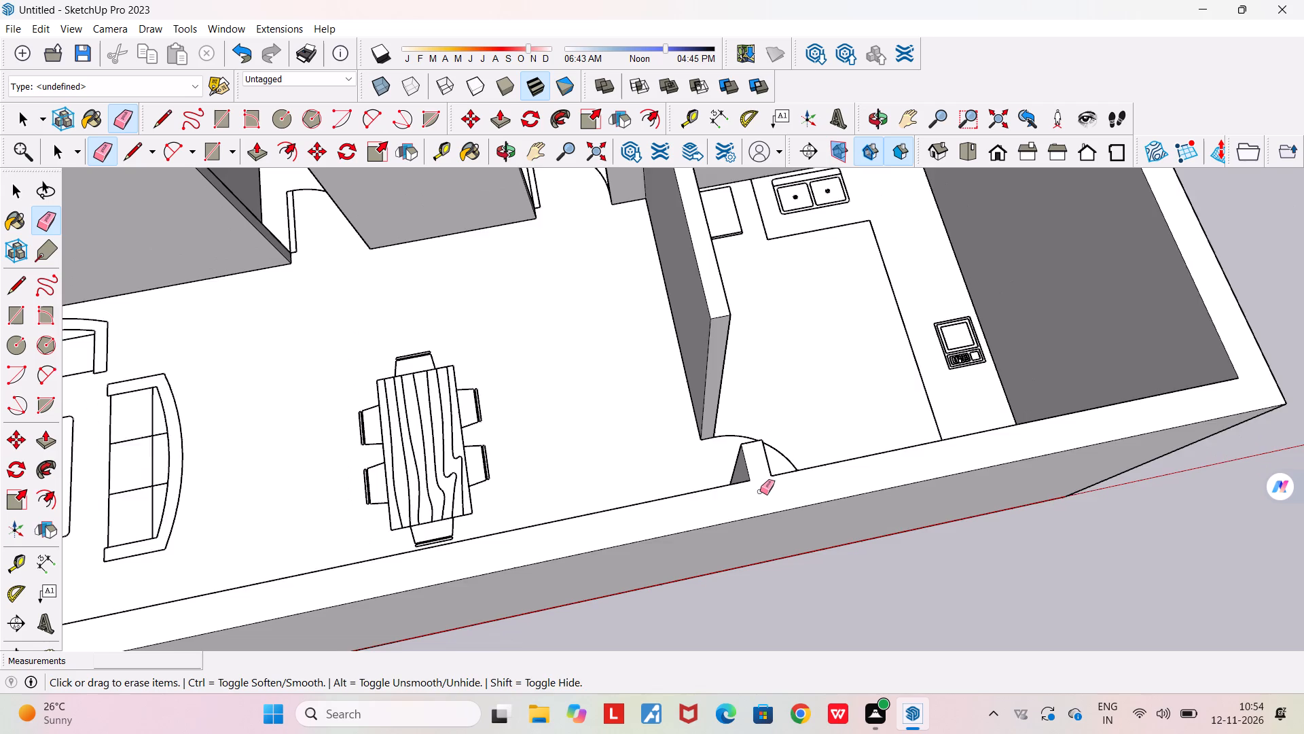
Erase the vertical seam line on the outer face of the green-axis exterior wall near the origin corner.
middle_drag(759, 569, 790, 366)
scroll(789, 366, down, 11)
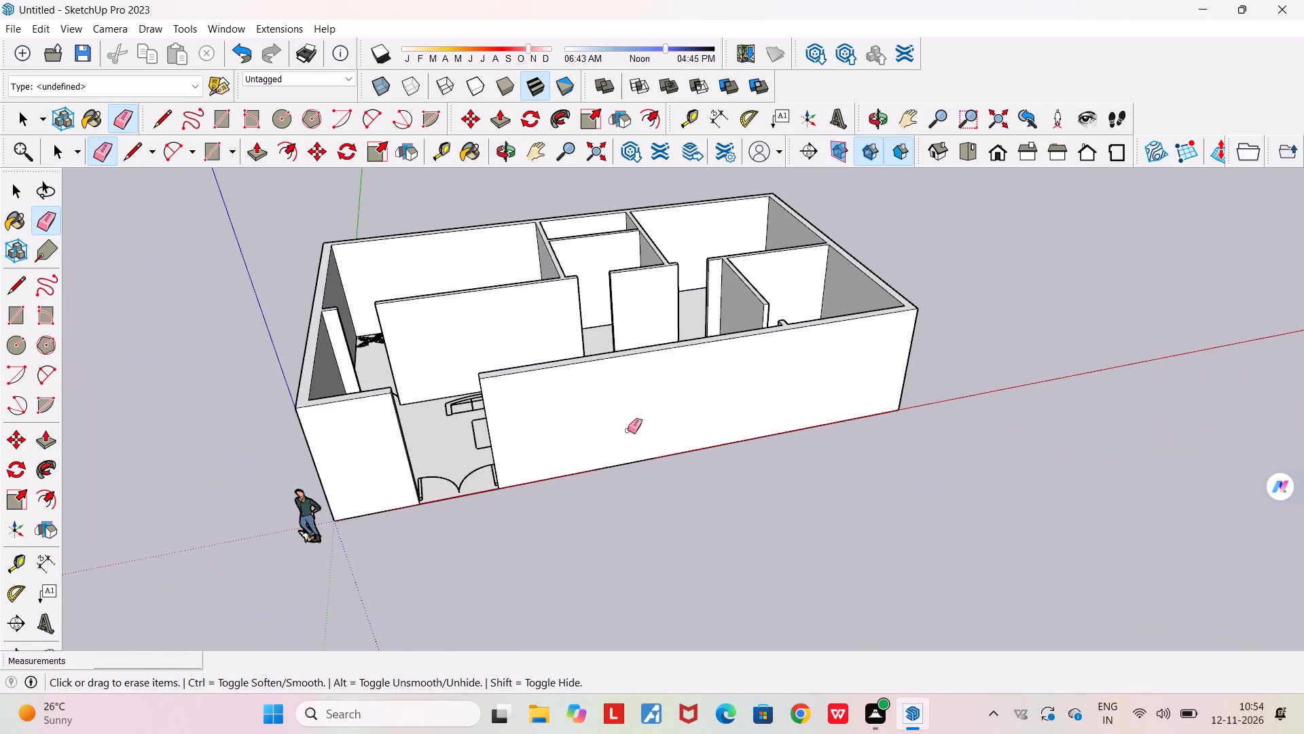
middle_drag(564, 441, 992, 368)
scroll(845, 487, up, 6)
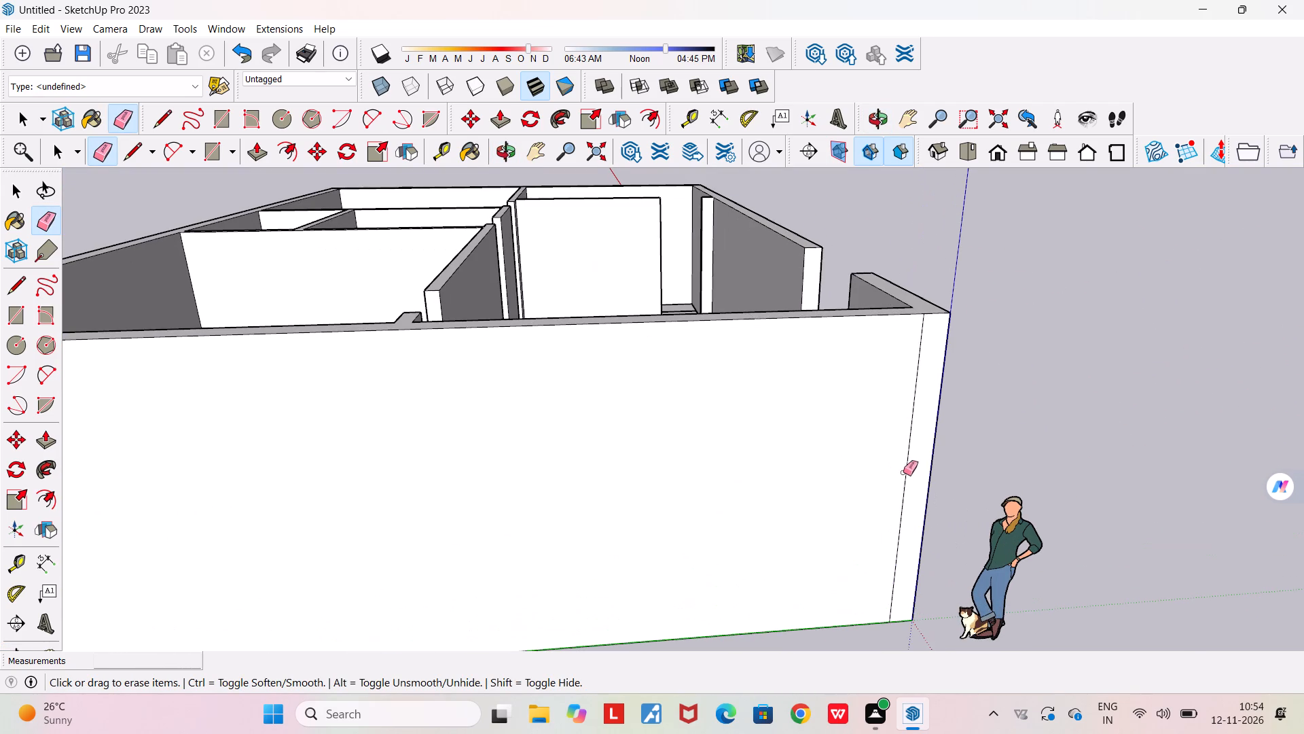
drag(909, 475, 903, 475)
Erase the vertical seam line on the rear exterior wall's outer face near the green-axis corner.
scroll(880, 470, down, 15)
middle_drag(651, 474, 1124, 467)
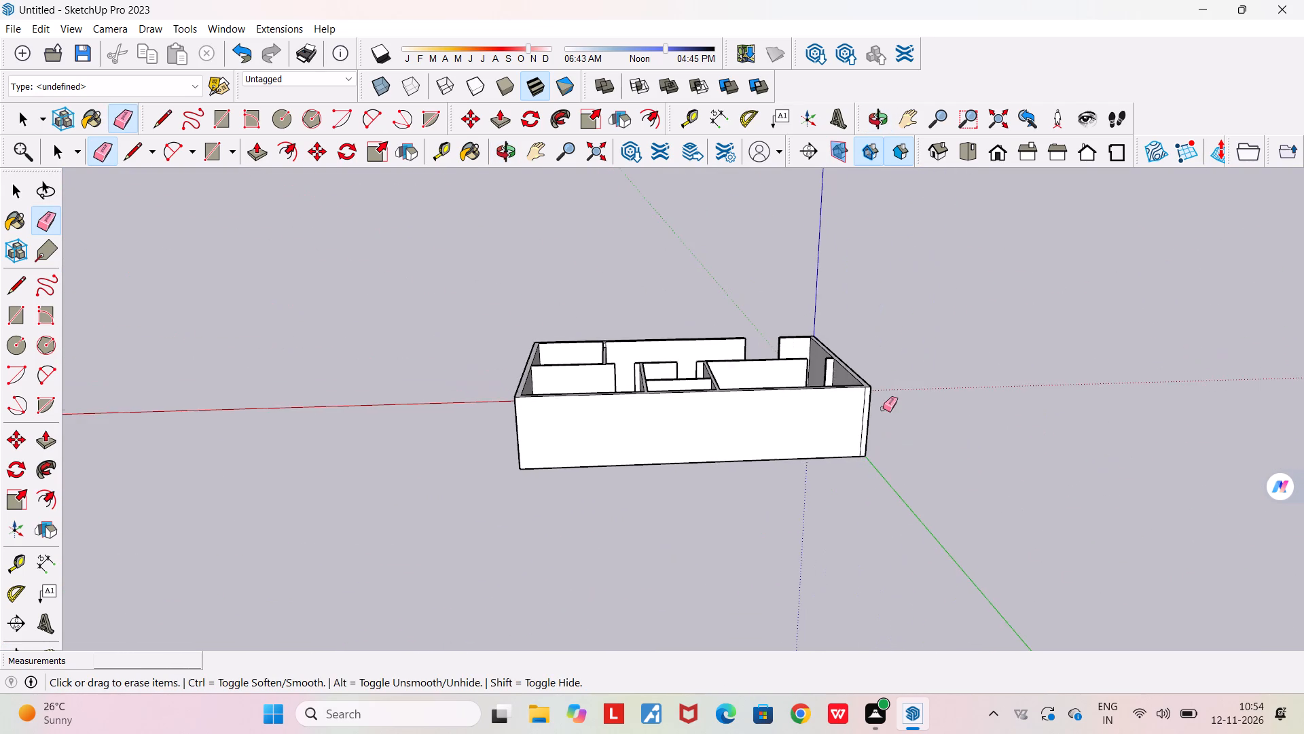
scroll(875, 407, up, 12)
click(871, 419)
click(862, 431)
scroll(864, 432, down, 5)
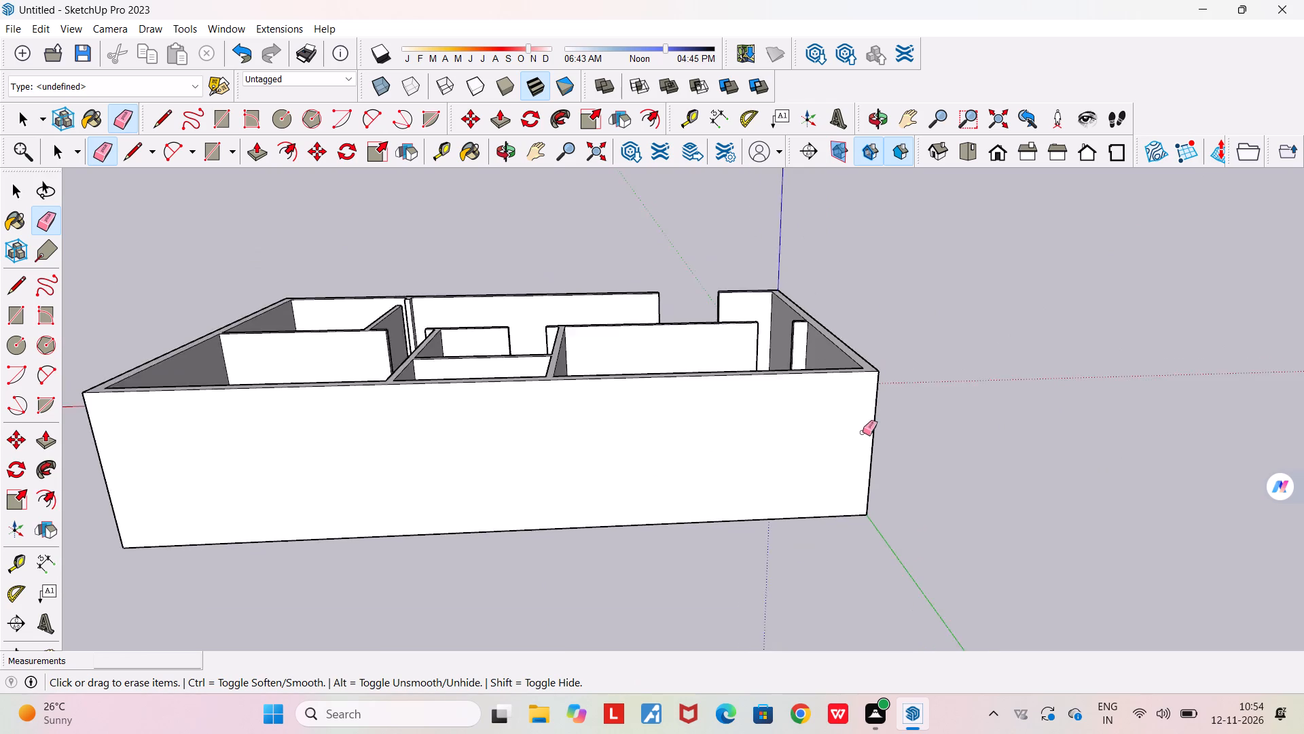
Erase the vertical seam lines near both ends of the kitchen-side exterior wall's outer face.
scroll(863, 432, down, 5)
scroll(327, 453, up, 5)
middle_drag(393, 444, 660, 437)
scroll(724, 534, up, 4)
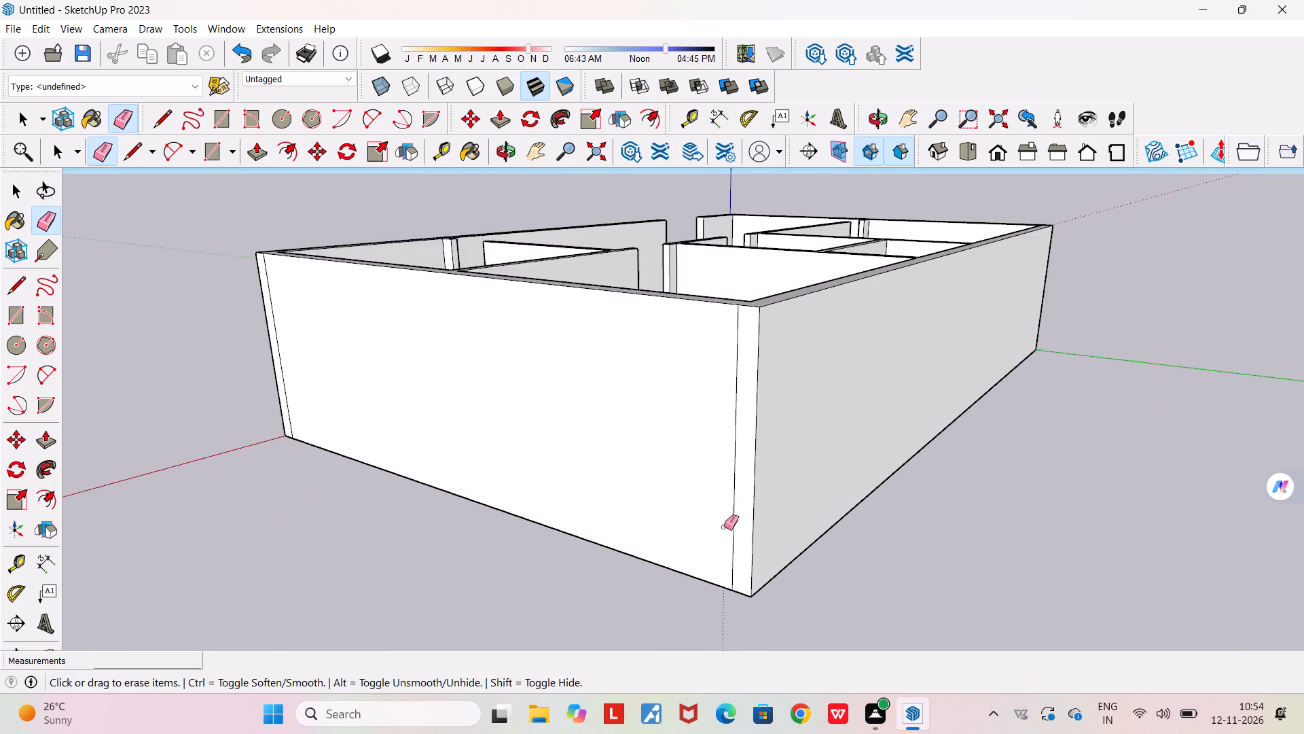
scroll(724, 527, up, 3)
drag(734, 535, 721, 527)
scroll(720, 525, down, 4)
middle_drag(500, 440, 1034, 436)
middle_drag(868, 426, 729, 429)
scroll(753, 419, up, 7)
drag(693, 425, 685, 430)
scroll(682, 433, down, 5)
Examine the house model from several angles to check the wall tops and outer faces for leftover seam lines.
middle_drag(725, 459, 780, 568)
scroll(704, 530, up, 1)
middle_drag(706, 534, 746, 611)
scroll(746, 611, down, 3)
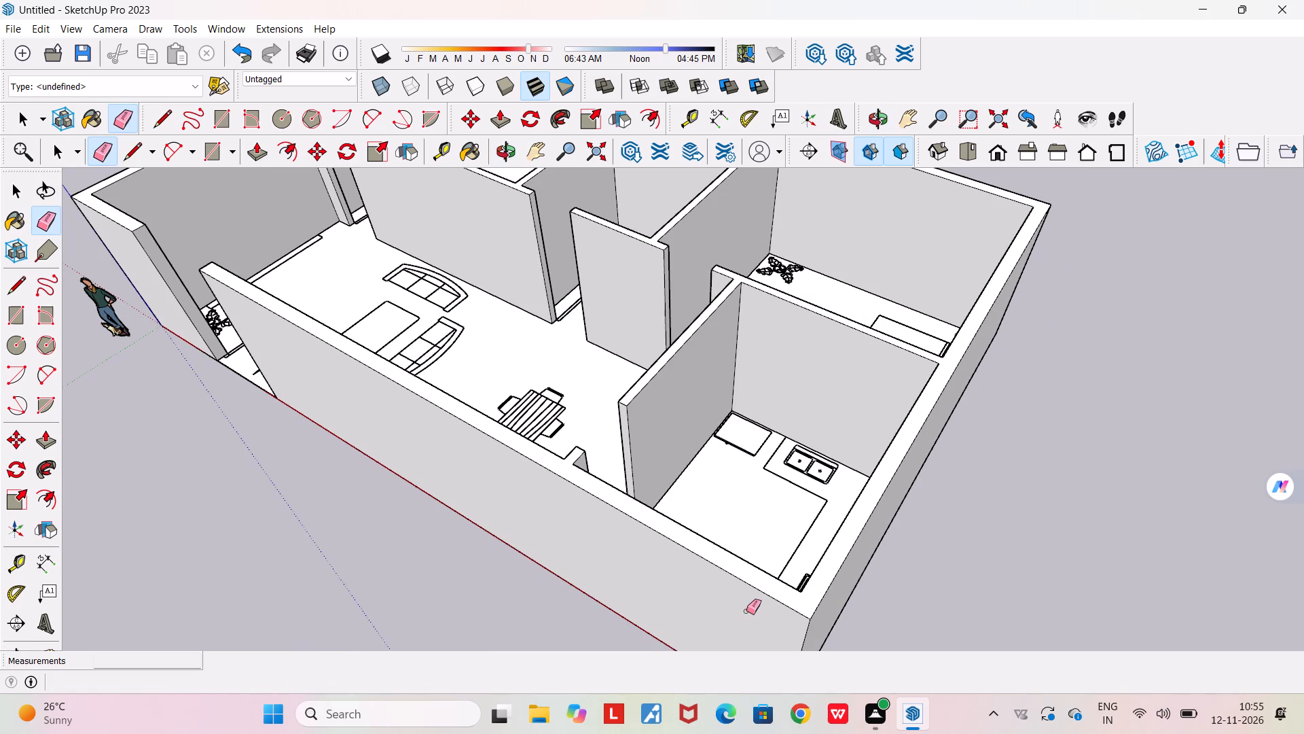
scroll(746, 611, down, 2)
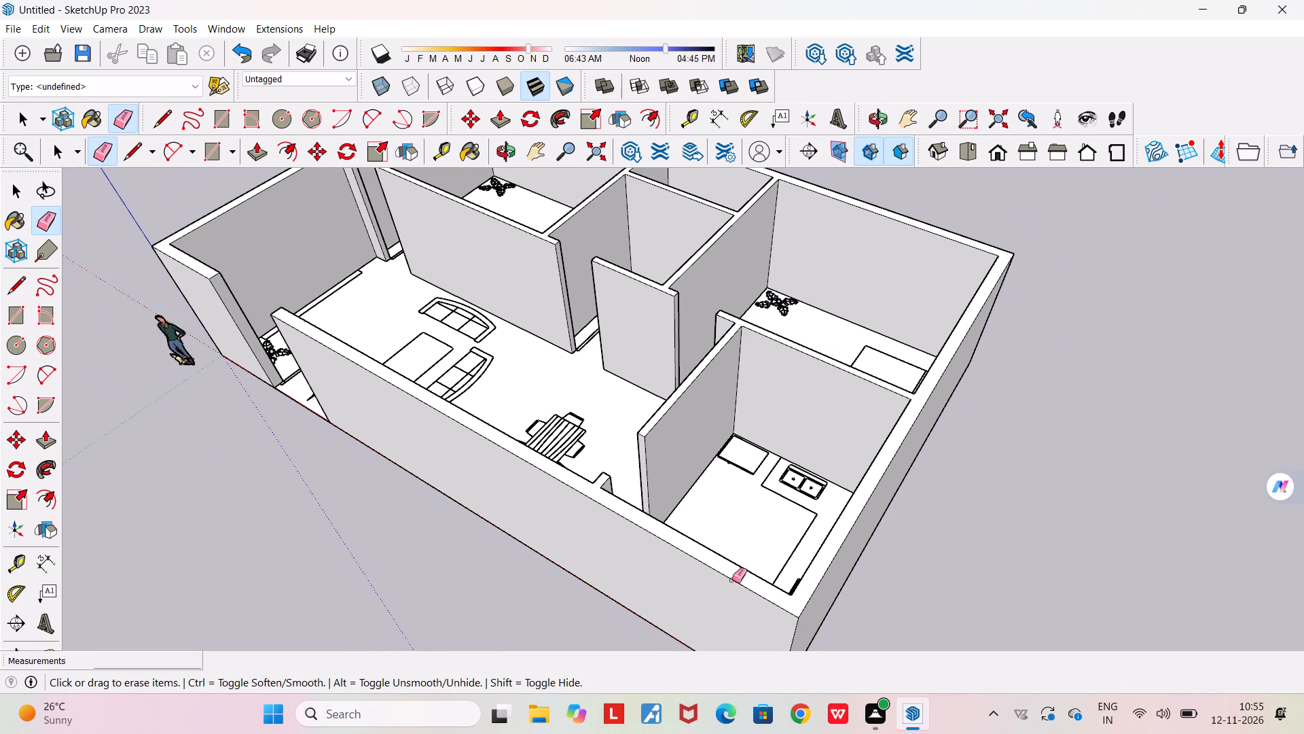
middle_drag(711, 562, 996, 545)
scroll(996, 545, down, 4)
middle_drag(789, 489, 818, 585)
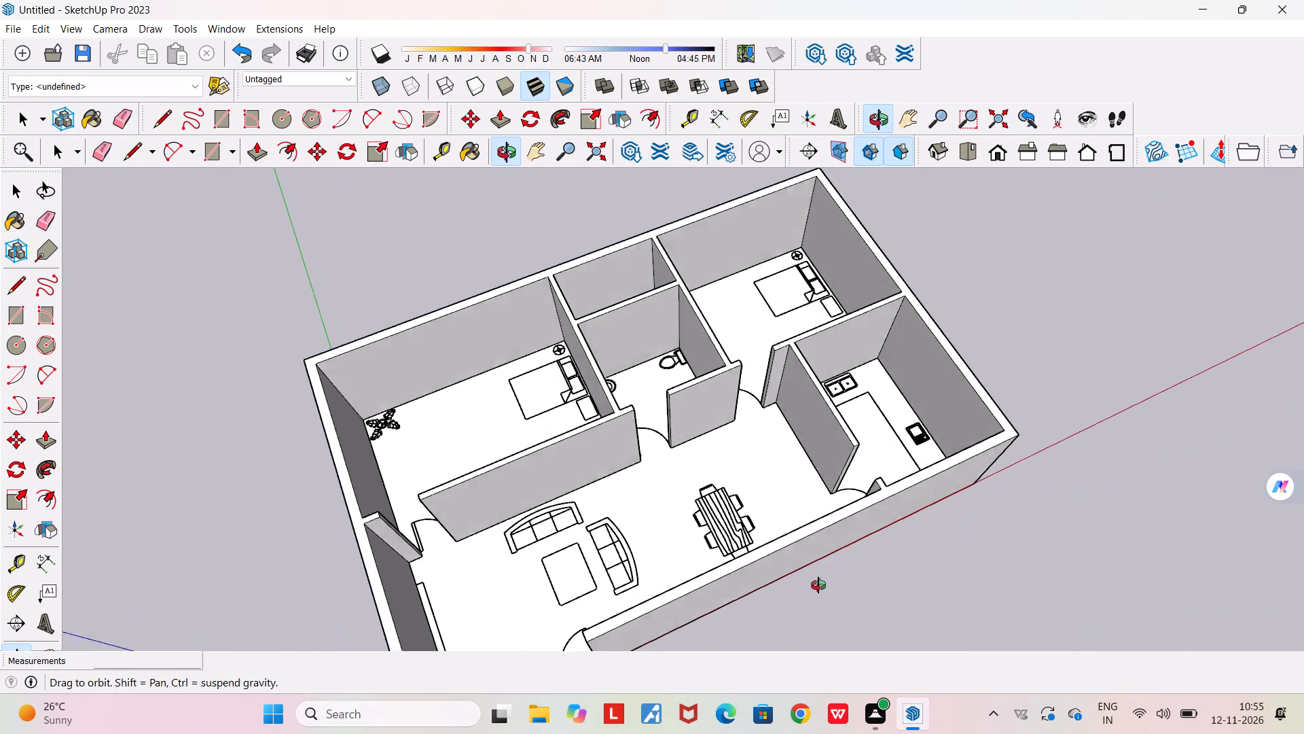
middle_drag(818, 585, 818, 588)
scroll(610, 447, up, 5)
middle_drag(610, 447, 599, 533)
scroll(573, 393, up, 5)
middle_drag(573, 393, 738, 343)
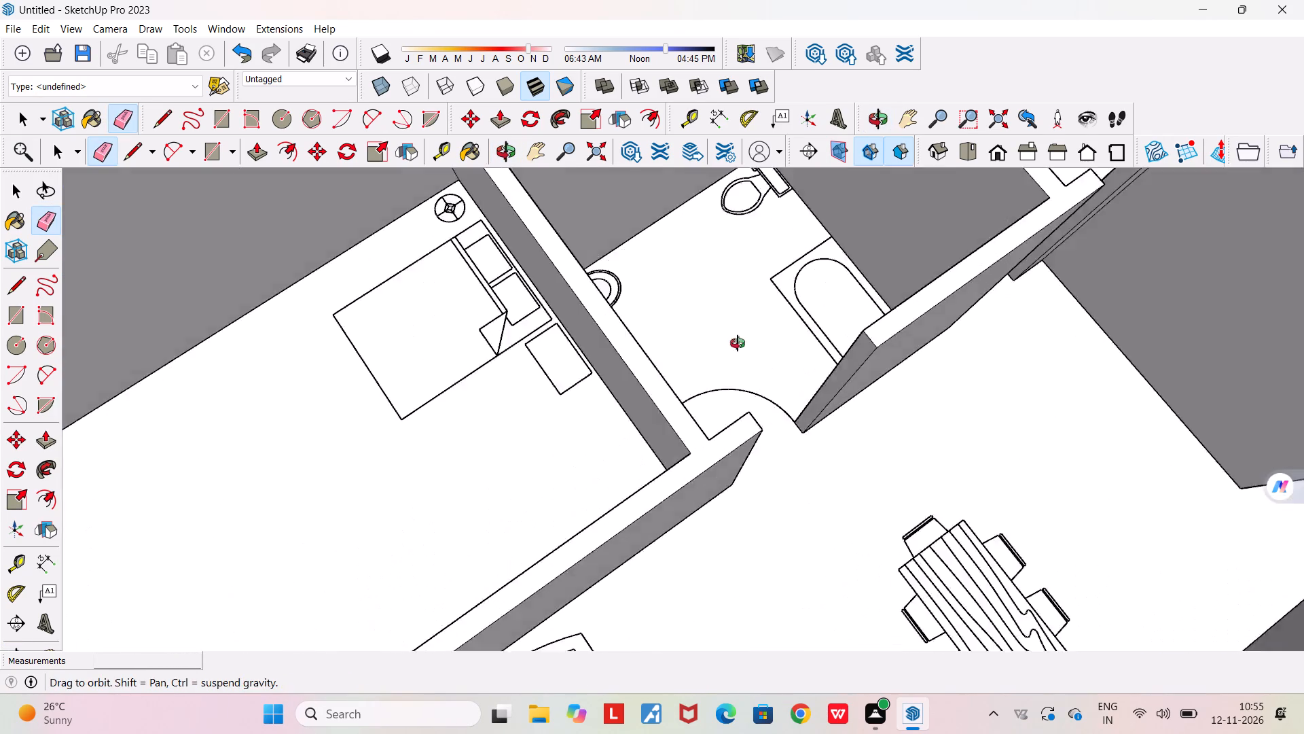
middle_drag(738, 343, 962, 266)
scroll(962, 266, down, 10)
middle_drag(920, 447, 988, 450)
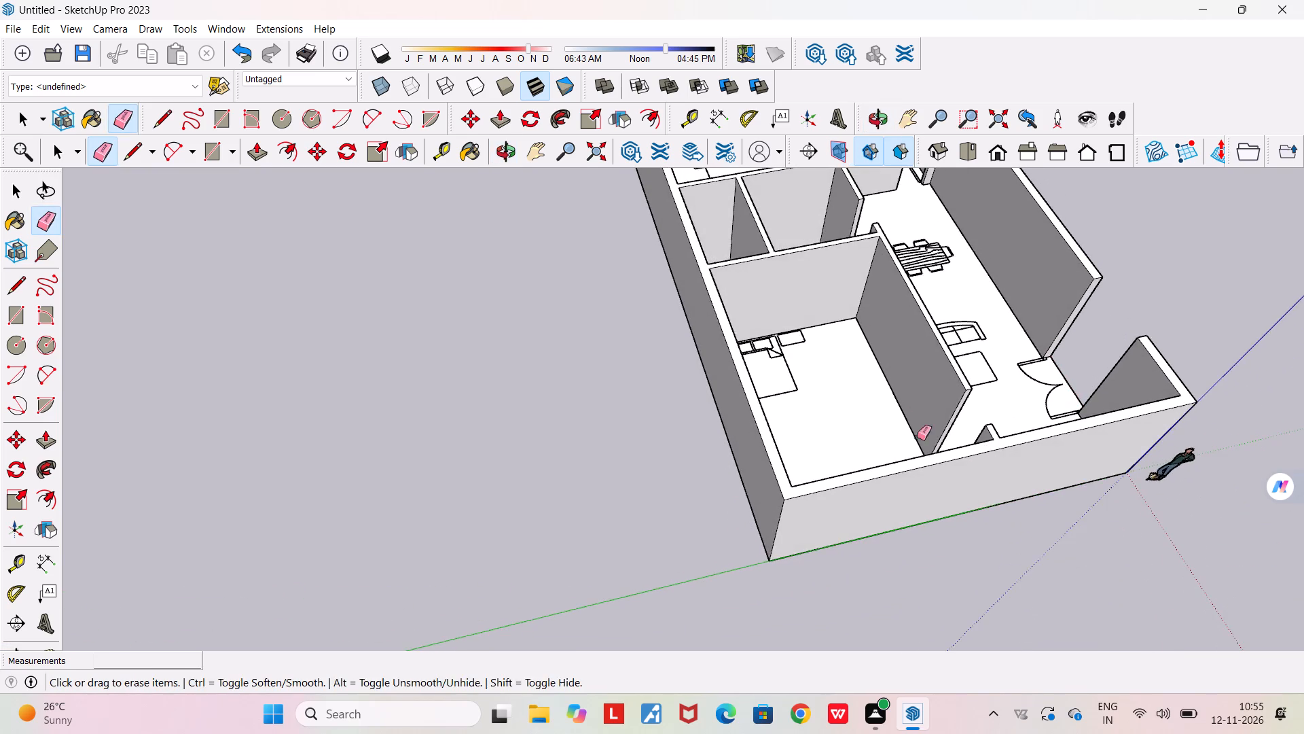
scroll(911, 434, up, 3)
middle_drag(909, 433, 1276, 405)
scroll(1273, 402, down, 2)
scroll(880, 304, up, 4)
scroll(842, 328, down, 8)
middle_drag(850, 336, 885, 347)
middle_drag(763, 328, 790, 332)
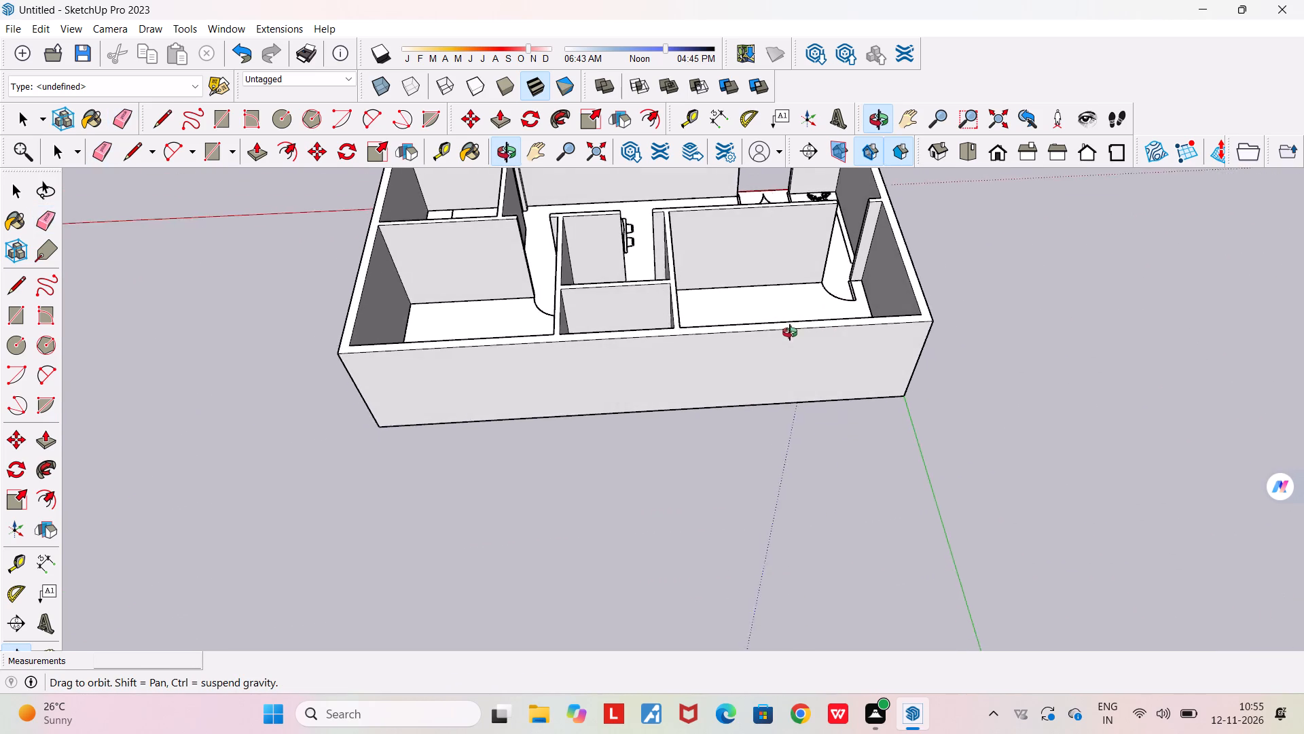
middle_drag(790, 332, 779, 330)
scroll(779, 330, down, 2)
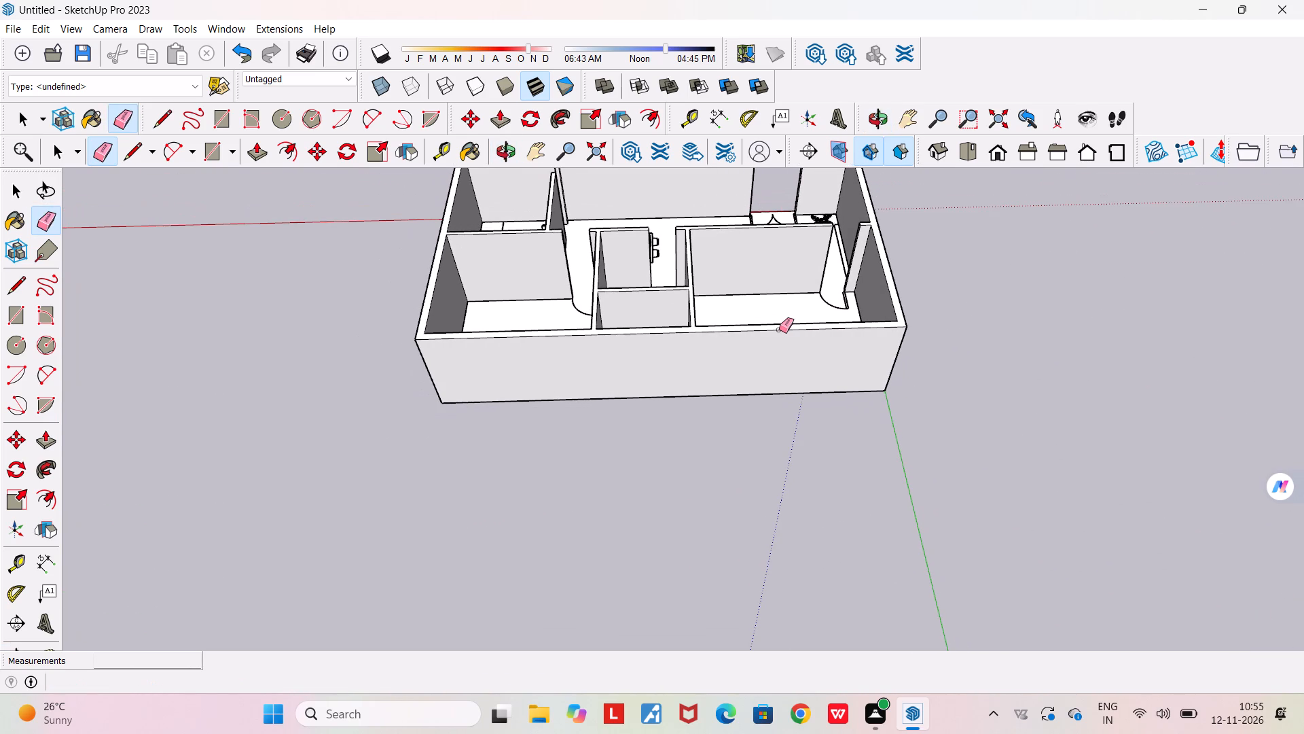
key(space)
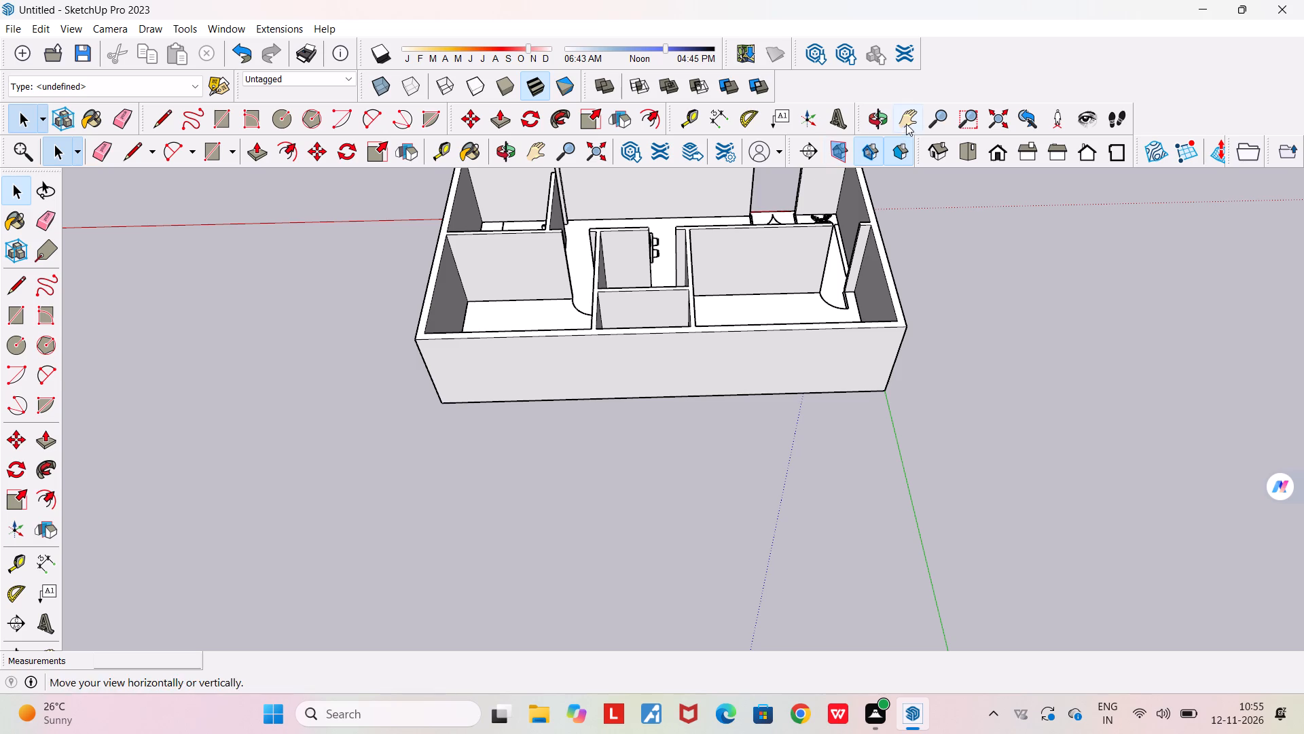
Draw a floor rectangle of about 4.80 m by 0.48 m along the larger bedroom's inner wall, starting at the corner opposite the door.
click(904, 121)
drag(823, 301, 810, 444)
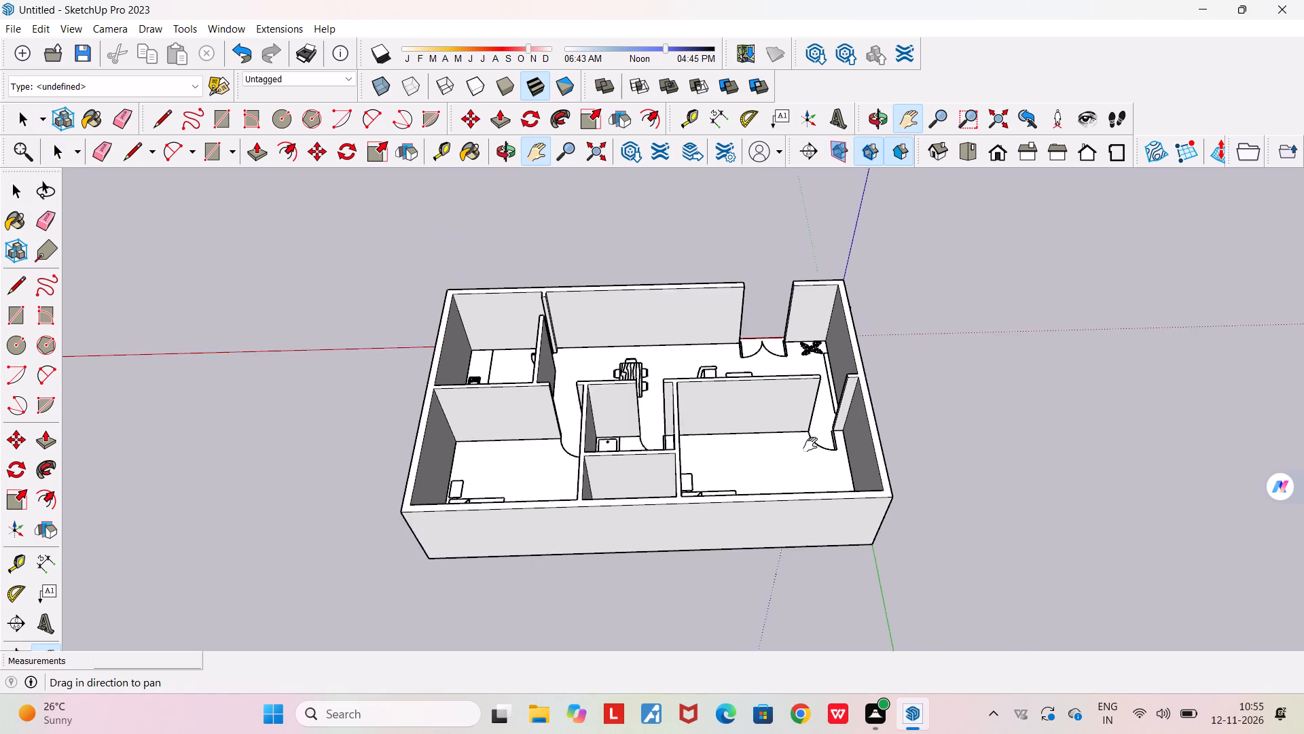
drag(810, 444, 798, 476)
scroll(782, 476, up, 3)
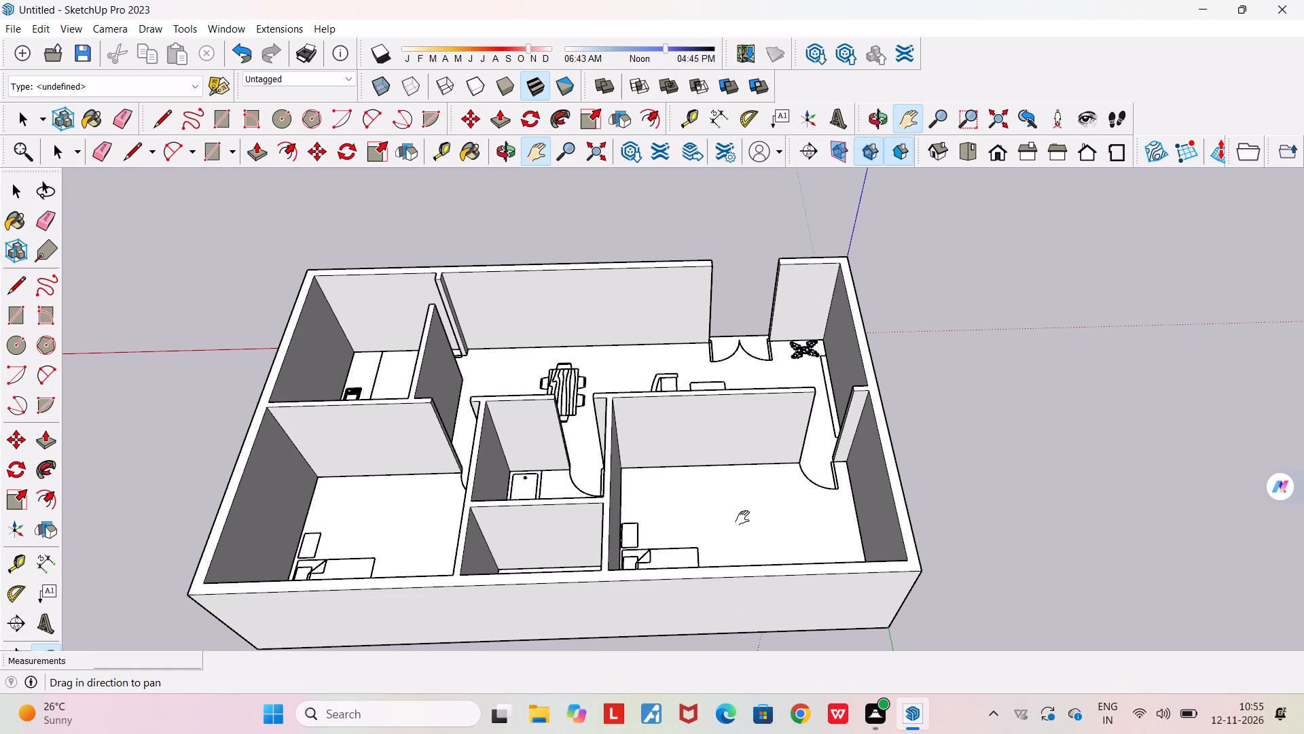
key(space)
key(space)
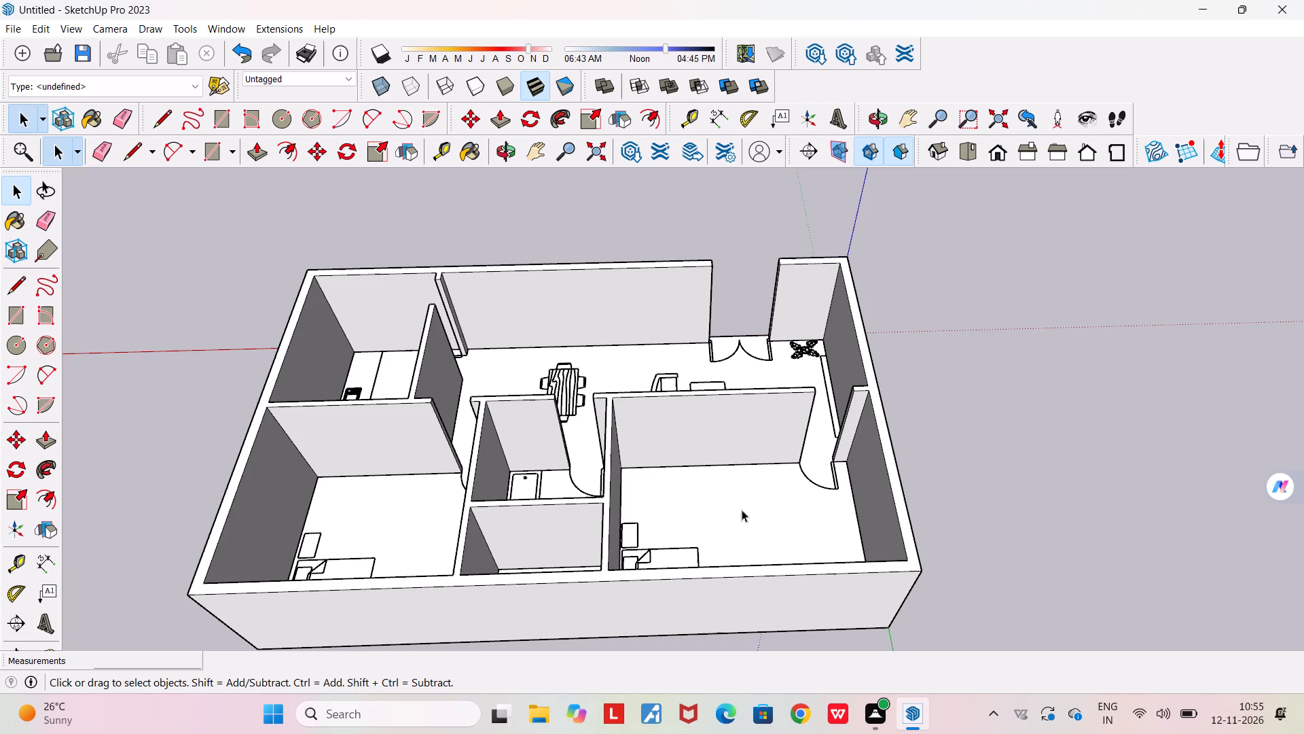
scroll(743, 457, up, 11)
scroll(743, 457, down, 1)
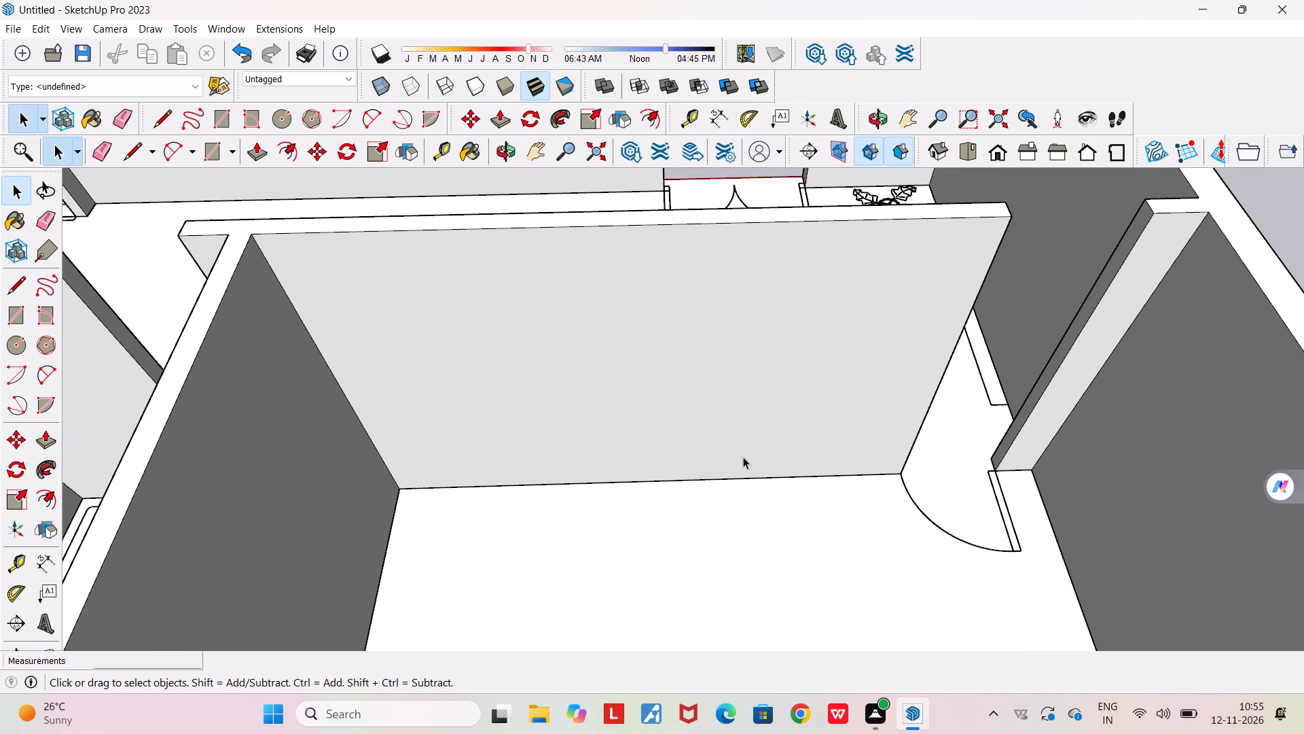
scroll(743, 457, down, 1)
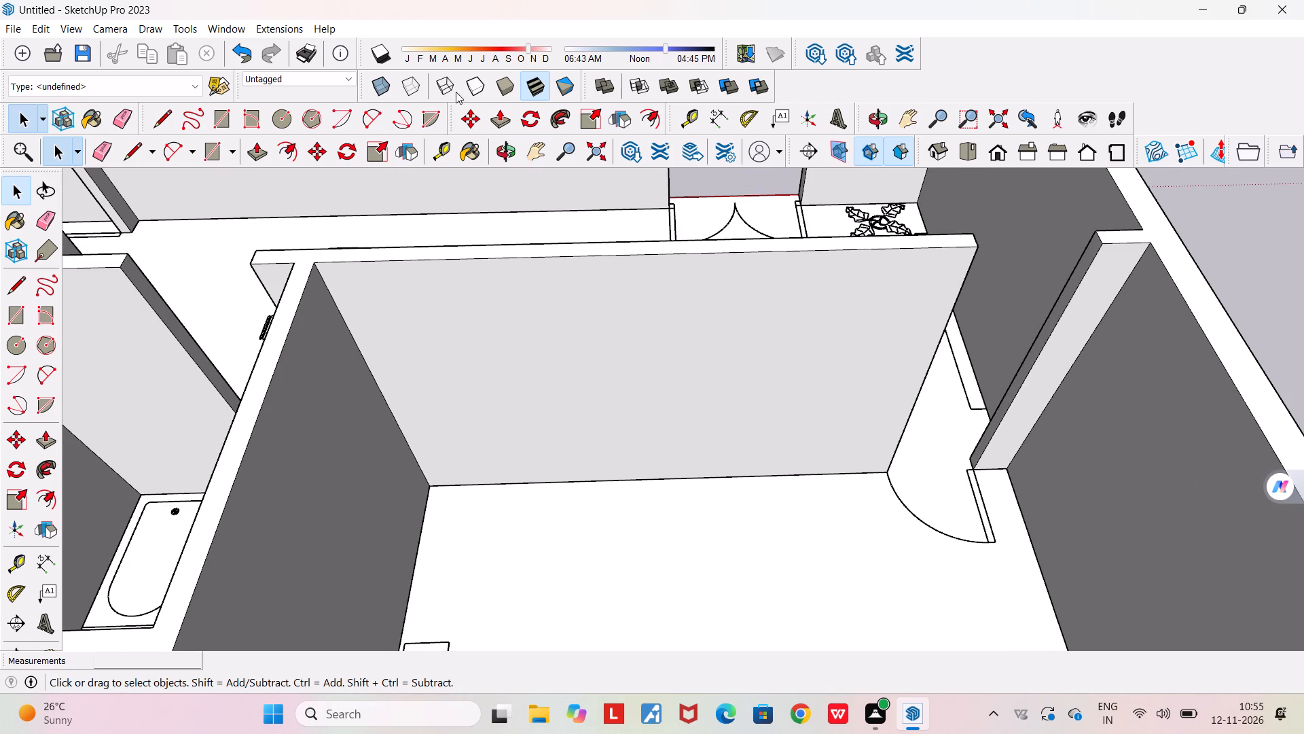
click(225, 118)
click(430, 490)
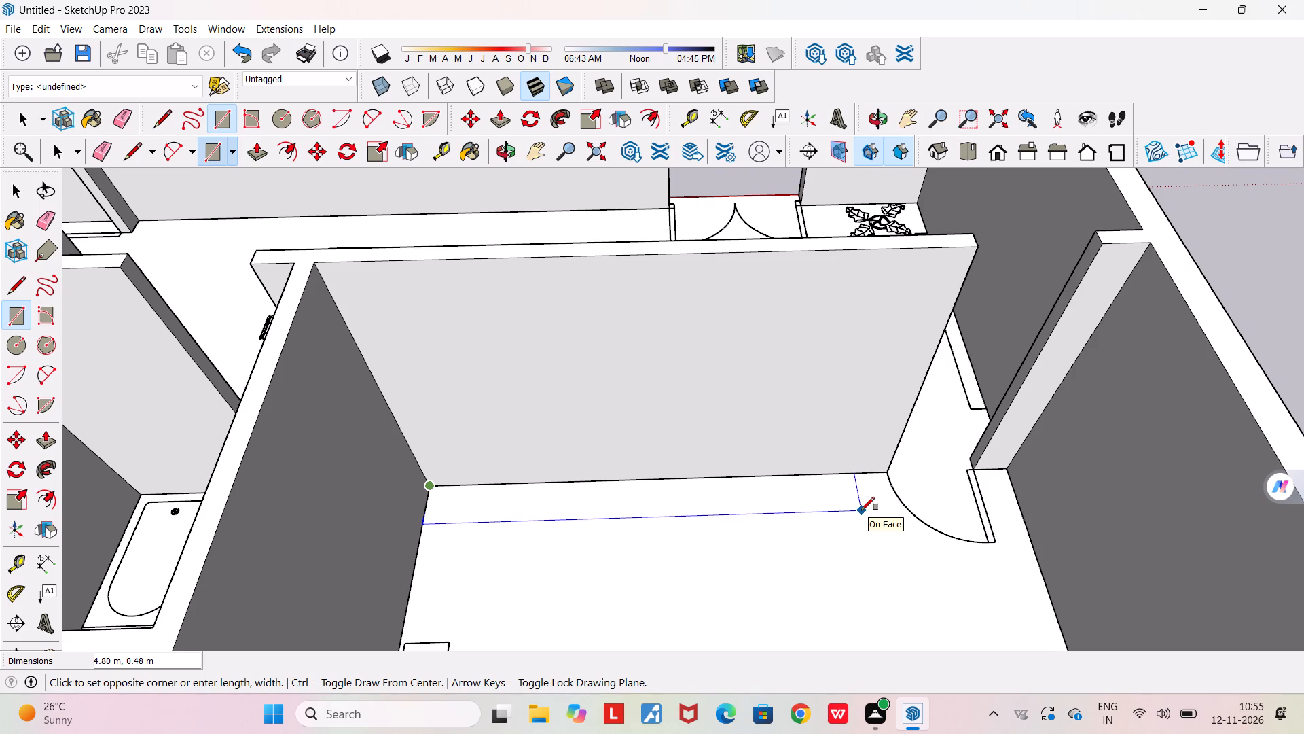
click(861, 510)
scroll(677, 495, down, 3)
key(space)
key(space)
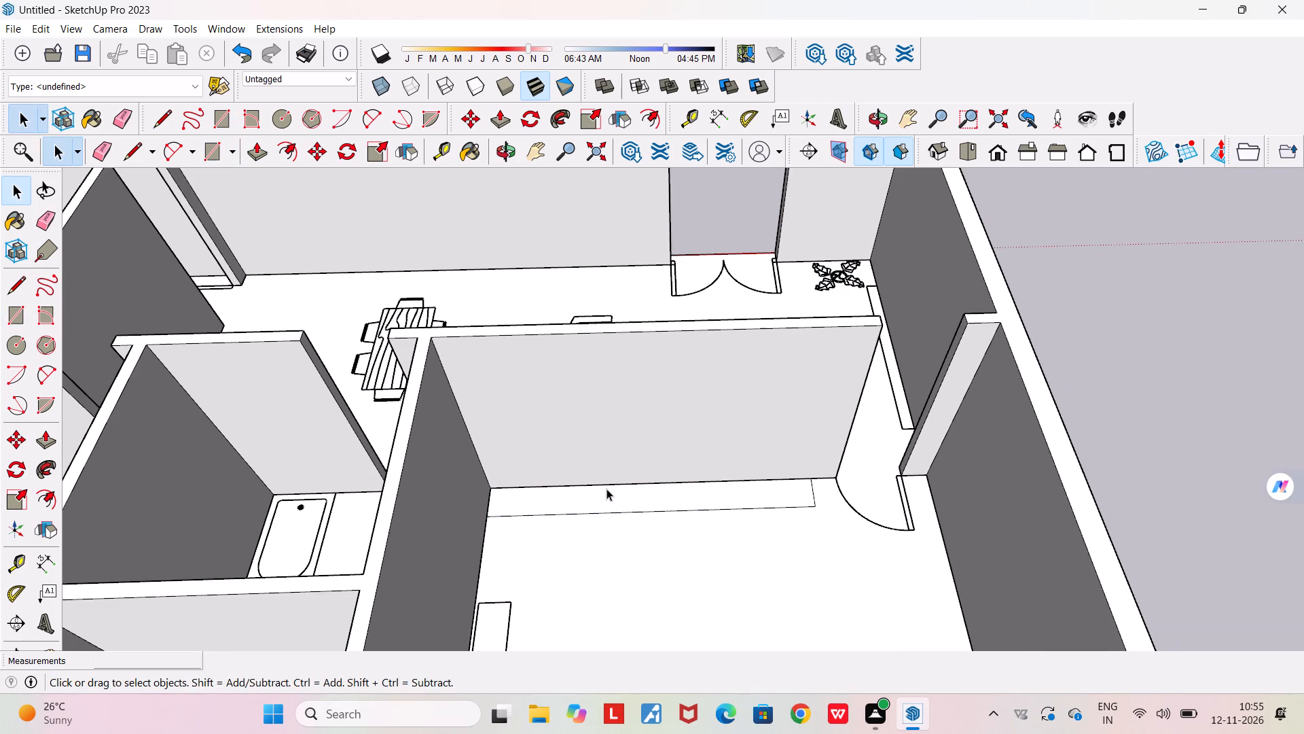
Extrude the new floor rectangle up 2.75 m into a block against the bedroom wall.
middle_drag(606, 488, 601, 436)
scroll(582, 472, up, 3)
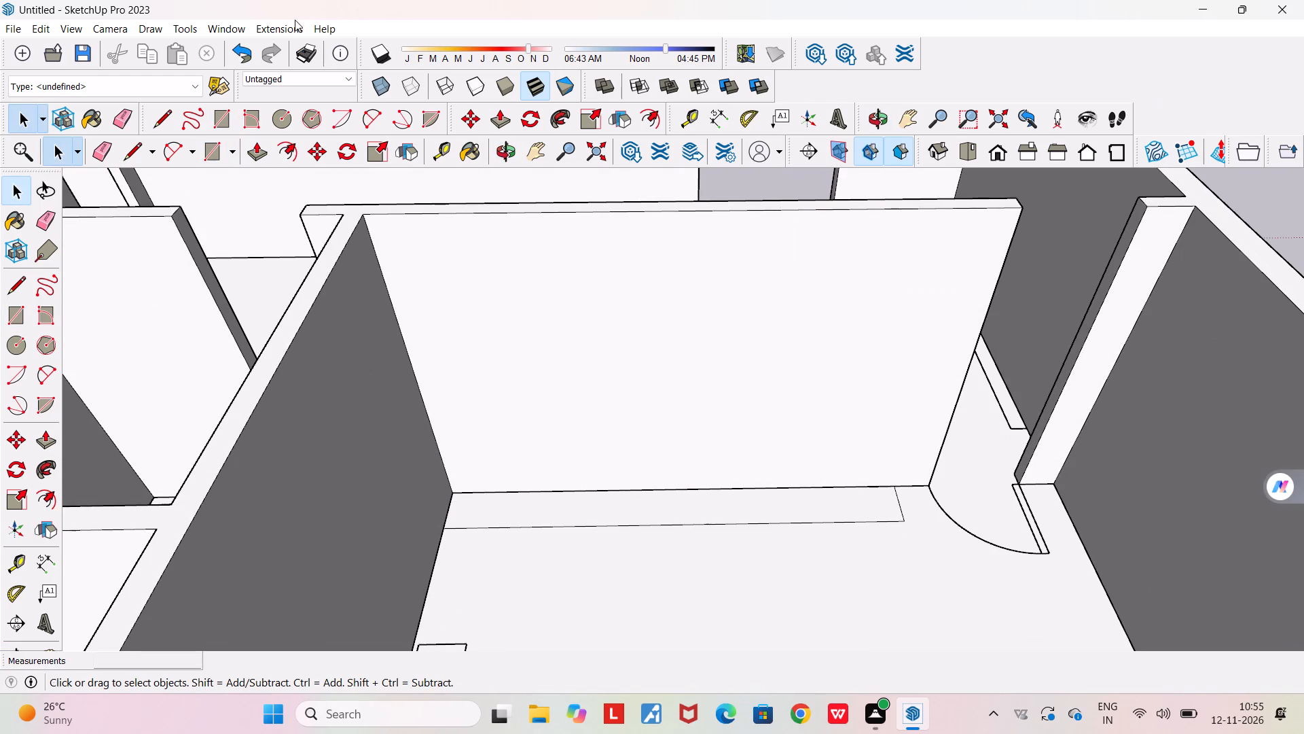
click(263, 155)
click(535, 505)
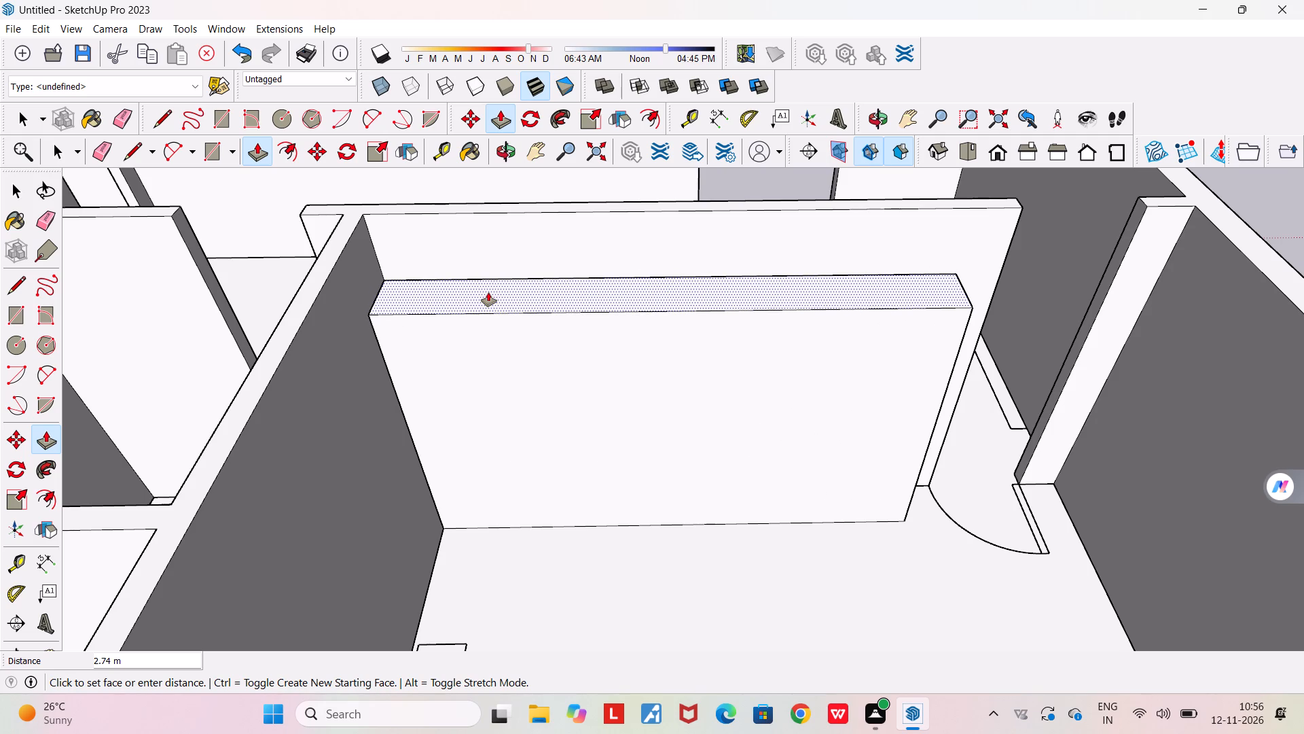
text(2.75)
key(Return)
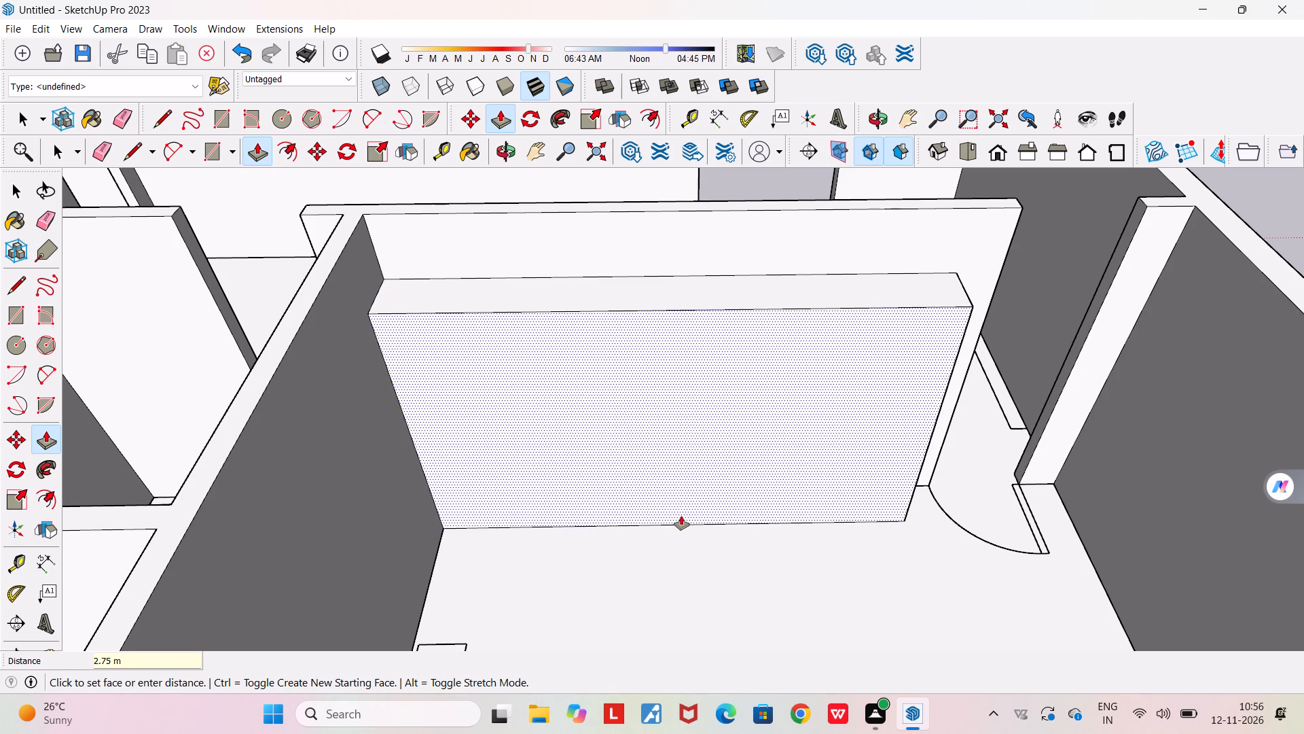
key(space)
Examine the extruded block from several angles to check how it sits against the bedroom walls and door.
middle_drag(664, 507, 438, 423)
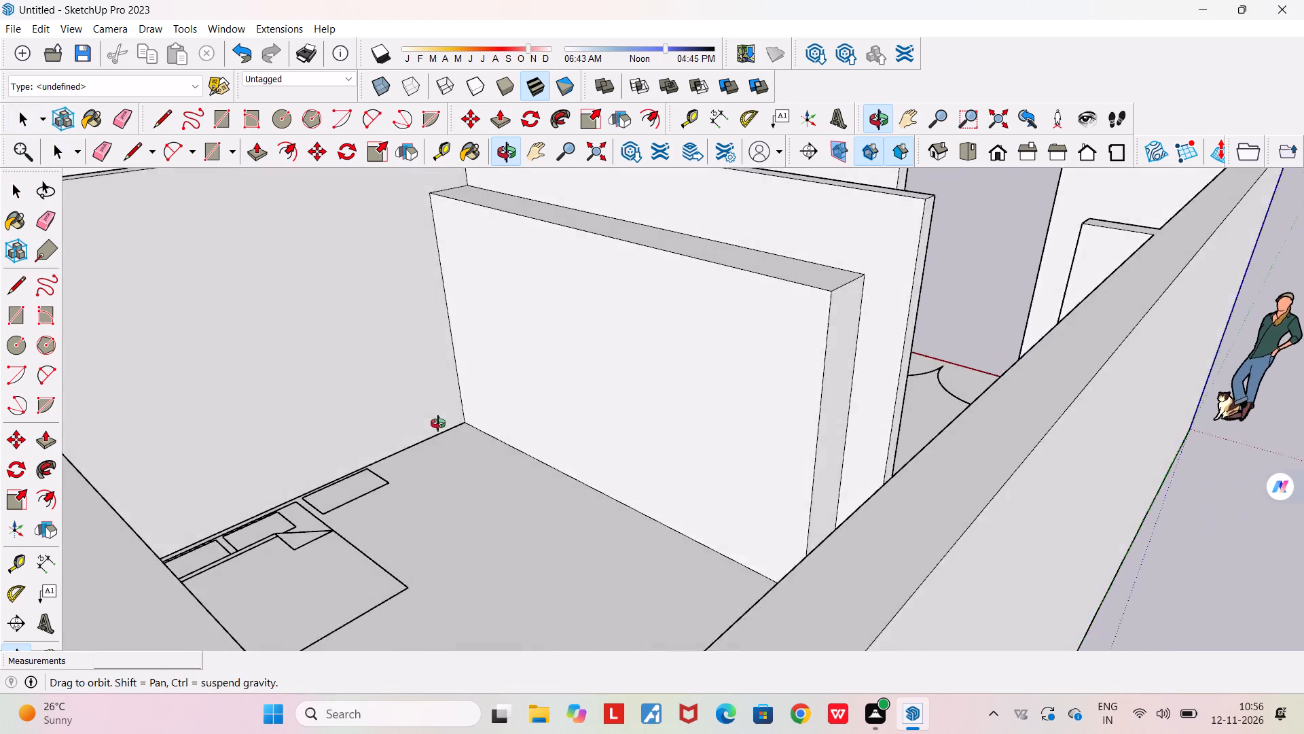
middle_drag(438, 423, 759, 444)
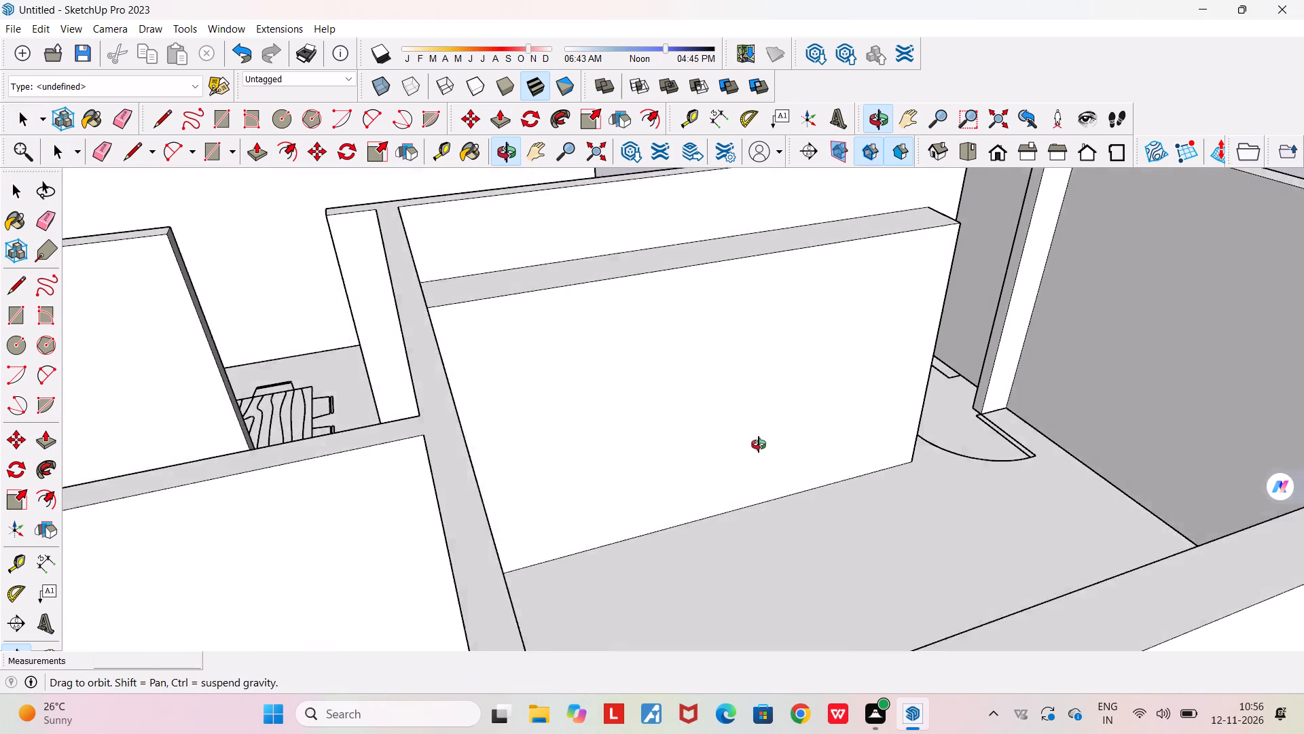
middle_drag(759, 444, 674, 440)
scroll(674, 440, down, 3)
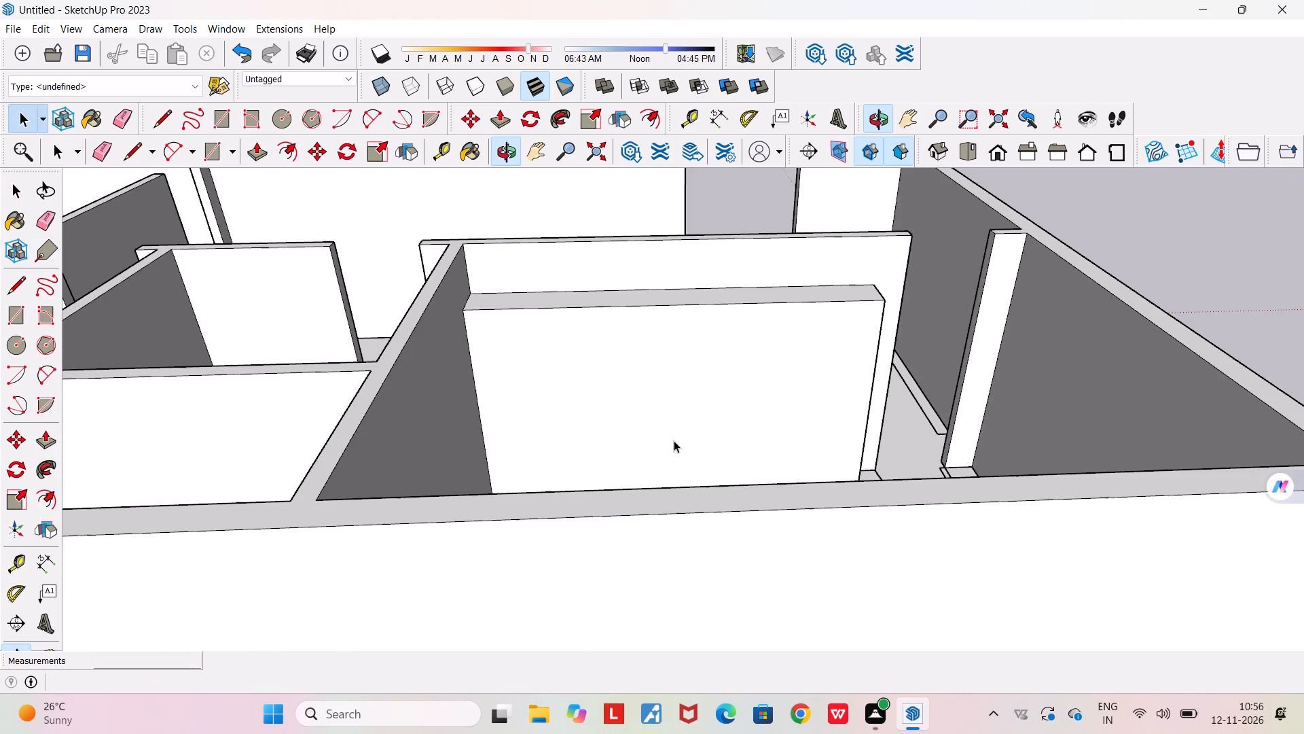
scroll(674, 440, up, 3)
middle_drag(670, 445, 653, 448)
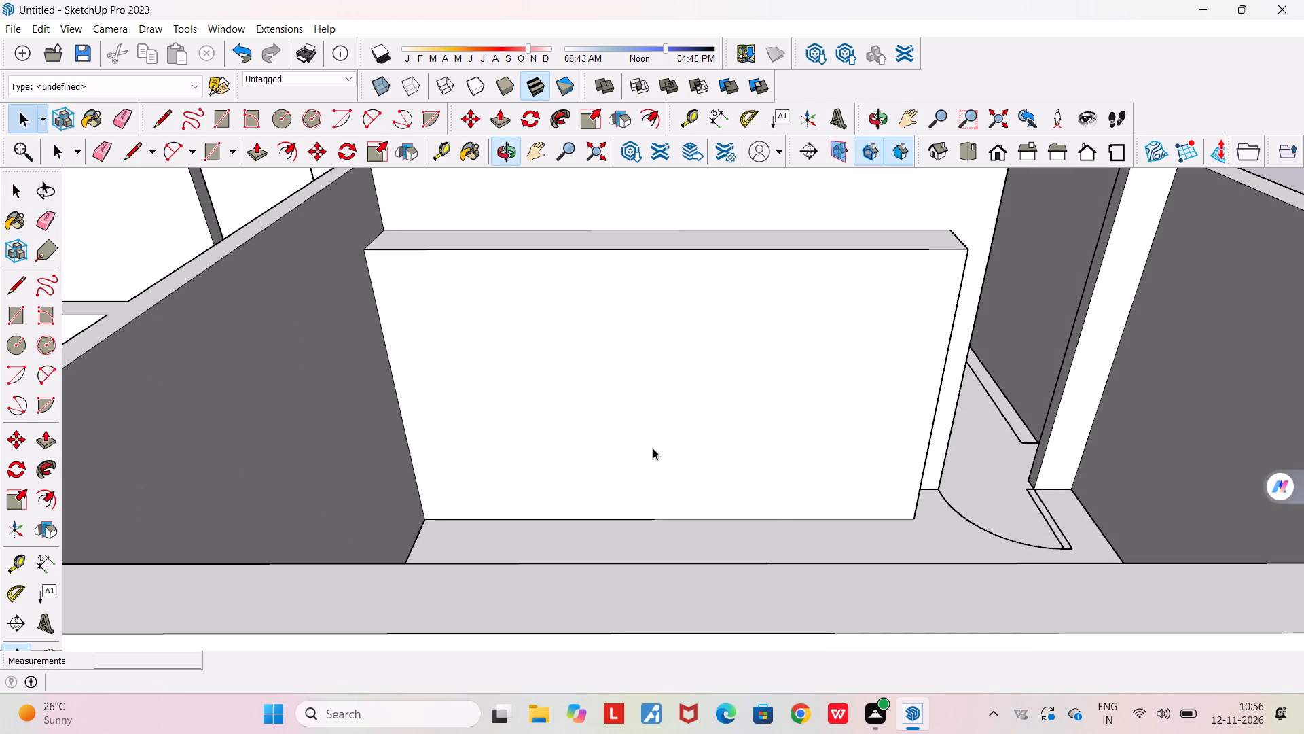
scroll(653, 448, up, 2)
scroll(653, 448, down, 1)
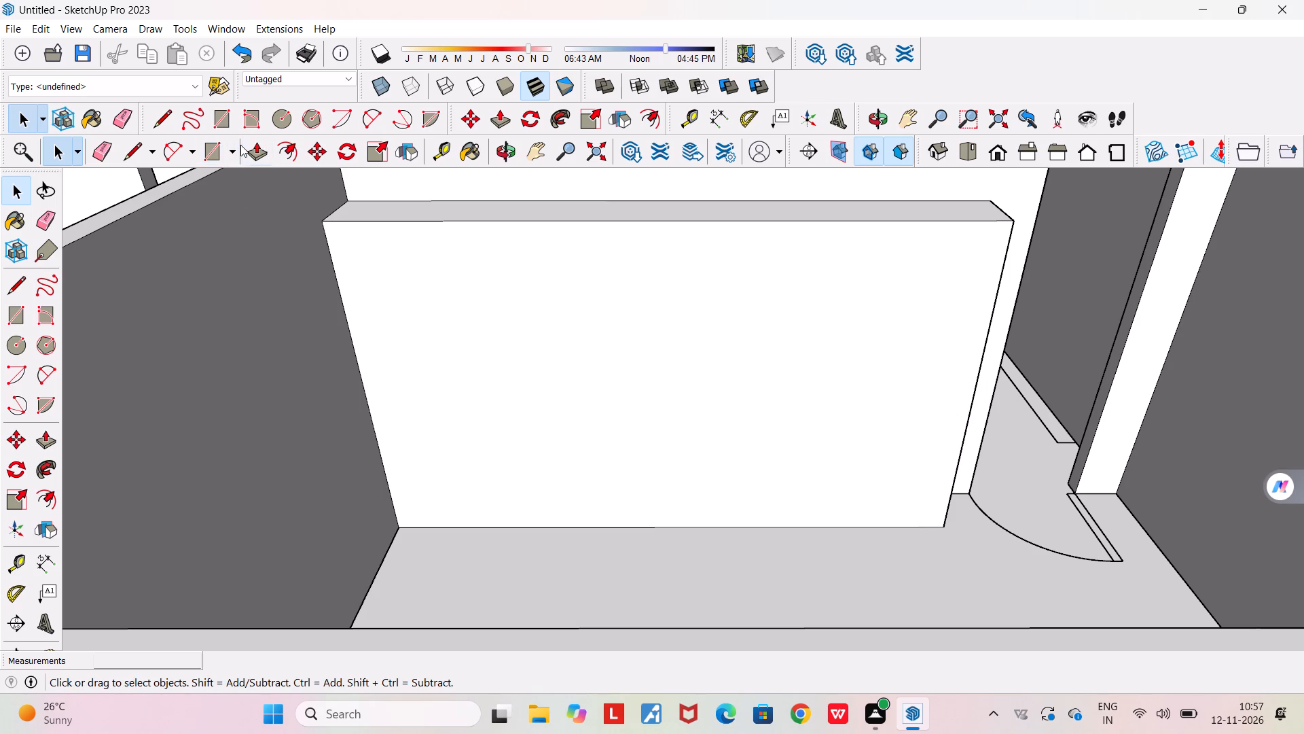
scroll(435, 287, down, 4)
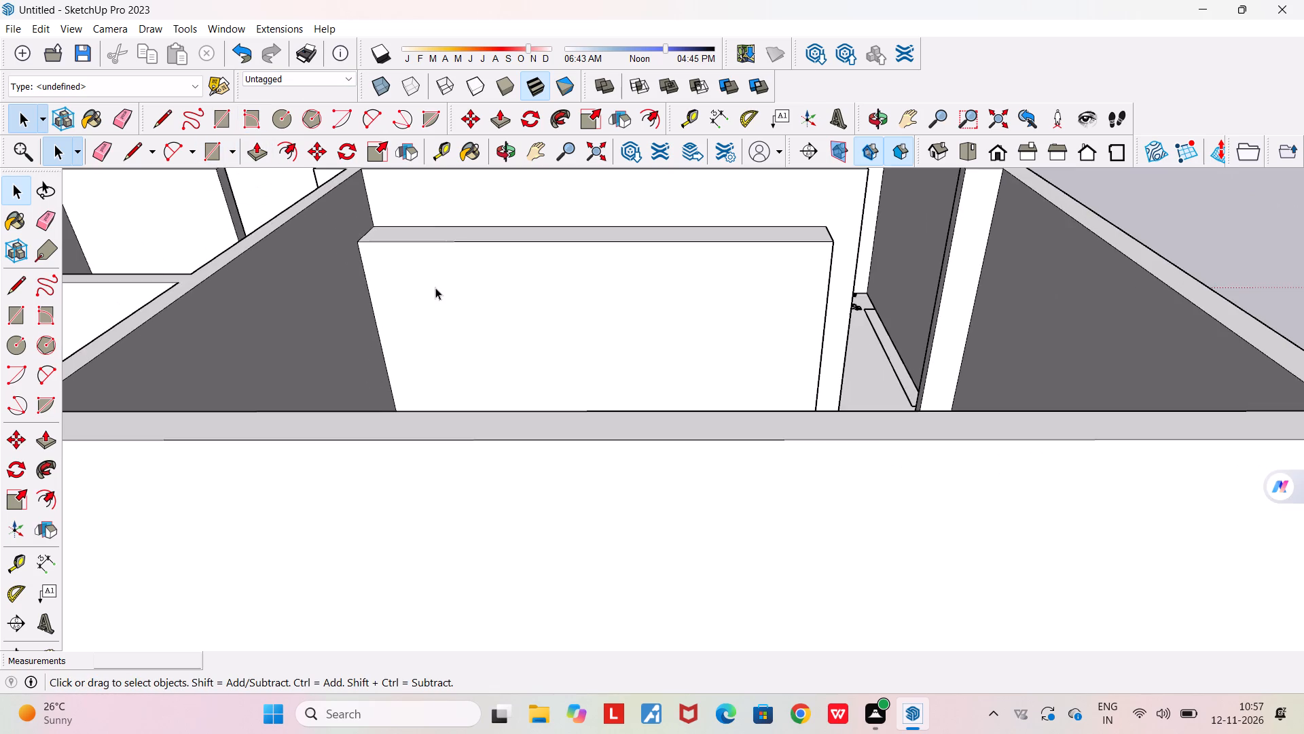
middle_drag(444, 303, 536, 334)
scroll(520, 331, up, 2)
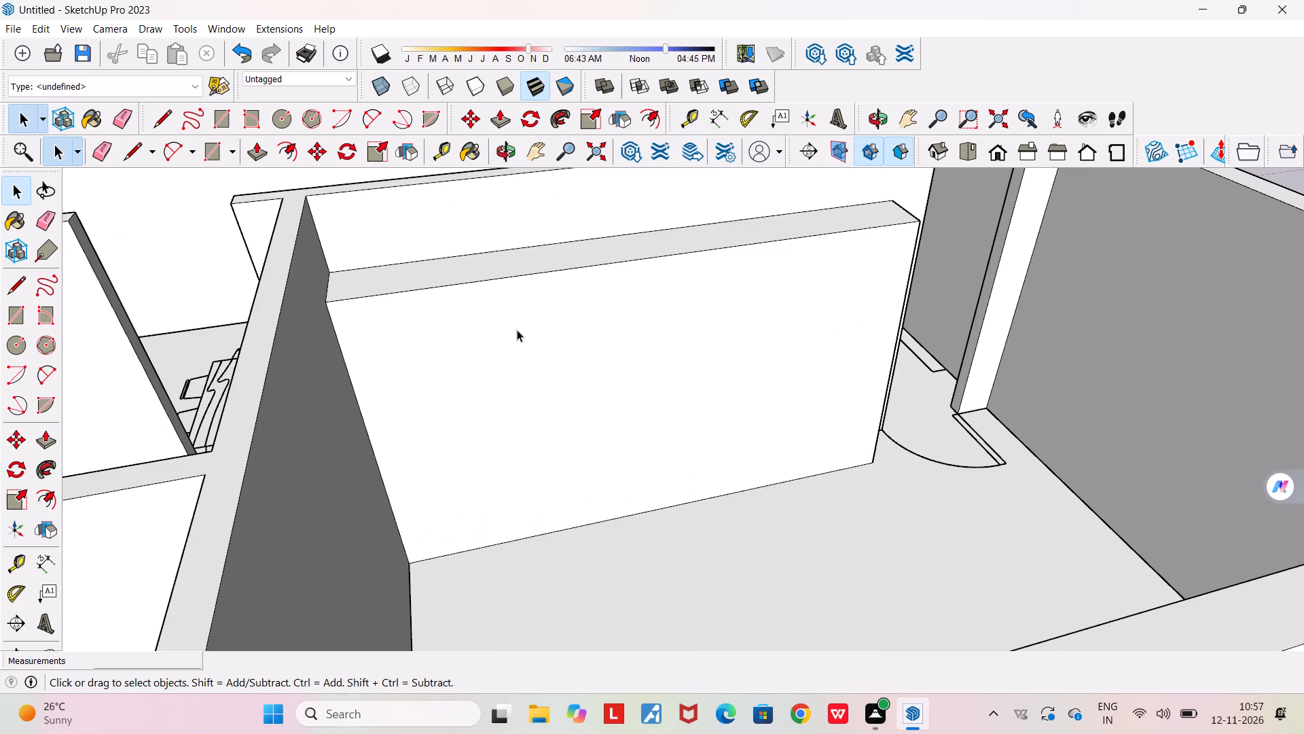
middle_drag(504, 321, 411, 301)
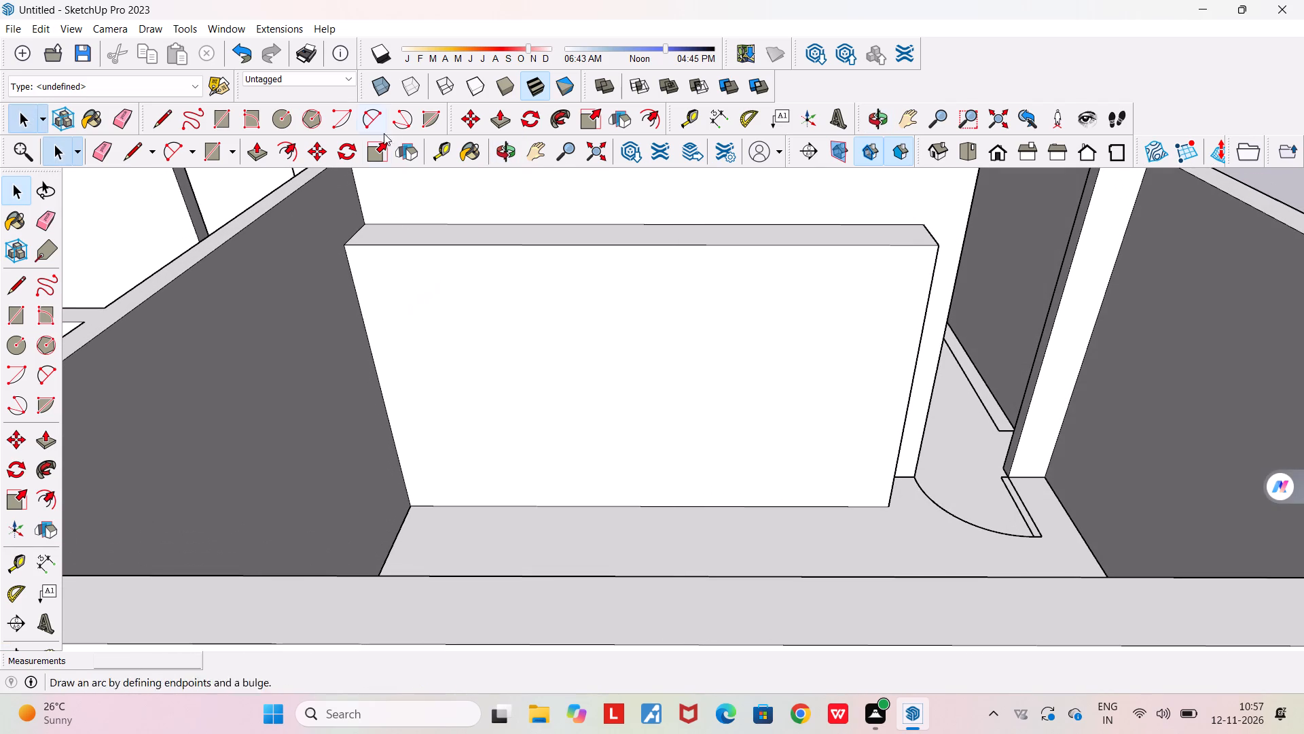
Place a vertical guide on the block's front face about 1.00 m from its edge at the side wall.
click(433, 159)
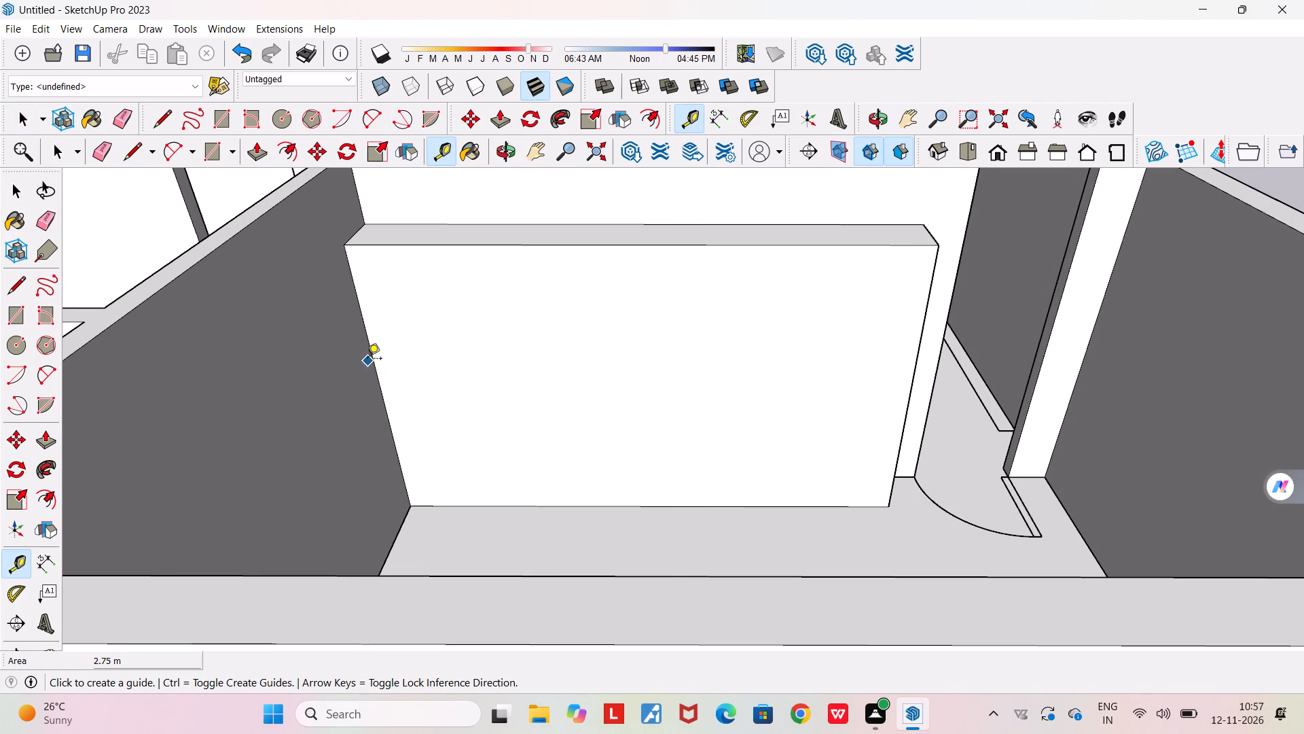
click(377, 388)
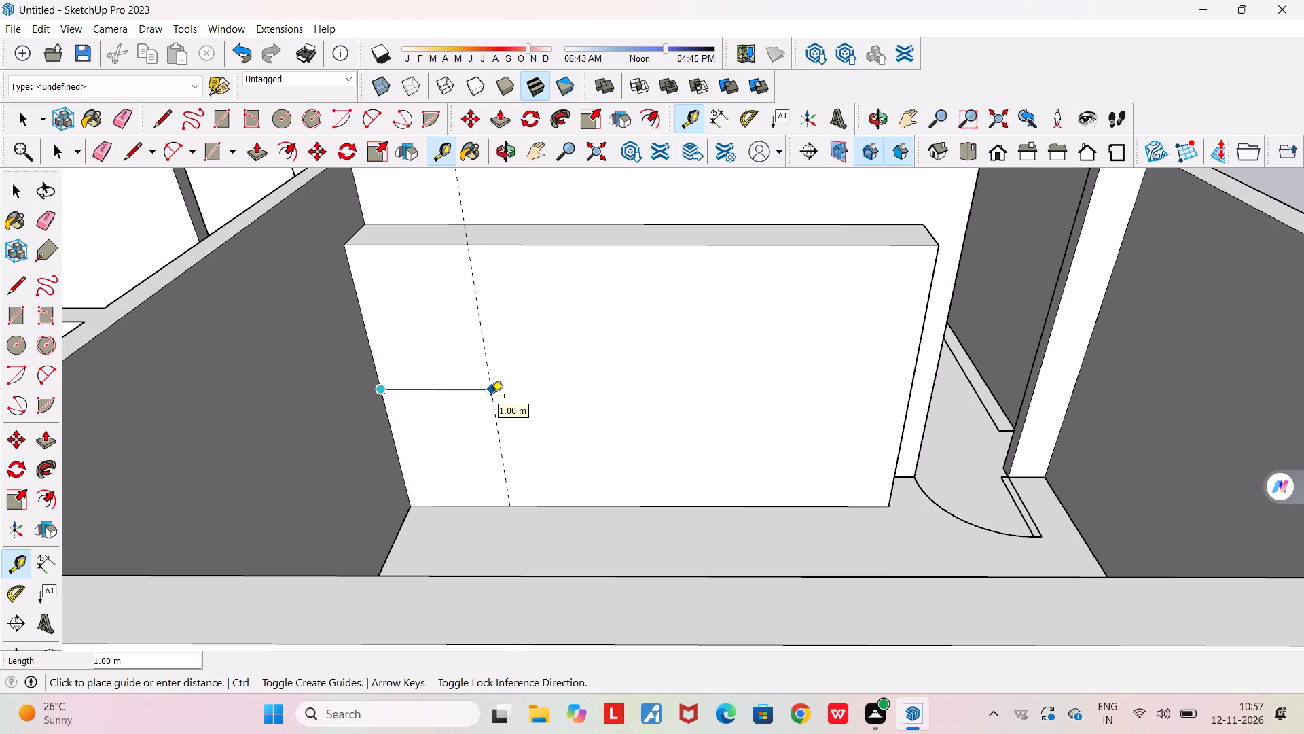
click(491, 397)
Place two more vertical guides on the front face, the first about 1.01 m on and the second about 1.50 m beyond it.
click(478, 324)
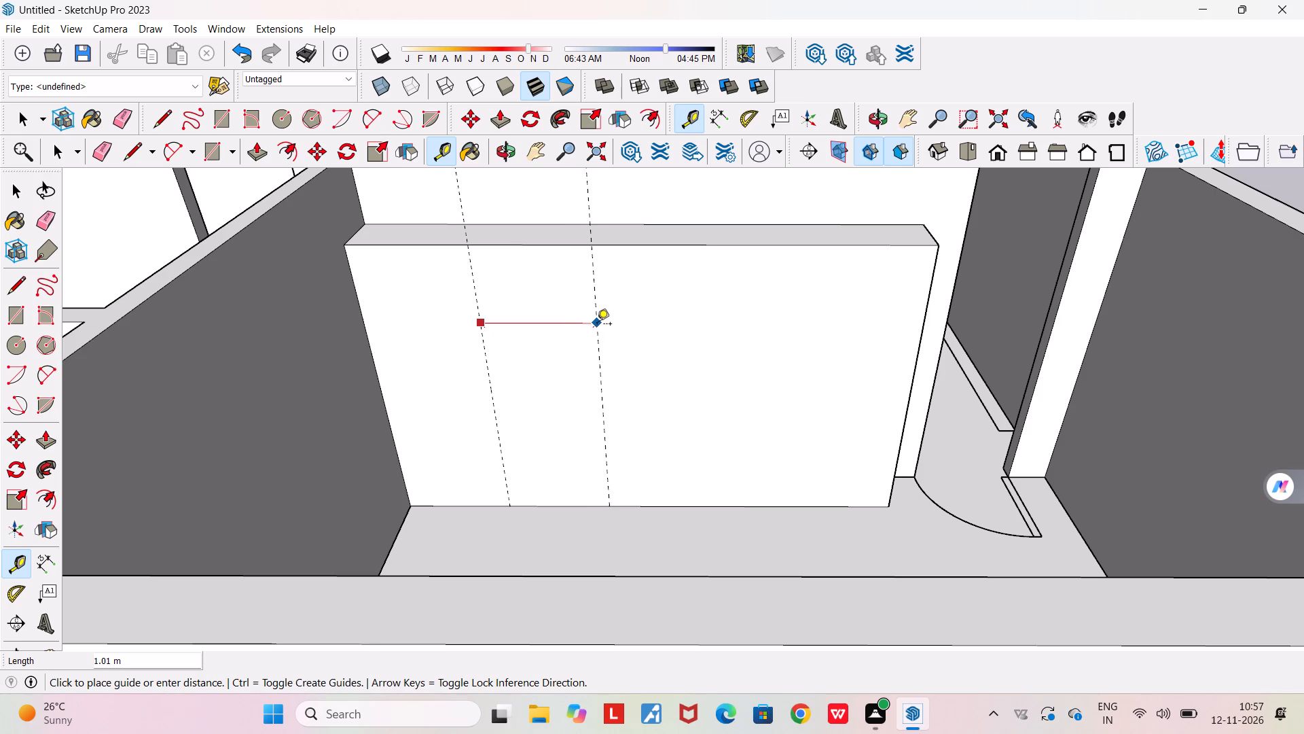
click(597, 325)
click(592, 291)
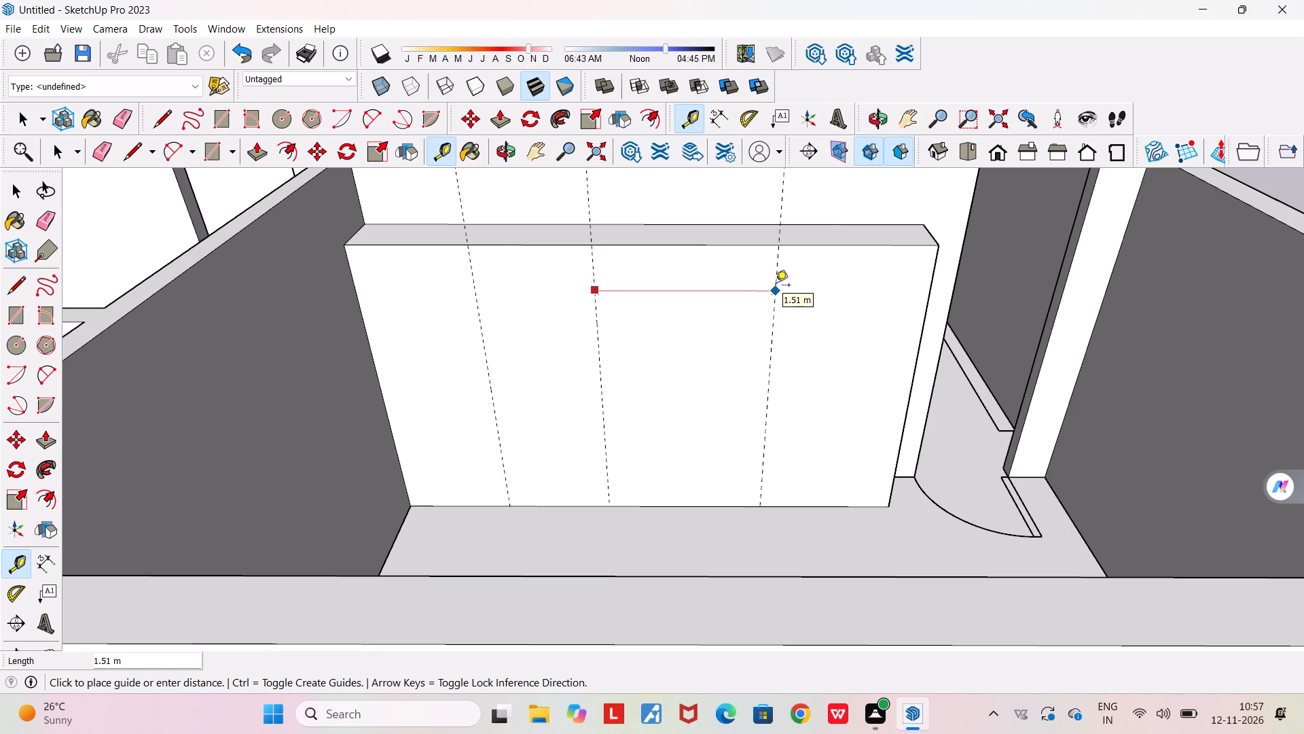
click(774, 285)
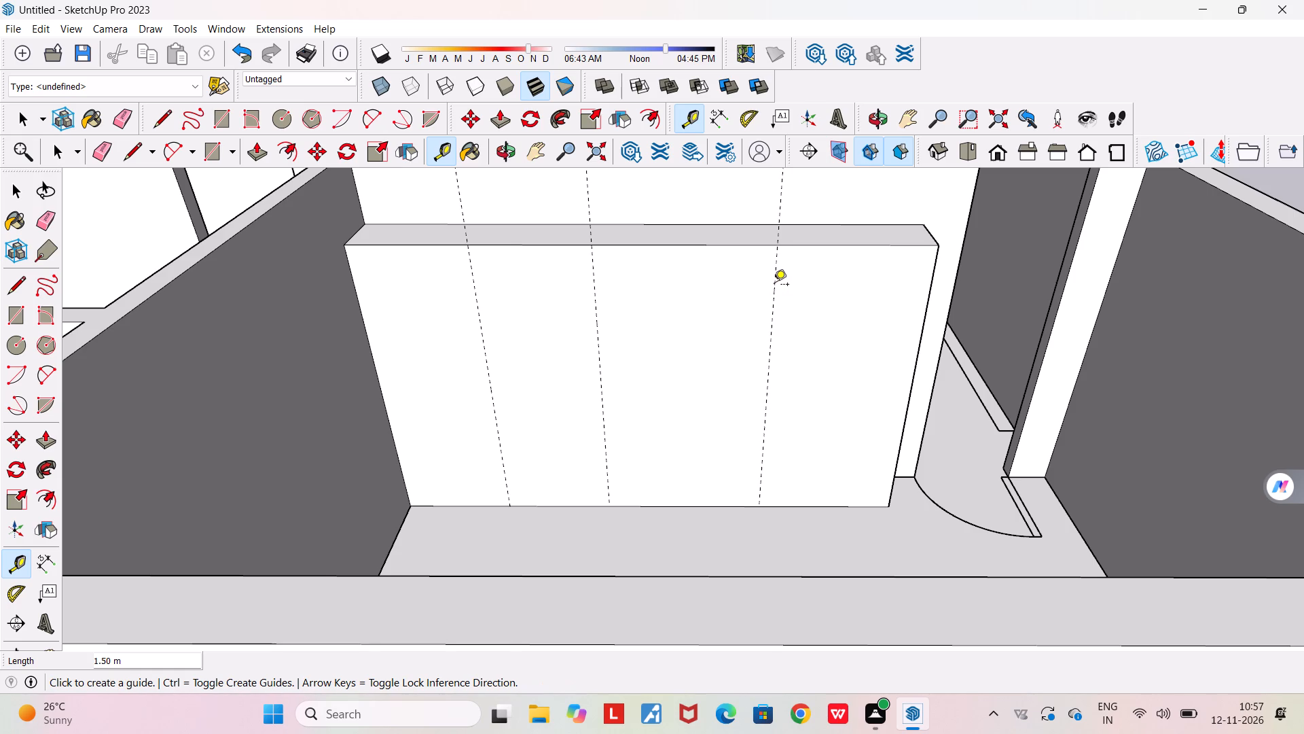
Measure the distance from the block's door-side edge to the nearest guide.
click(910, 388)
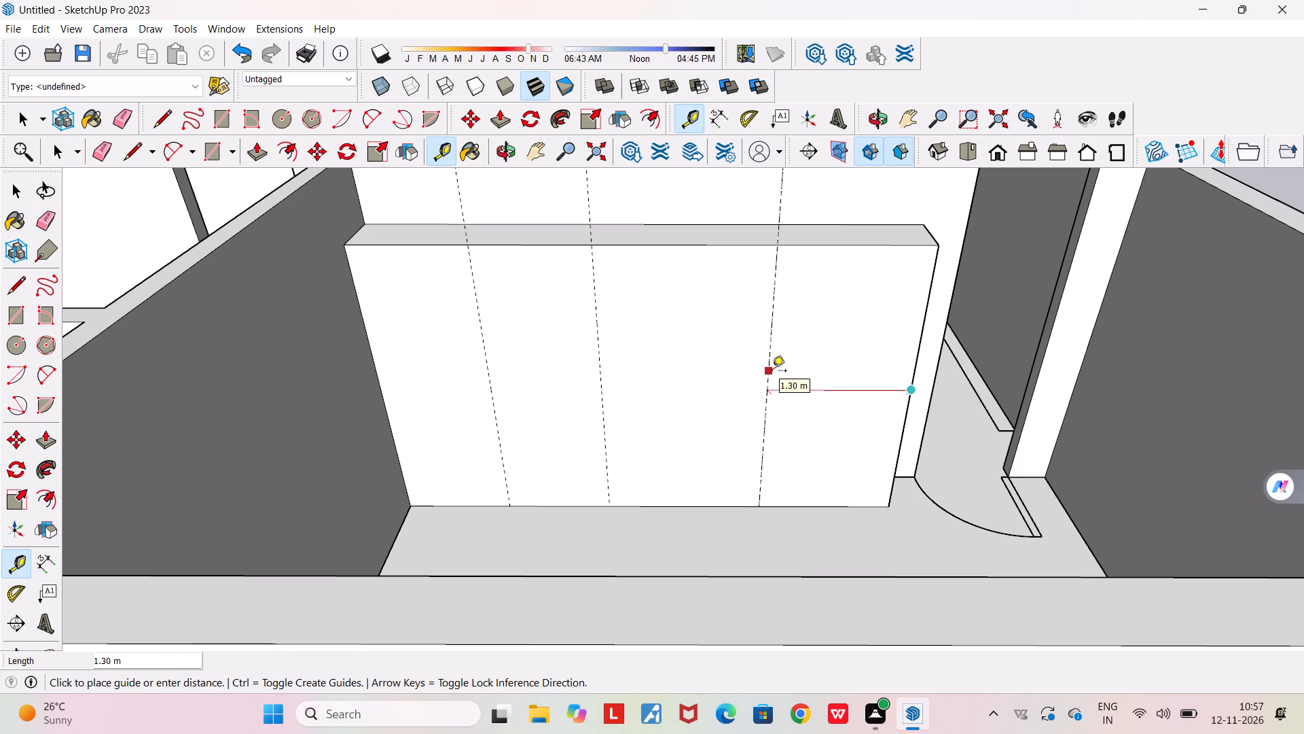
key(space)
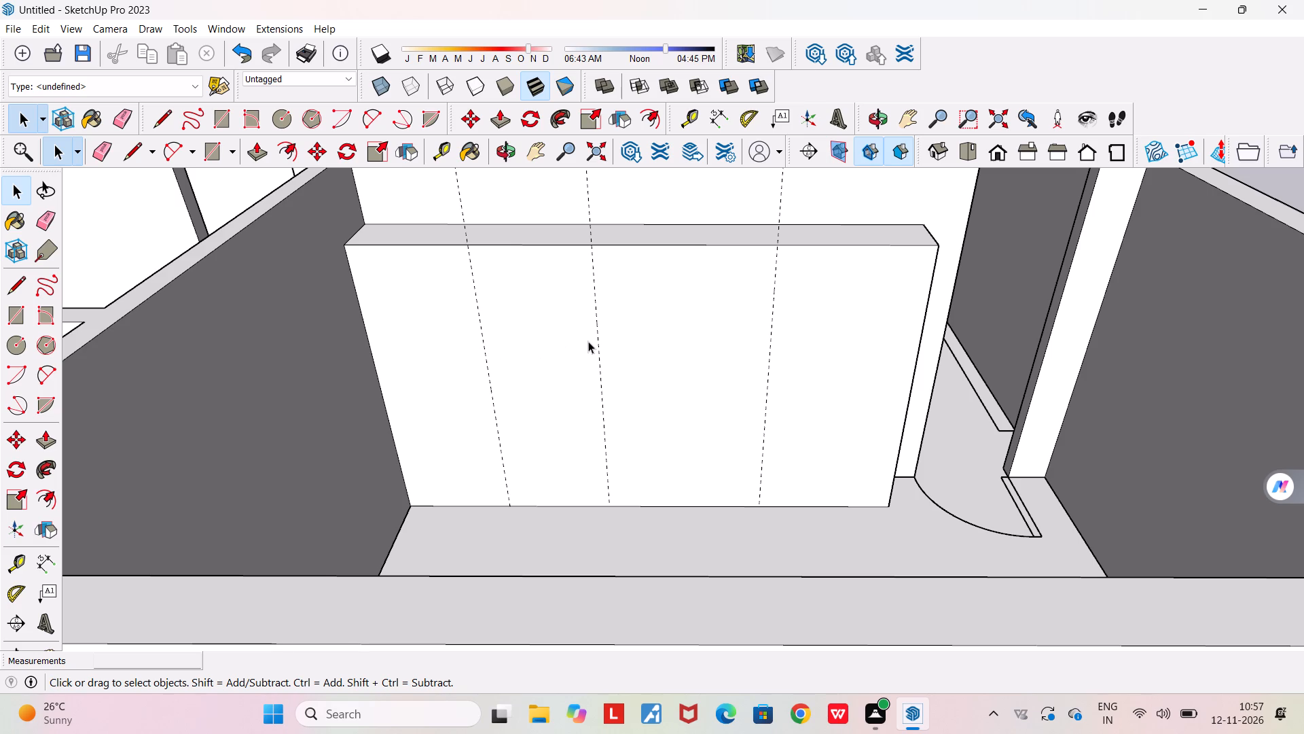
Place a vertical guide on the block's front face about 1.15 m from the first guide.
click(693, 118)
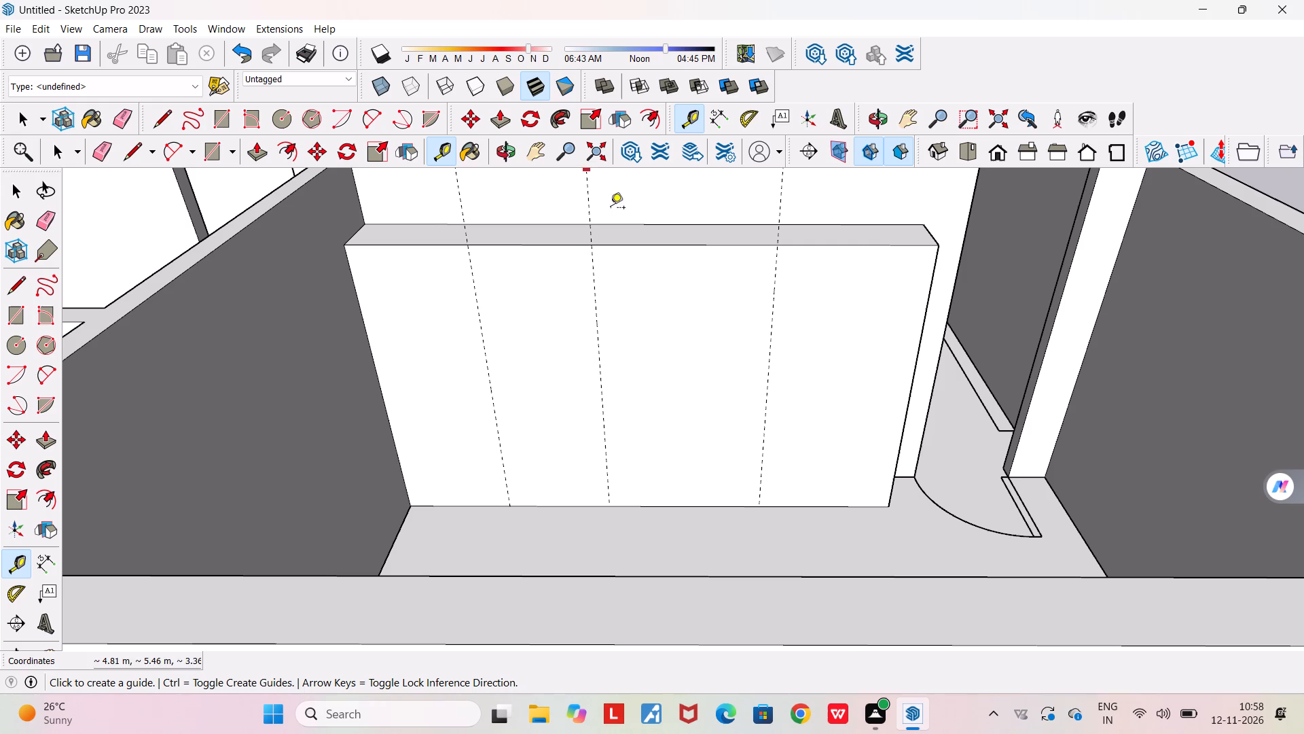
click(480, 334)
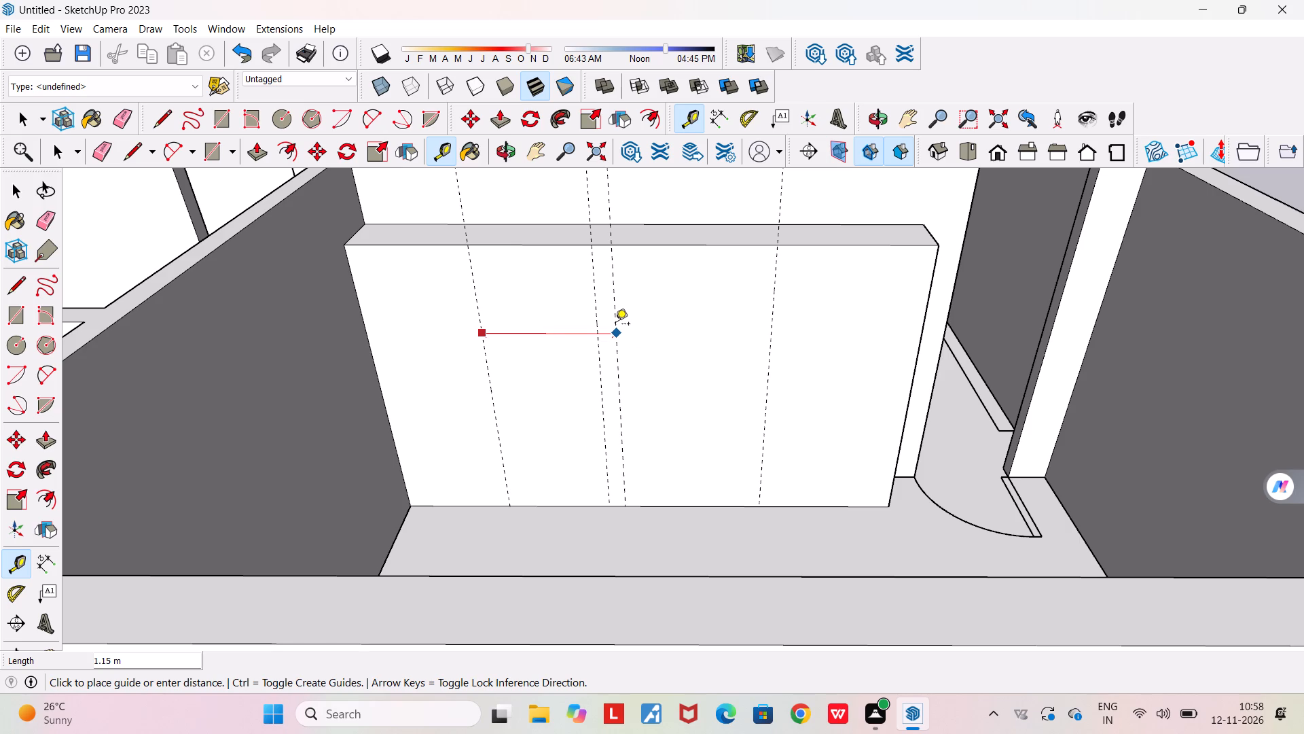
click(615, 325)
key(space)
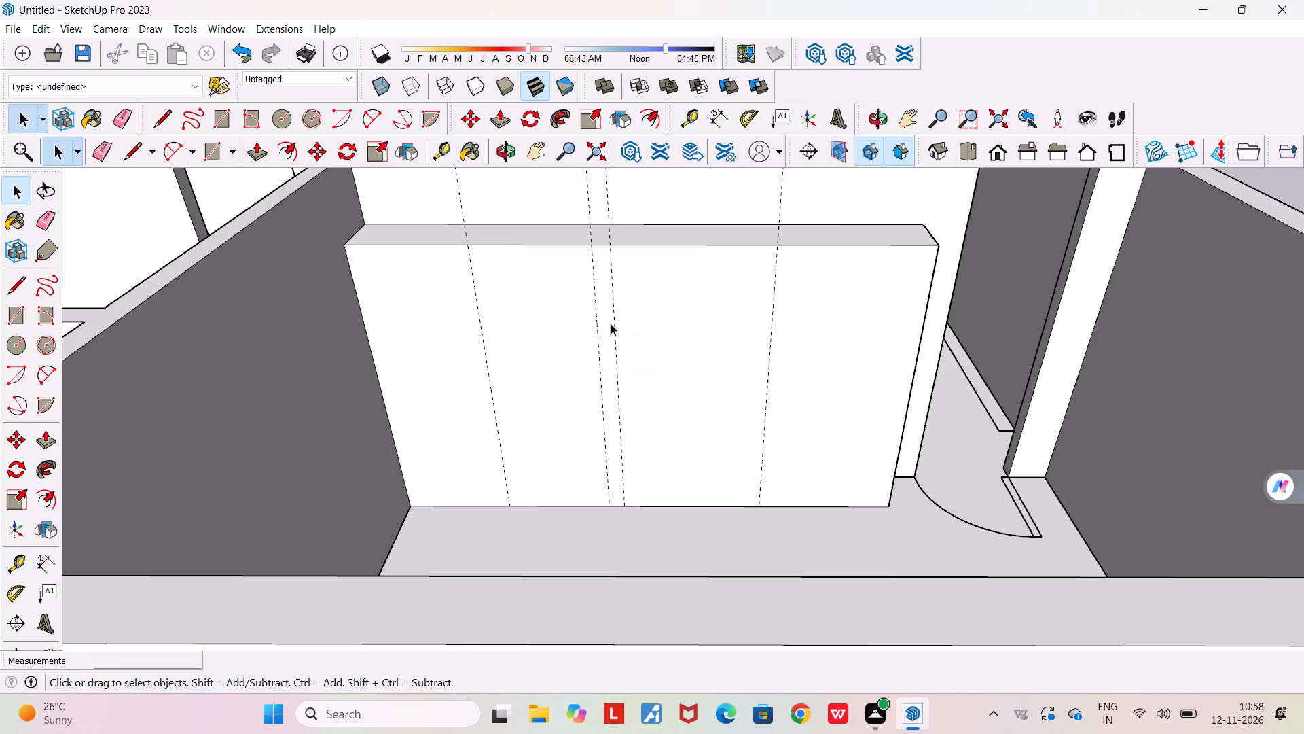
Erase the two superseded vertical guides, keeping the first guide and the one 1.15 m from it.
text(e)
drag(604, 337, 594, 332)
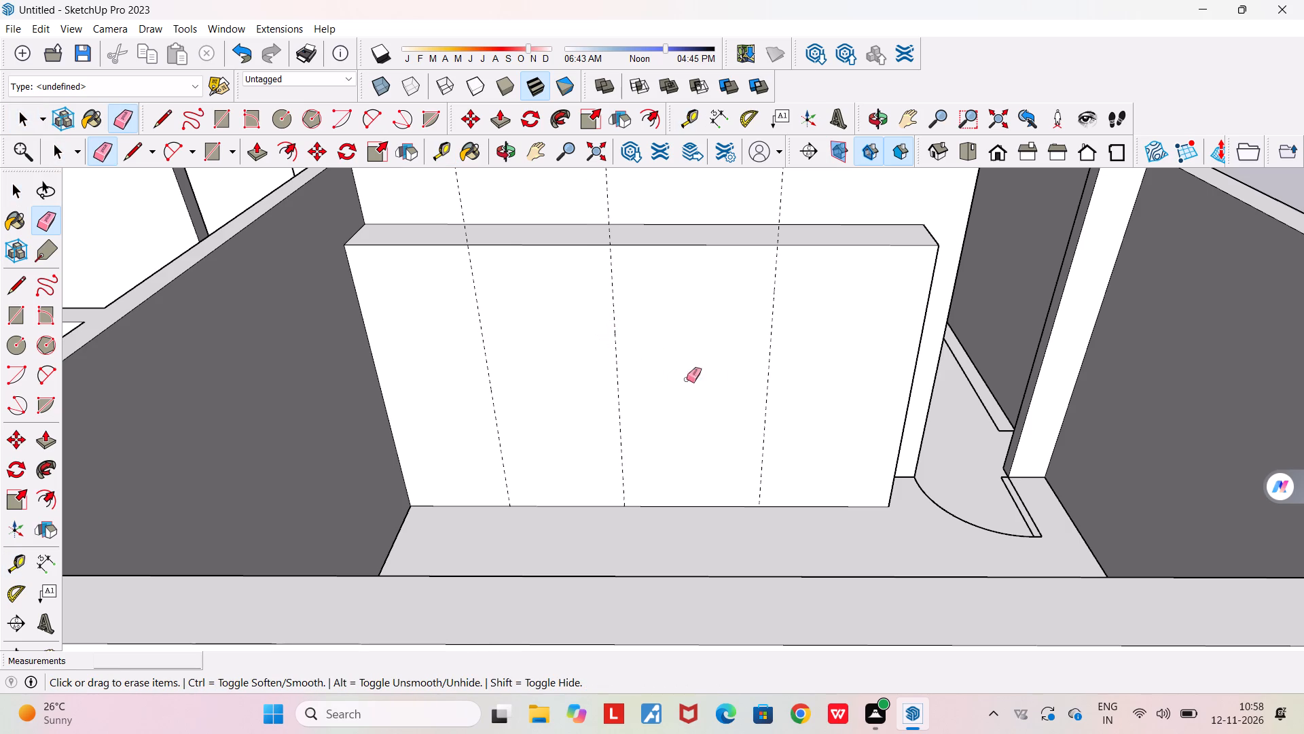
click(765, 410)
key(space)
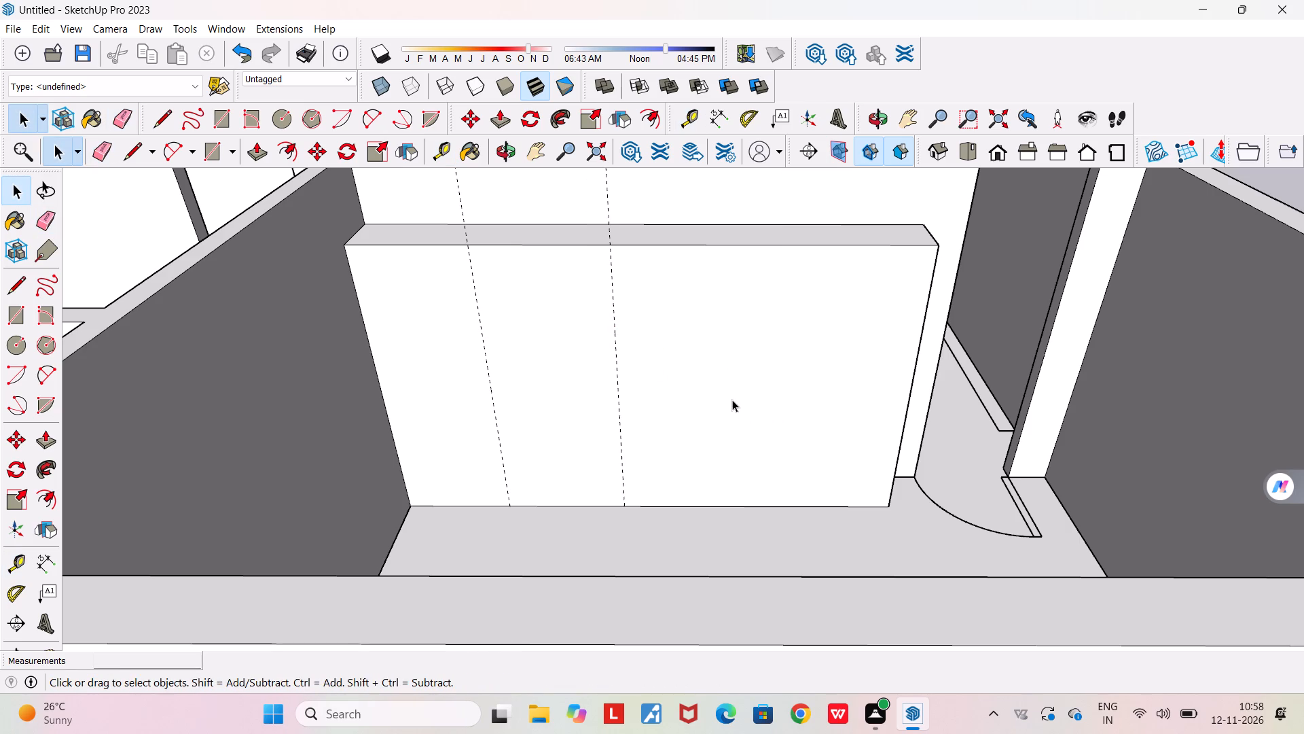
Place a vertical guide 1.50 m from the second guide, towards the block's door-side edge.
click(684, 120)
click(613, 313)
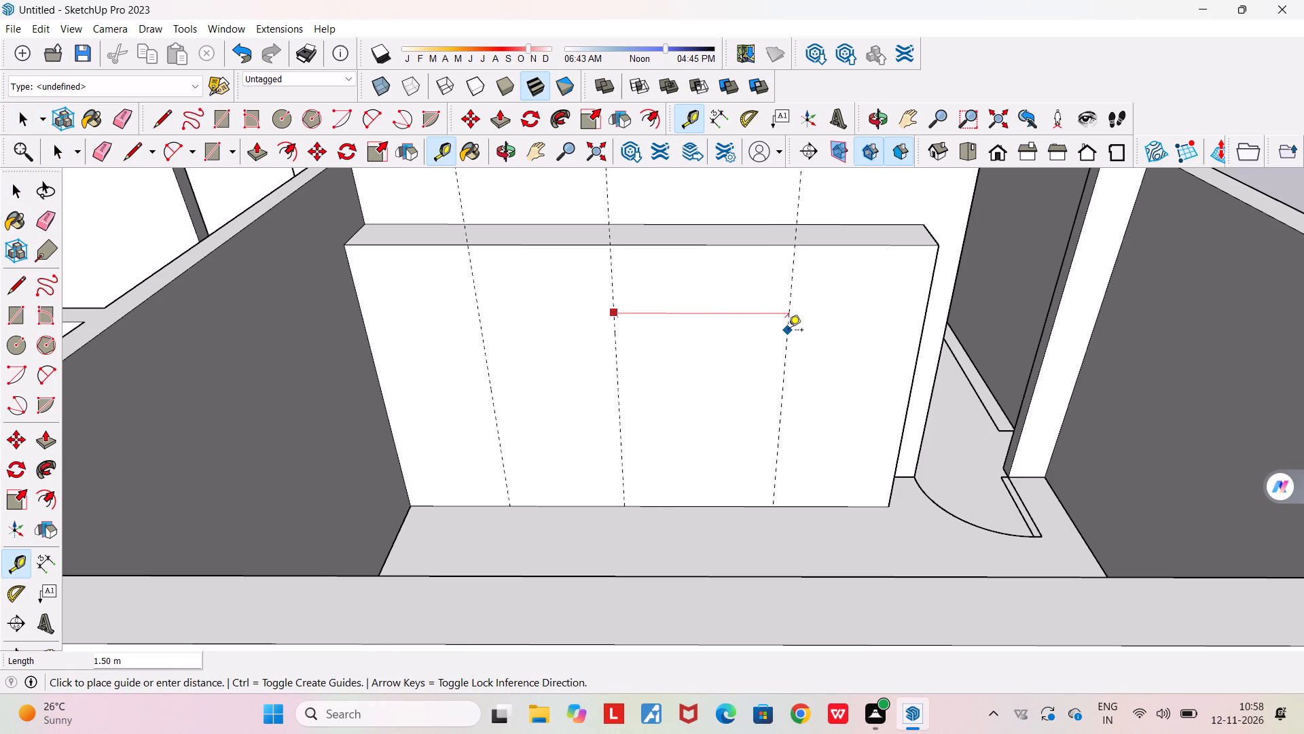
click(789, 331)
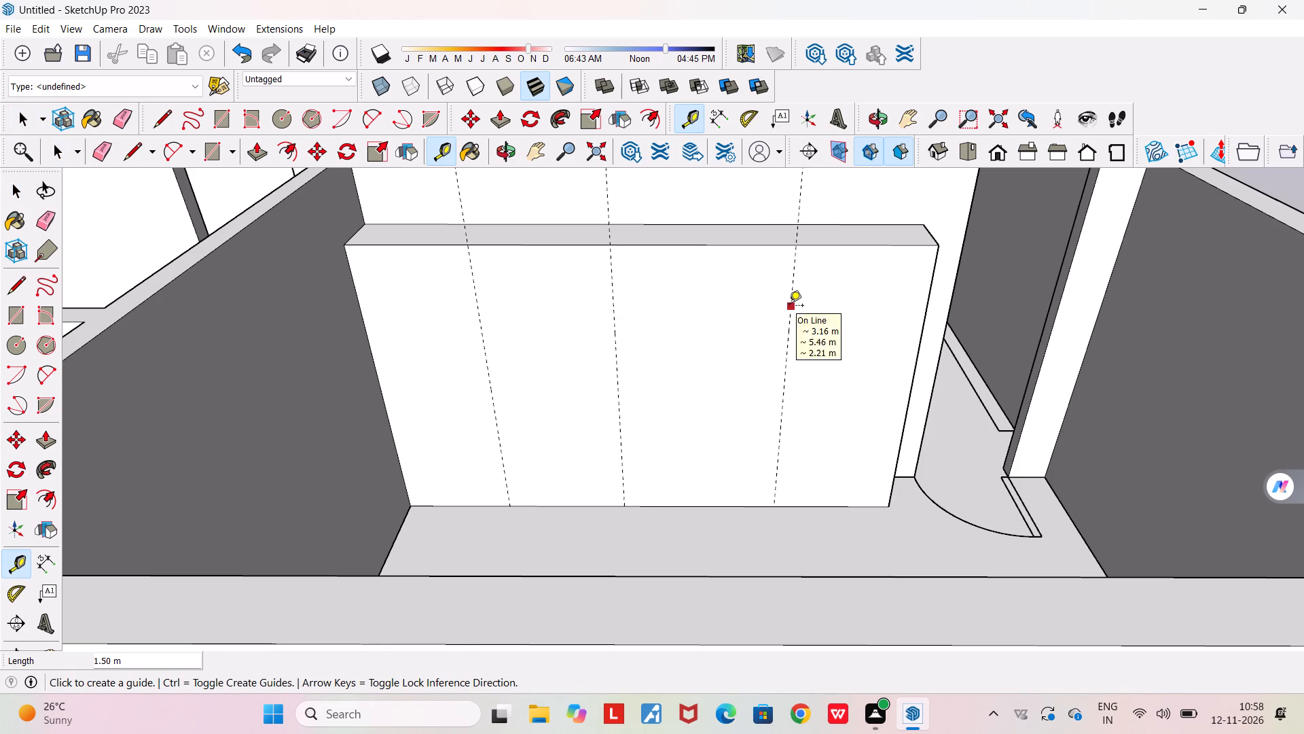
Measure the distance from the last guide to the block's door-side edge.
click(789, 307)
key(space)
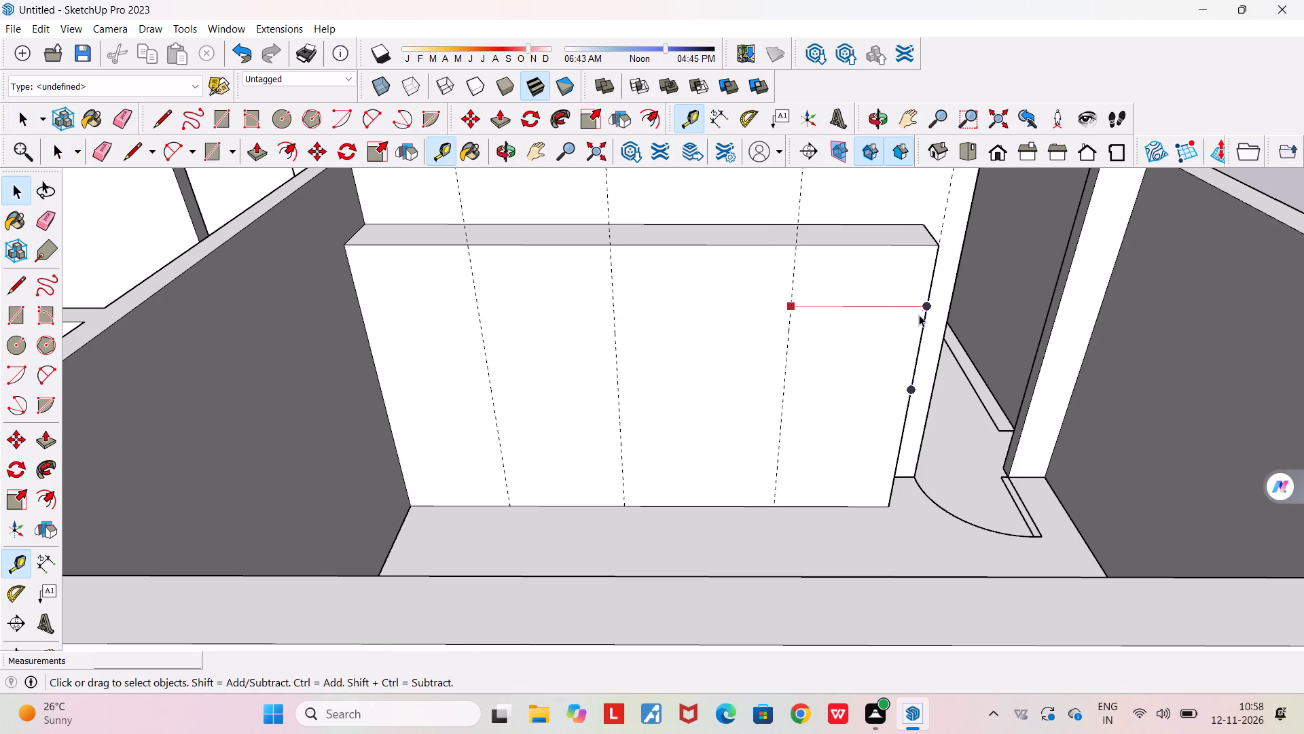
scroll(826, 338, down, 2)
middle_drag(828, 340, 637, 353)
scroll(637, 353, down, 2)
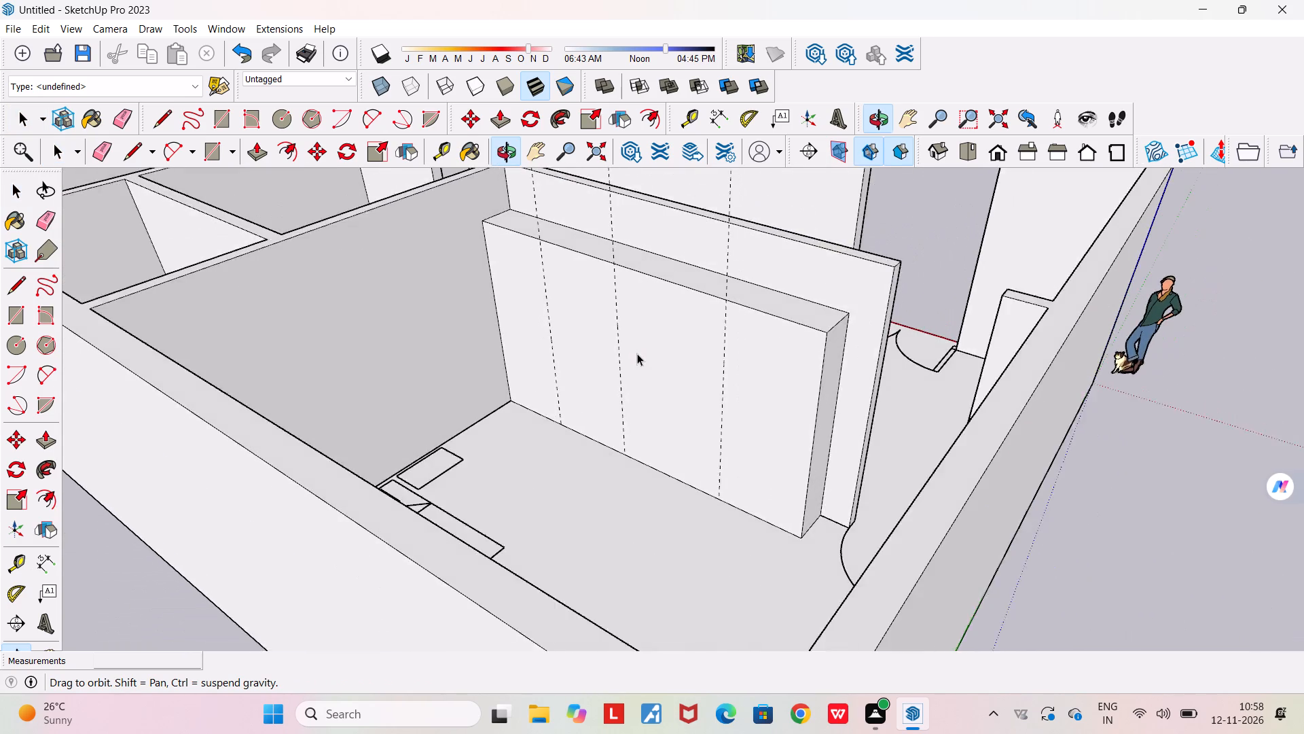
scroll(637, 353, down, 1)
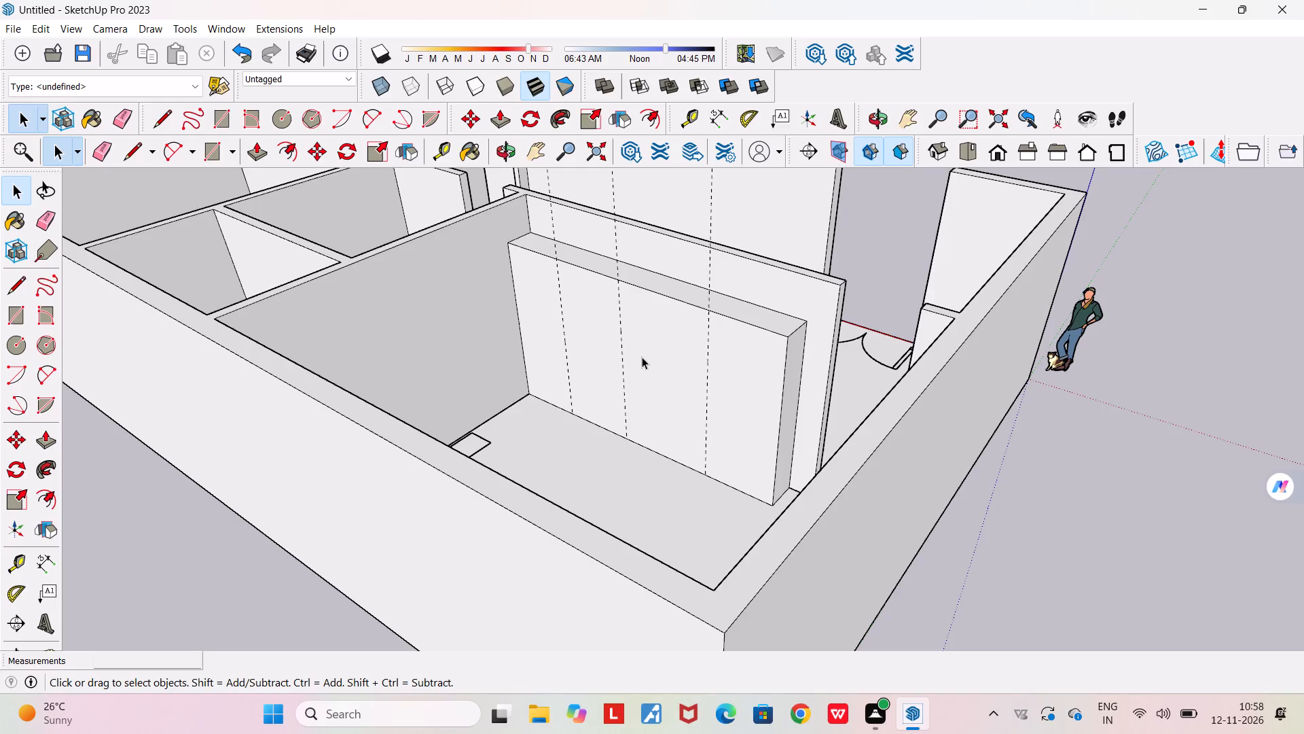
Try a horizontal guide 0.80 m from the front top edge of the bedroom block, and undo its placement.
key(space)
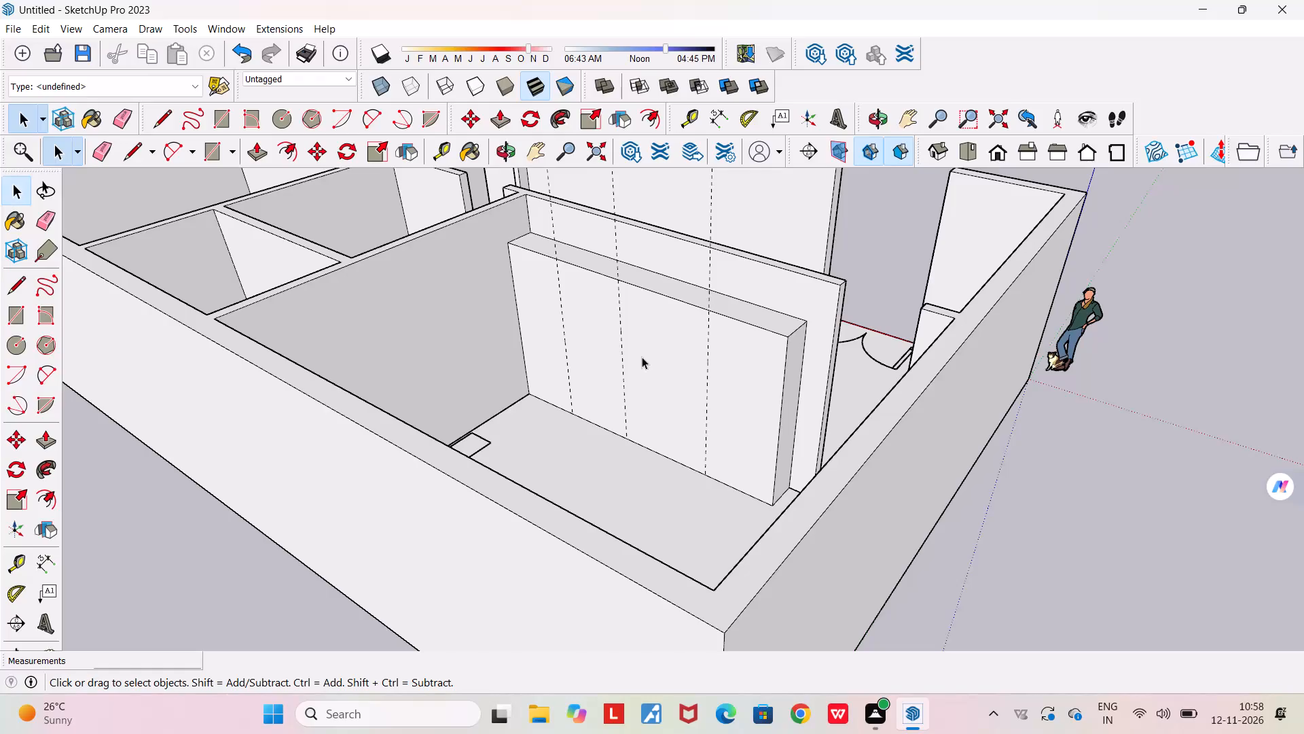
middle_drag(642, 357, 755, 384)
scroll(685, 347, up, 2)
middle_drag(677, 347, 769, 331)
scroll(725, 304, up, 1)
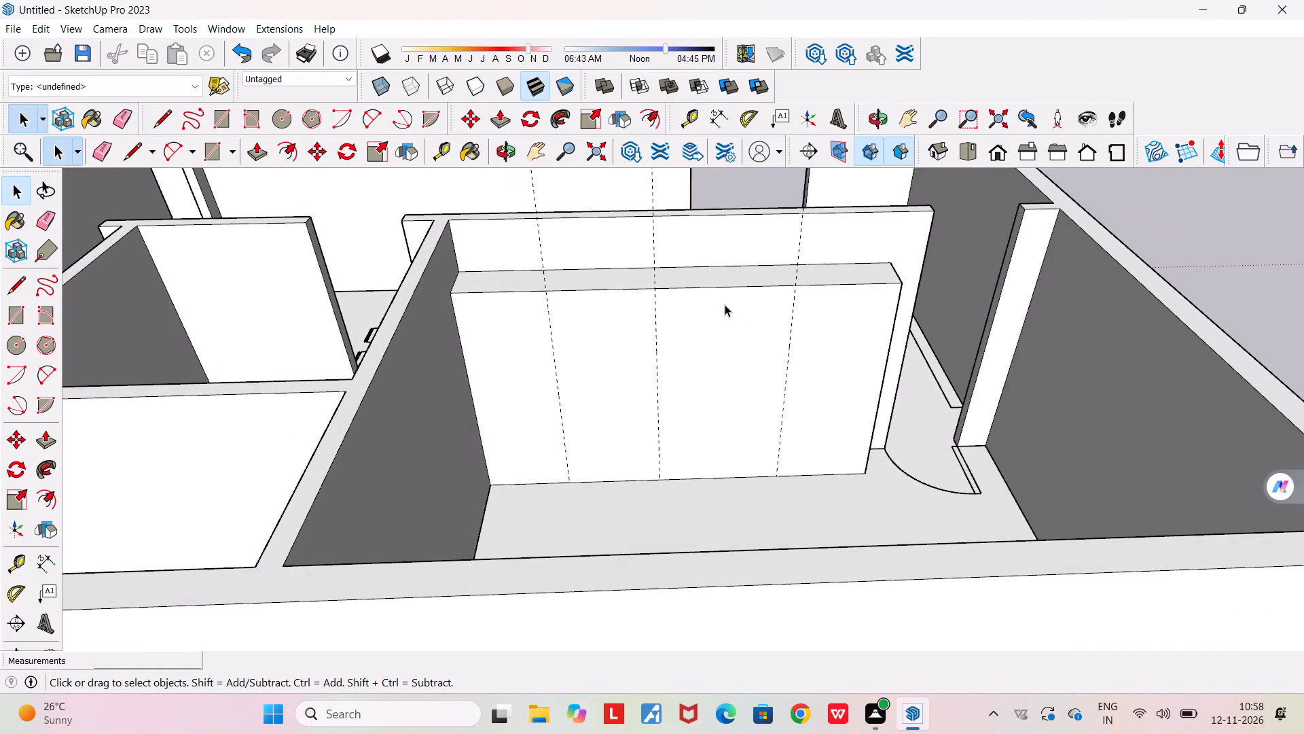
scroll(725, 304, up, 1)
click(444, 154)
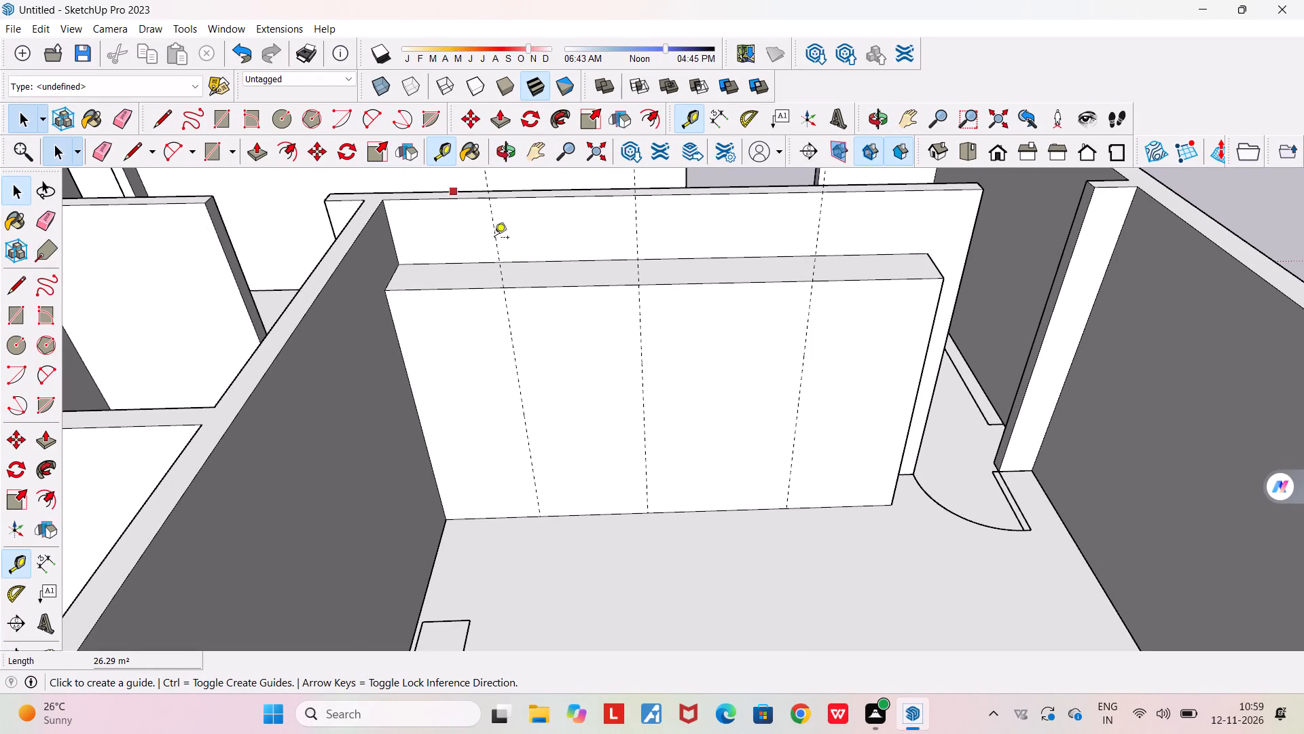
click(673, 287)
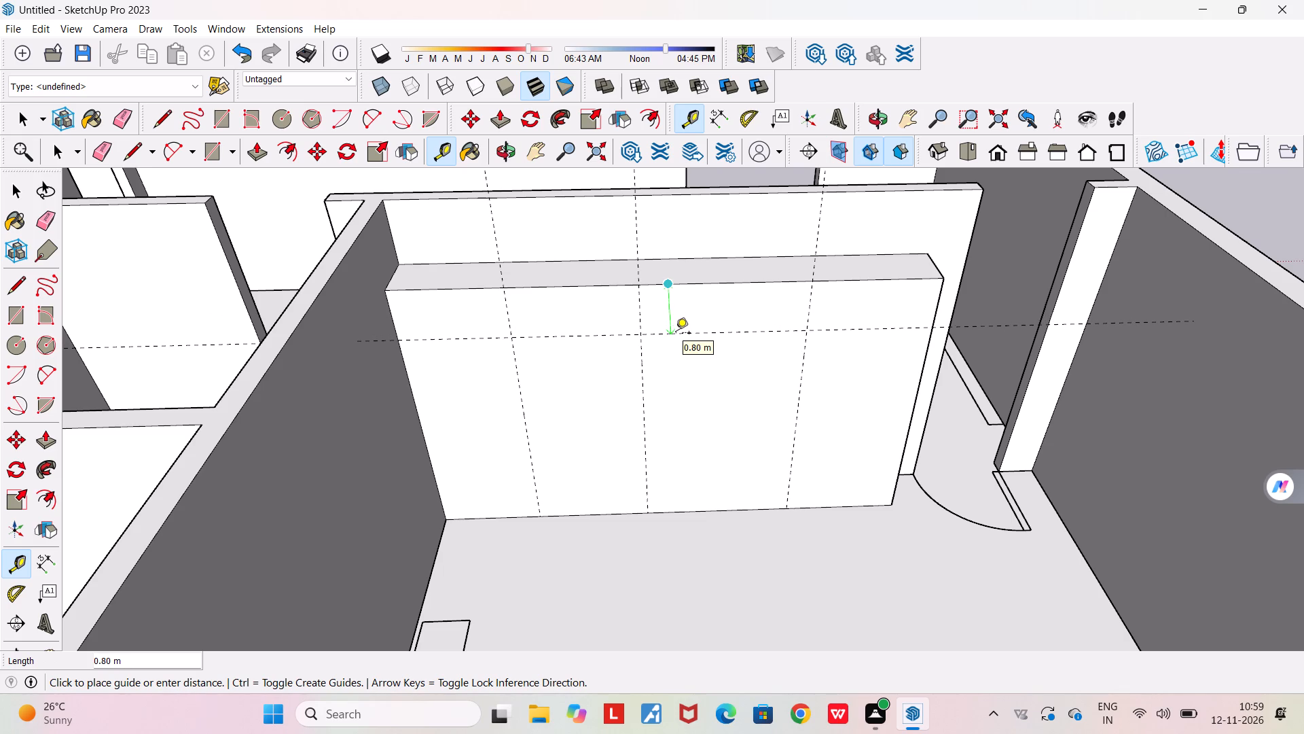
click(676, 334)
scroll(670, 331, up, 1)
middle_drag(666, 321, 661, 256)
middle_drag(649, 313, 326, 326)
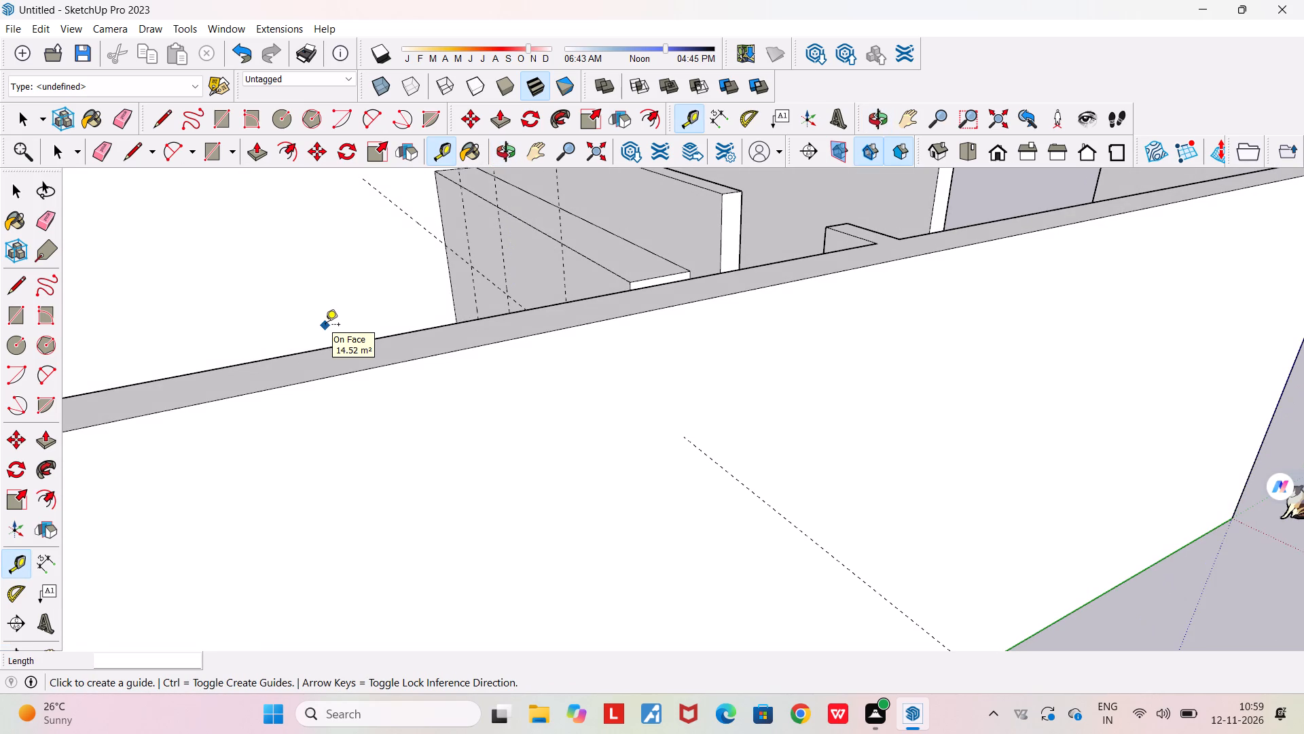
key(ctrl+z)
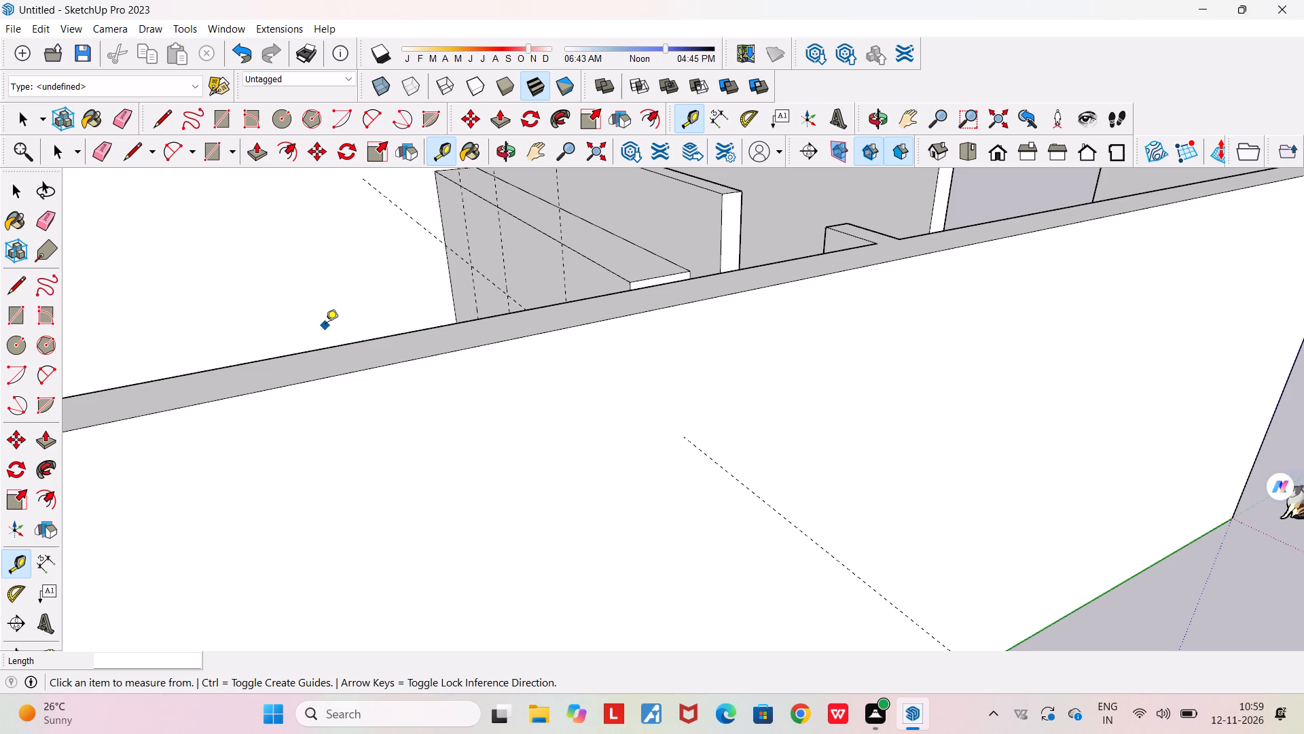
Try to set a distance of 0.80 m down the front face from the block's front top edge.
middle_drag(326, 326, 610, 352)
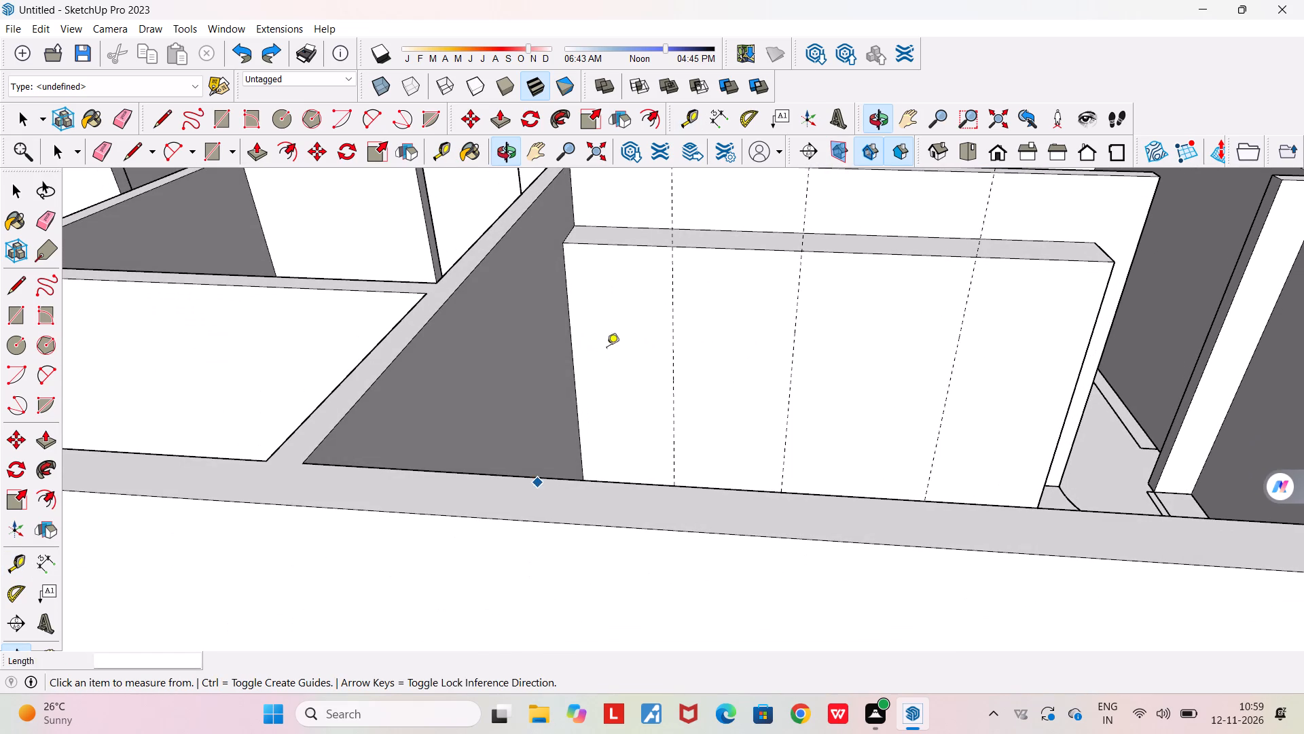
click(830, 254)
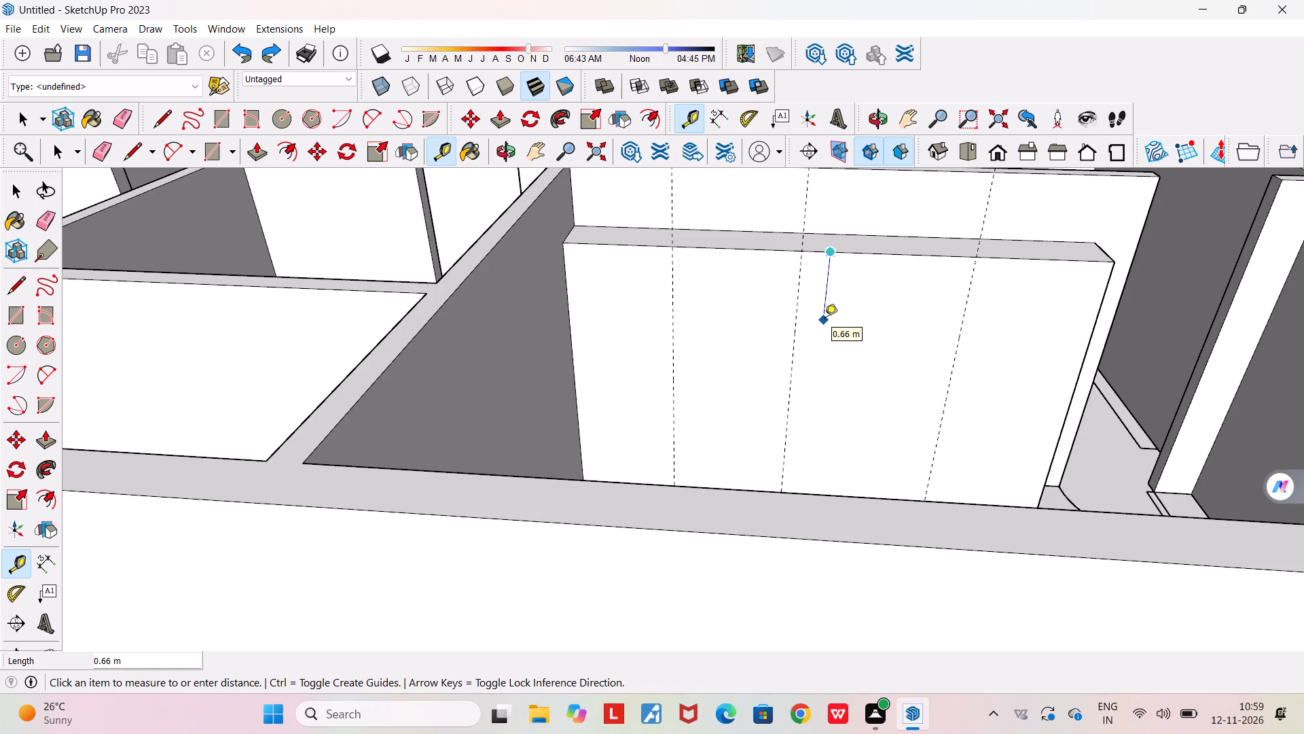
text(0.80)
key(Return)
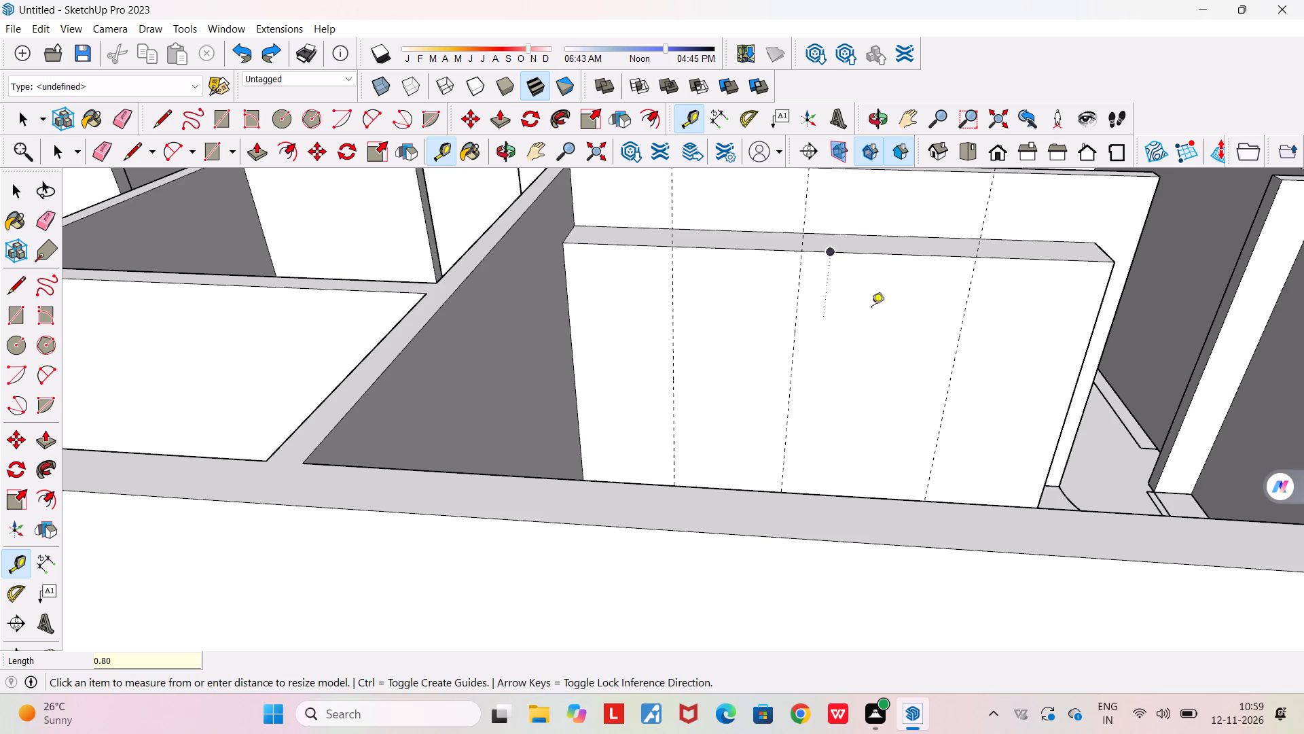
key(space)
Place a horizontal guide 0.80 mm down from the block's front top edge.
middle_drag(844, 376, 846, 460)
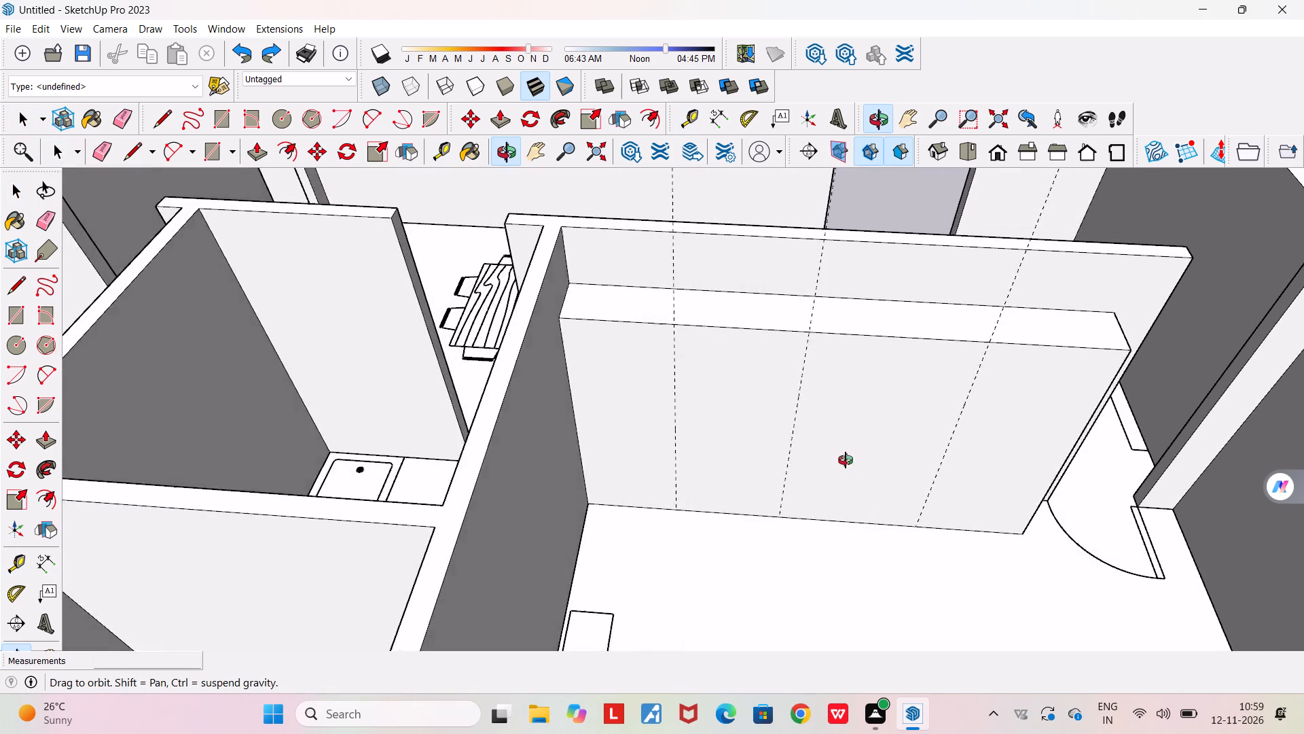
middle_drag(846, 460, 872, 342)
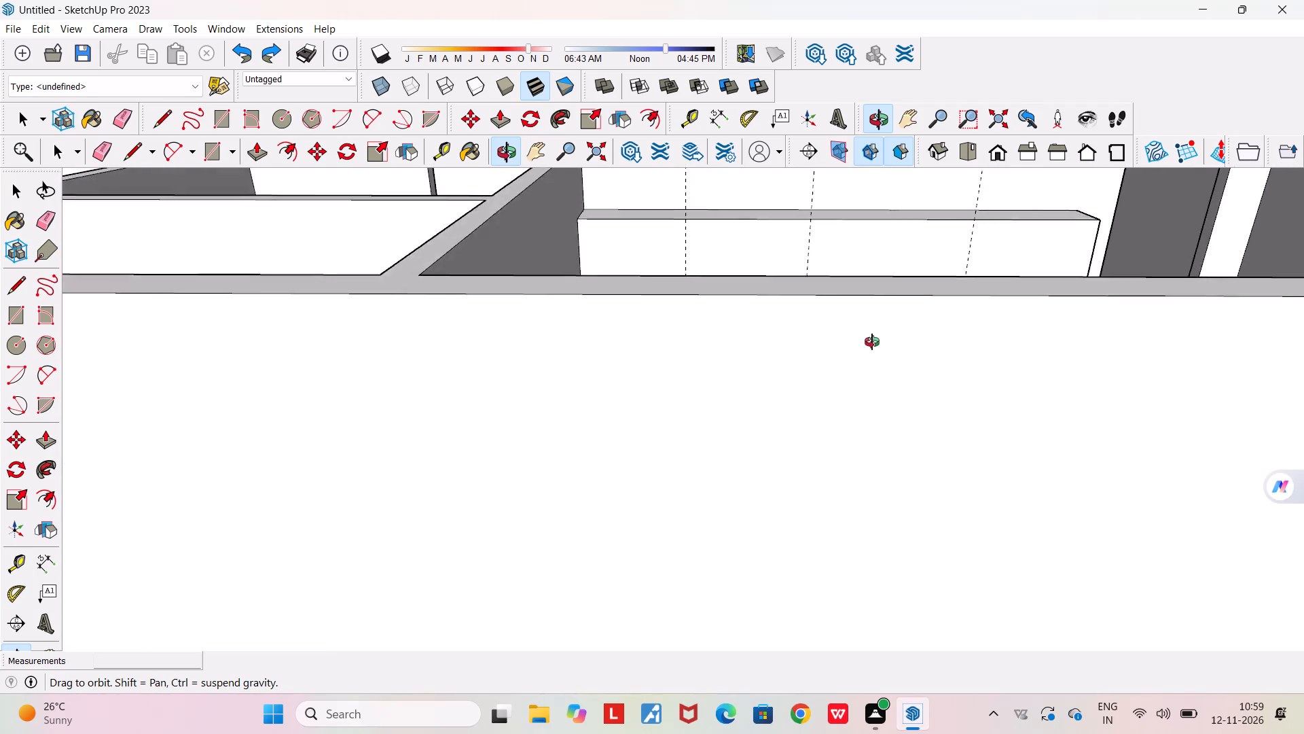
middle_drag(872, 342, 913, 423)
scroll(878, 294, up, 2)
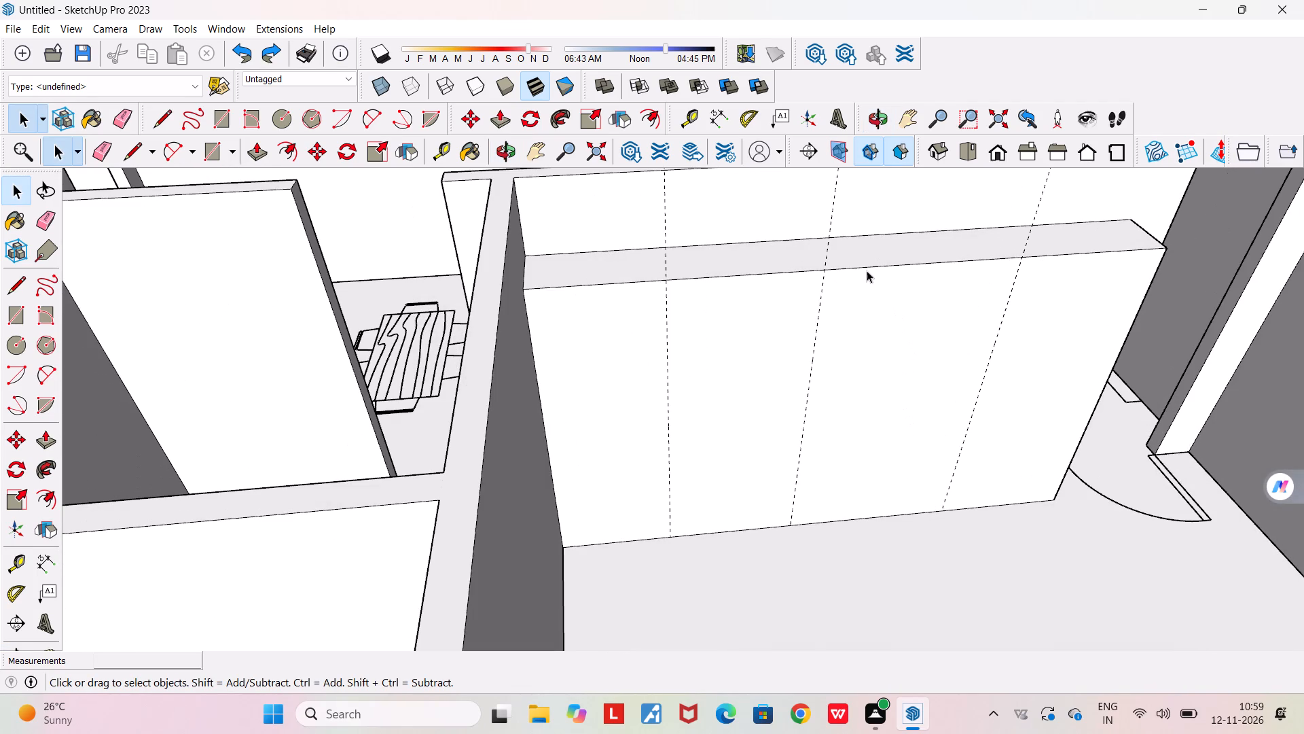
click(696, 118)
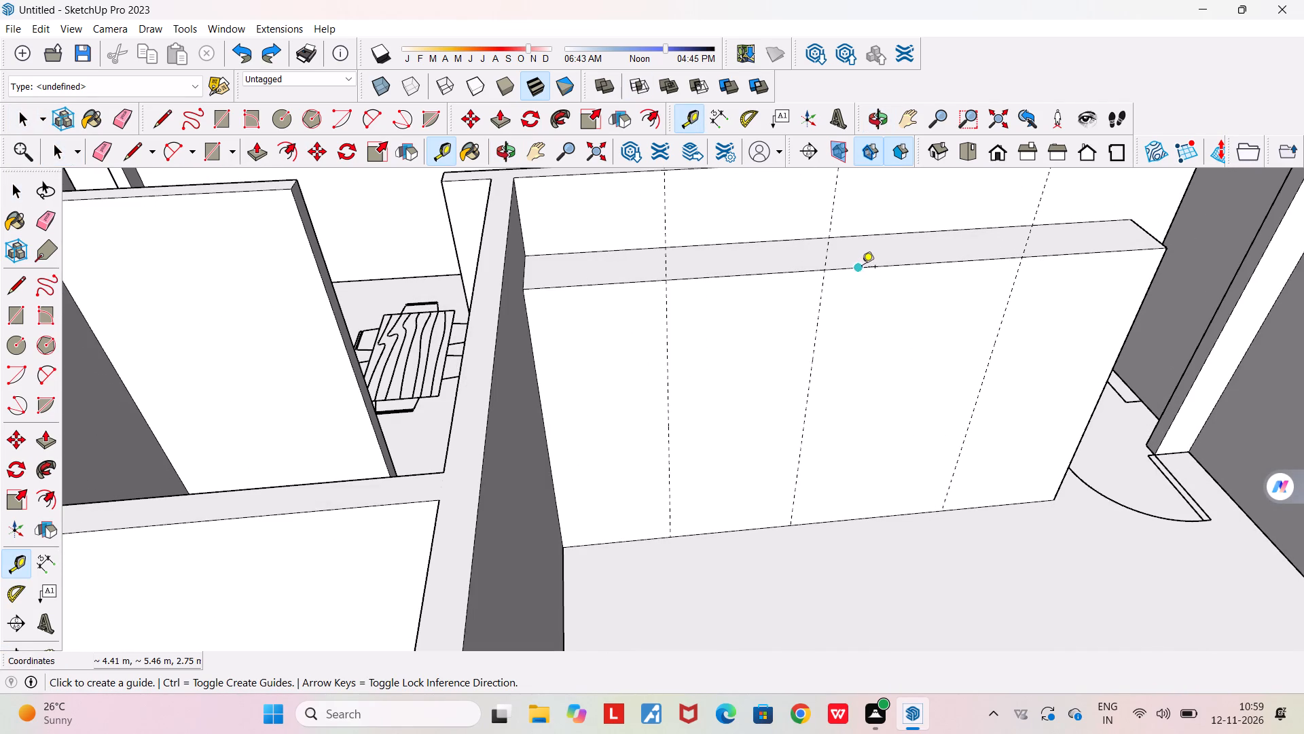
click(861, 267)
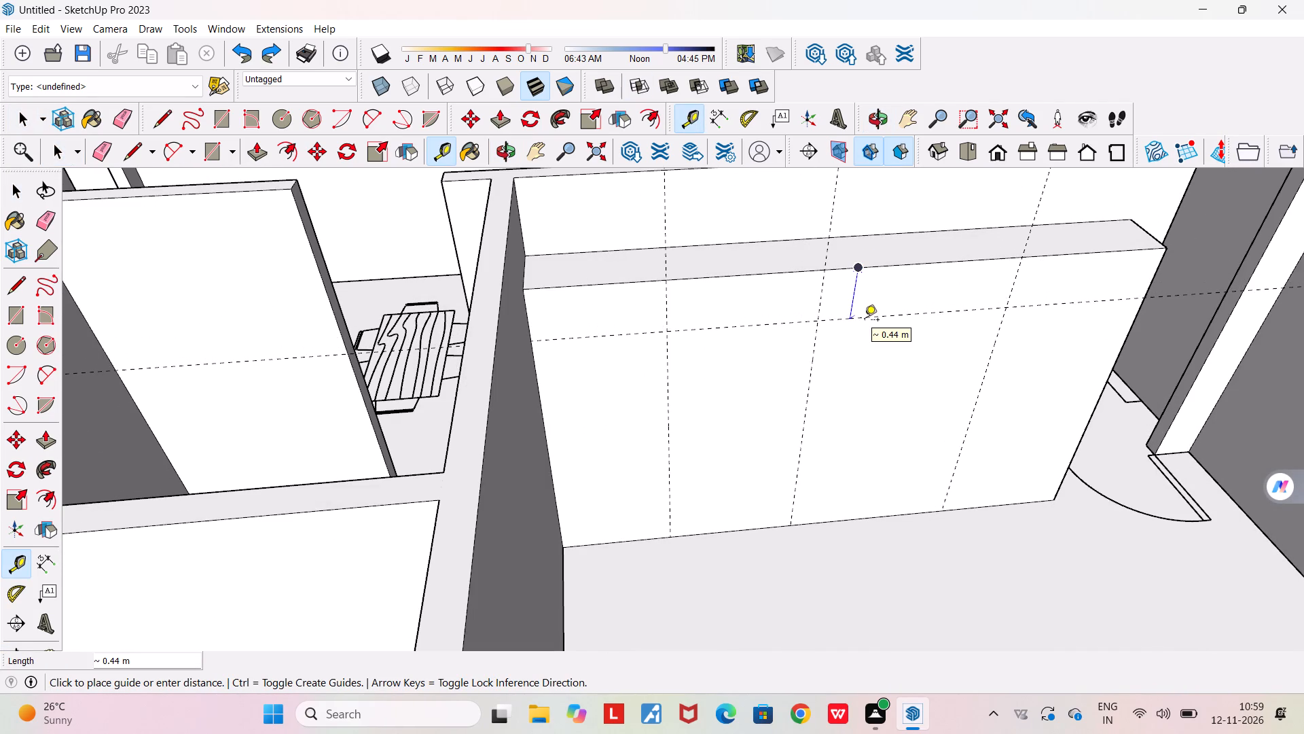
text(0.)
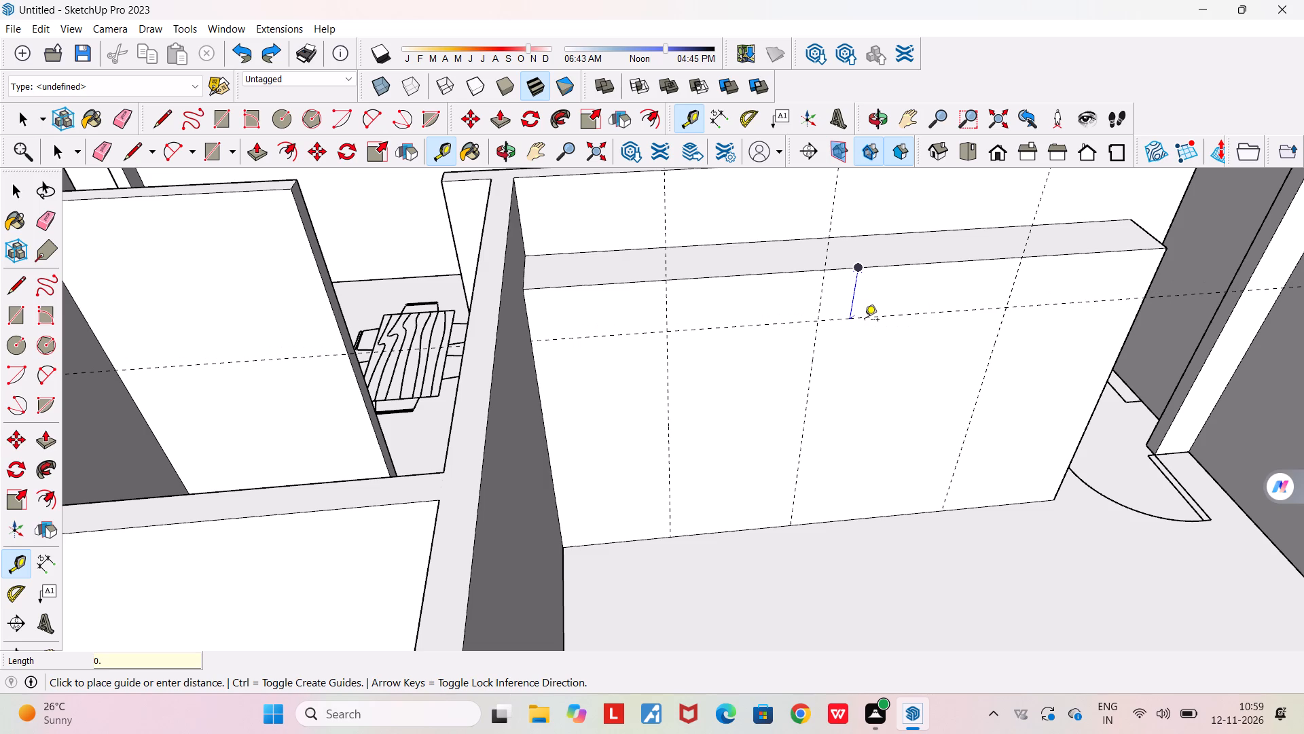
text(80)
text(mm)
key(Return)
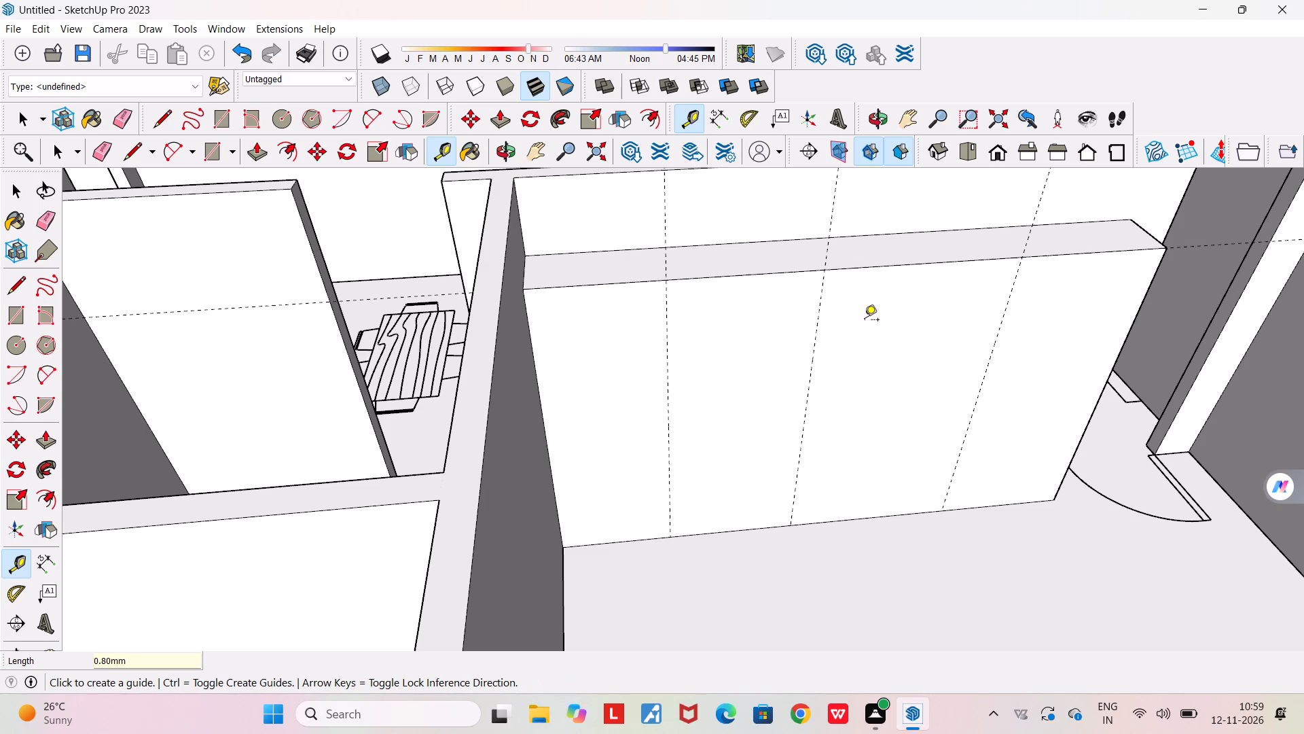
Place a horizontal guide on the block's front face about 0.40 m below its top edge.
middle_drag(850, 314, 739, 247)
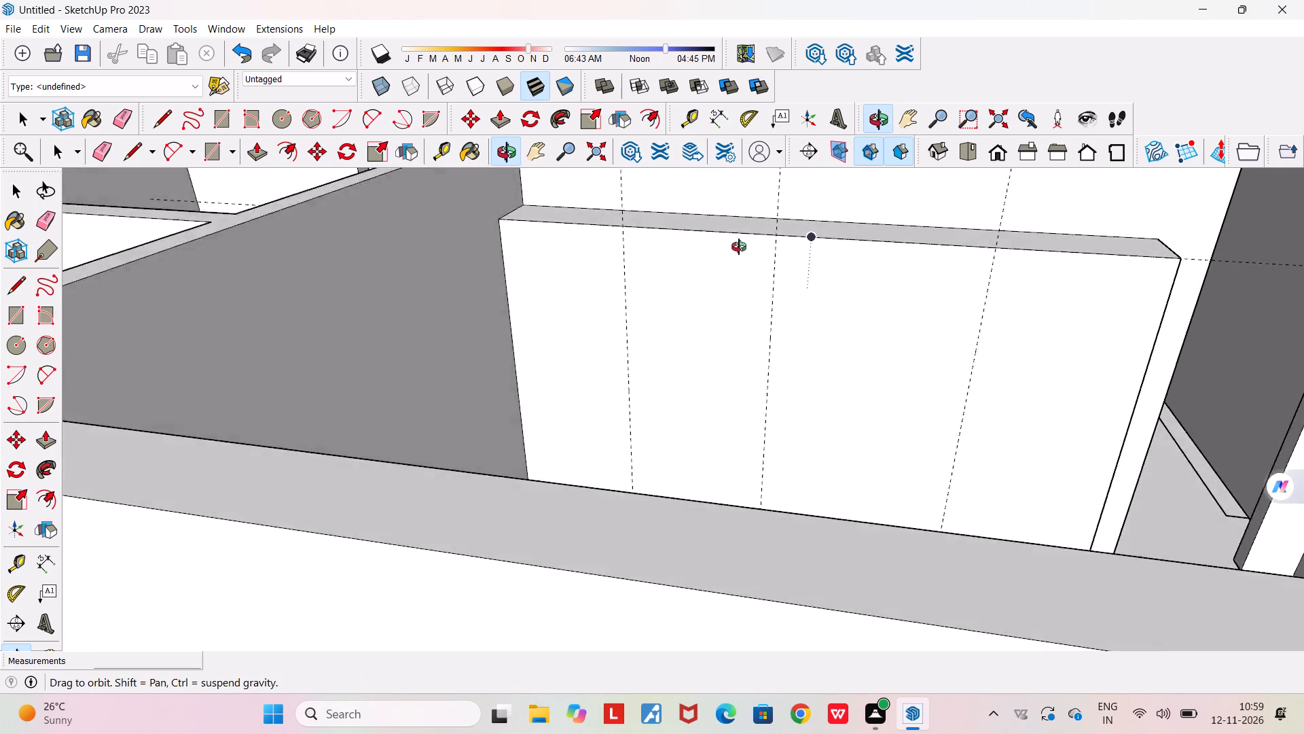
middle_drag(739, 247, 480, 239)
scroll(624, 247, up, 6)
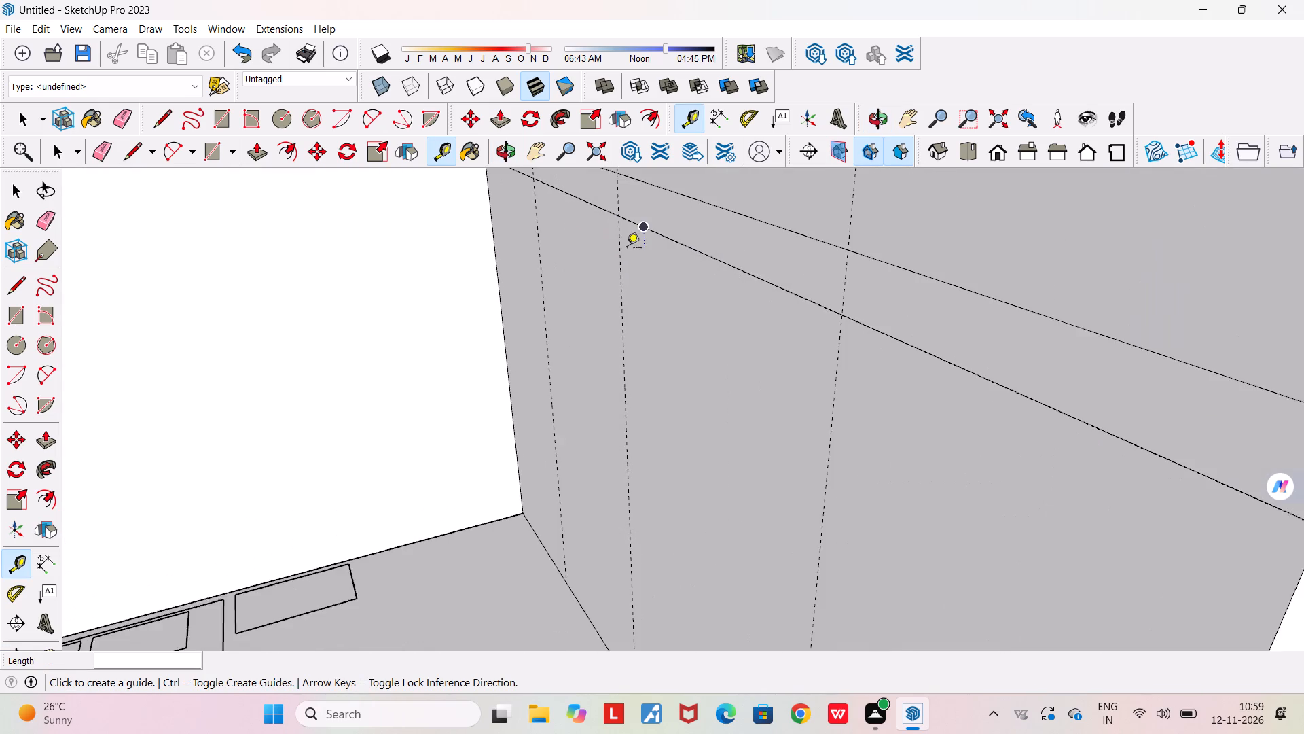
click(642, 224)
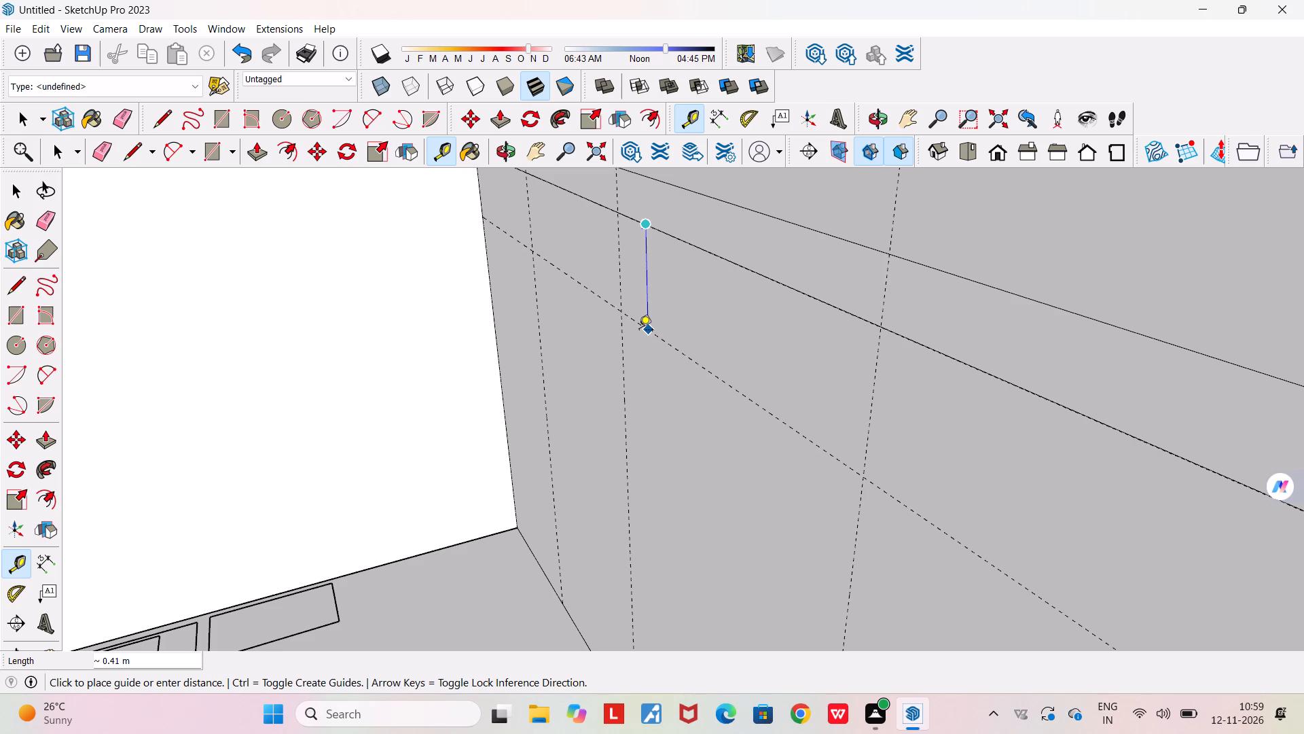
click(639, 331)
middle_drag(644, 322, 958, 413)
scroll(958, 413, down, 5)
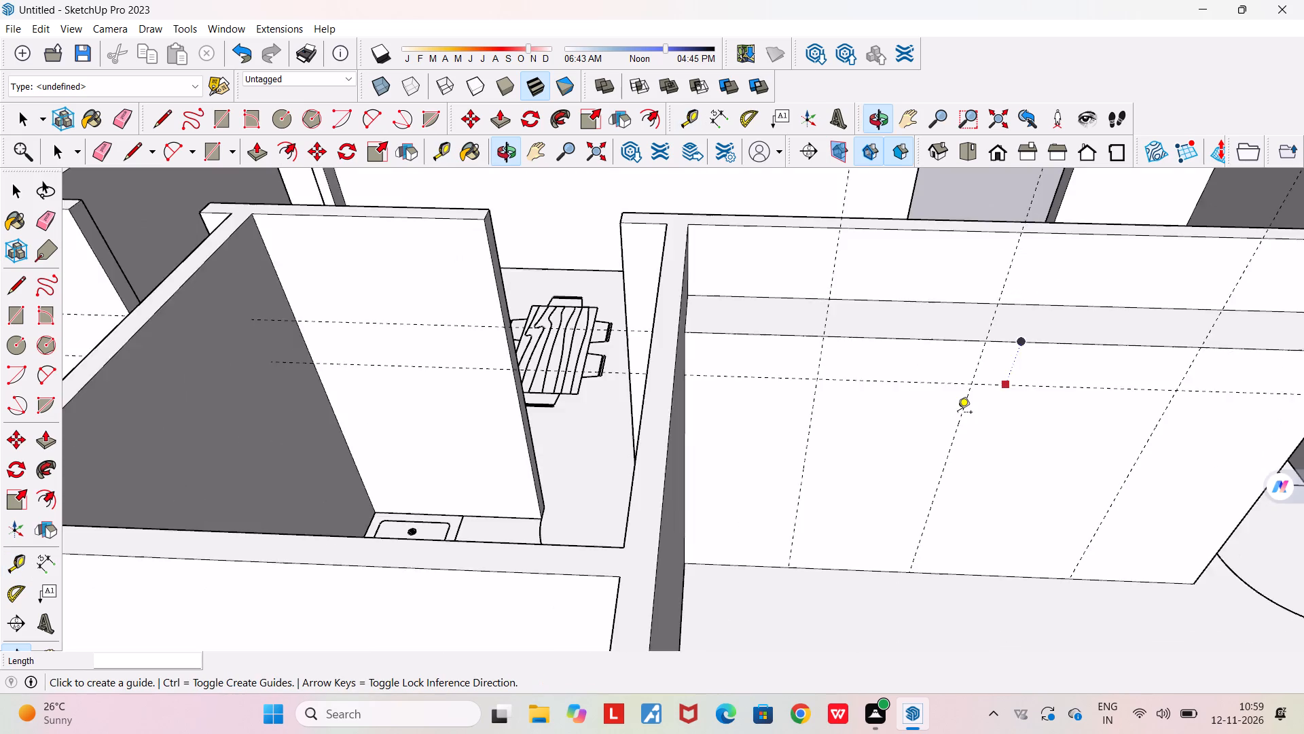
scroll(958, 413, down, 4)
middle_drag(939, 401, 420, 285)
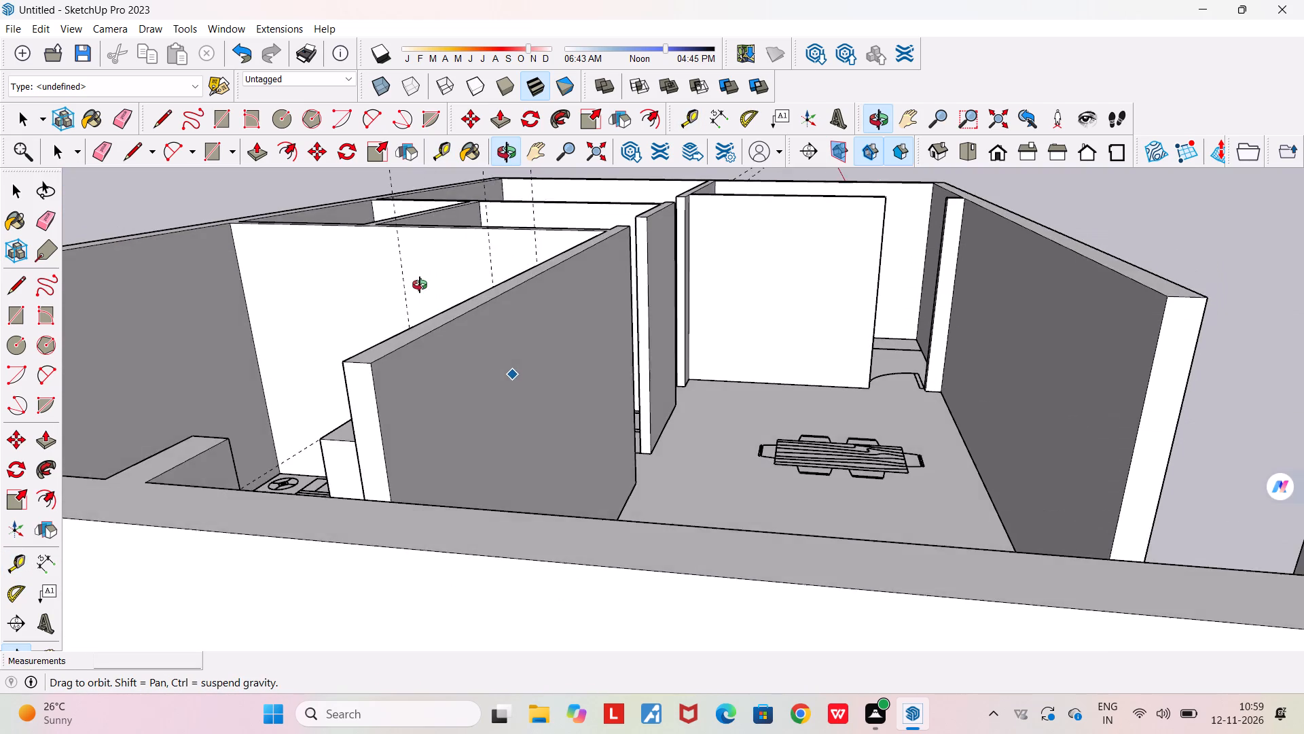
middle_drag(420, 285, 588, 300)
scroll(588, 300, down, 4)
middle_drag(513, 362, 790, 436)
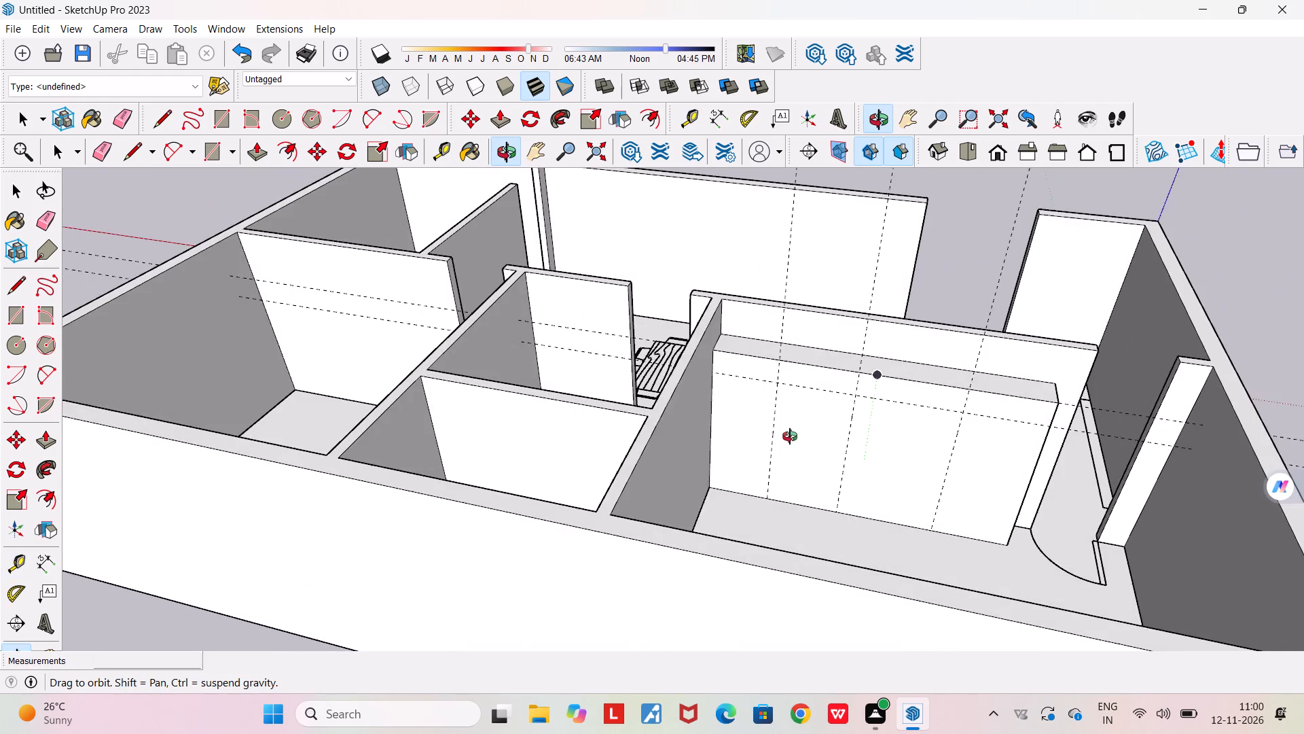
middle_drag(790, 436, 796, 436)
scroll(1092, 580, up, 4)
middle_drag(1092, 580, 1114, 583)
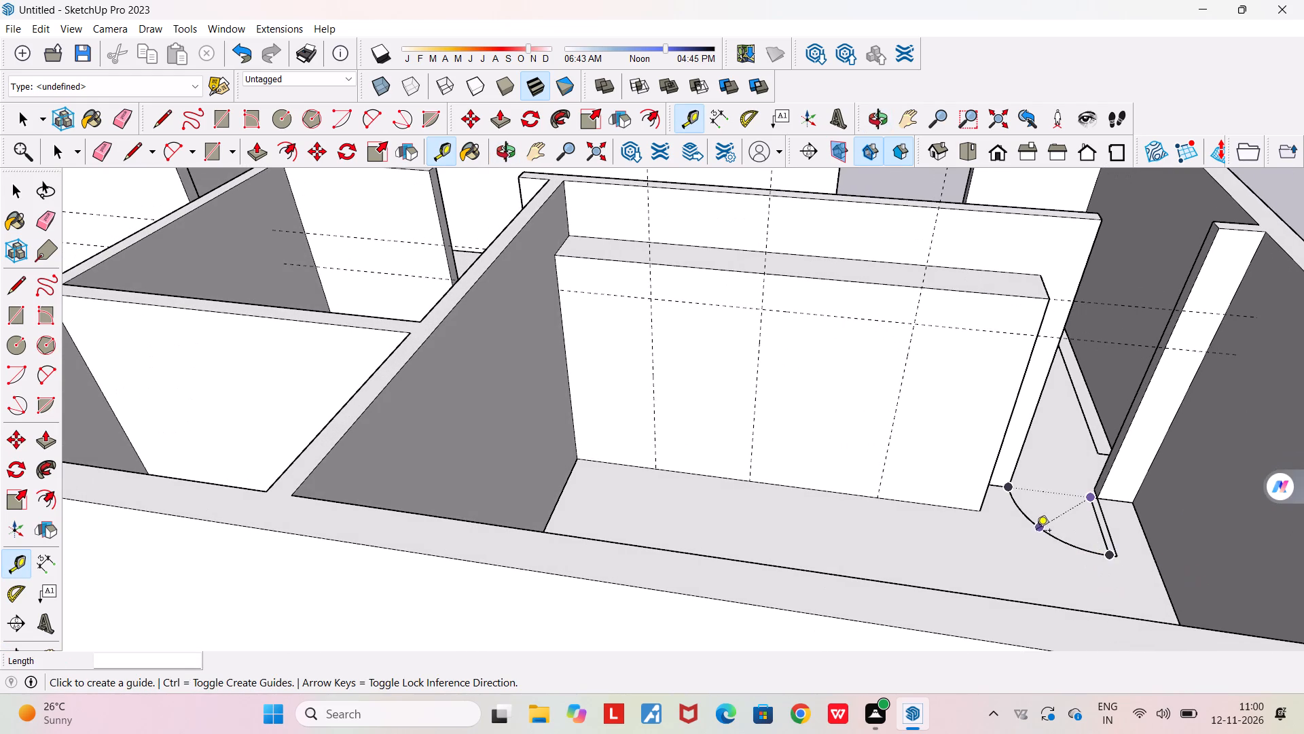
key(space)
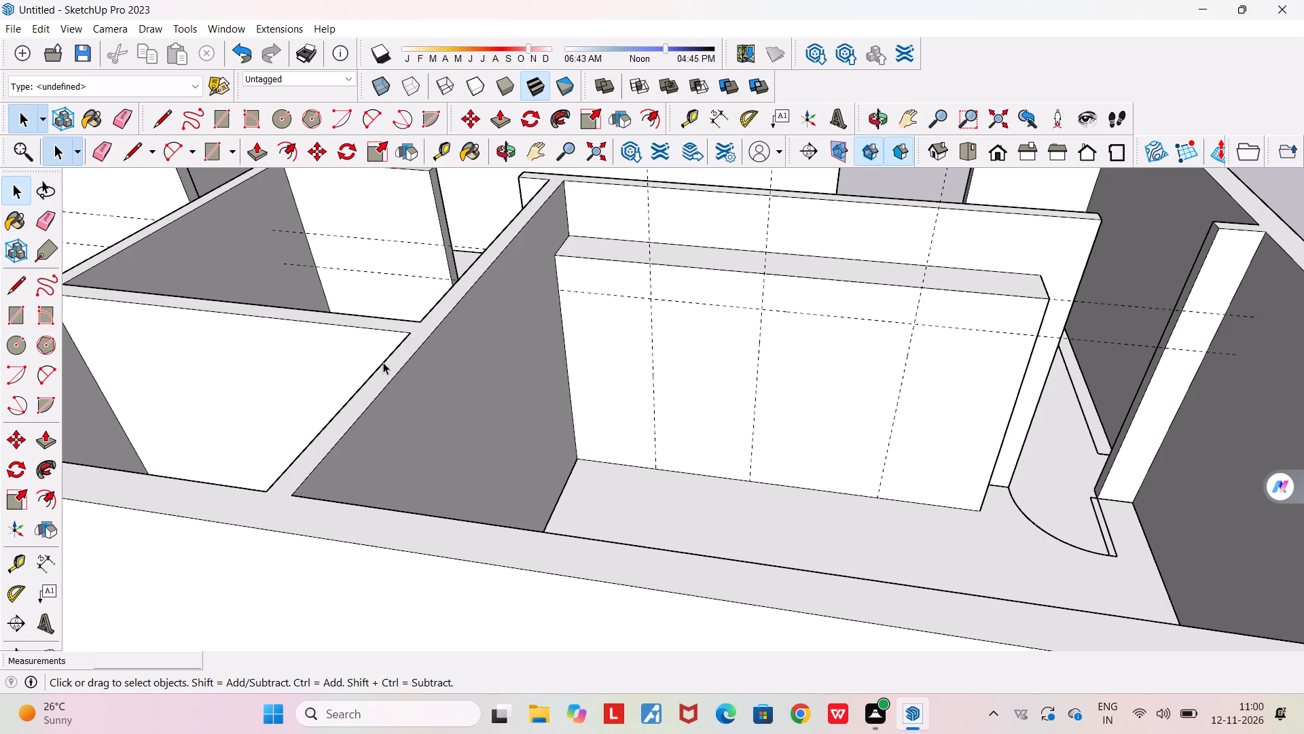
Place a horizontal guide on the block's front face 1.20 m above its bottom edge.
click(694, 123)
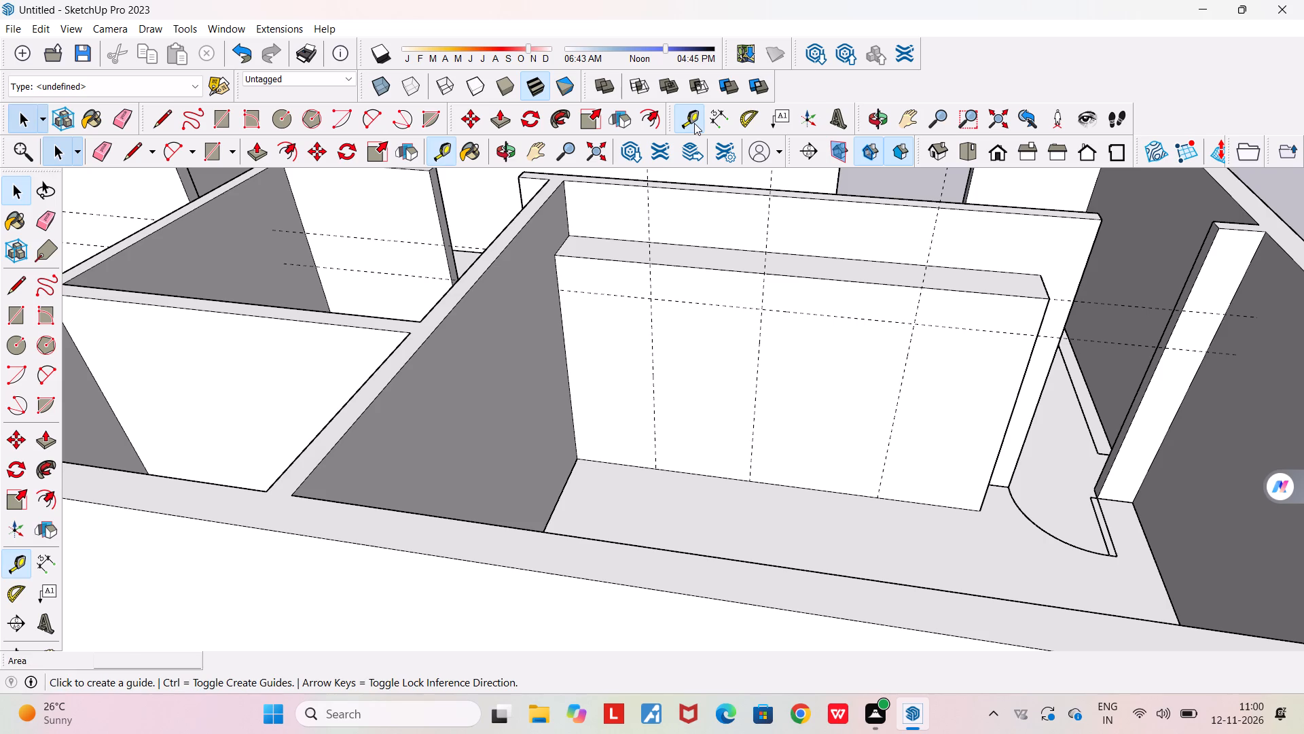
click(622, 465)
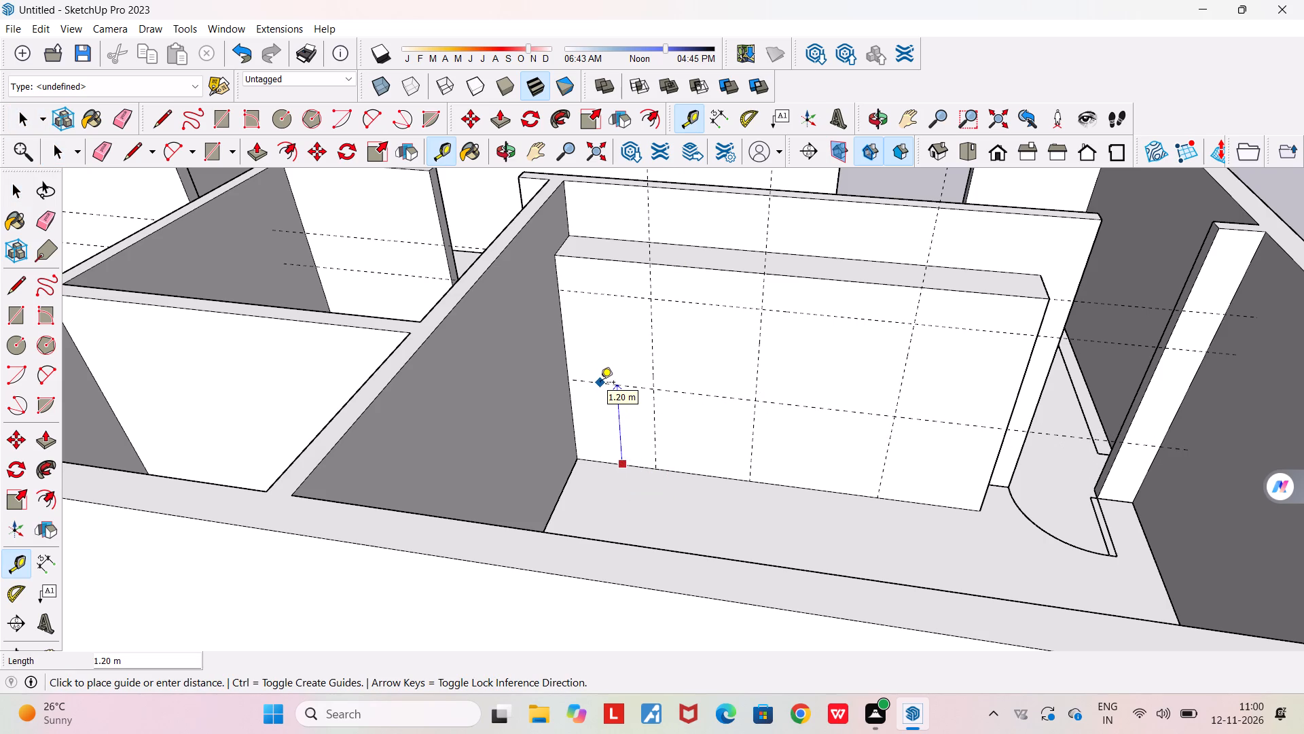
click(600, 383)
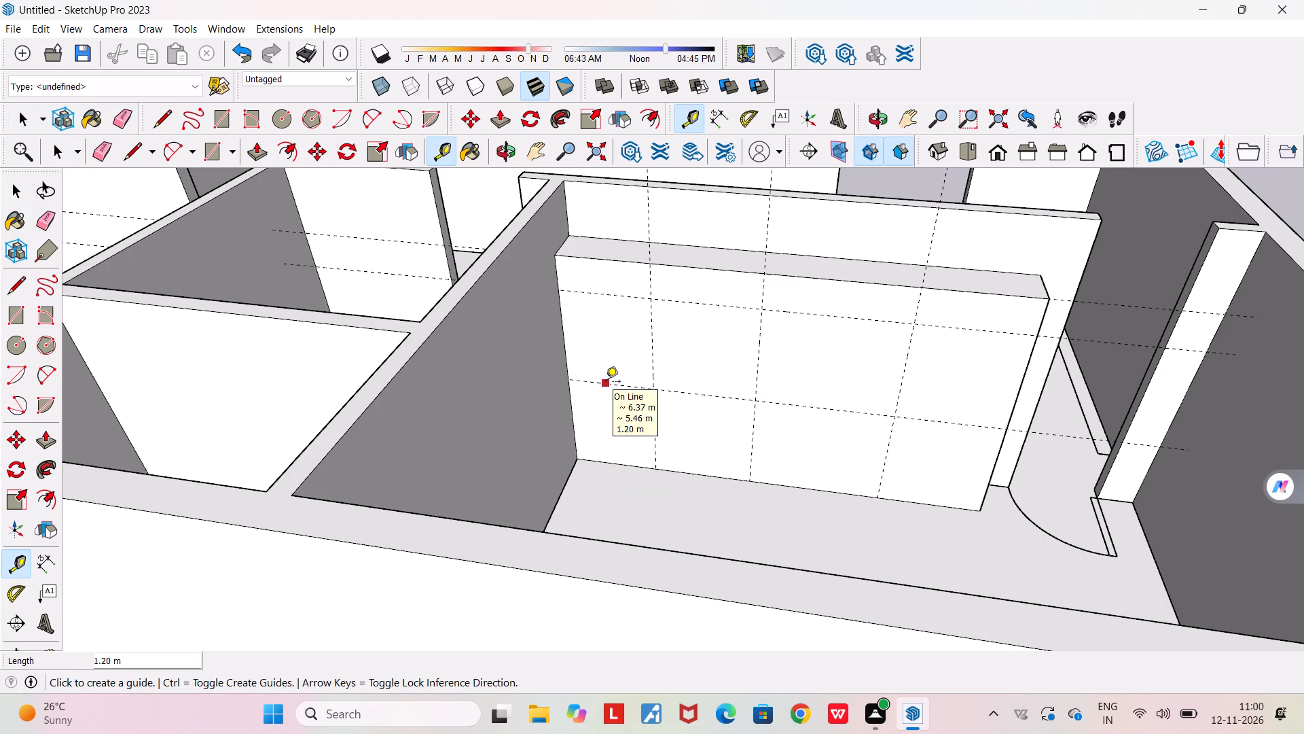
key(space)
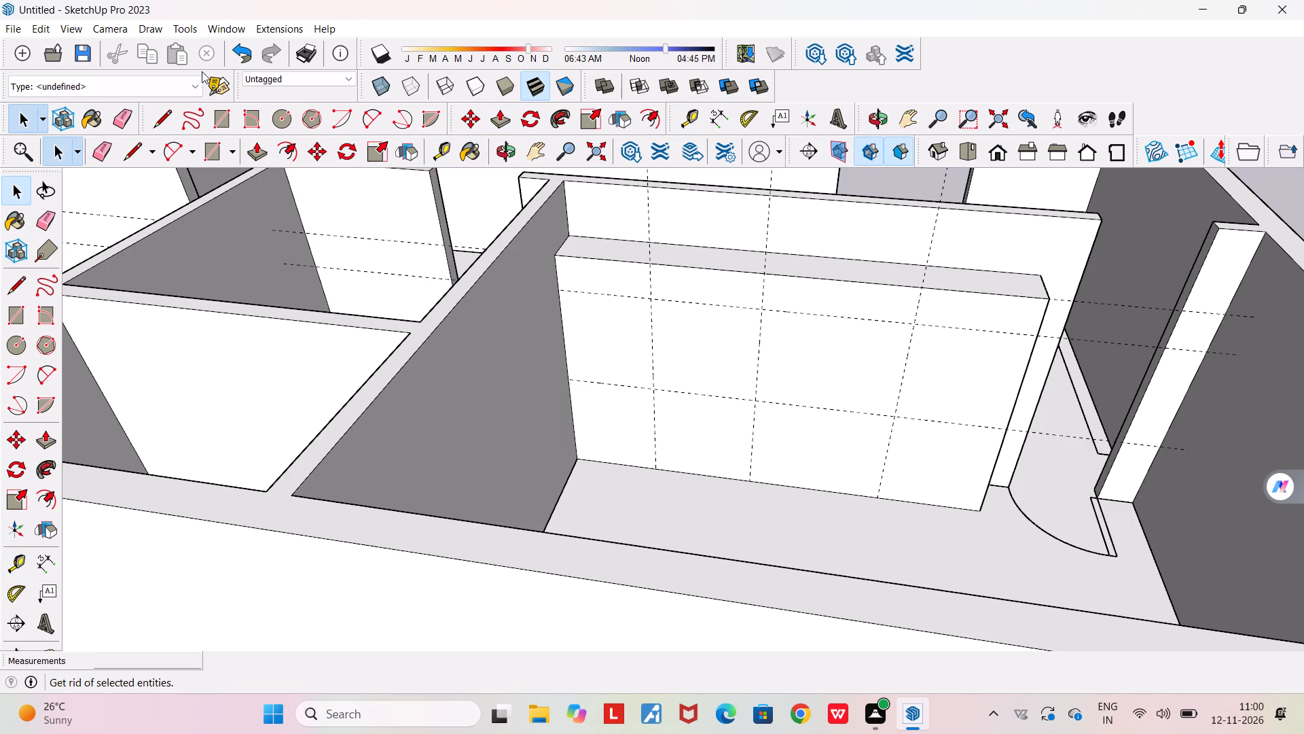
Draw a rectangle about 1.20 m by 1.00 m in the front face's wall-side bottom corner, bounded by the 1.20 m guide and first vertical guide.
click(223, 108)
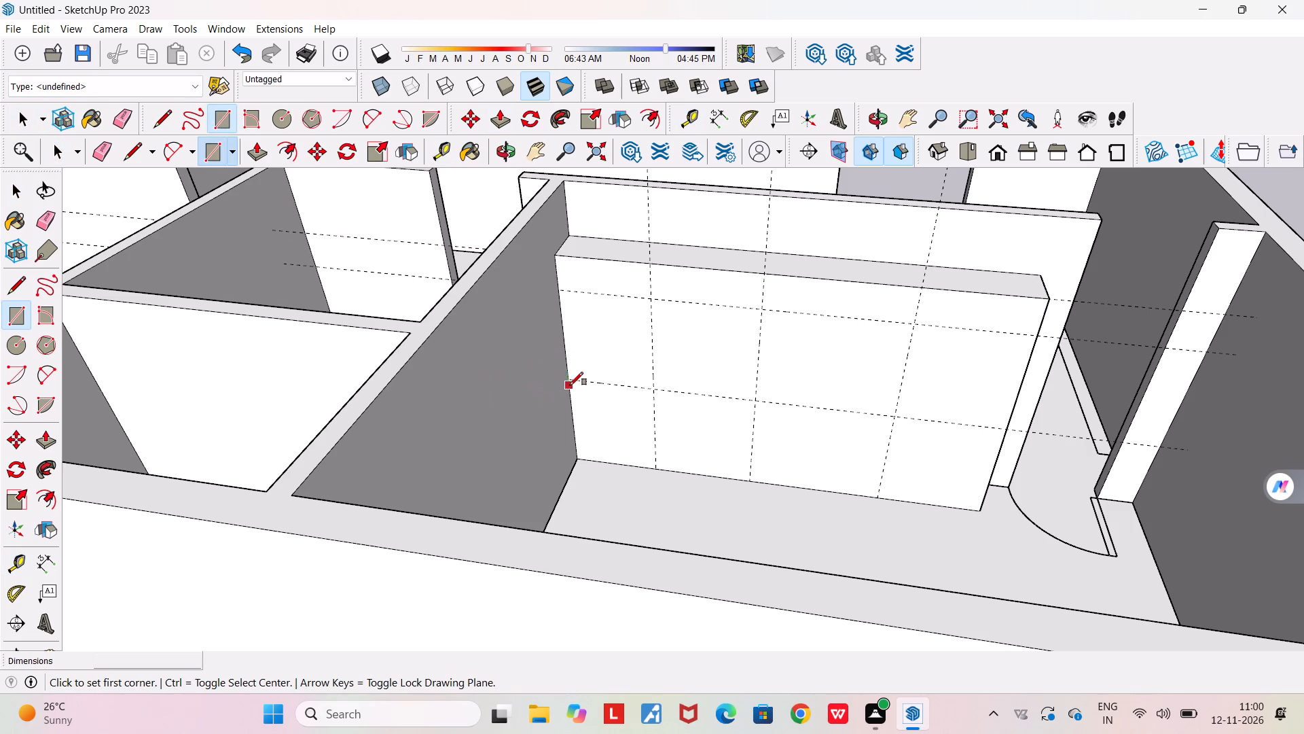
click(570, 383)
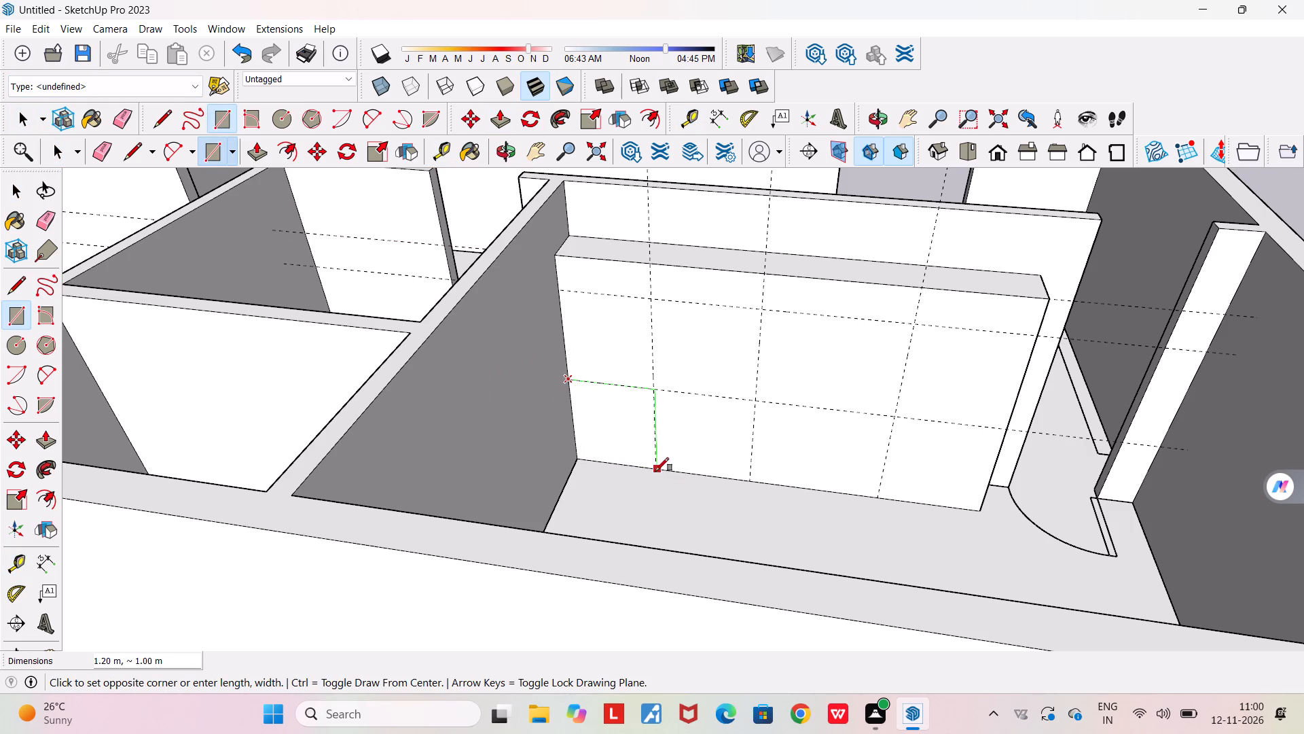
scroll(657, 474, up, 13)
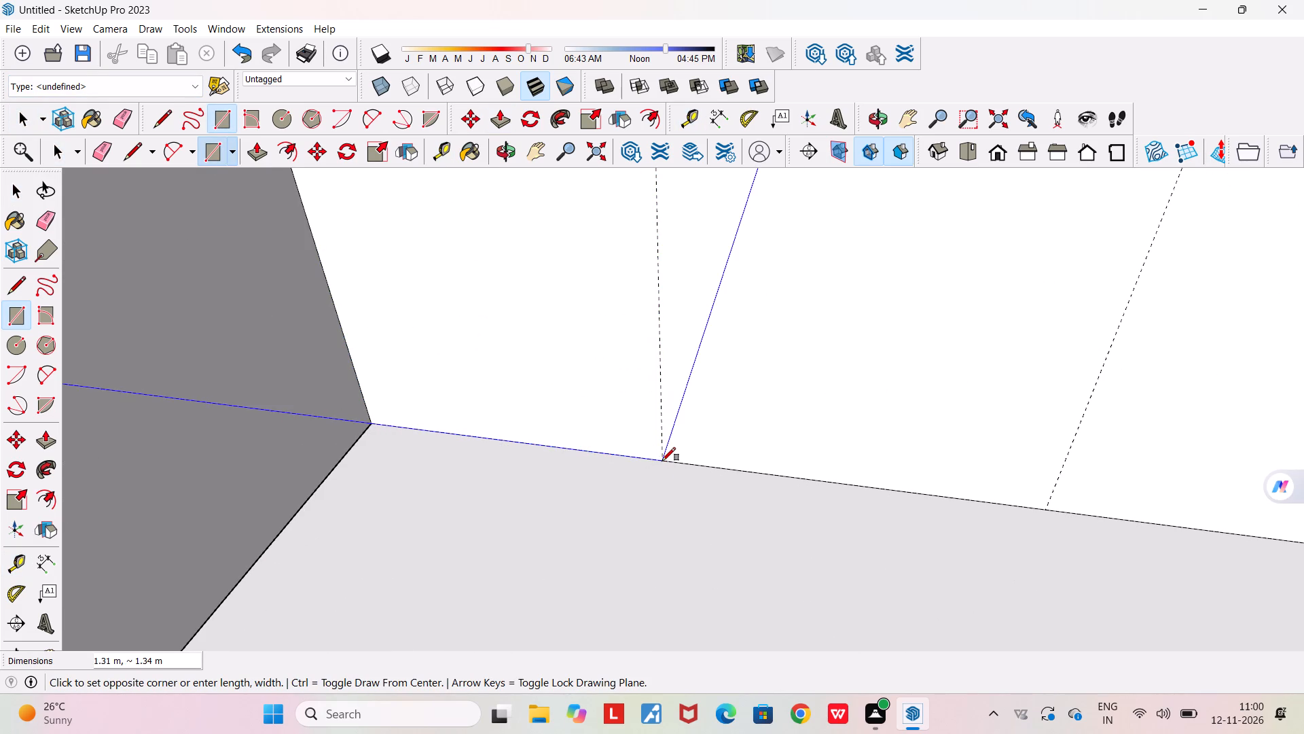
click(659, 457)
Draw a full-width rectangle 0.40 m tall along the top of the block's front face, down to the upper horizontal guide.
scroll(662, 453, down, 15)
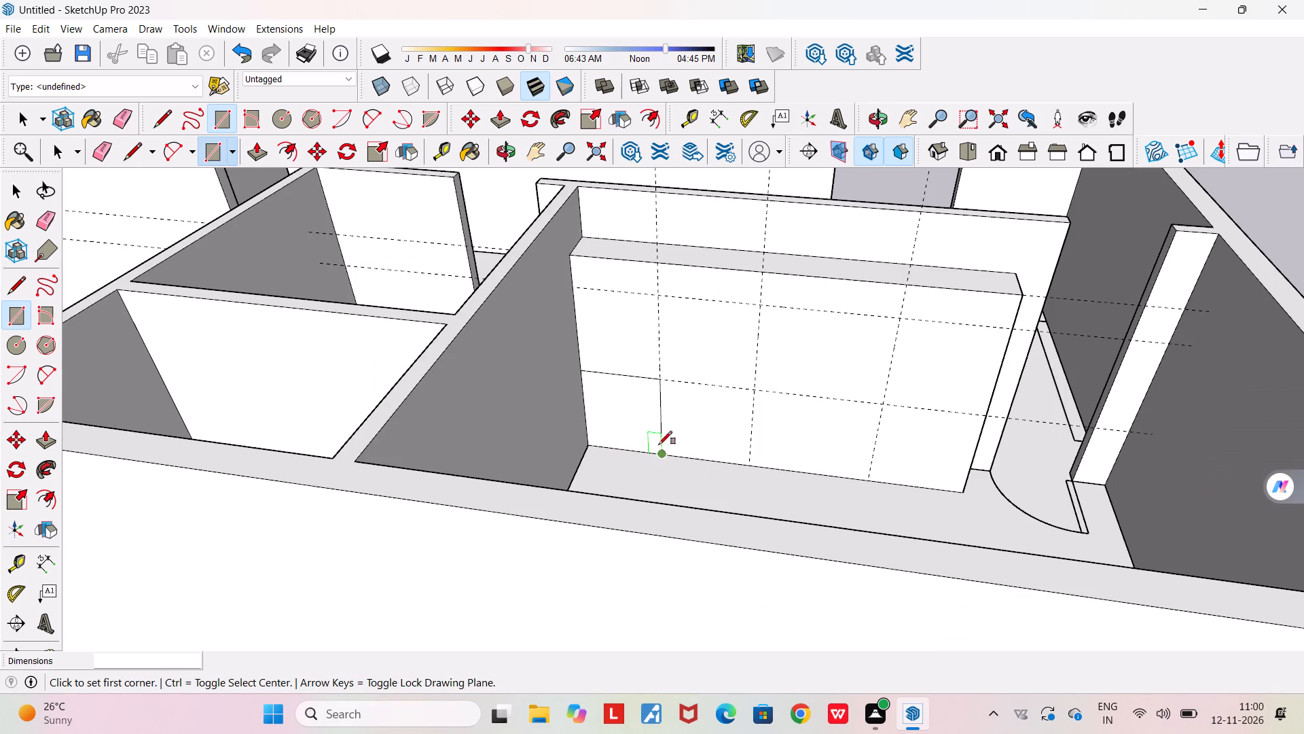
click(571, 259)
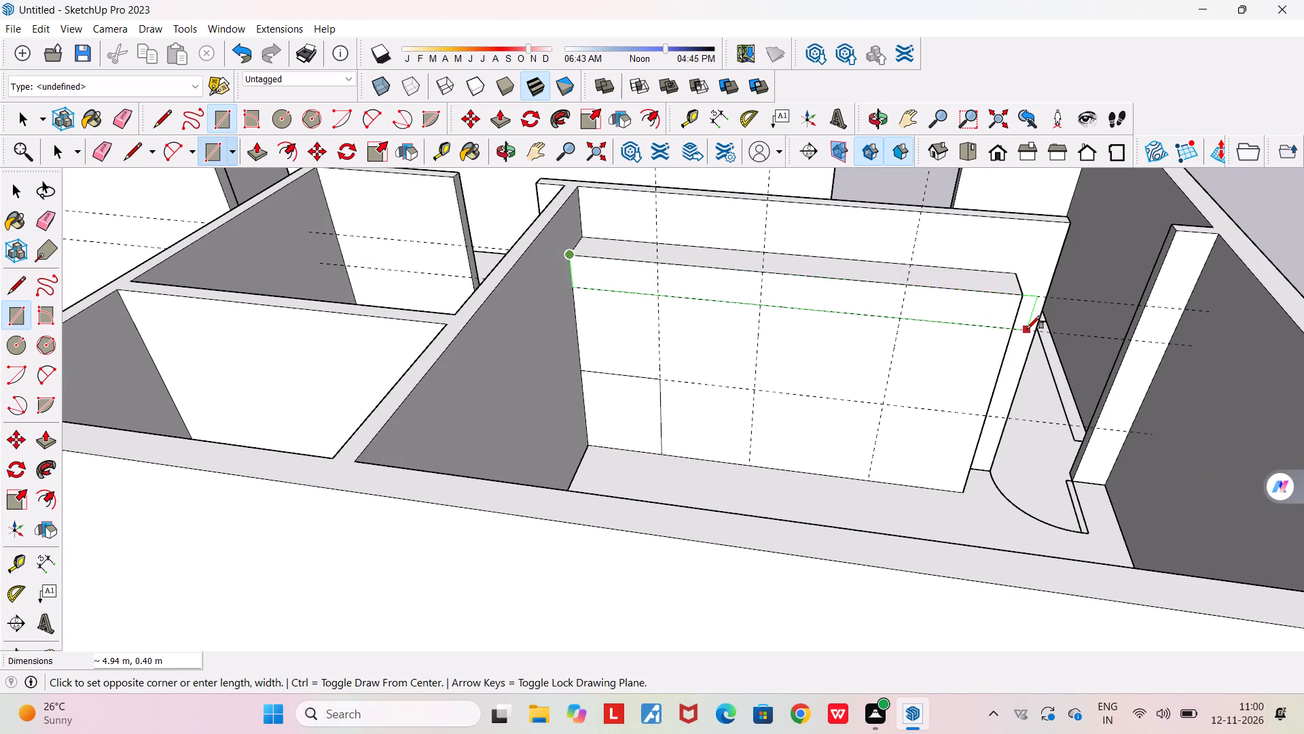
scroll(1014, 330, up, 10)
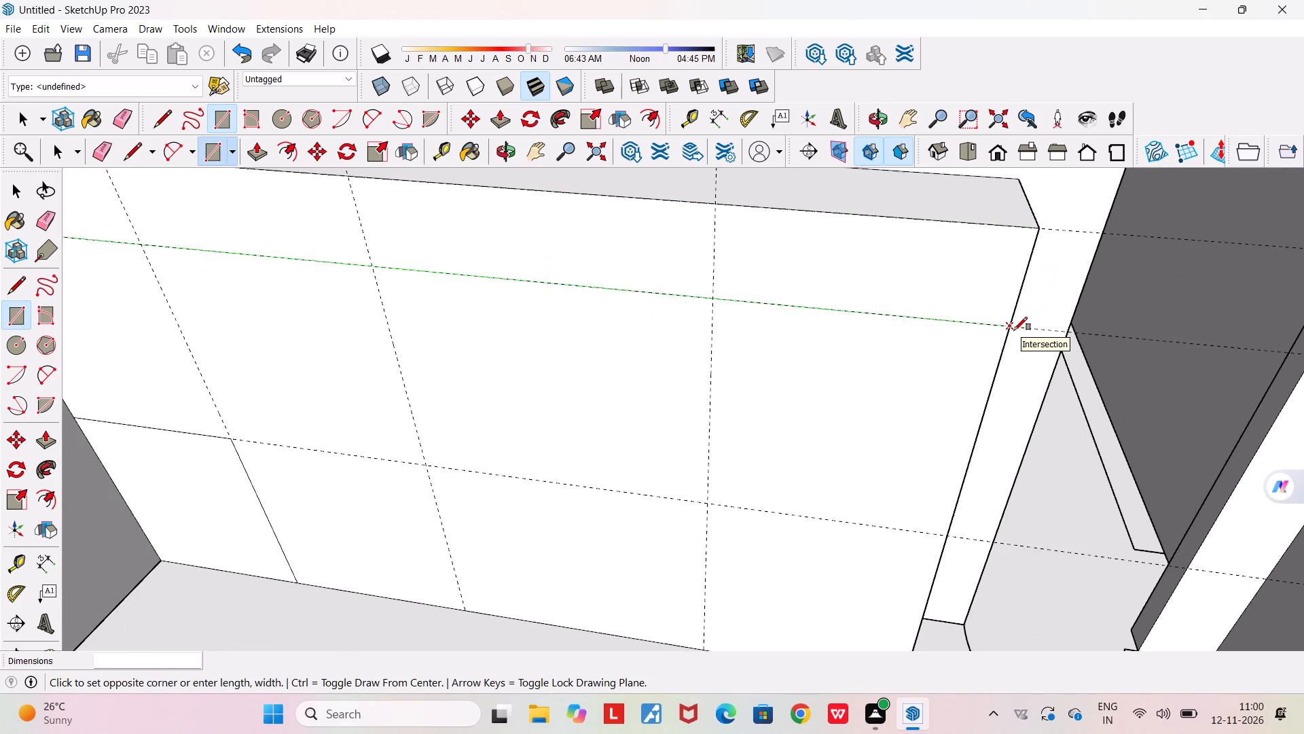
click(1014, 330)
scroll(1014, 330, down, 9)
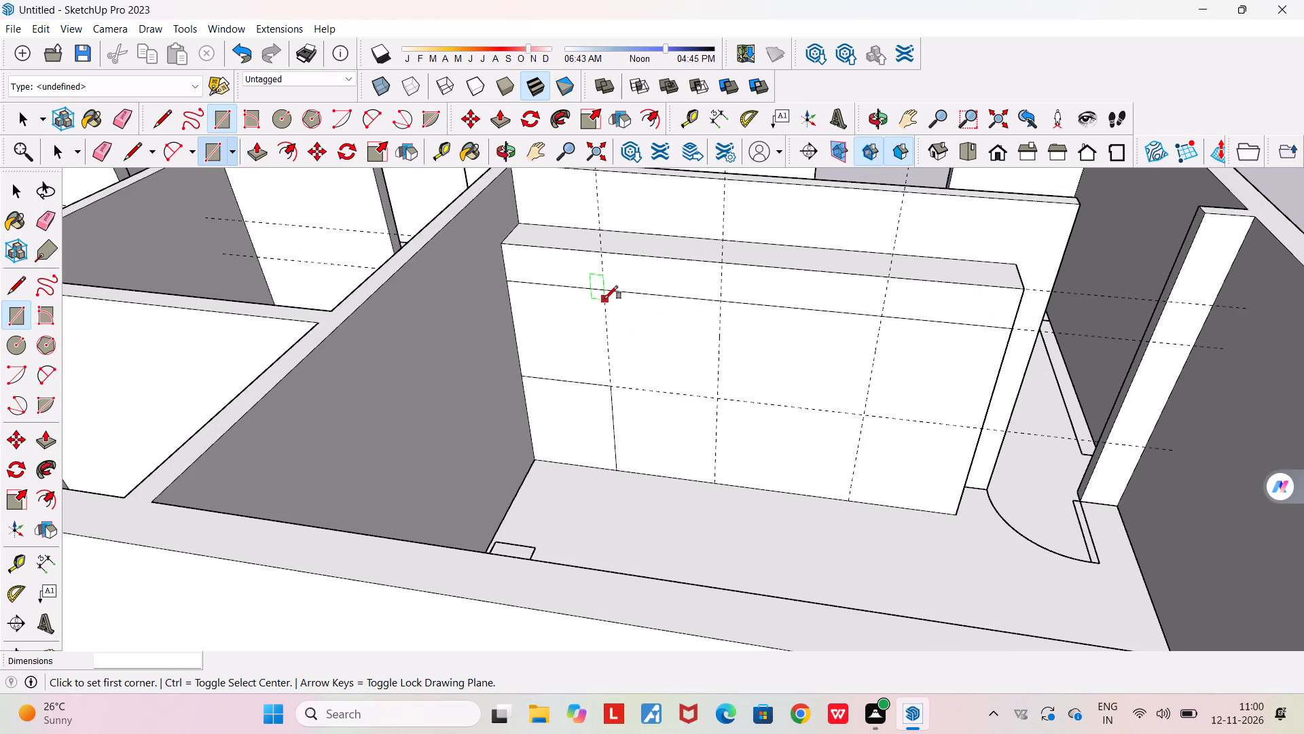
Draw a rectangle about 1.15 m by 2.35 m between the first and second vertical guides, from the top strip to the floor.
click(606, 291)
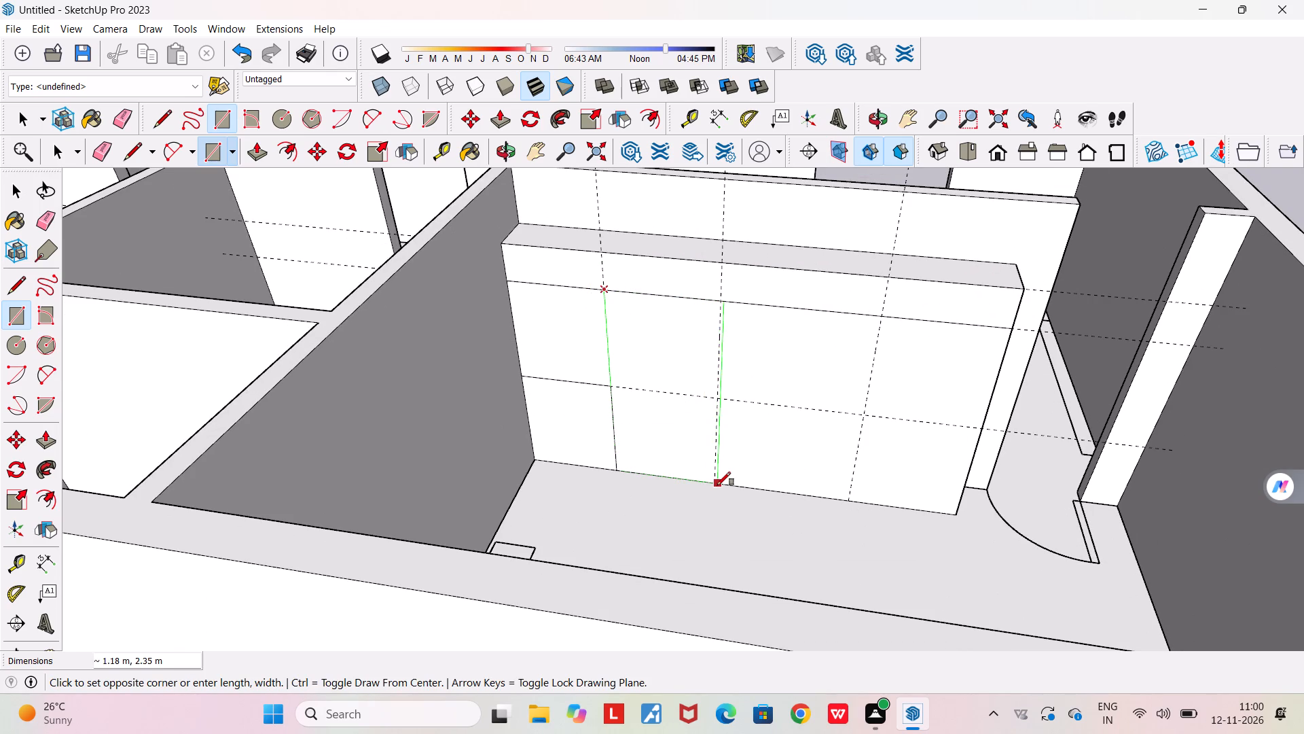
scroll(714, 485, up, 7)
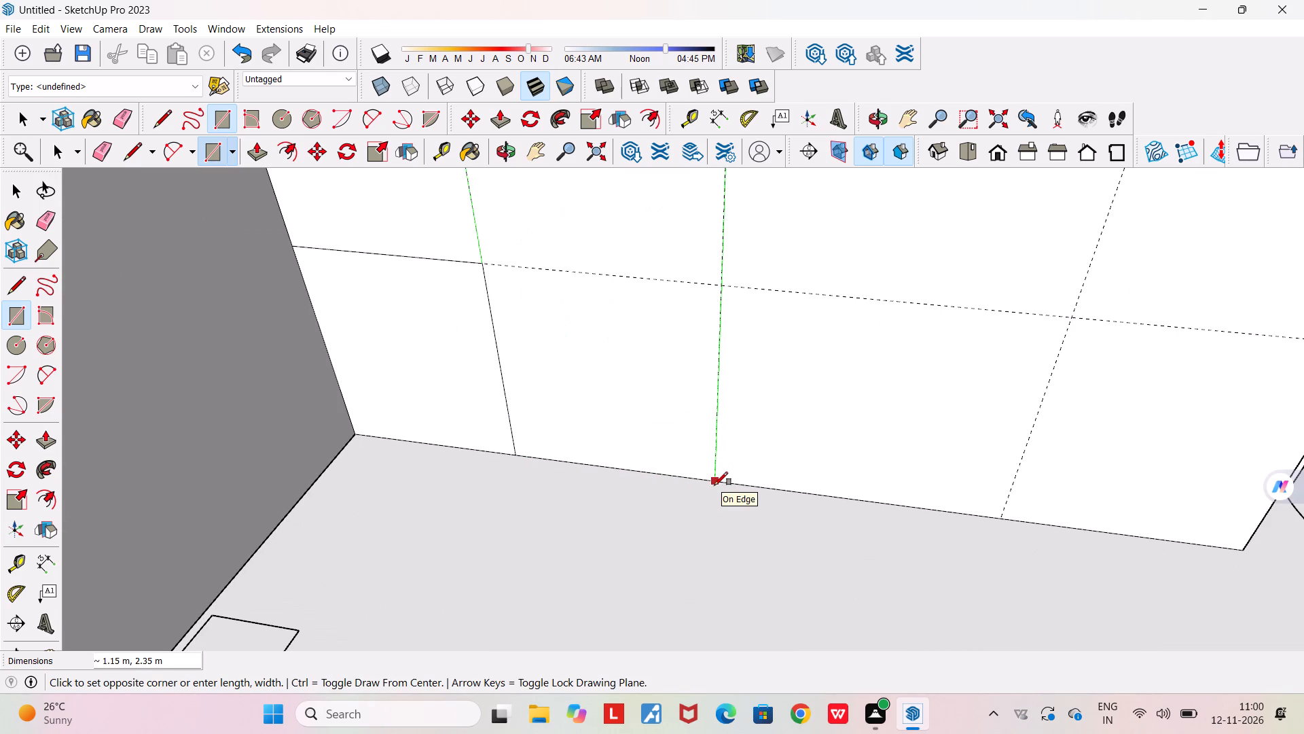
scroll(714, 485, up, 7)
click(717, 475)
scroll(717, 475, down, 3)
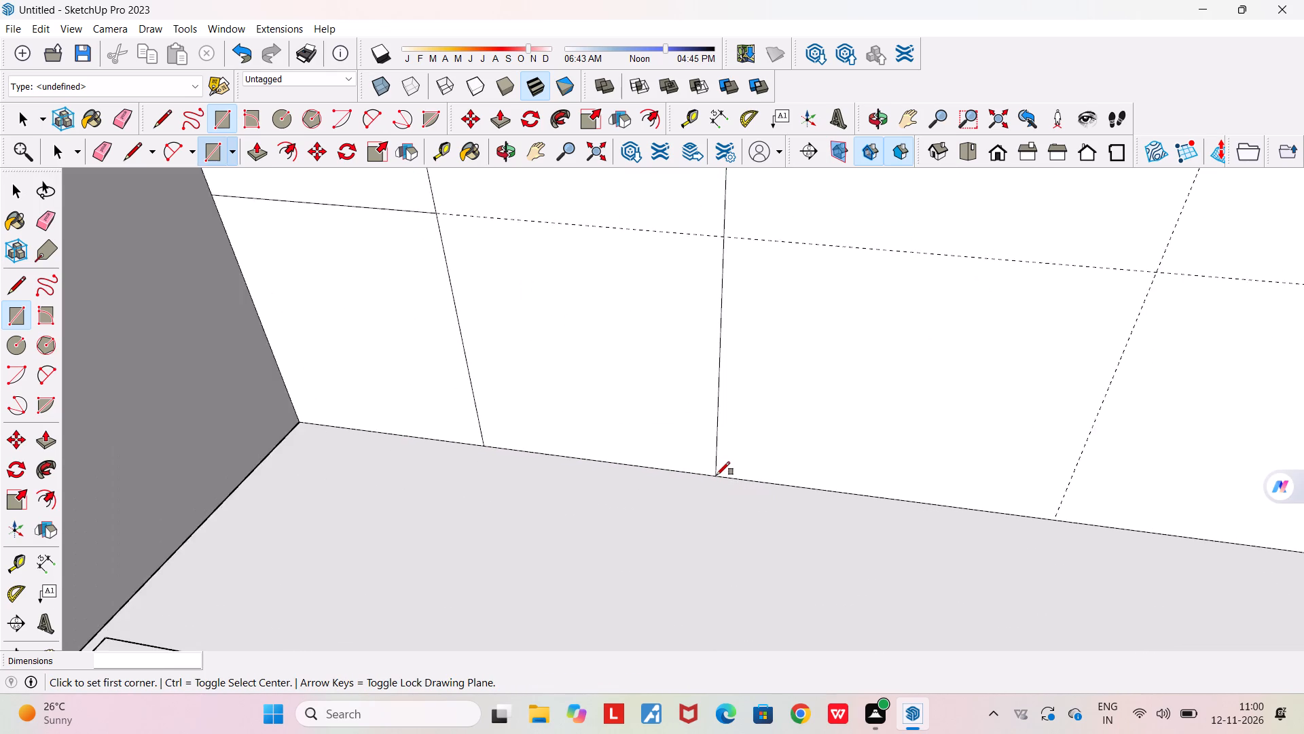
scroll(717, 475, down, 14)
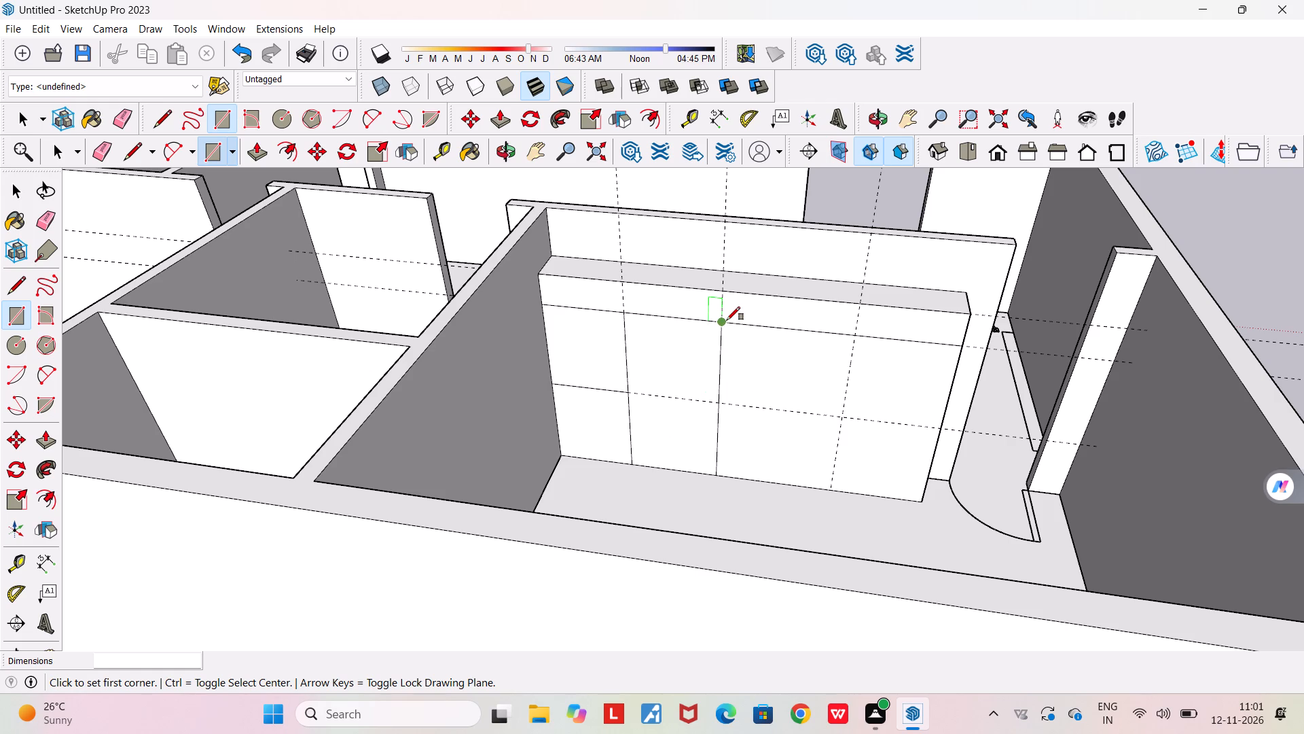
Draw a rectangle about 1.50 m by 2.35 m between the second and third vertical guides, from the top strip to the floor.
click(725, 321)
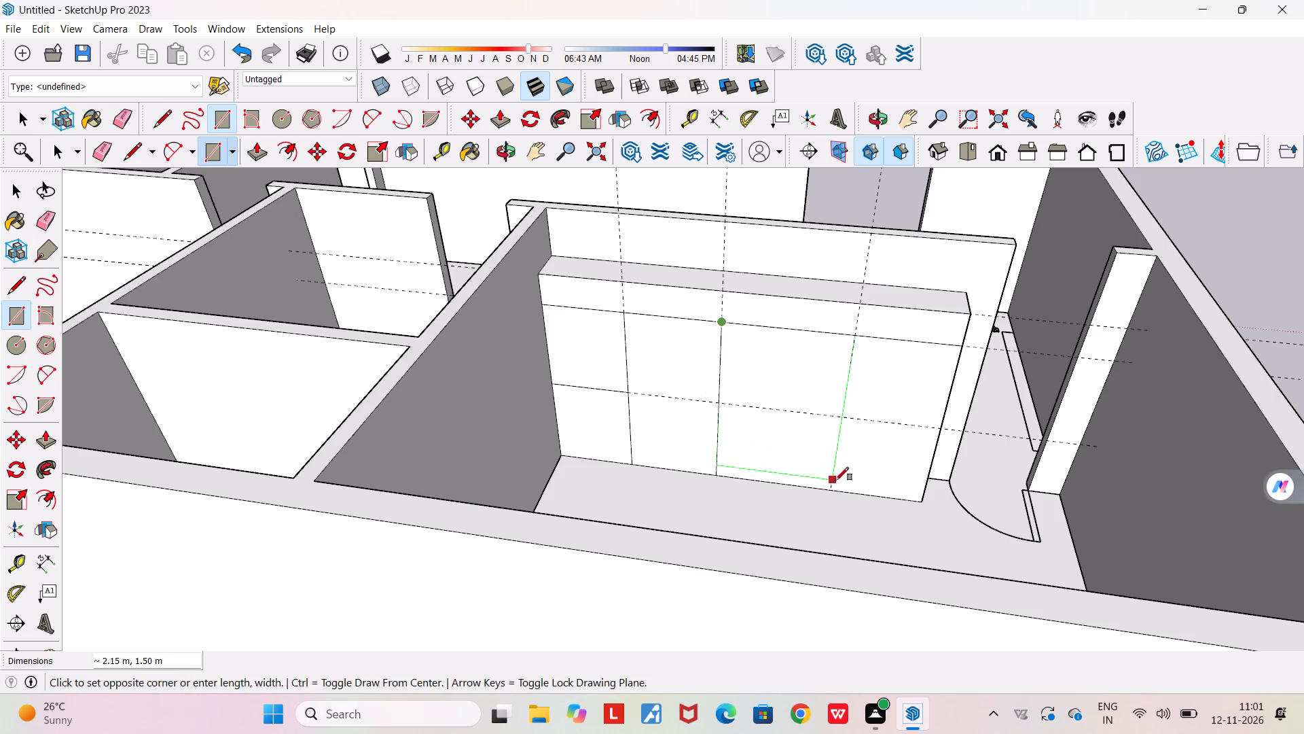
scroll(835, 492, up, 19)
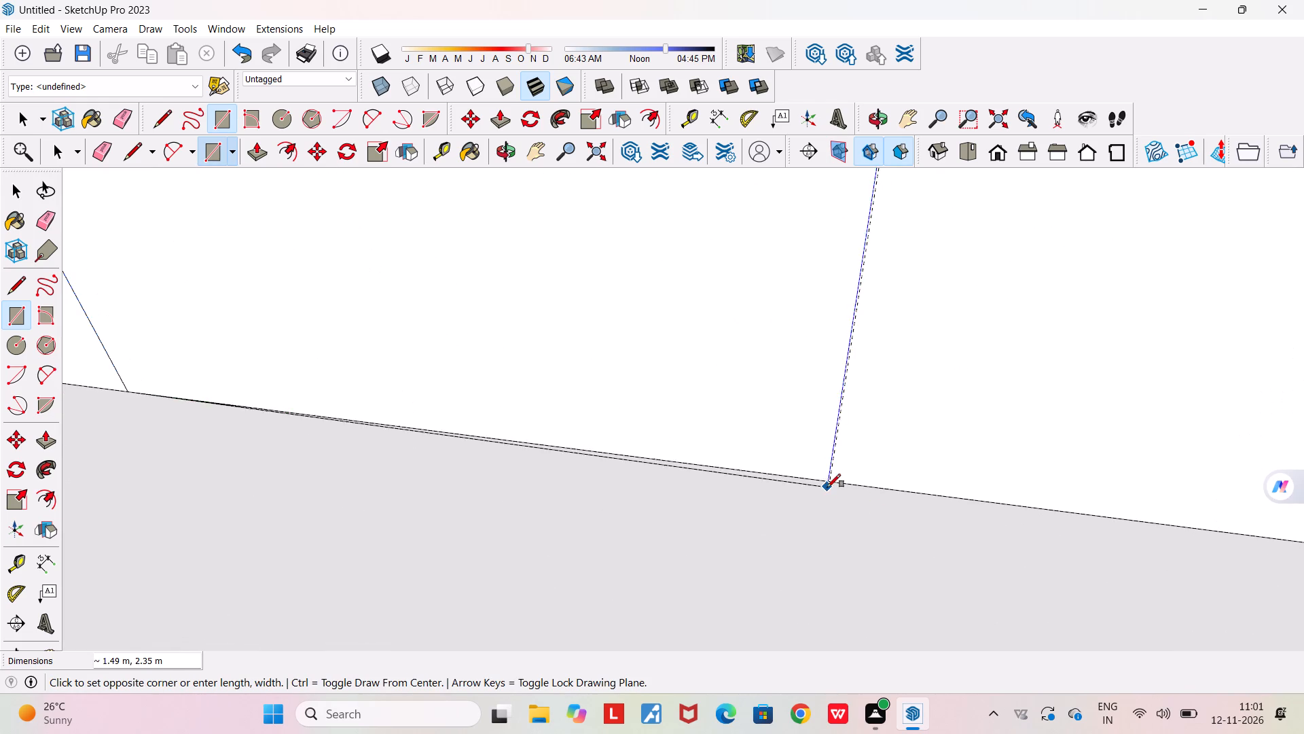
click(830, 481)
scroll(830, 481, down, 4)
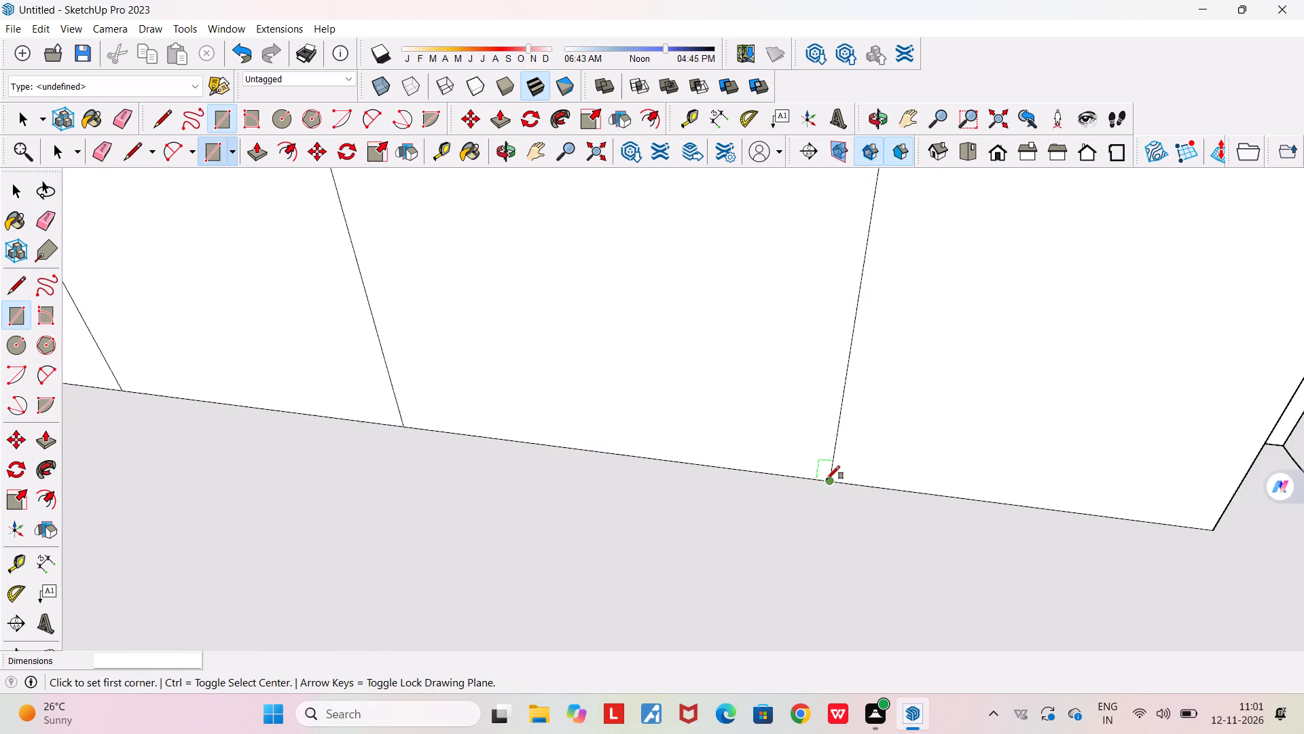
scroll(827, 479, down, 17)
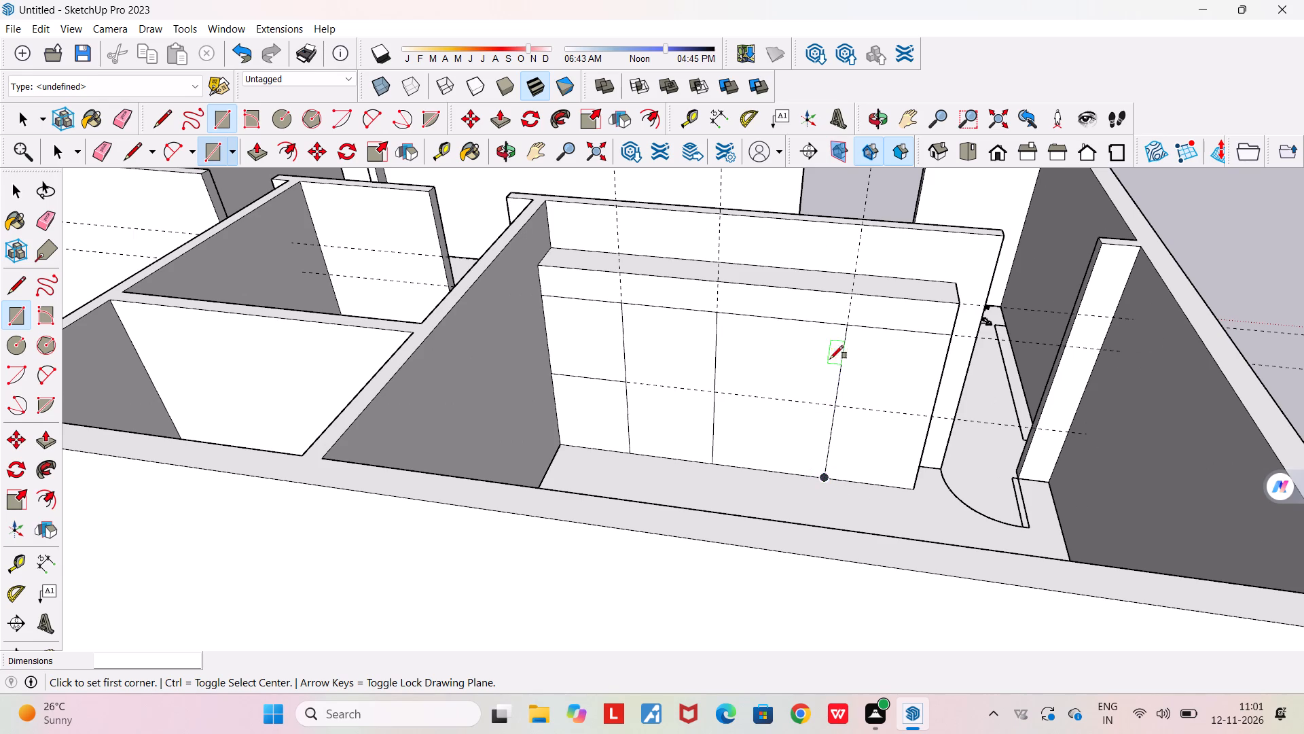
Draw a 1.15 m by 2.35 m rectangle from the third vertical guide at the top strip to the front face's door-side bottom corner.
click(849, 325)
scroll(915, 497, up, 6)
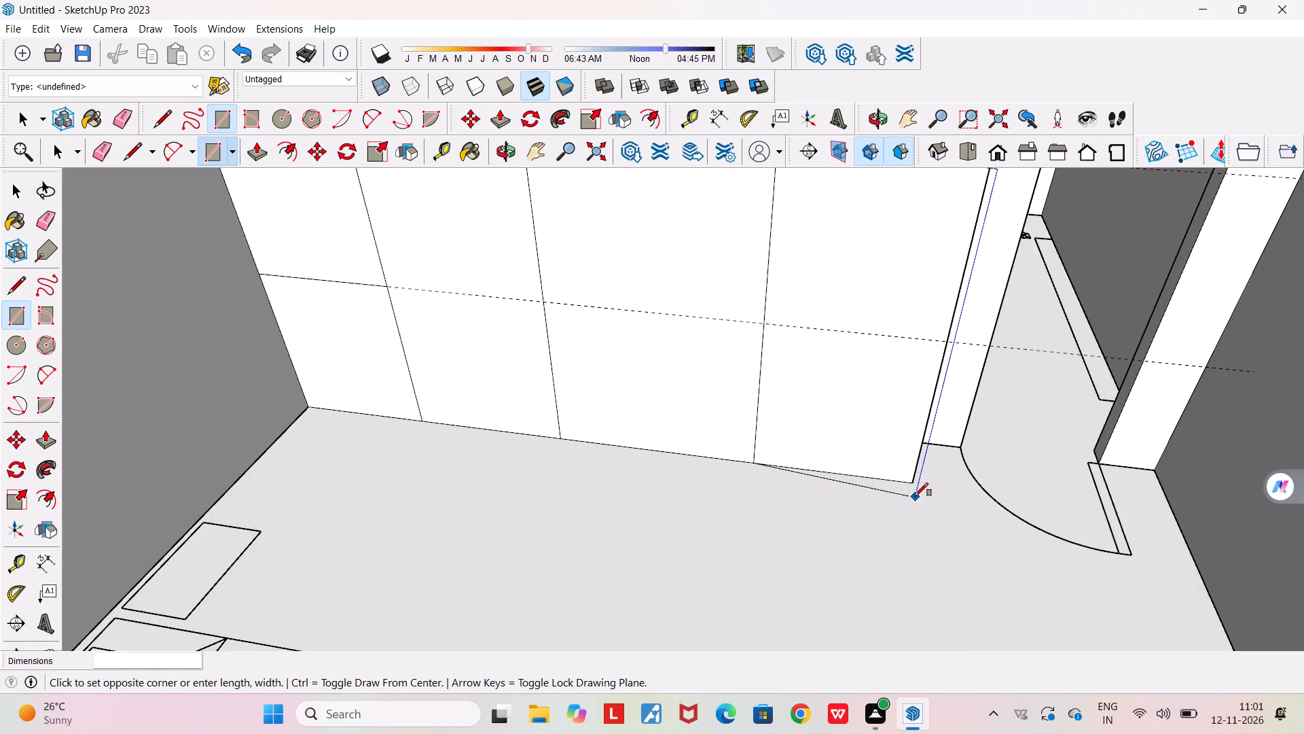
scroll(913, 485, up, 19)
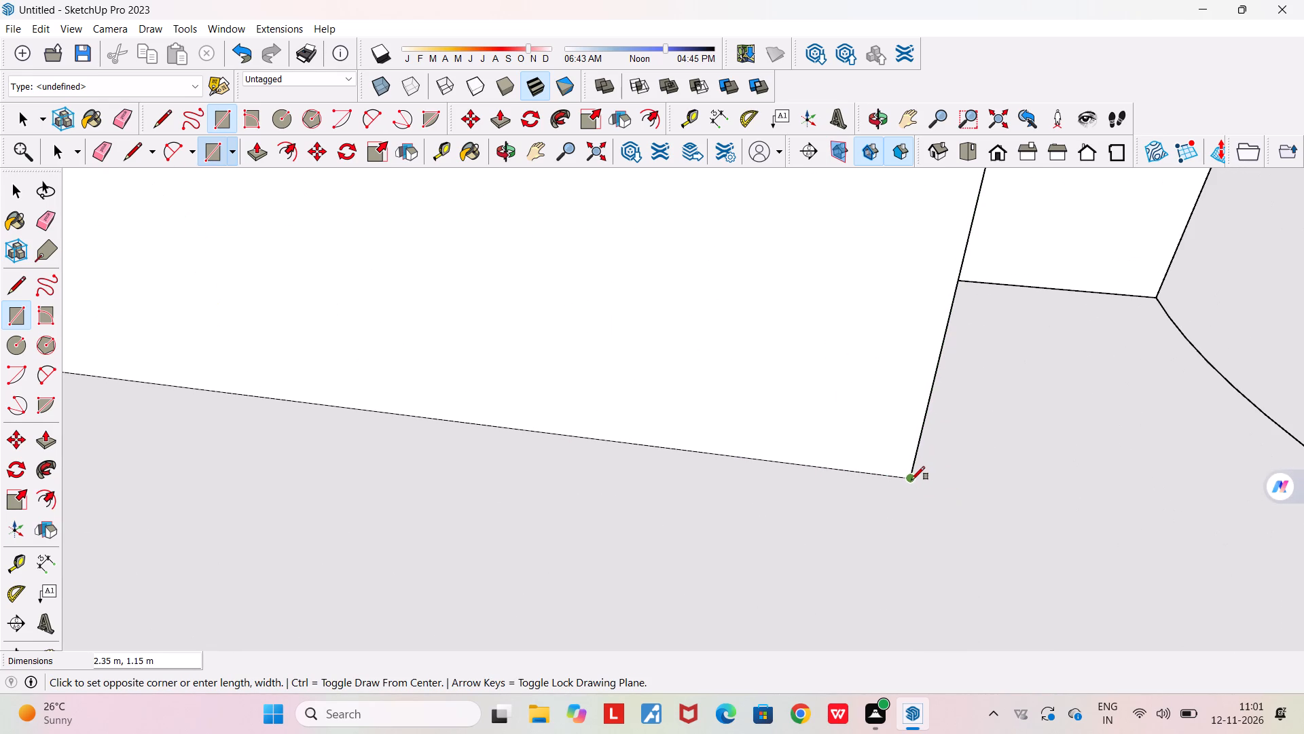
click(911, 478)
scroll(916, 480, down, 20)
scroll(916, 480, down, 14)
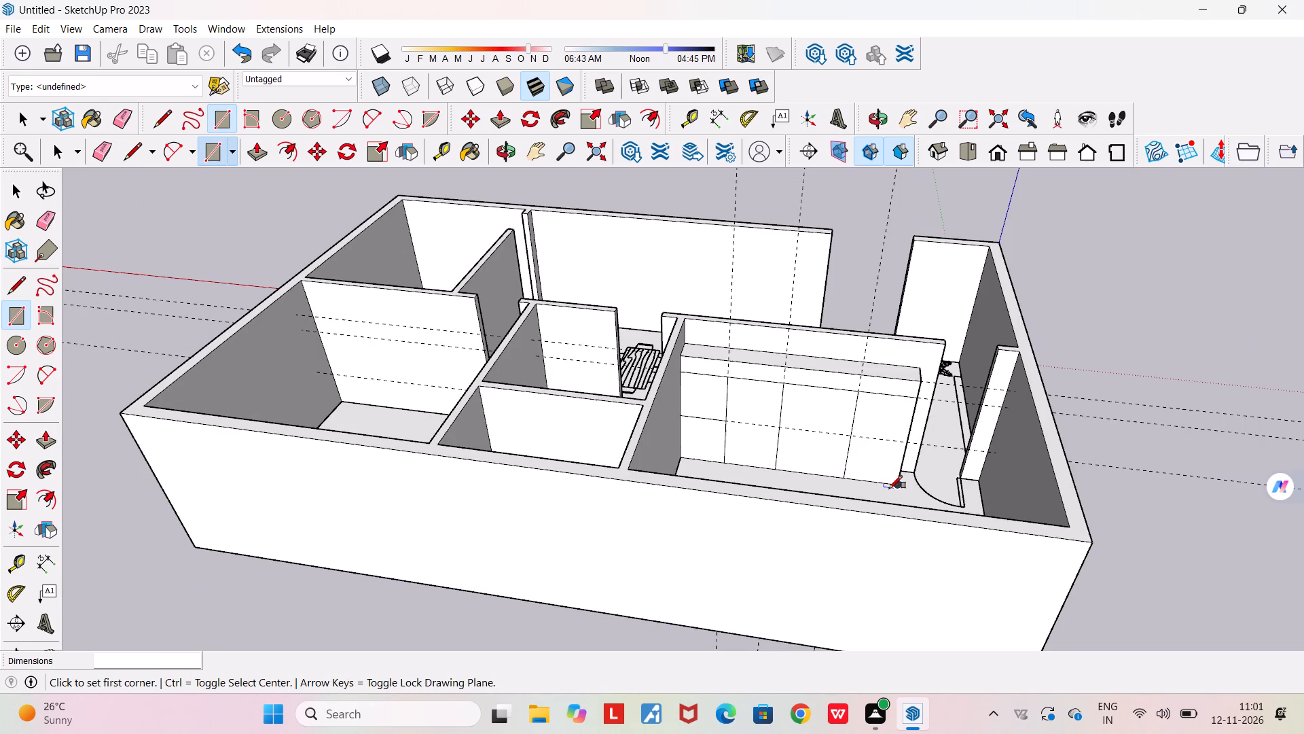
key(space)
Erase the three horizontal and three vertical guides running through the house model.
scroll(791, 444, up, 6)
middle_drag(787, 442, 860, 442)
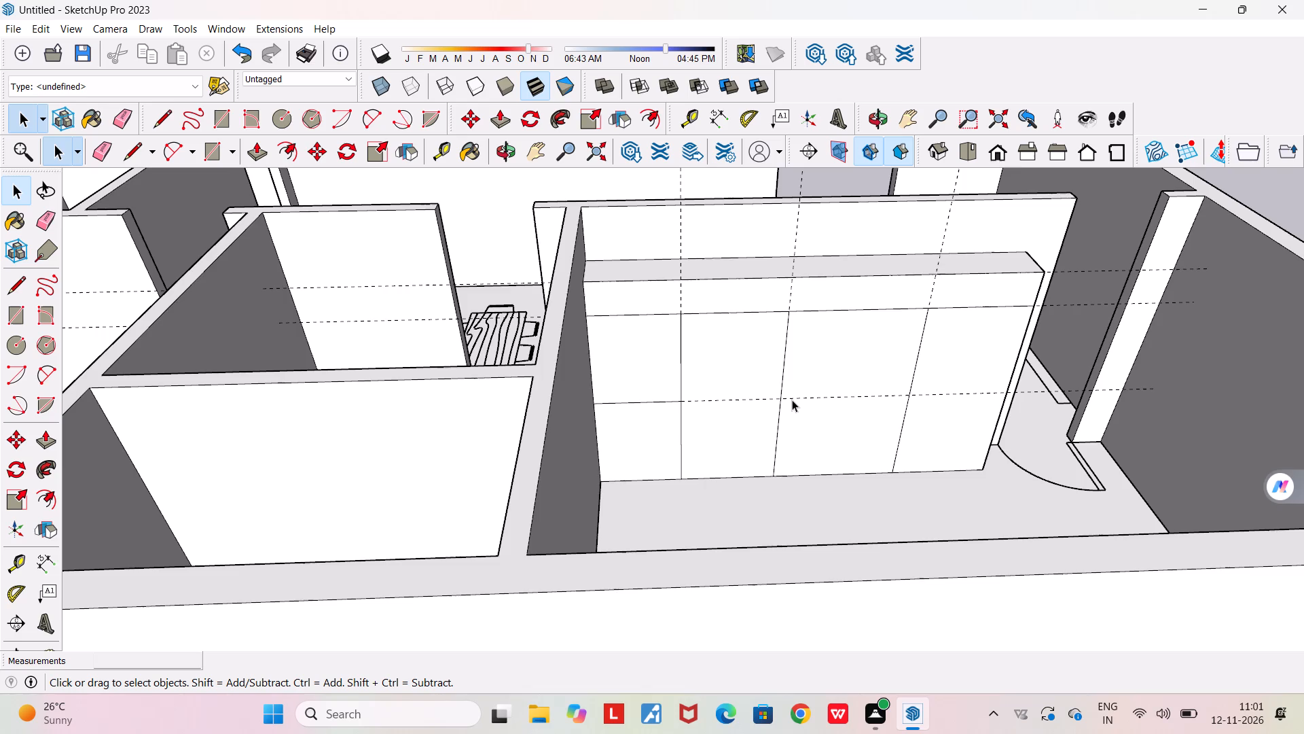
scroll(792, 400, down, 11)
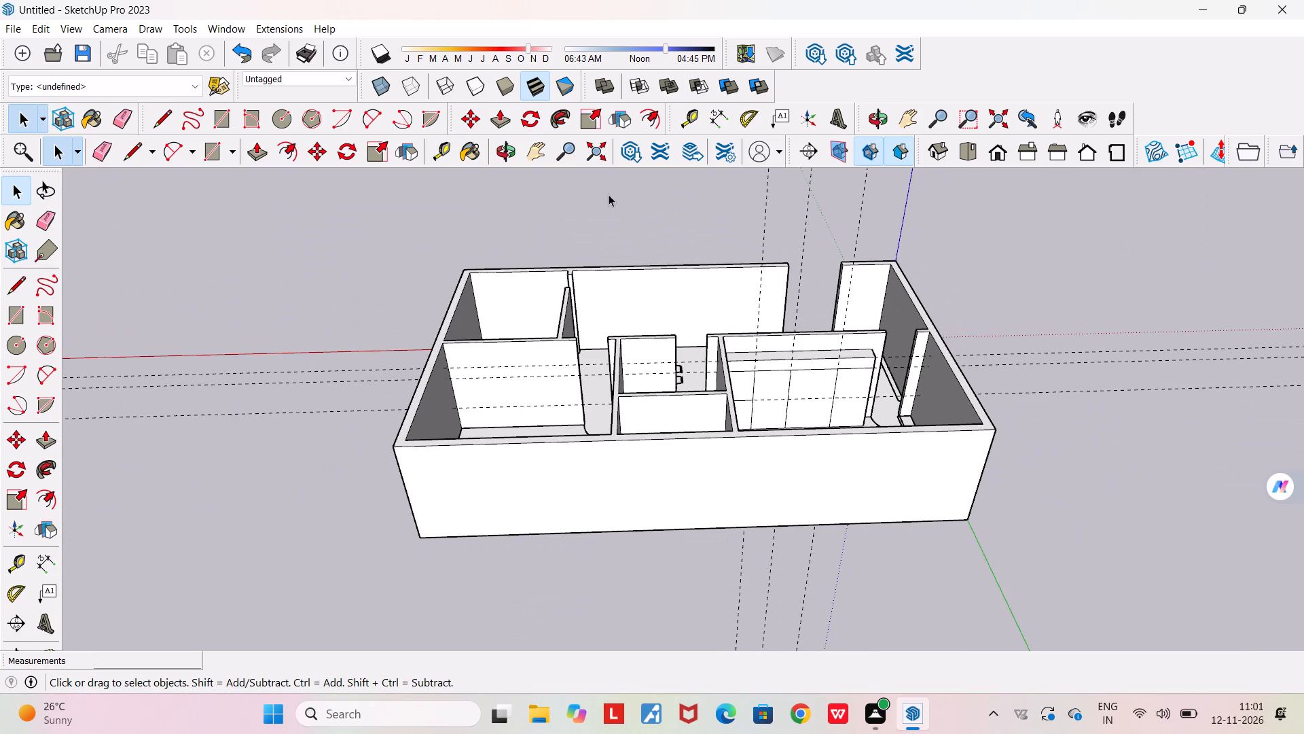
click(111, 124)
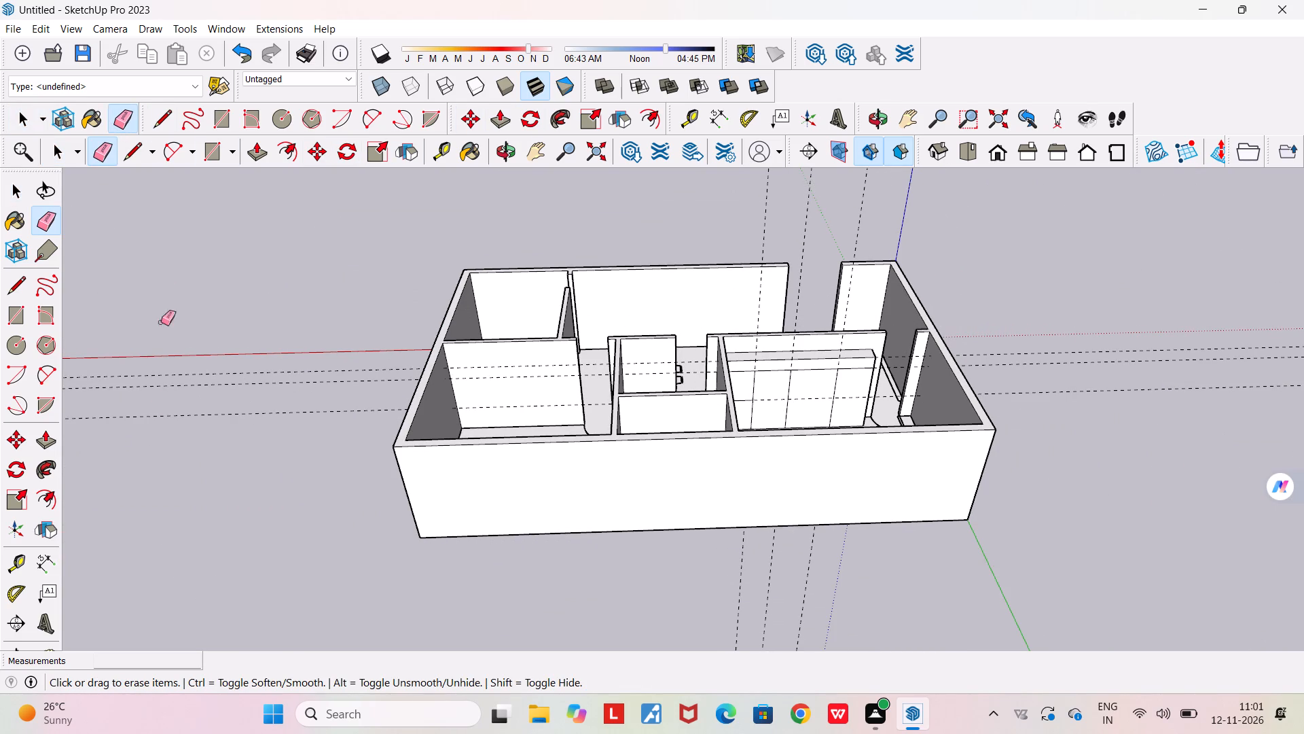
drag(165, 436, 169, 372)
scroll(632, 433, up, 2)
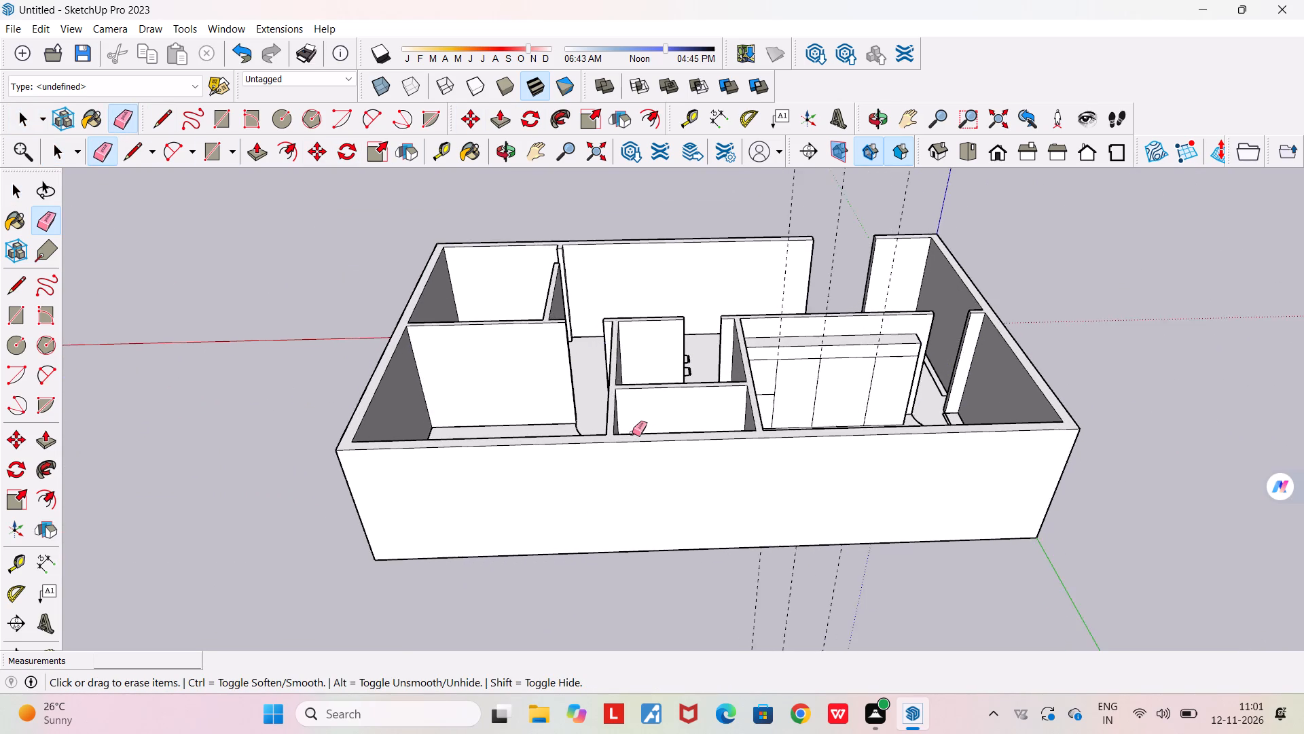
scroll(632, 433, down, 8)
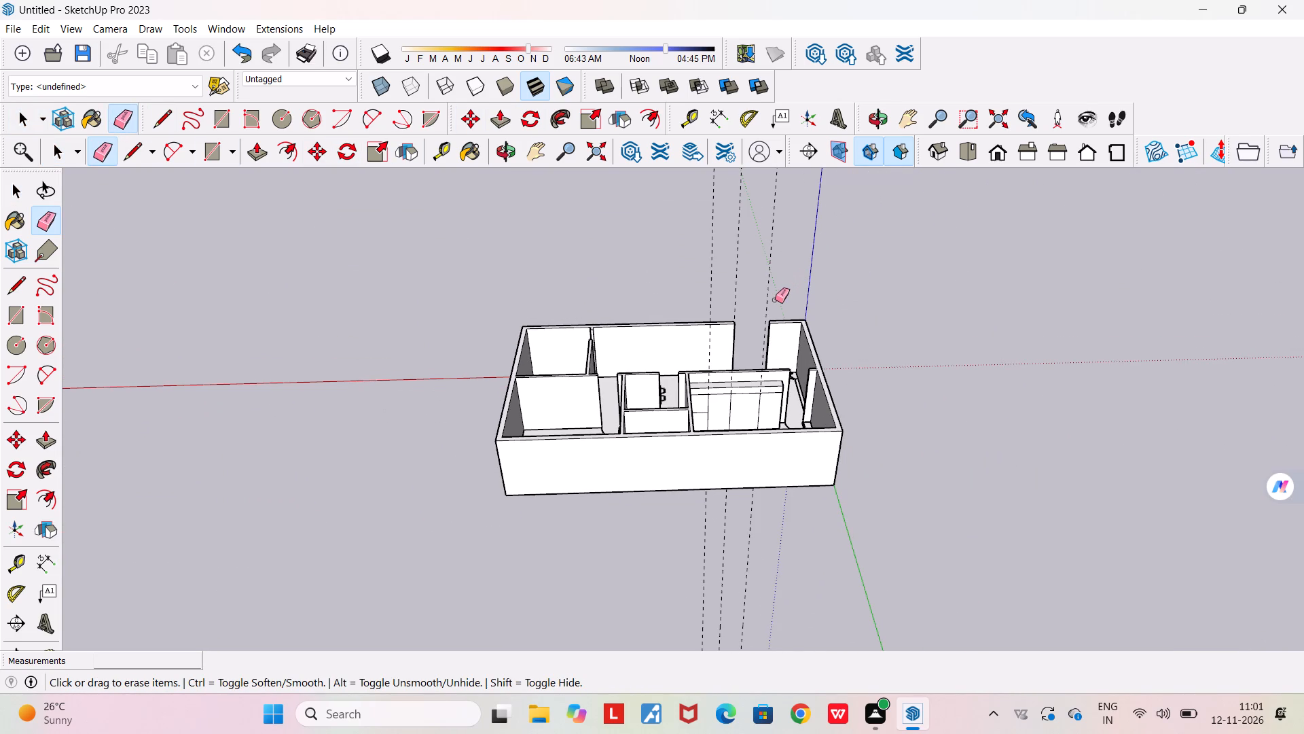
drag(775, 300, 686, 291)
scroll(776, 424, up, 6)
scroll(712, 395, up, 5)
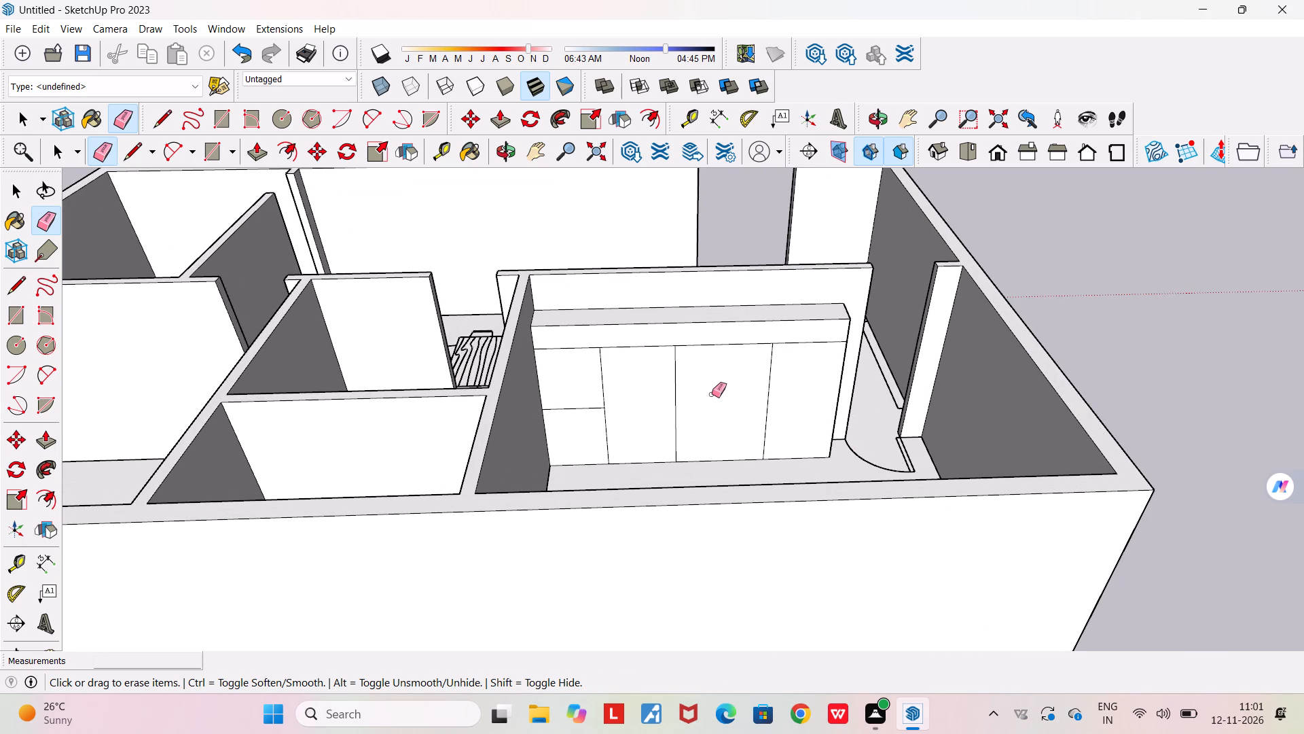
key(space)
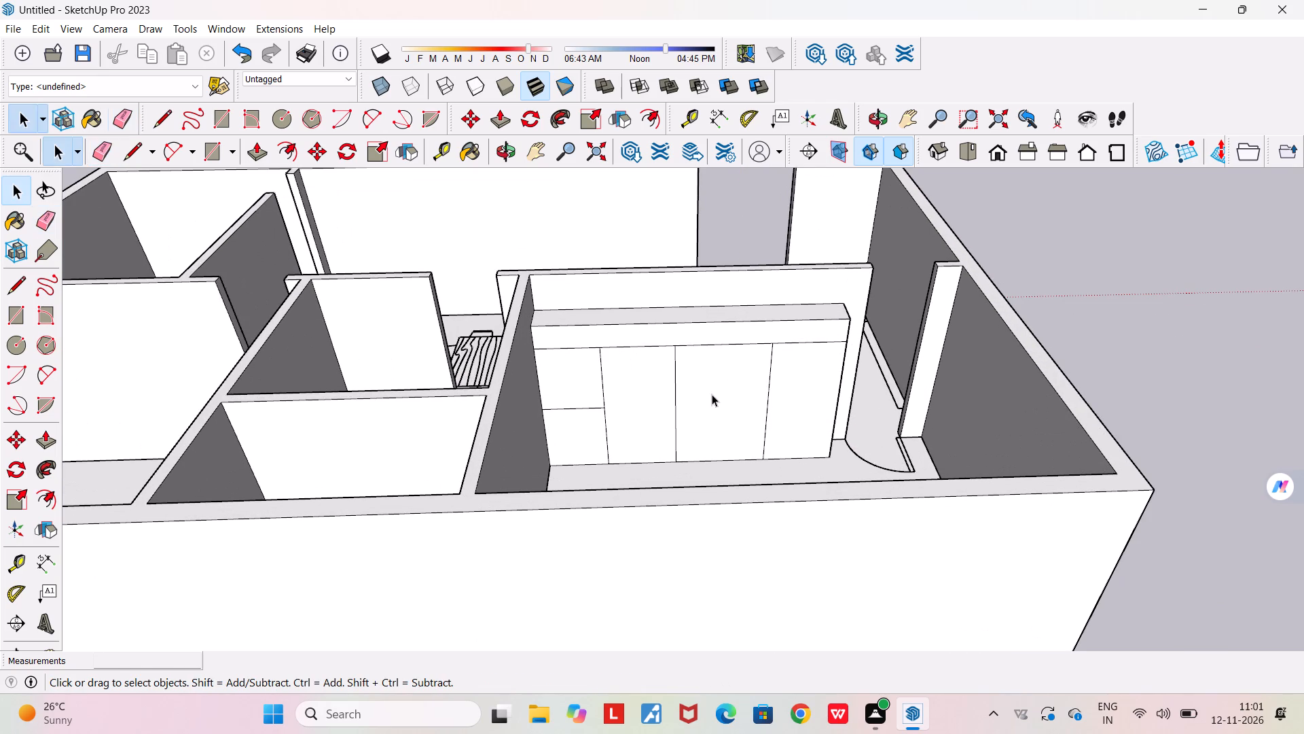
Draw three 0.40 m vertical lines across the top strip, extending the panel dividers to the block's top edge.
scroll(698, 372, up, 3)
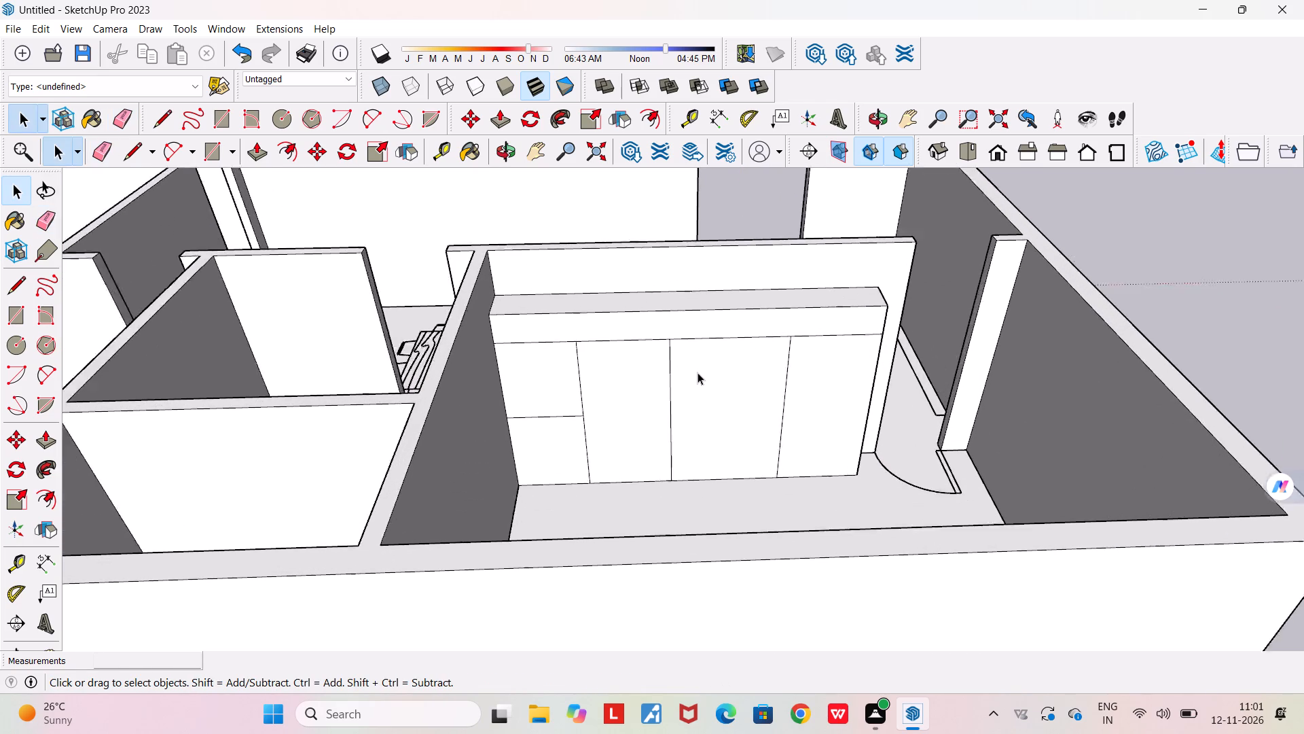
scroll(698, 372, up, 2)
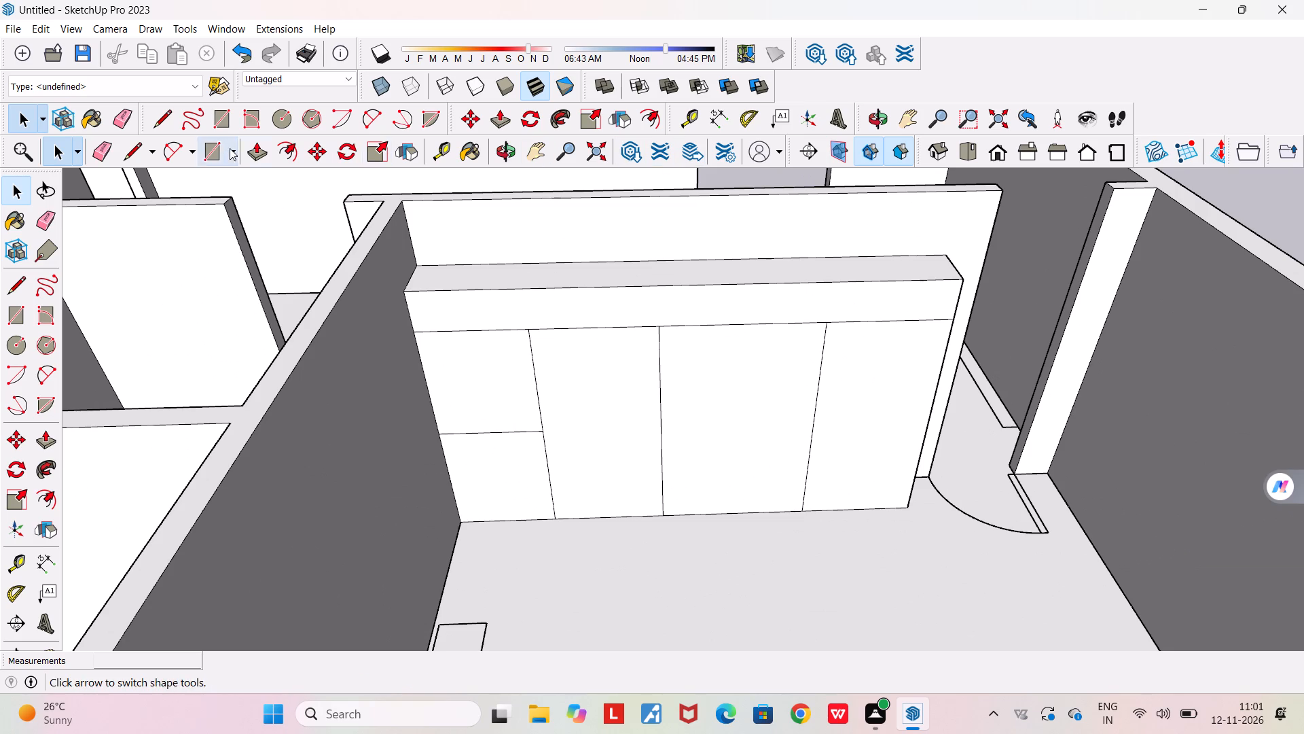
click(157, 116)
scroll(492, 360, up, 5)
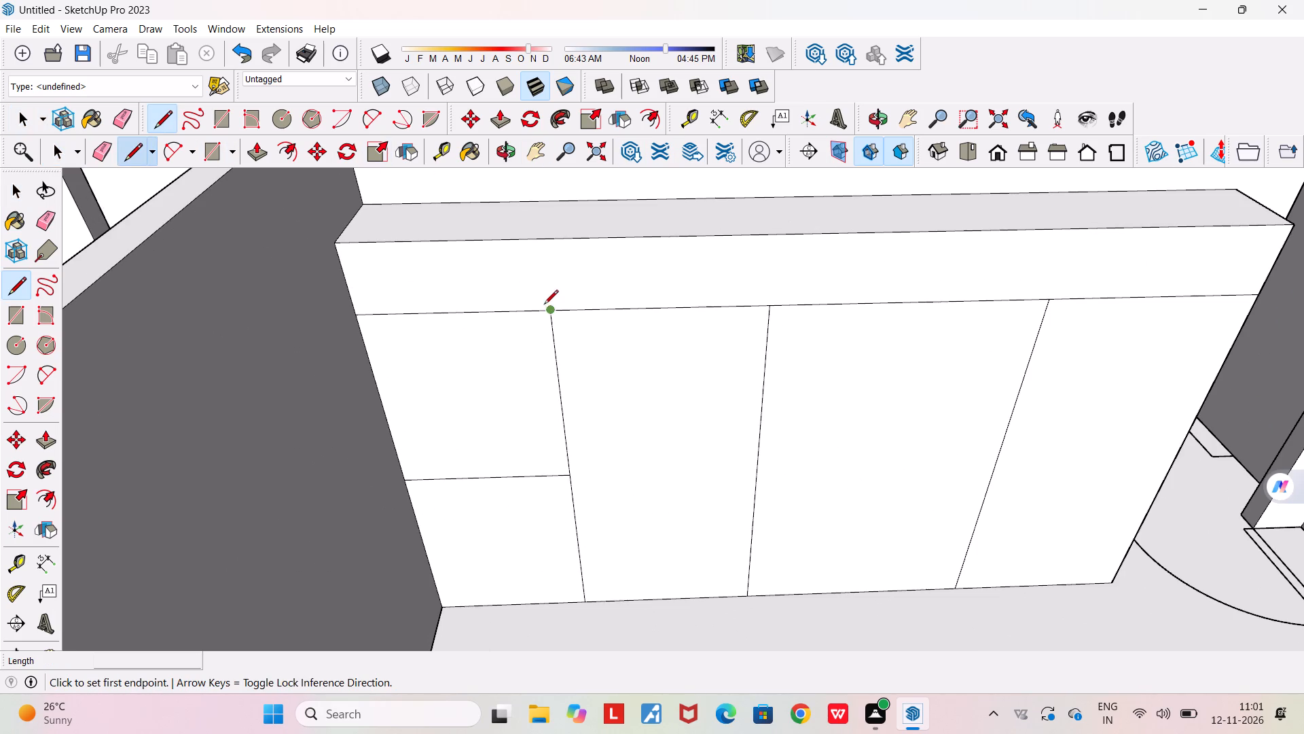
click(547, 311)
click(548, 241)
click(768, 302)
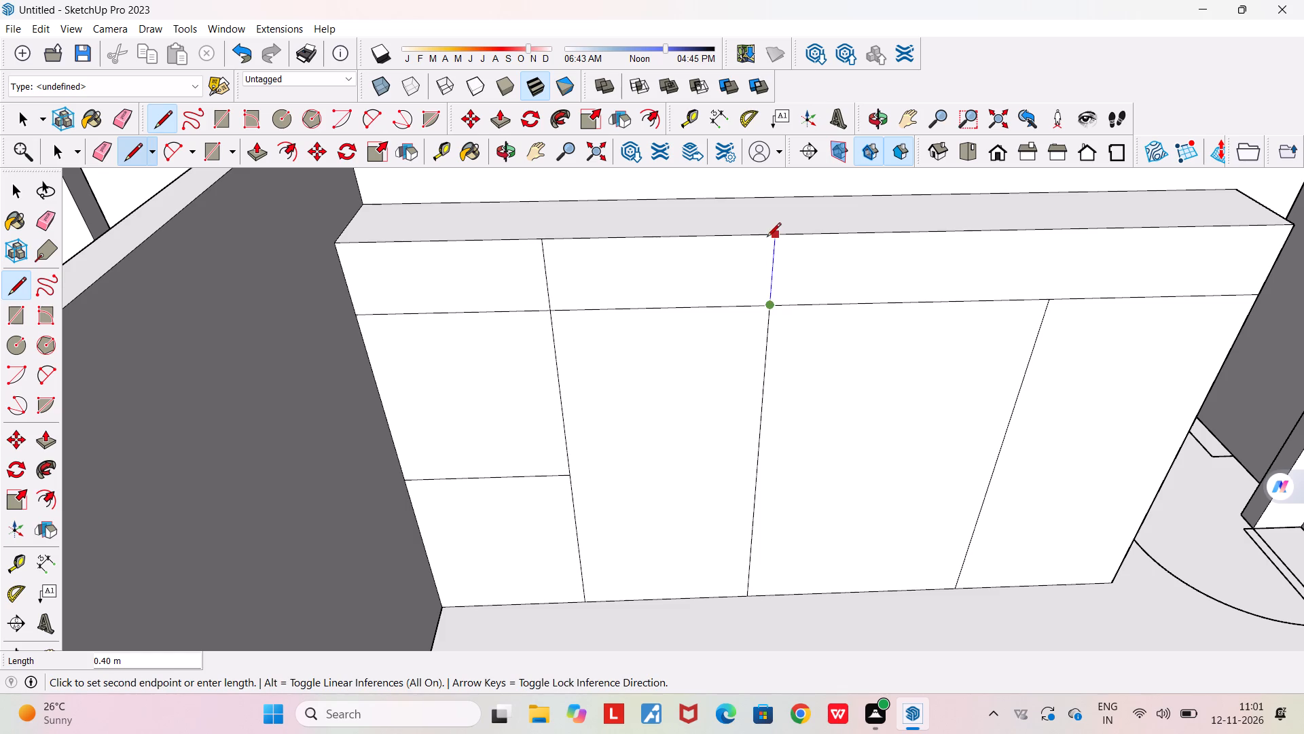
click(767, 237)
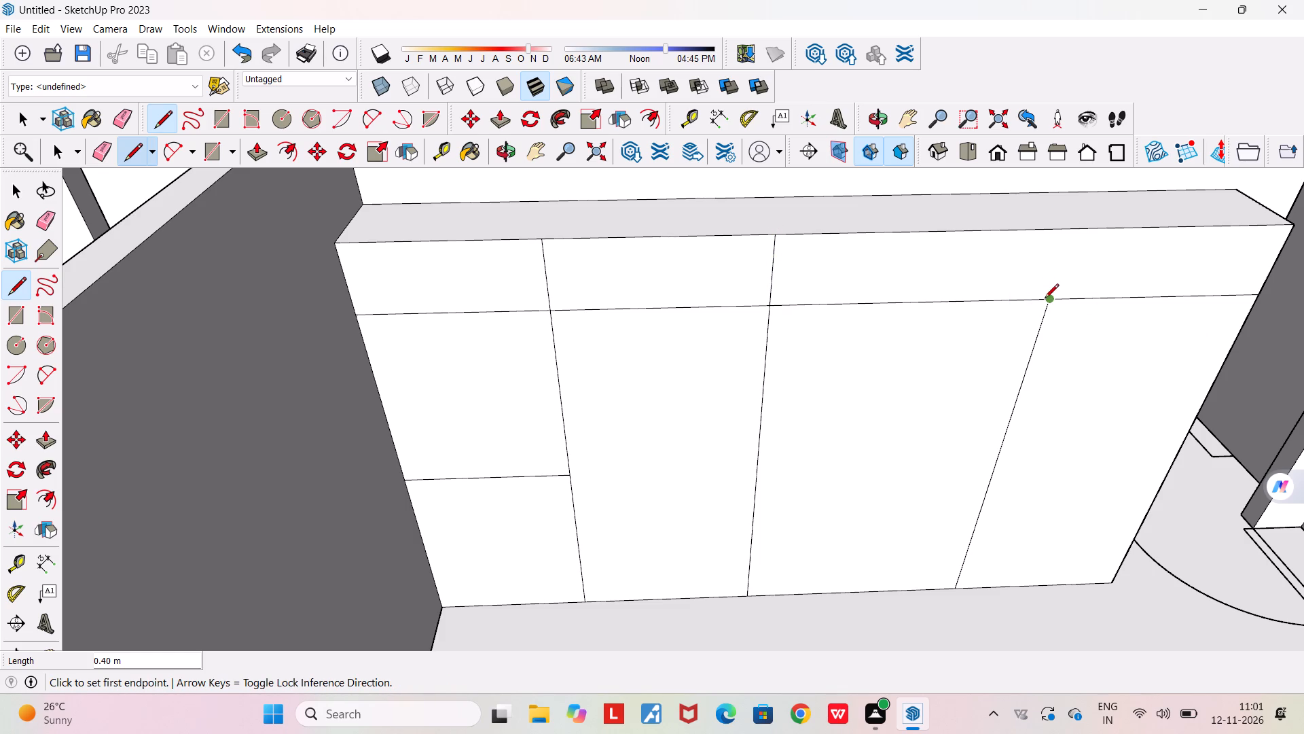
click(1045, 299)
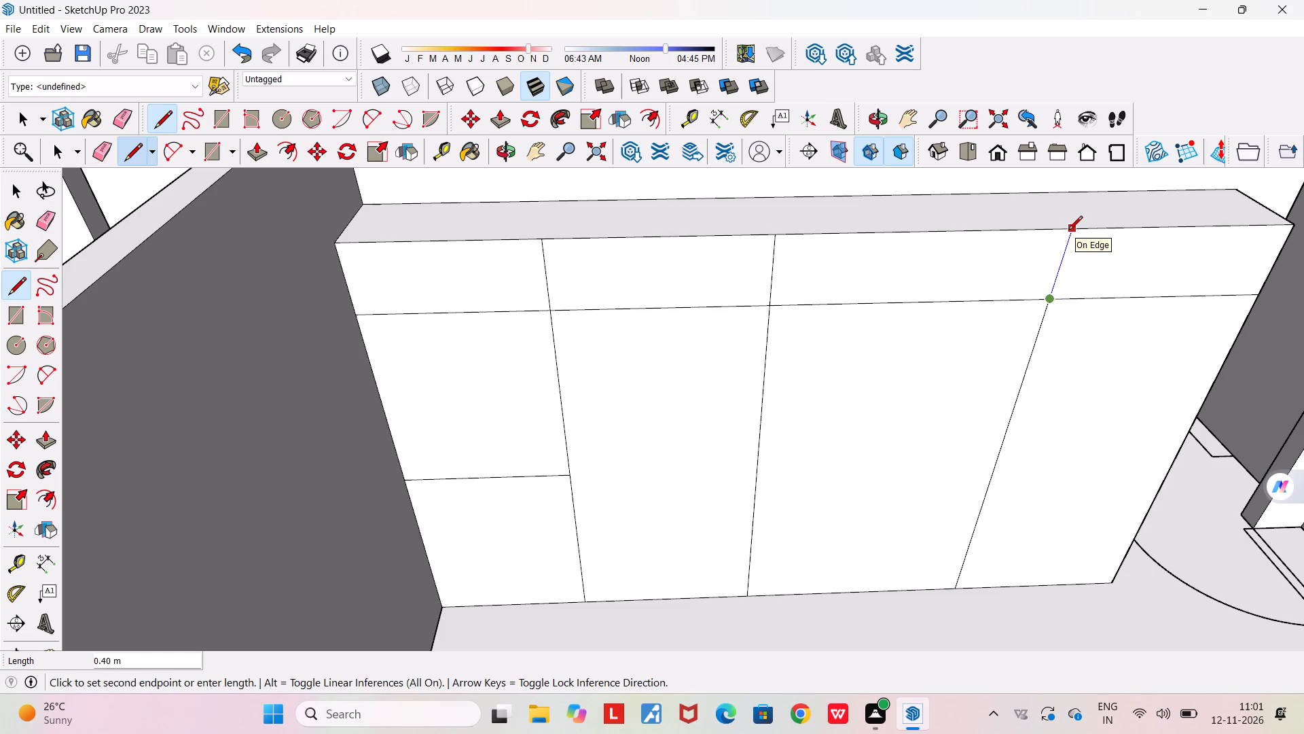
click(1068, 231)
Examine the panel divisions on the bedroom block's front face from several angles.
scroll(1045, 383, down, 1)
middle_drag(1042, 408, 846, 317)
scroll(846, 316, down, 4)
scroll(844, 425, down, 3)
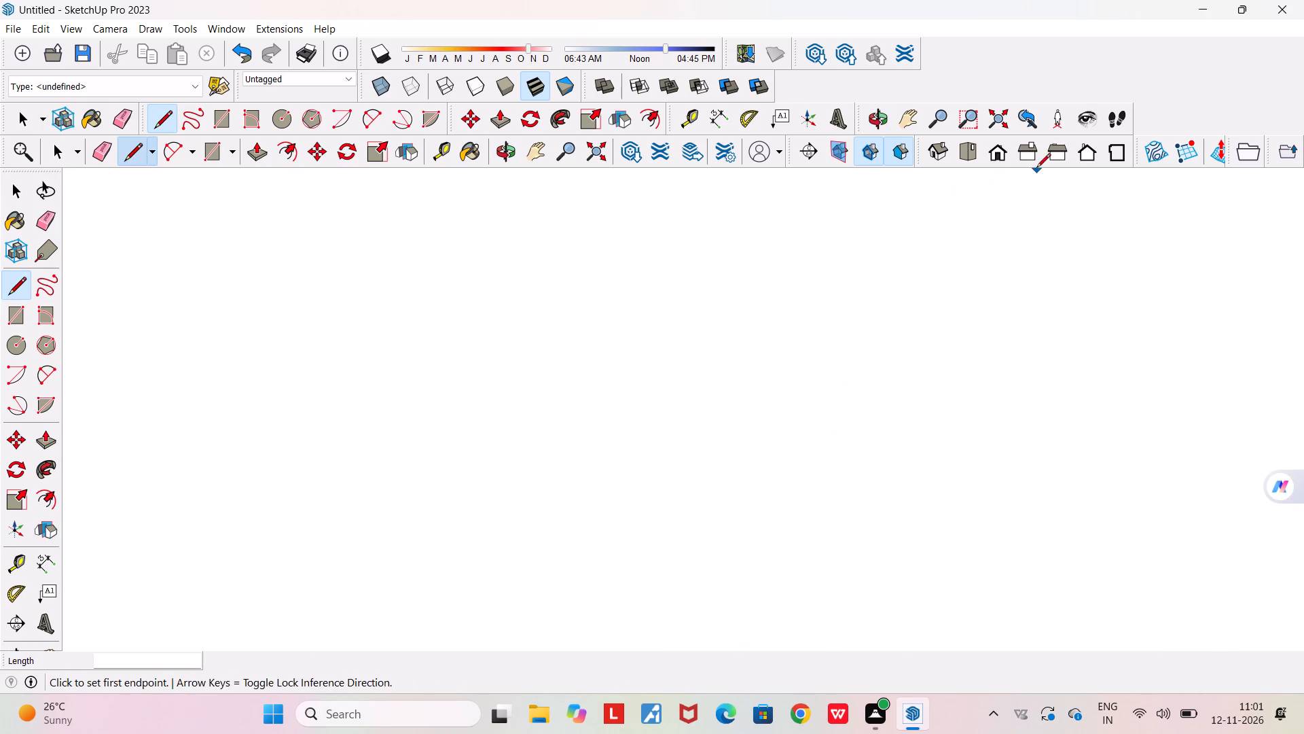
click(993, 116)
middle_drag(750, 340, 978, 455)
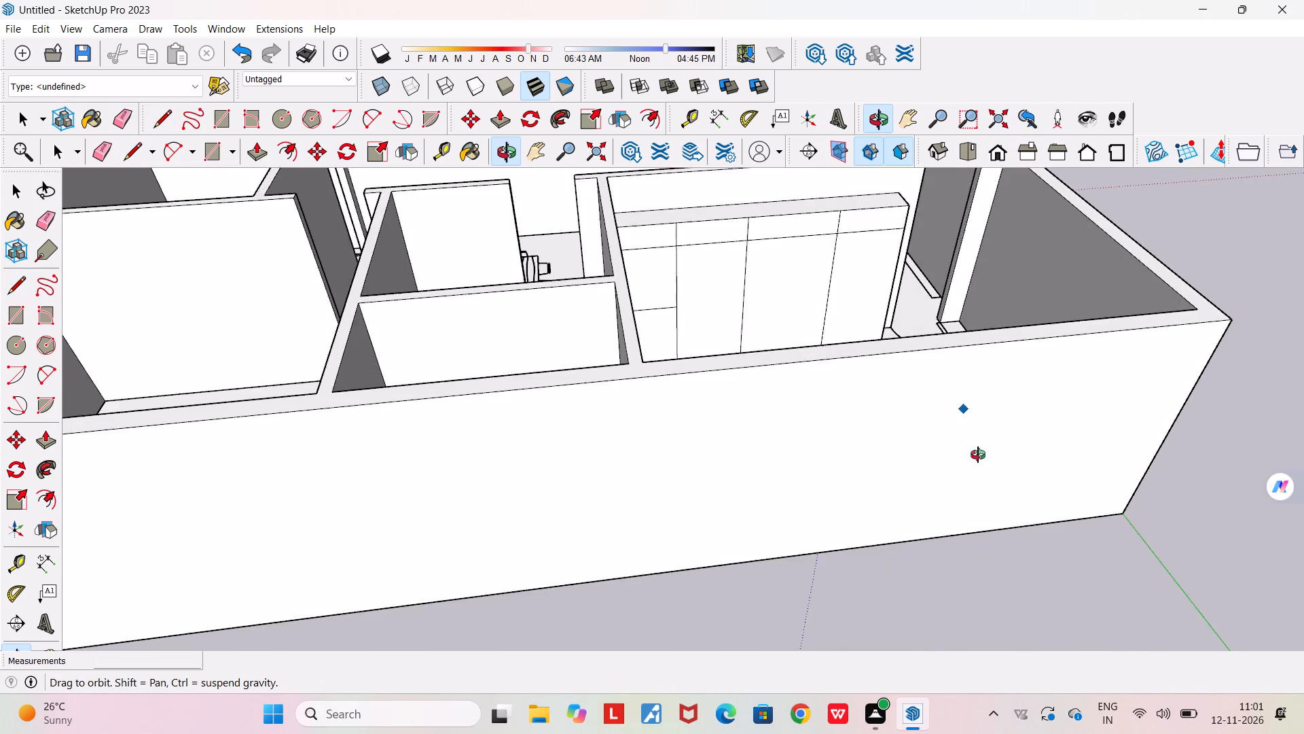
middle_drag(978, 455, 935, 486)
scroll(935, 486, down, 6)
scroll(925, 343, up, 10)
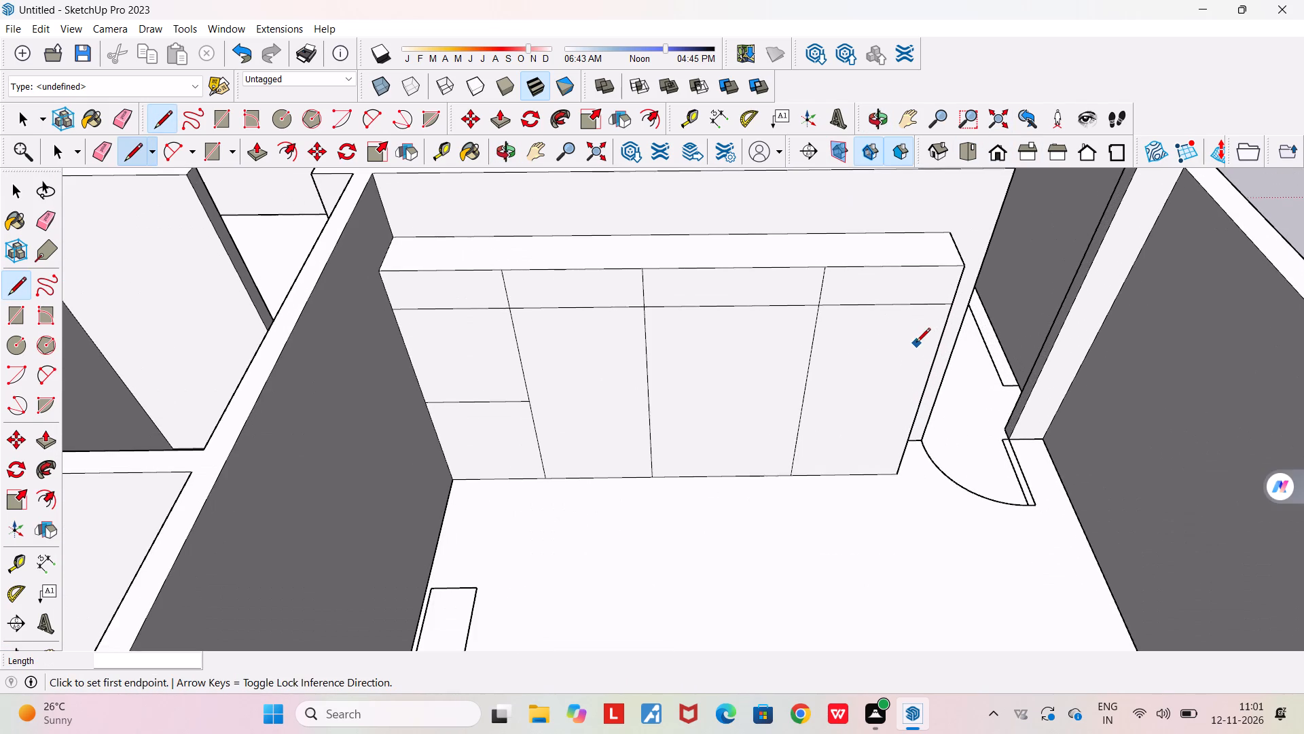
middle_drag(895, 368, 816, 352)
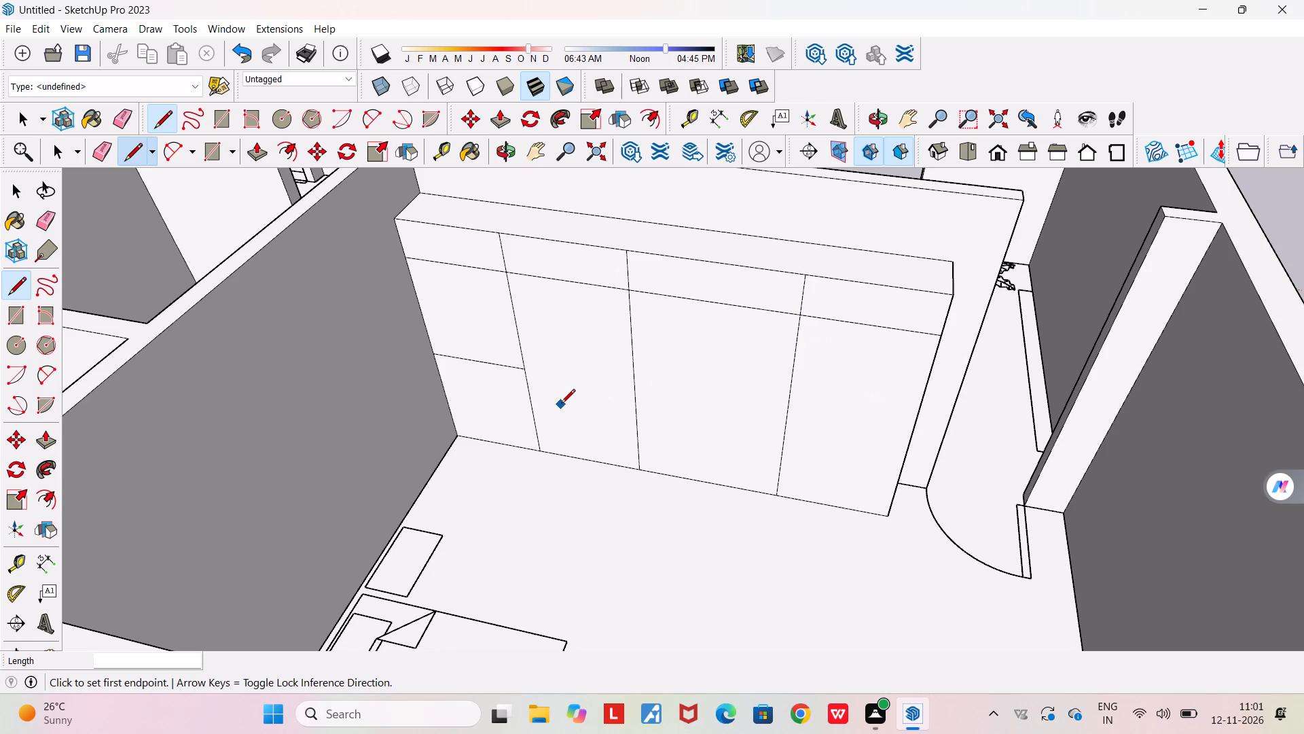
key(space)
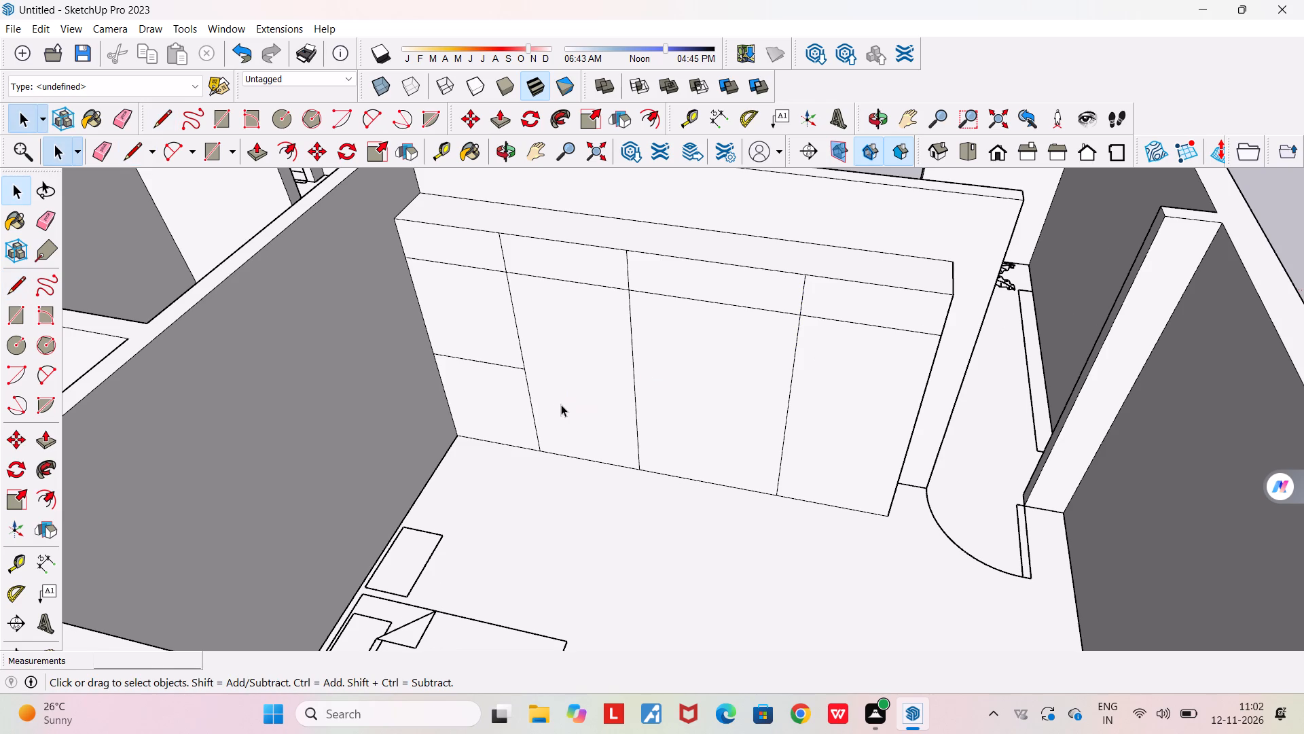
middle_drag(561, 404, 681, 394)
scroll(564, 379, up, 2)
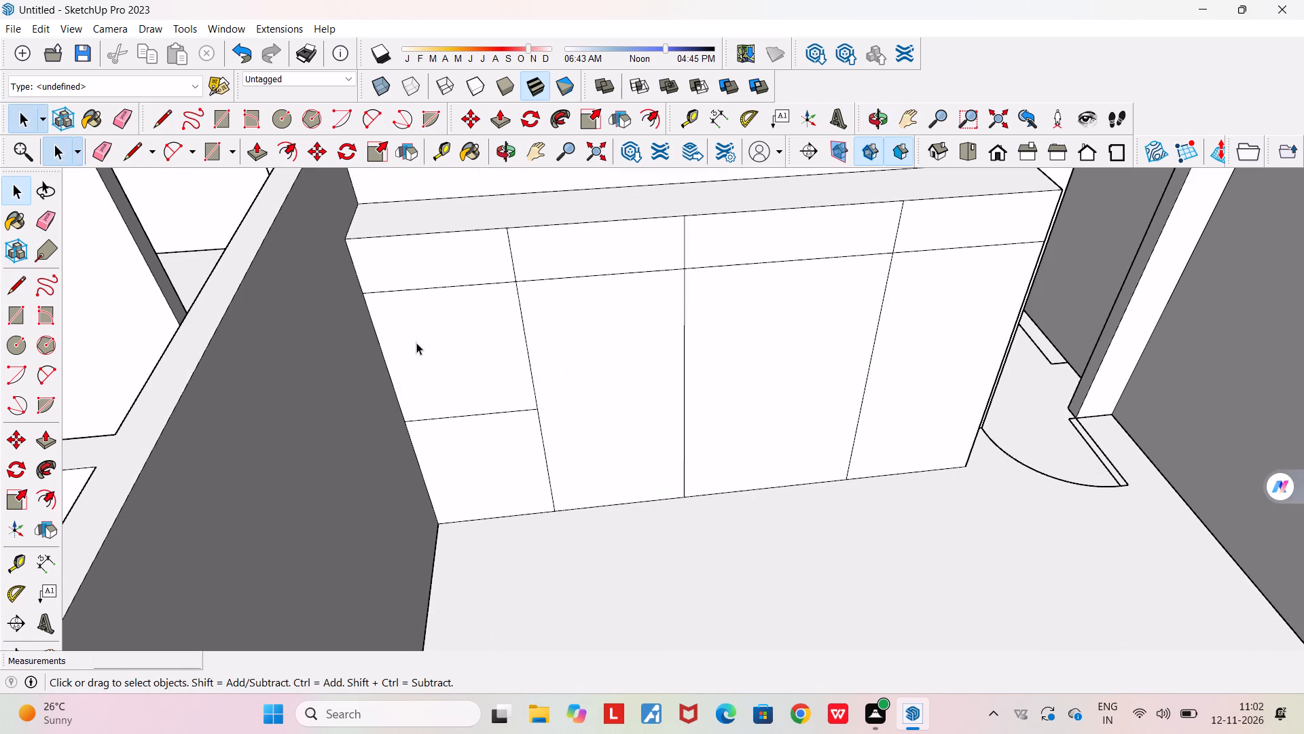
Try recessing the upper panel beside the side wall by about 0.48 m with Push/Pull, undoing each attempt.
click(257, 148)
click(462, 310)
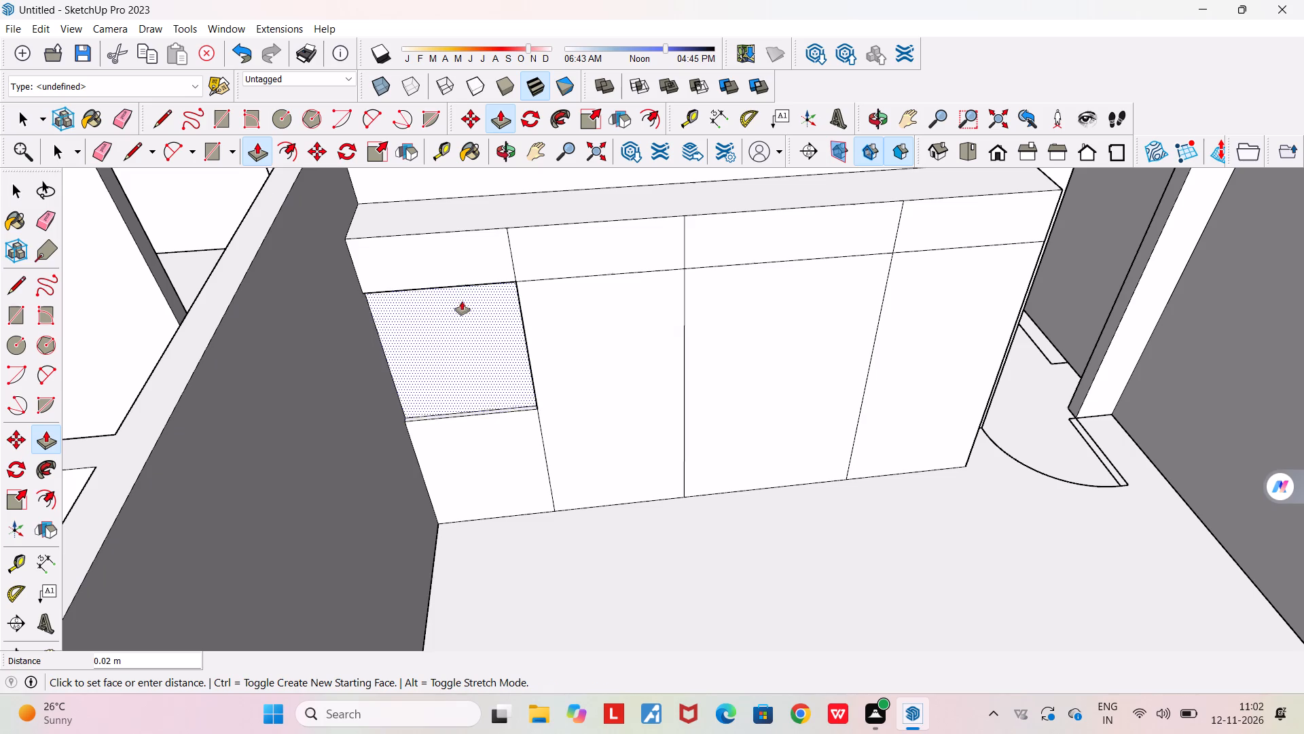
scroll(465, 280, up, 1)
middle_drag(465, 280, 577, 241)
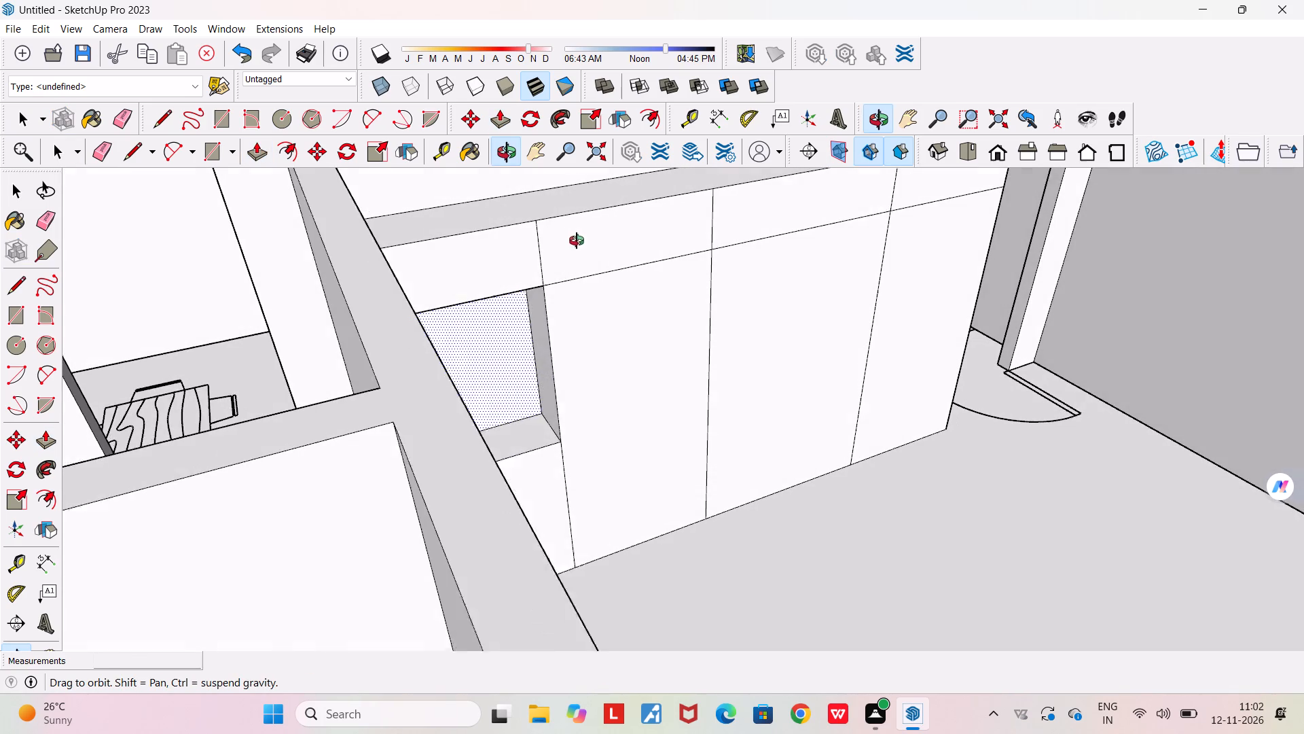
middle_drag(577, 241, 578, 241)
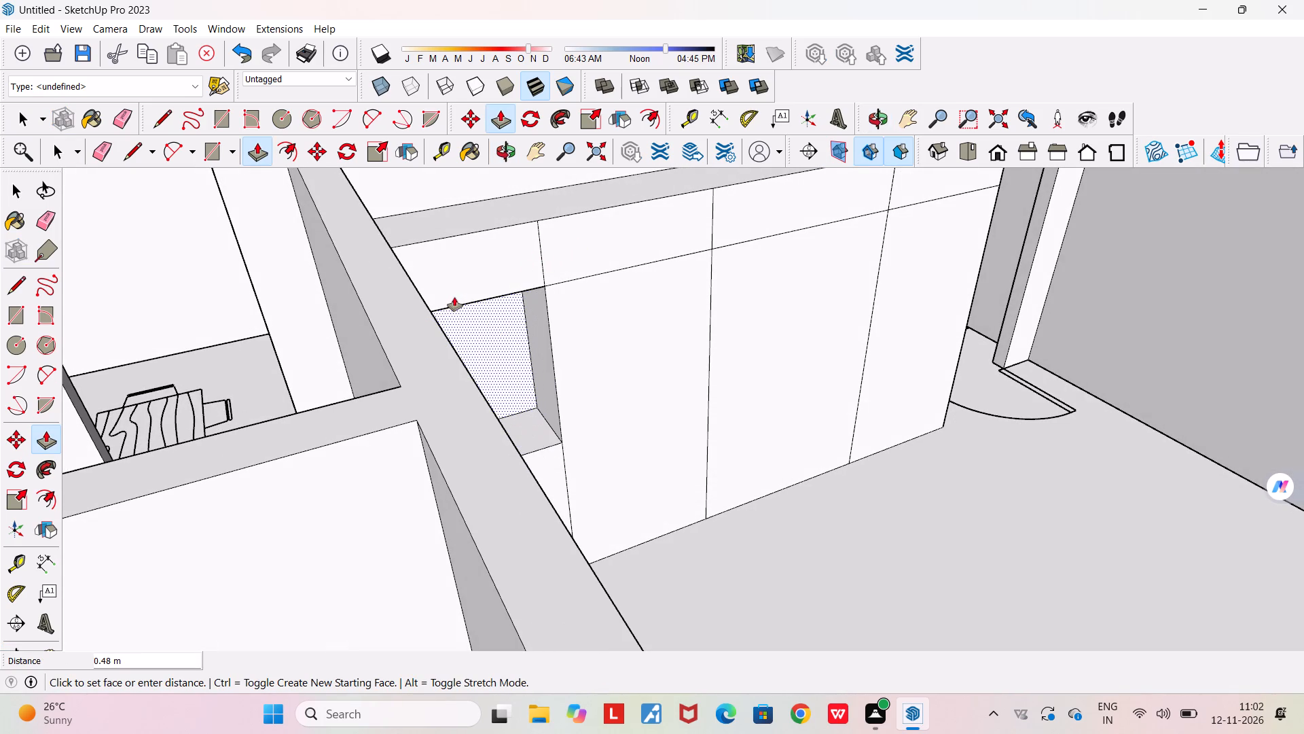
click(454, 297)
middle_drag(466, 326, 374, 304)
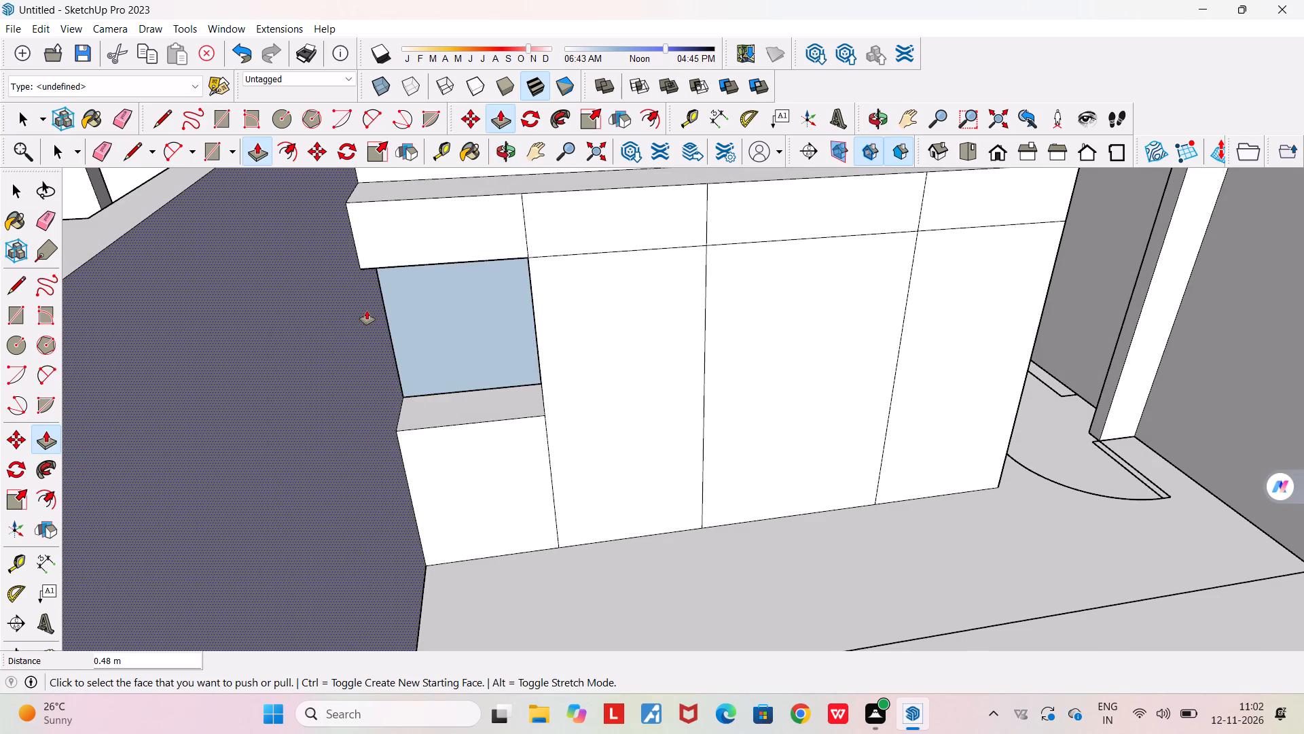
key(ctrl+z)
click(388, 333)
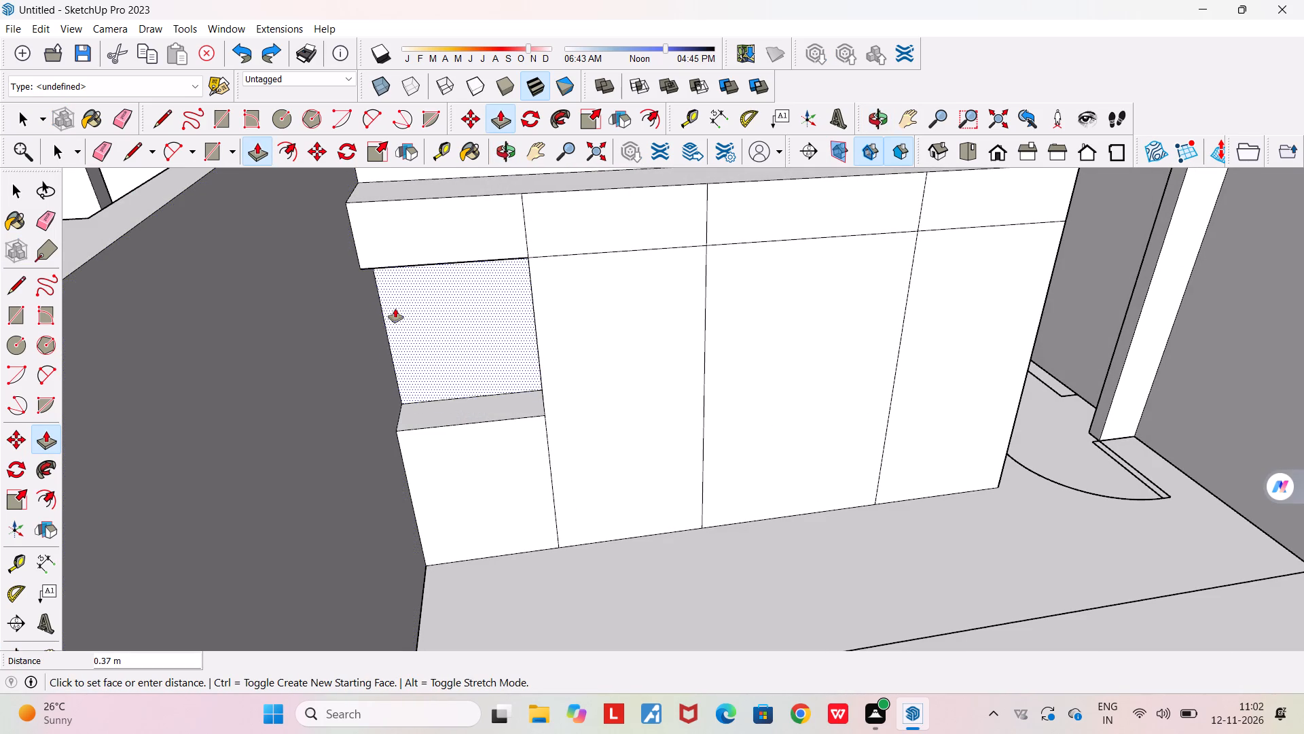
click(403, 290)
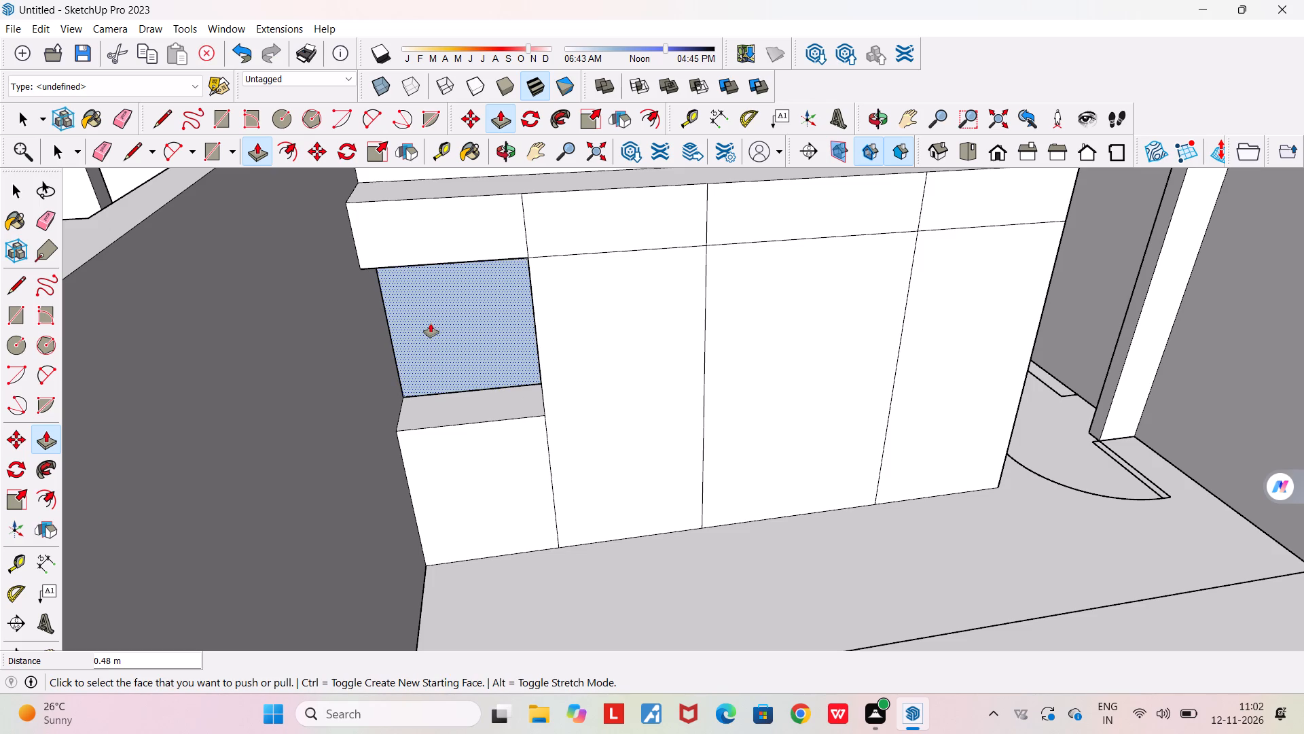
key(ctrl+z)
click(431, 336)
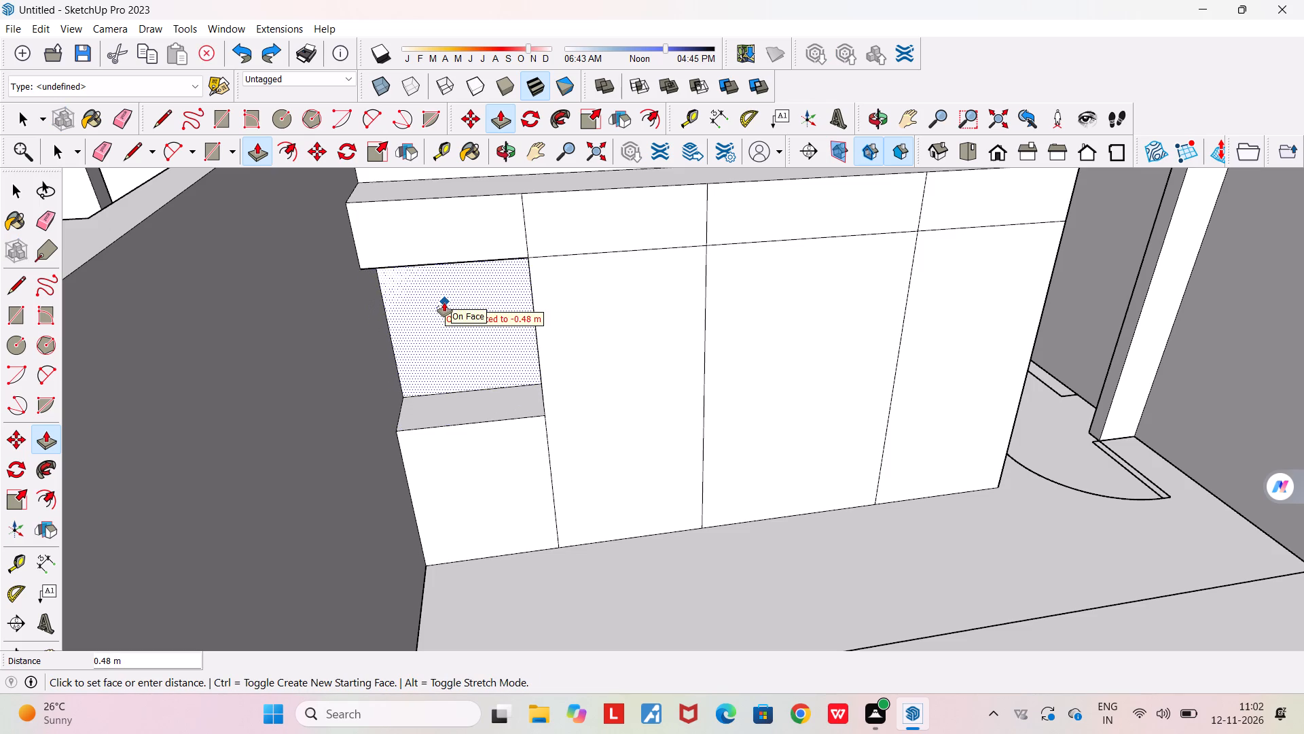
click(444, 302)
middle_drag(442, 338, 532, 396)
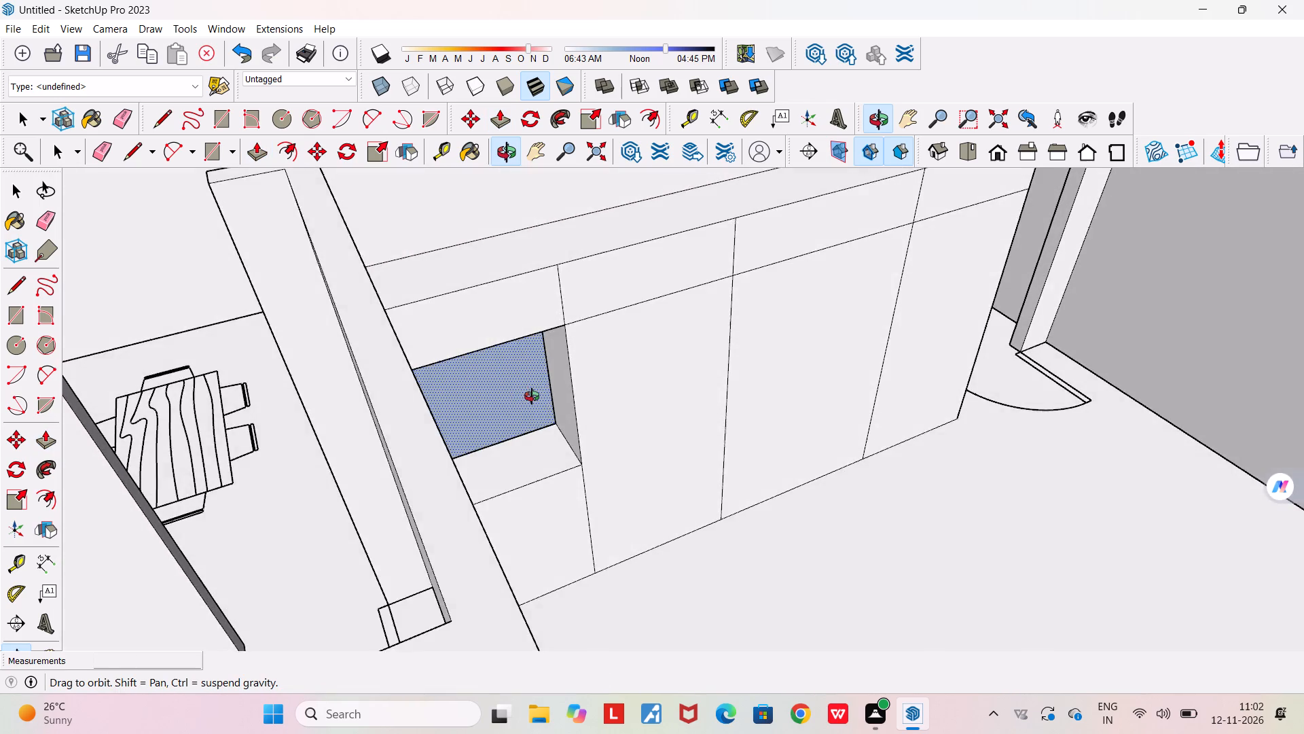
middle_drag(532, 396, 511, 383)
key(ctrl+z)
Push the panel beside the side wall, between the top strip and the low panel, inward about 0.43 m.
click(501, 383)
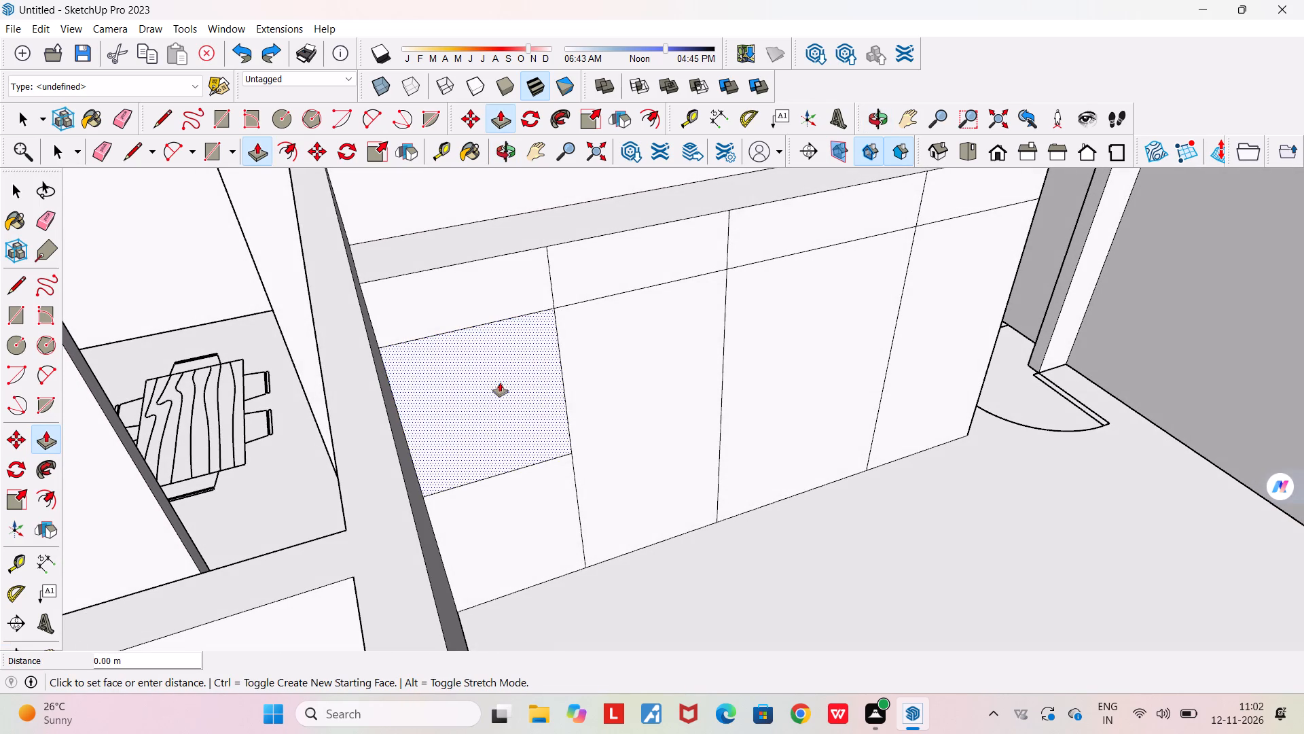
click(477, 350)
Examine the open niche and the wardrobe block's front from several angles and distances.
middle_drag(488, 395, 426, 360)
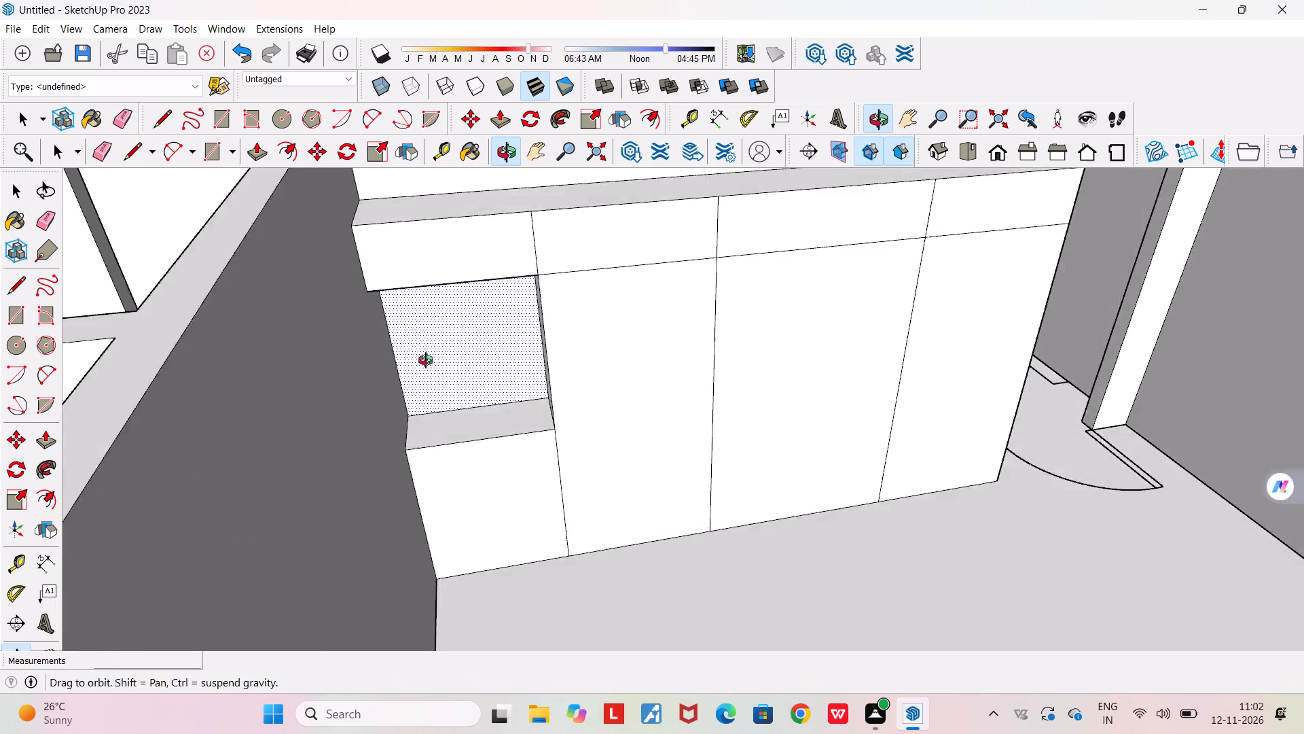
middle_drag(426, 360, 300, 369)
scroll(300, 369, down, 8)
middle_drag(518, 434, 571, 464)
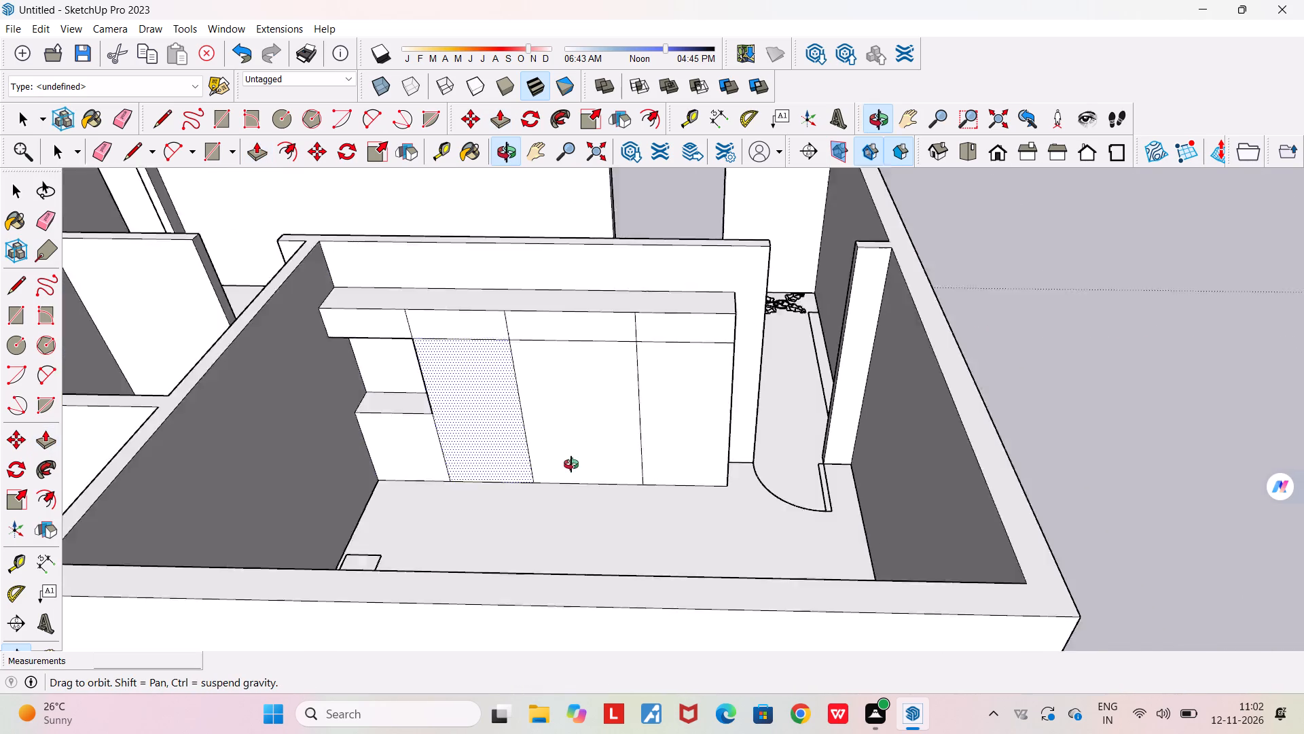
middle_drag(571, 464, 609, 471)
scroll(609, 471, down, 3)
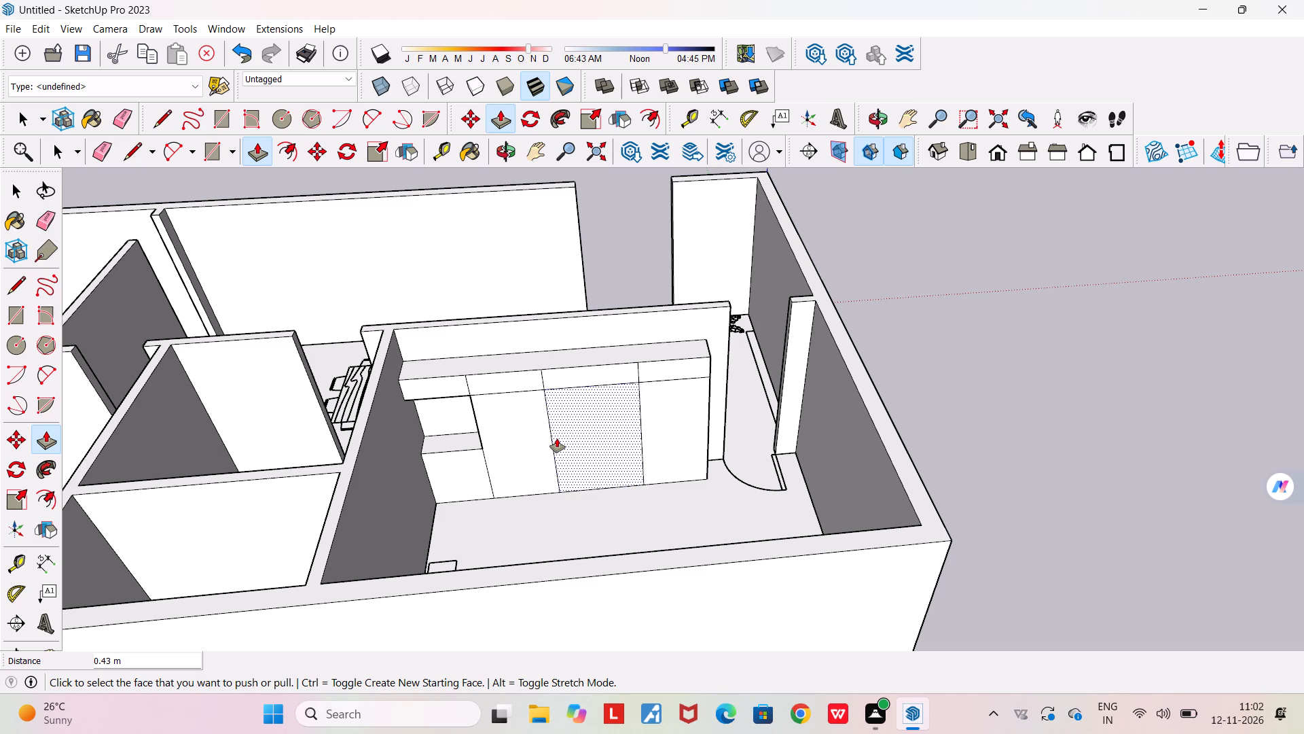
scroll(557, 438, up, 2)
middle_drag(534, 426, 454, 383)
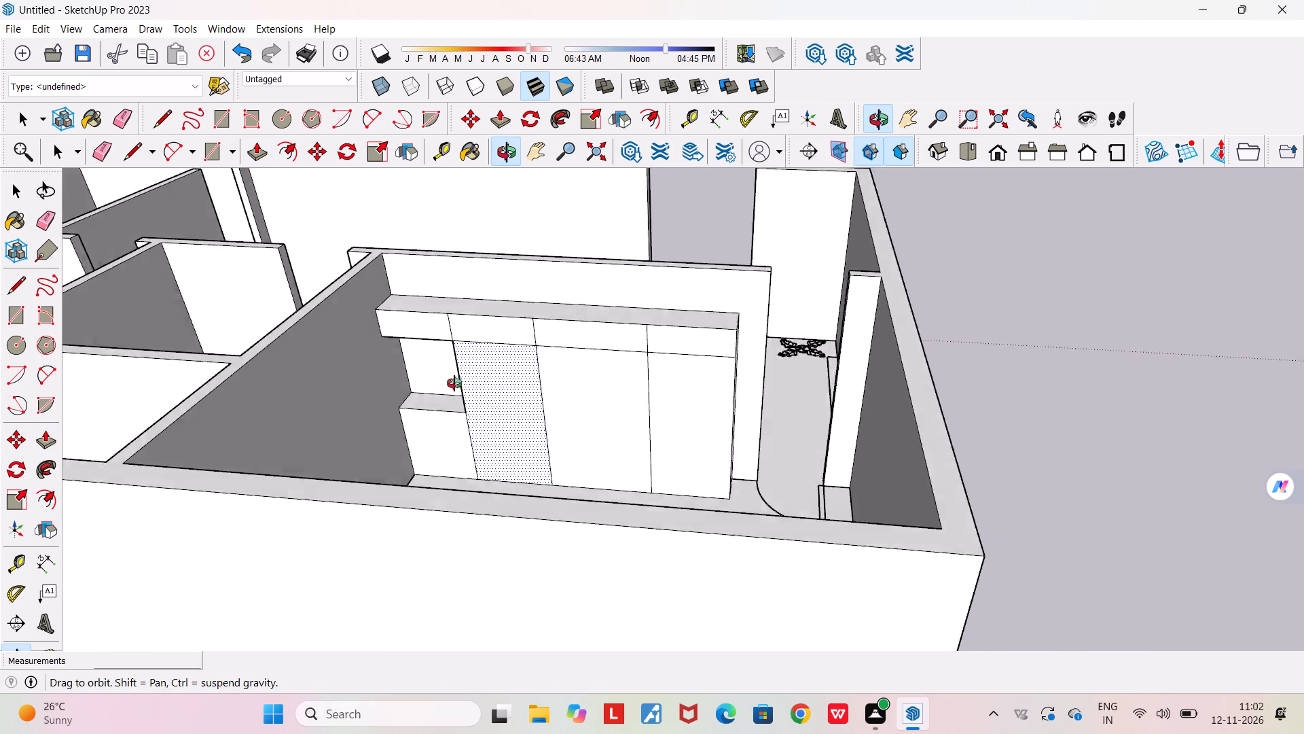
middle_drag(454, 383, 414, 380)
scroll(414, 380, up, 8)
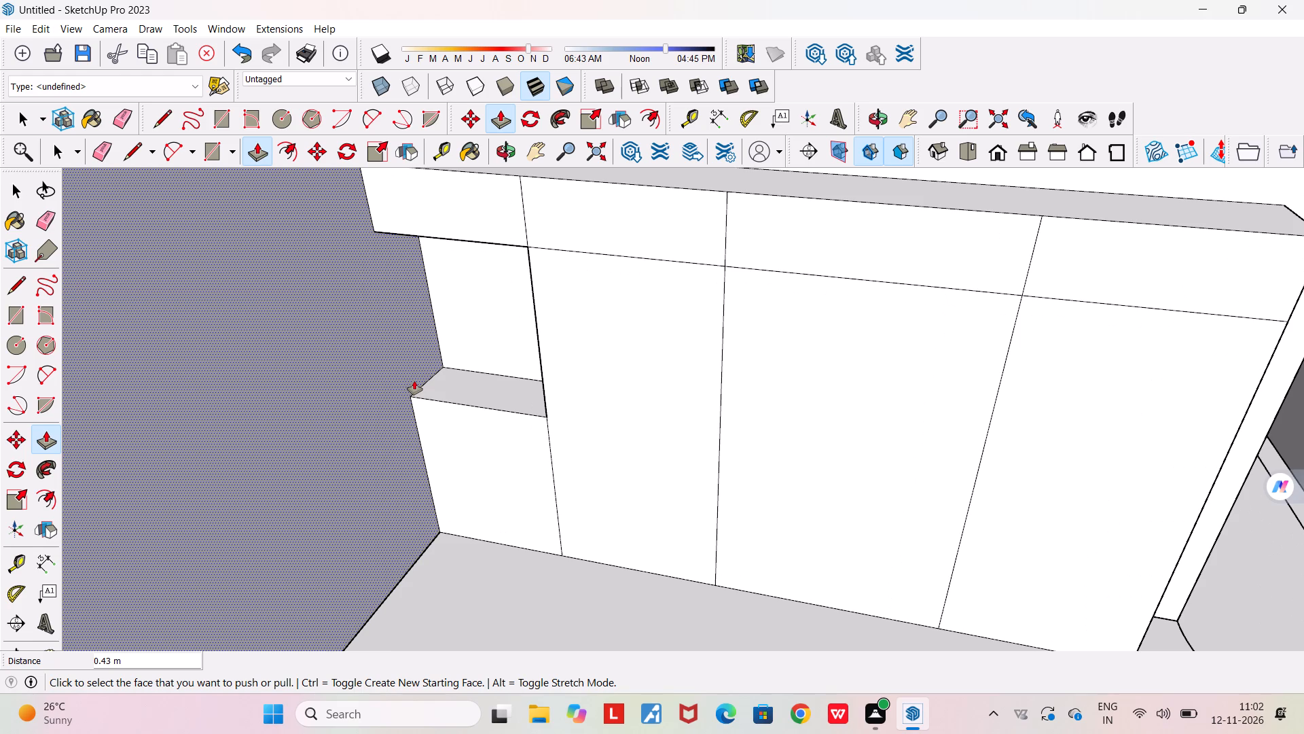
scroll(414, 381, down, 3)
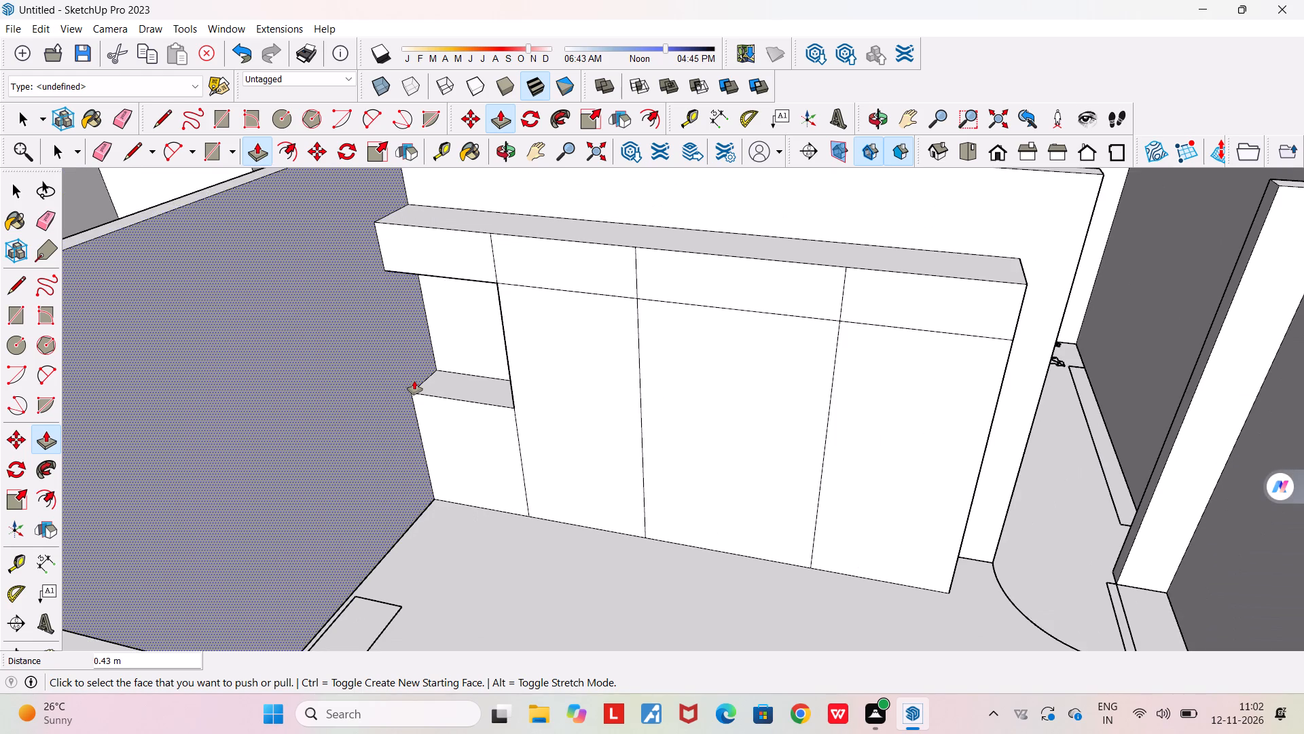
scroll(414, 441, down, 2)
key(space)
middle_drag(446, 495, 374, 468)
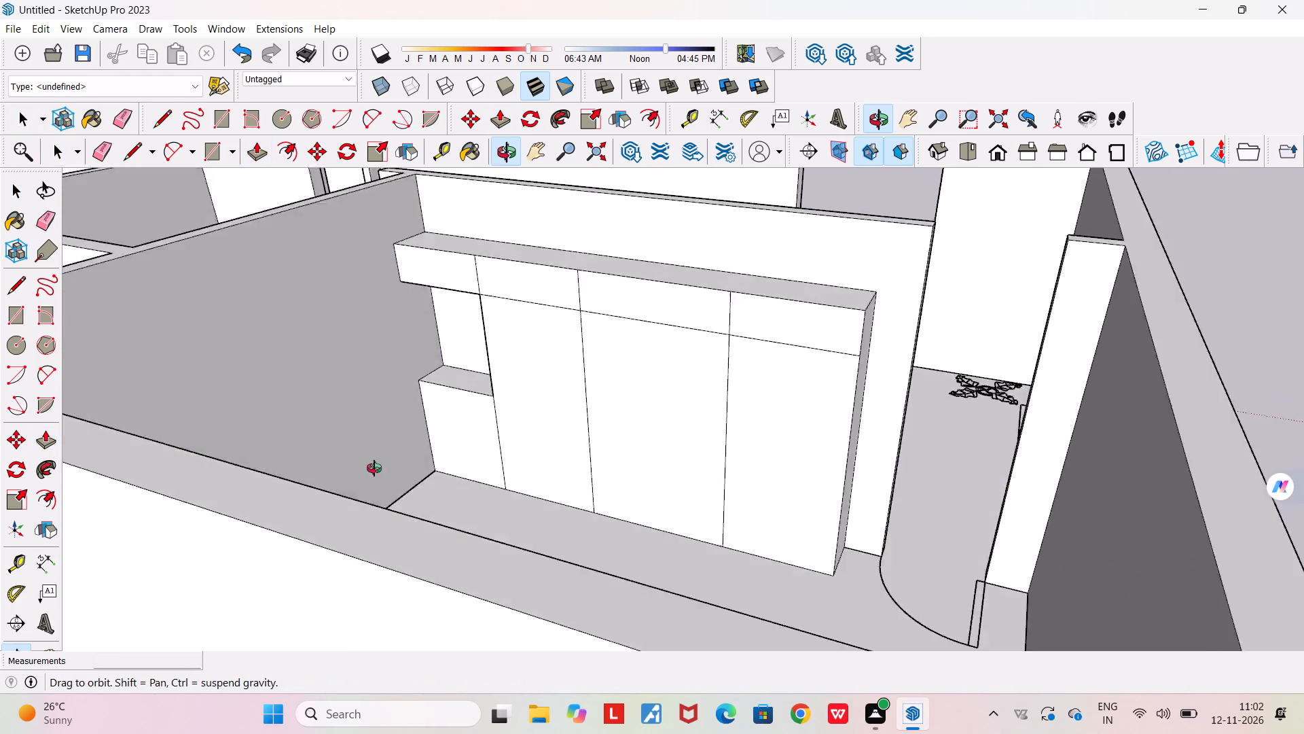
middle_drag(374, 468, 698, 532)
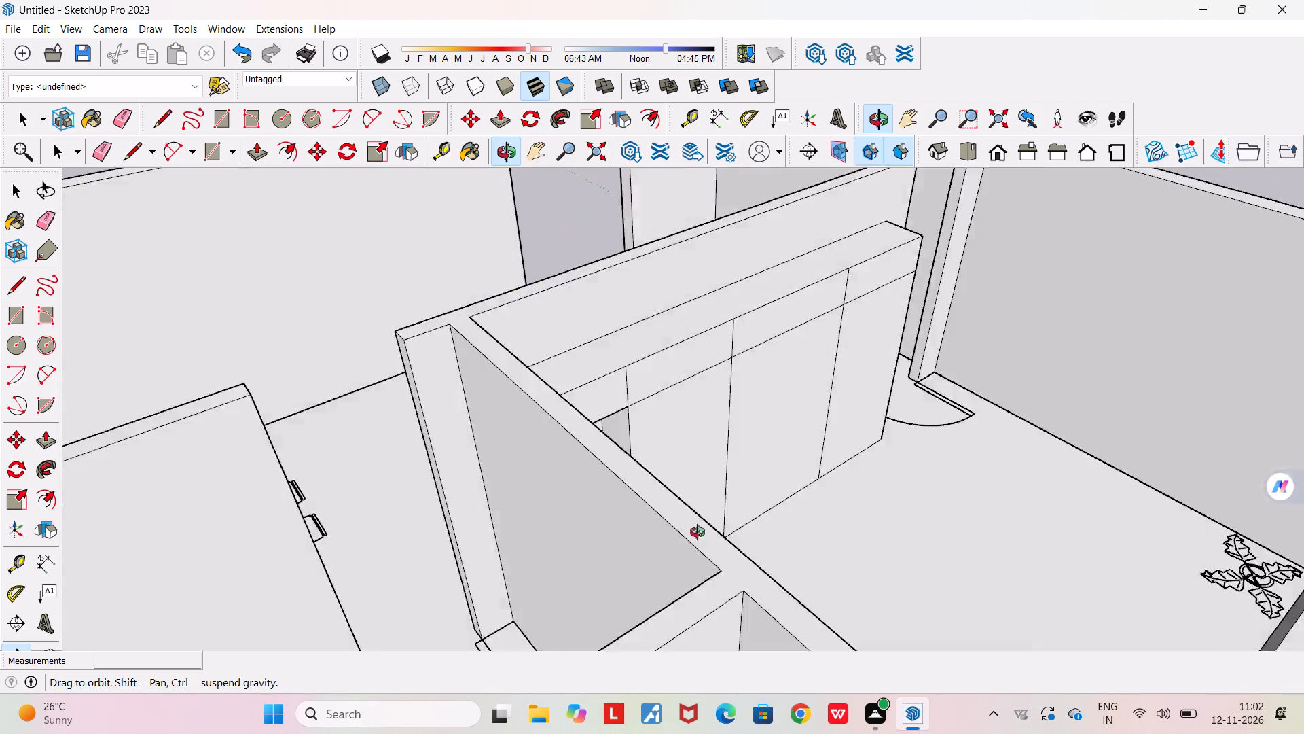
middle_drag(698, 532, 550, 531)
scroll(550, 531, down, 4)
scroll(534, 481, up, 6)
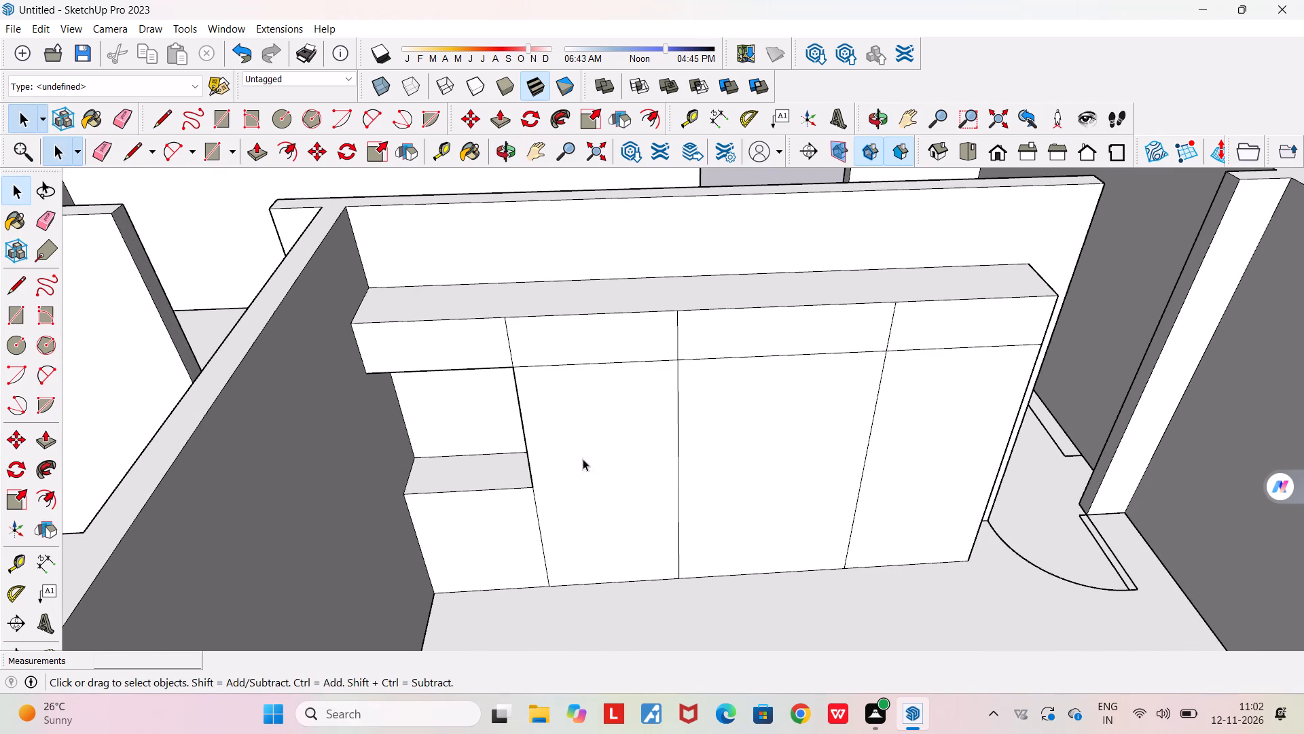
Offset the outline of the tall panel next to the niche inward by 0.05 m.
middle_drag(712, 425, 609, 370)
scroll(609, 370, down, 2)
scroll(609, 370, up, 5)
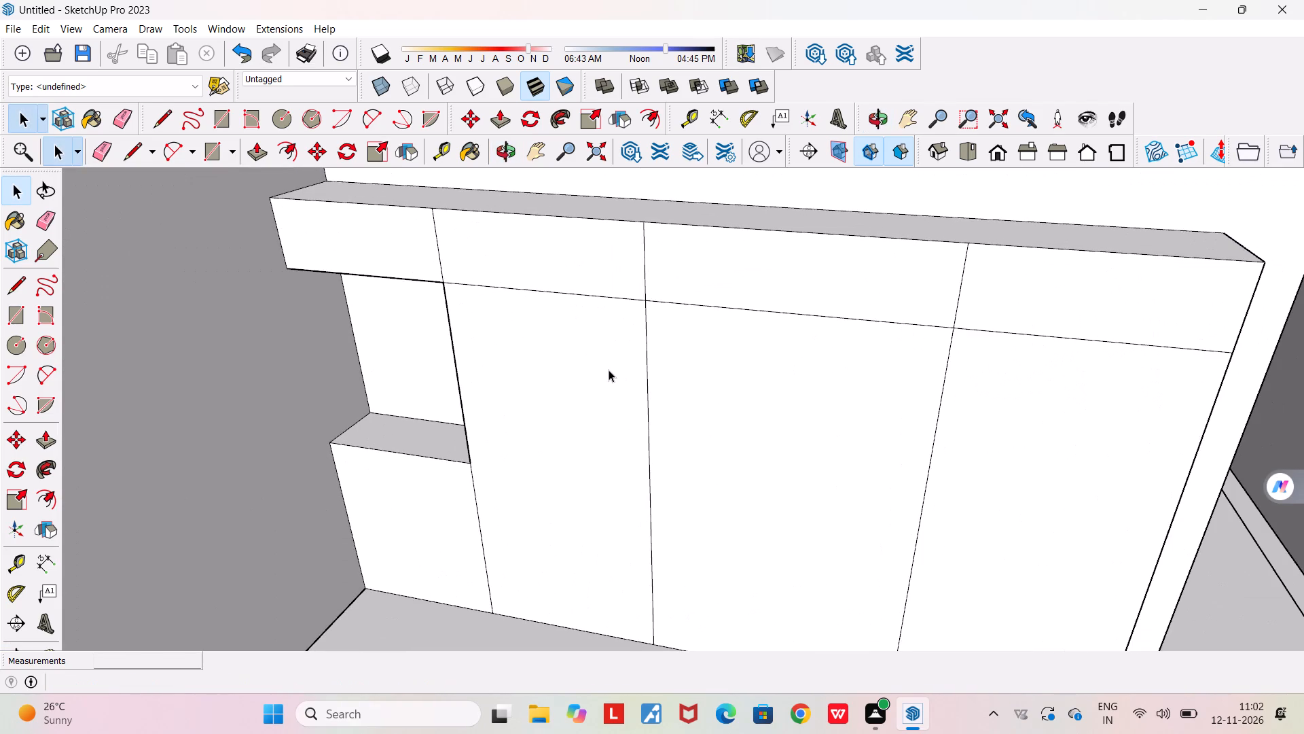
click(289, 149)
click(615, 475)
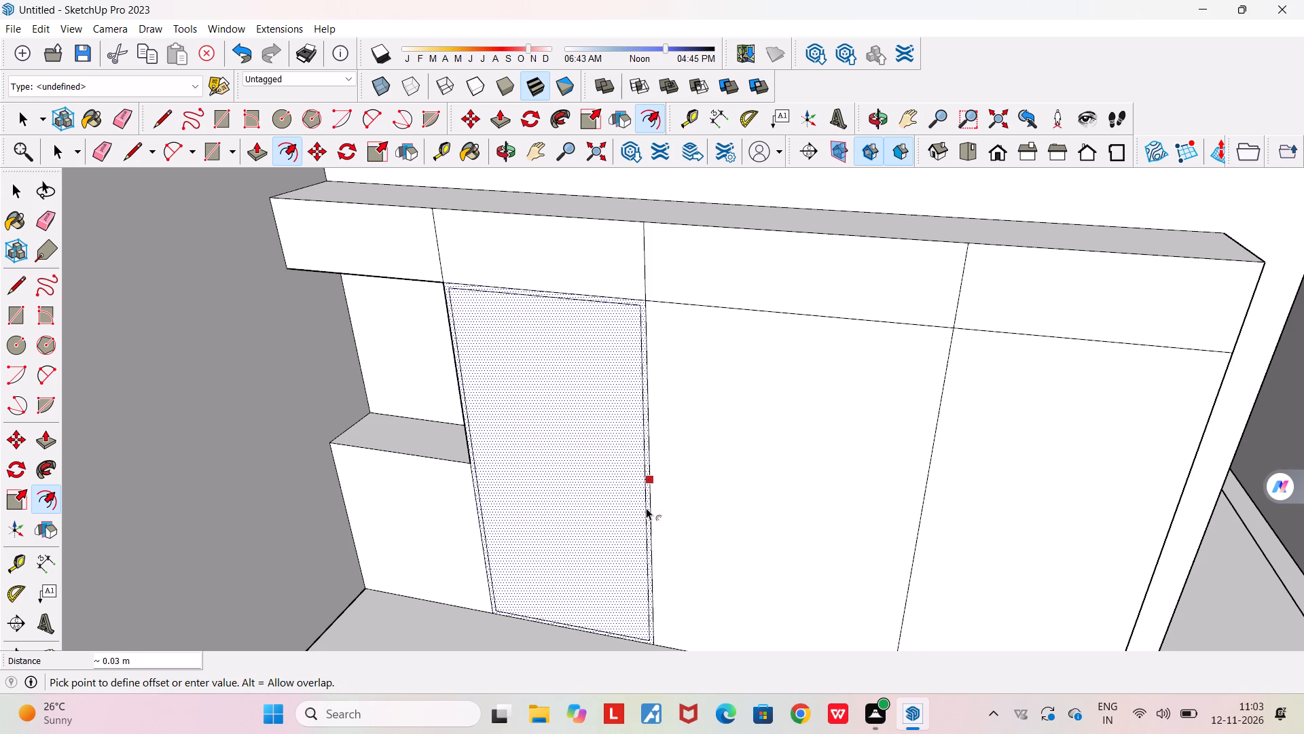
text(0.05)
key(Return)
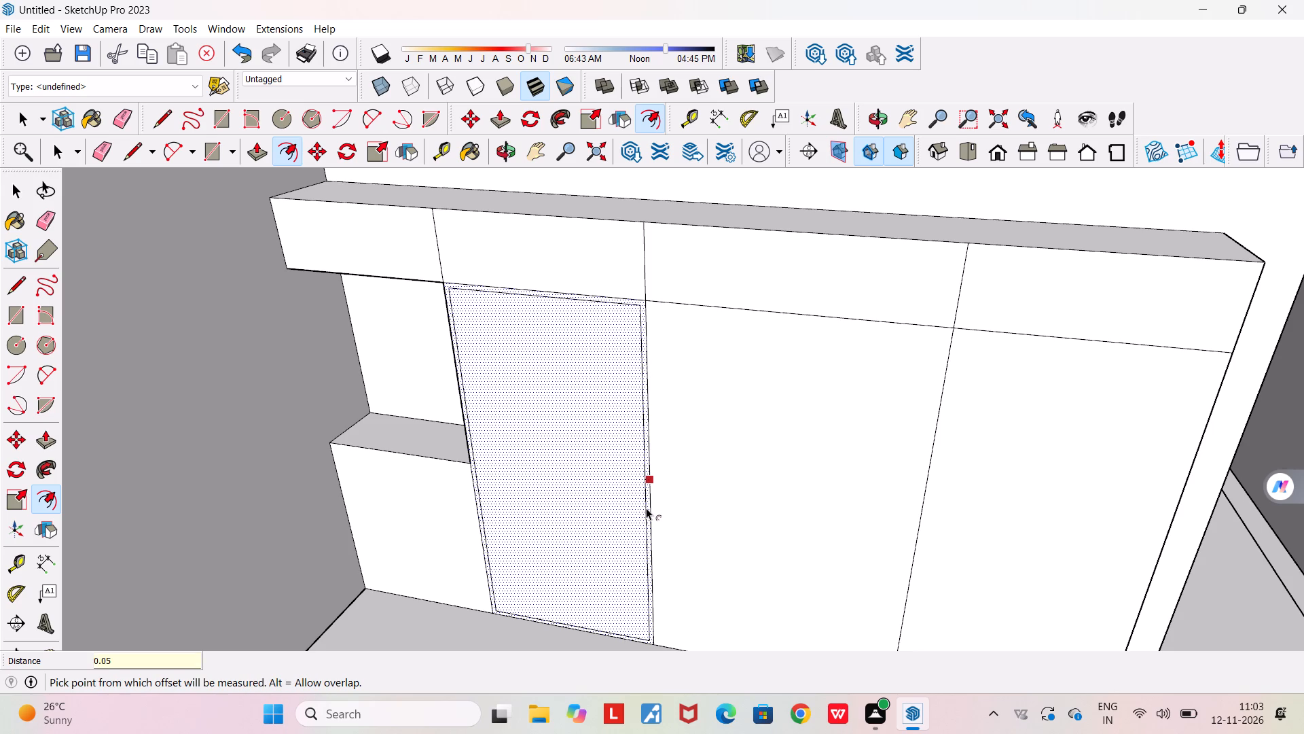
Repeat the 0.05 m inward offset on the other two tall panels, the four top-strip panels and the low panel under the niche.
double_click(757, 465)
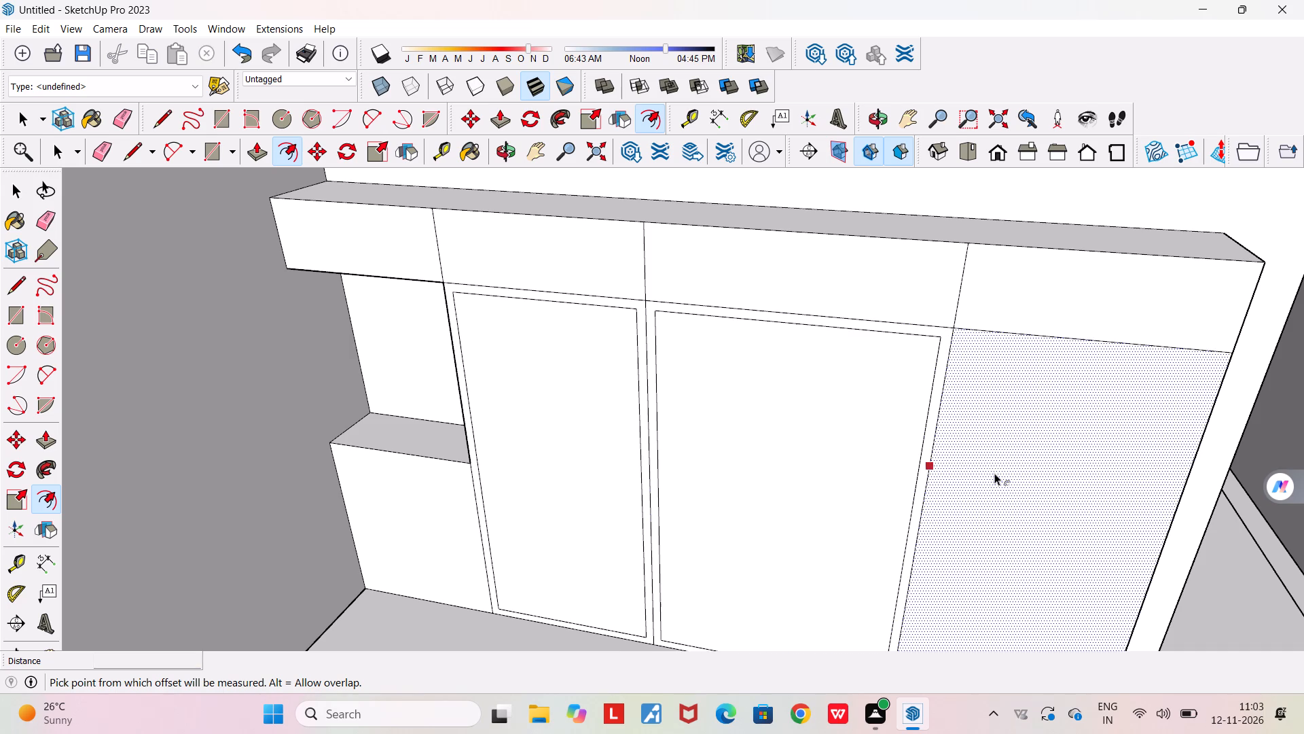
double_click(994, 473)
double_click(998, 278)
double_click(877, 287)
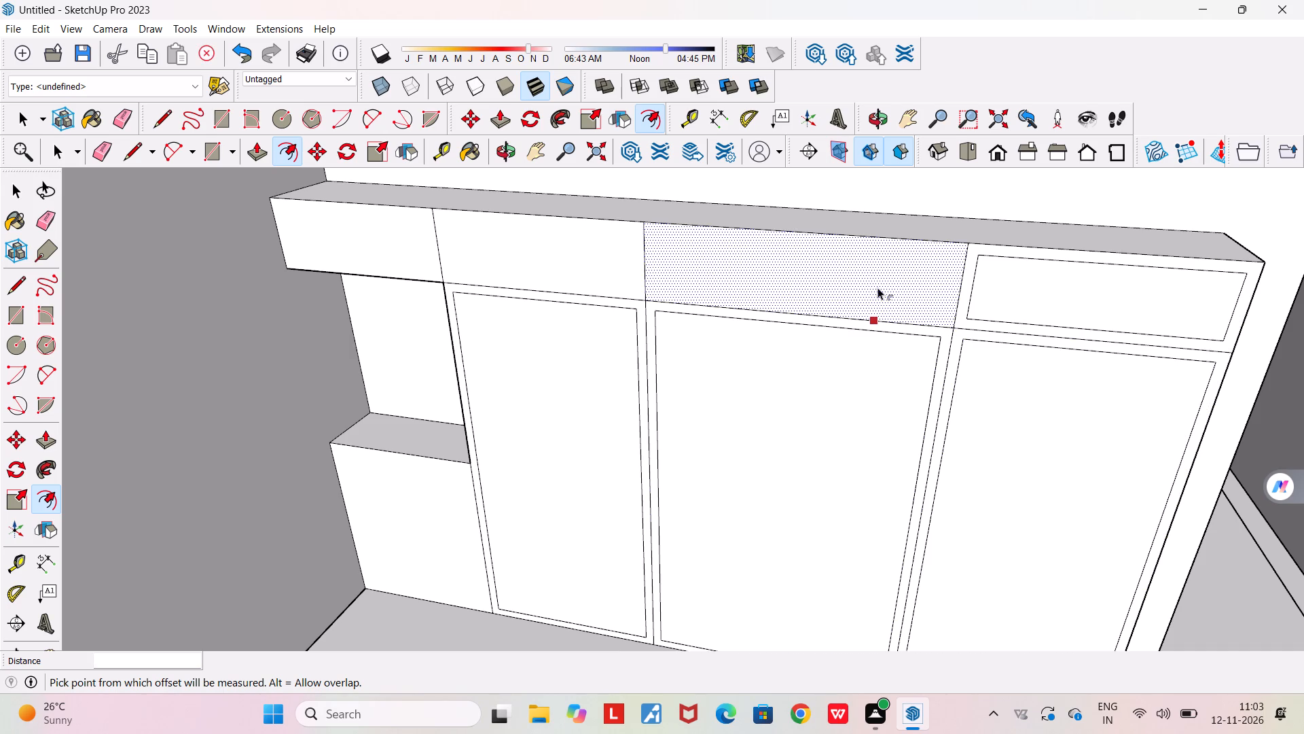
double_click(477, 267)
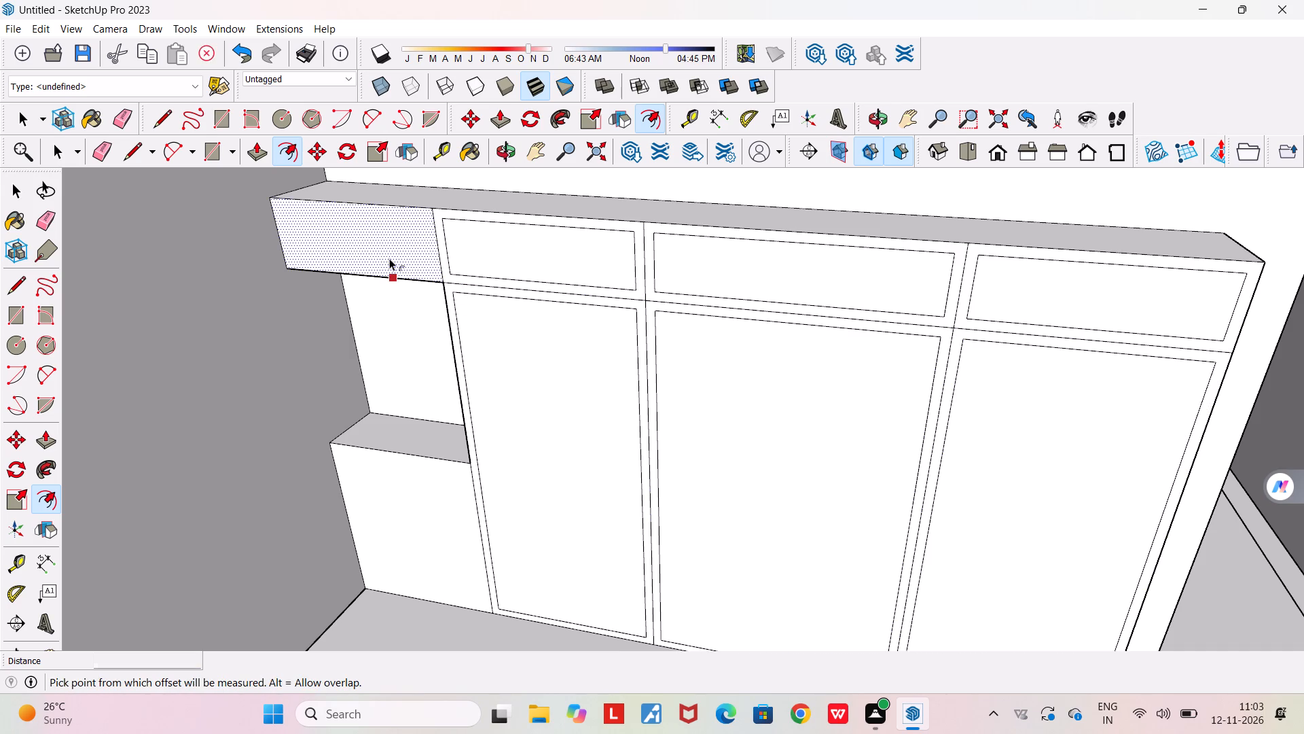
double_click(389, 258)
double_click(389, 552)
scroll(388, 552, up, 4)
scroll(388, 552, down, 2)
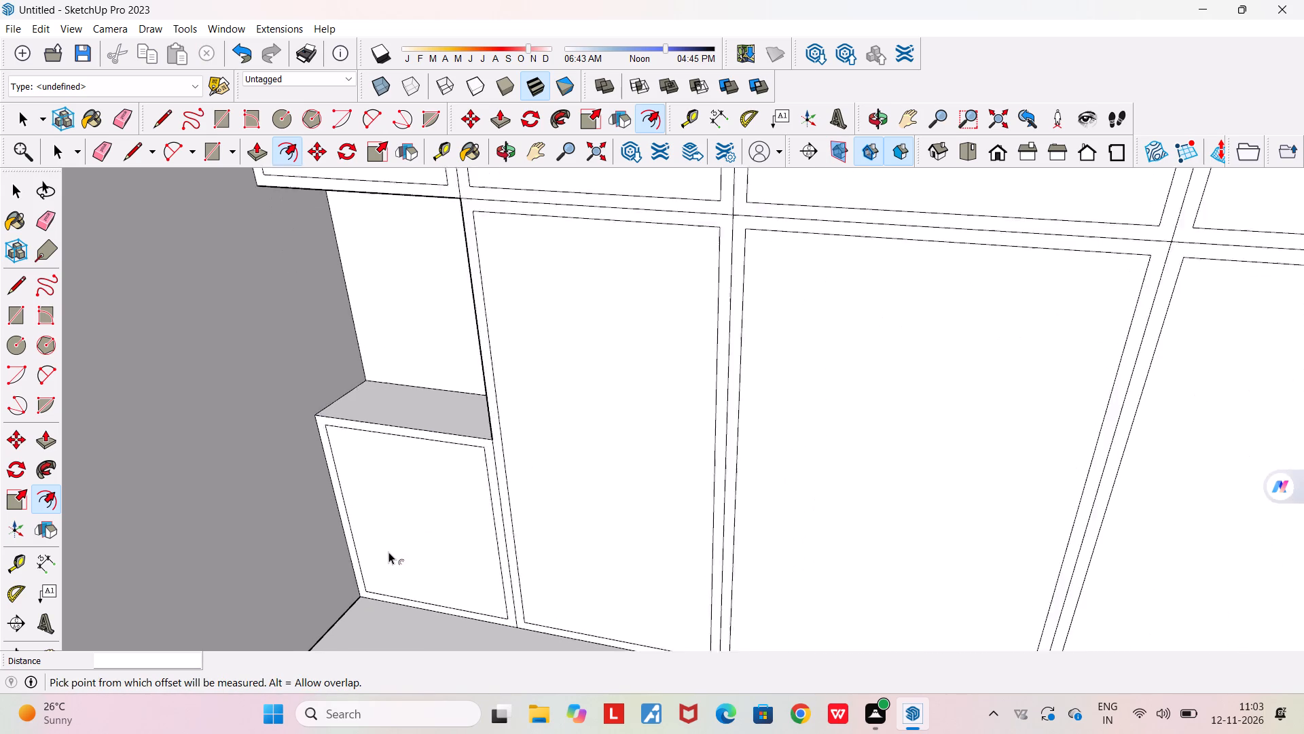
scroll(388, 552, down, 6)
middle_drag(414, 570, 606, 569)
scroll(606, 569, down, 3)
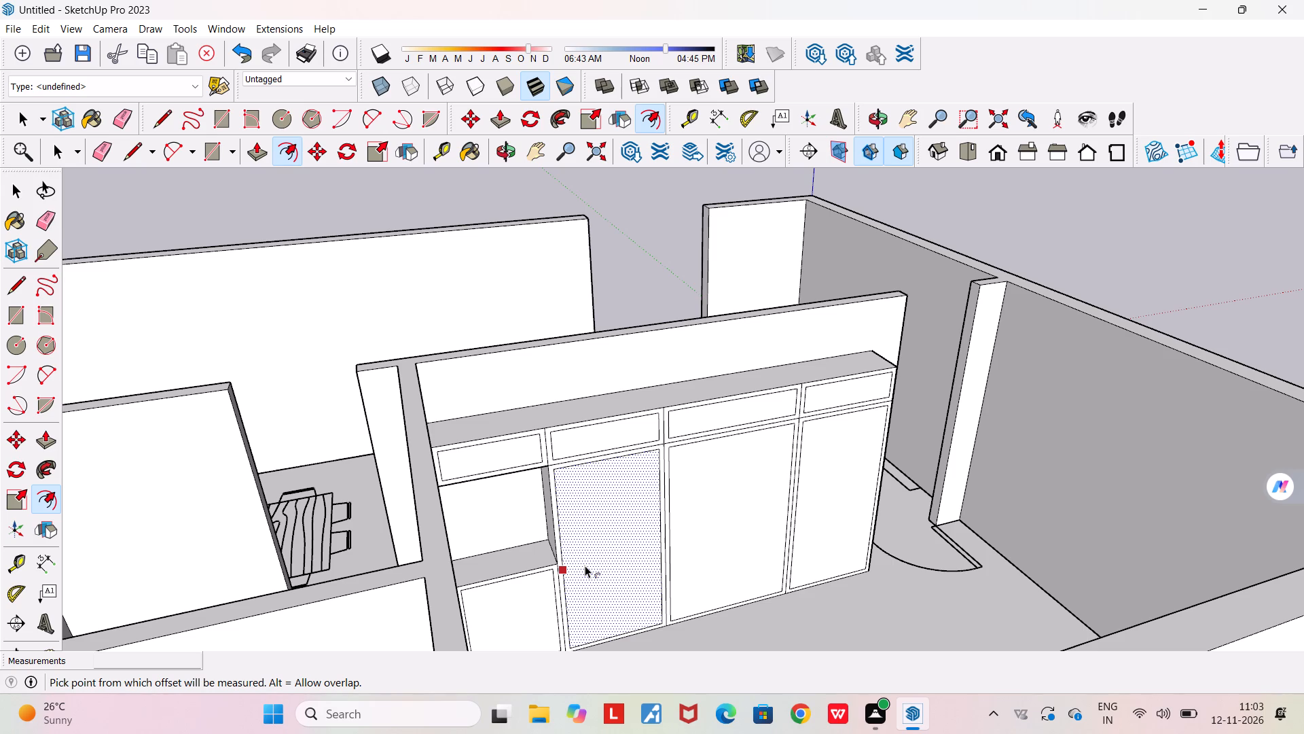
key(space)
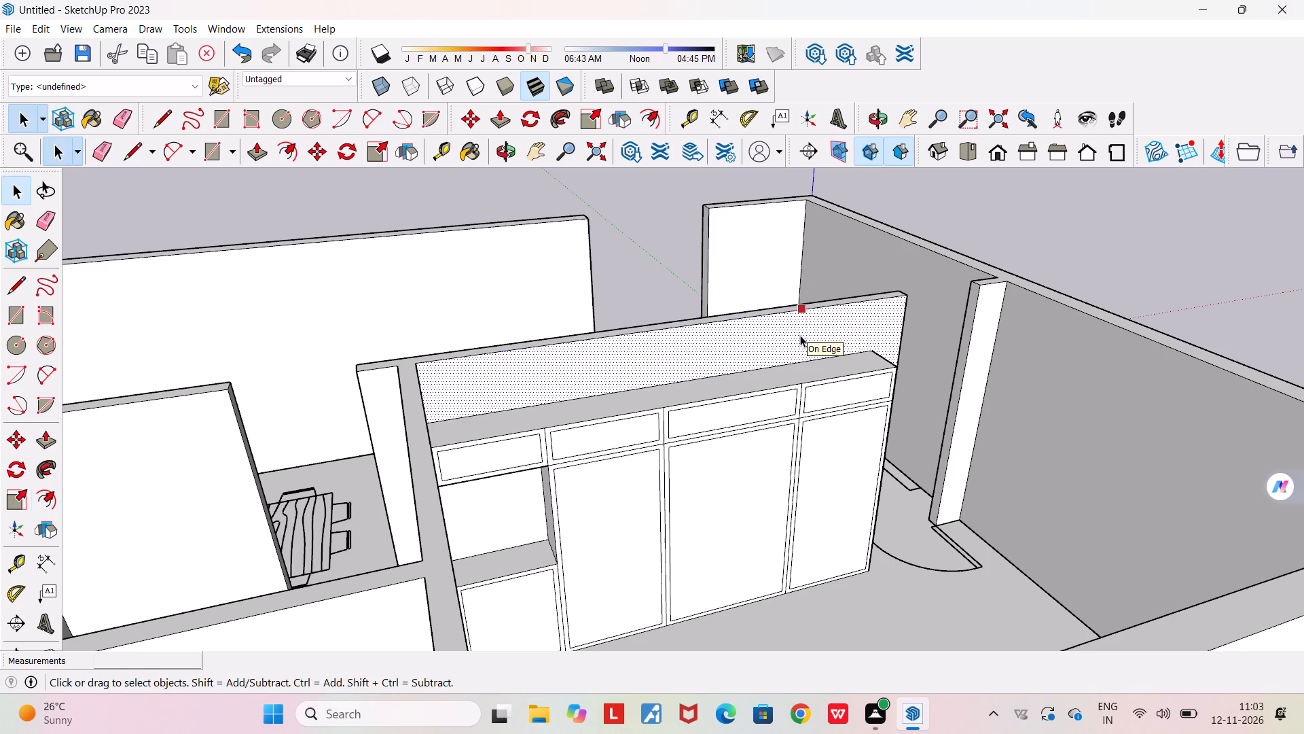
key(space)
click(667, 213)
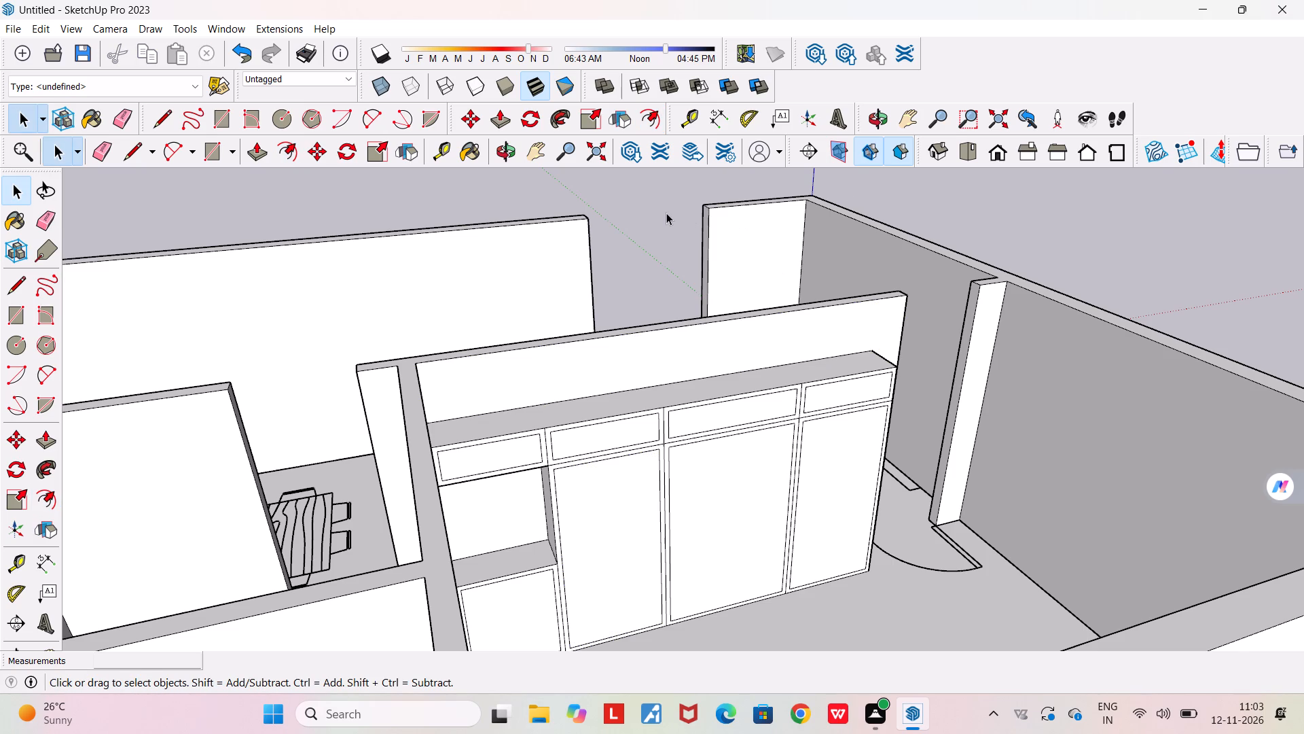
Examine the inset door outlines across the wardrobe front from several angles and distances.
middle_drag(623, 412, 560, 375)
scroll(698, 510, up, 2)
middle_drag(695, 508, 708, 517)
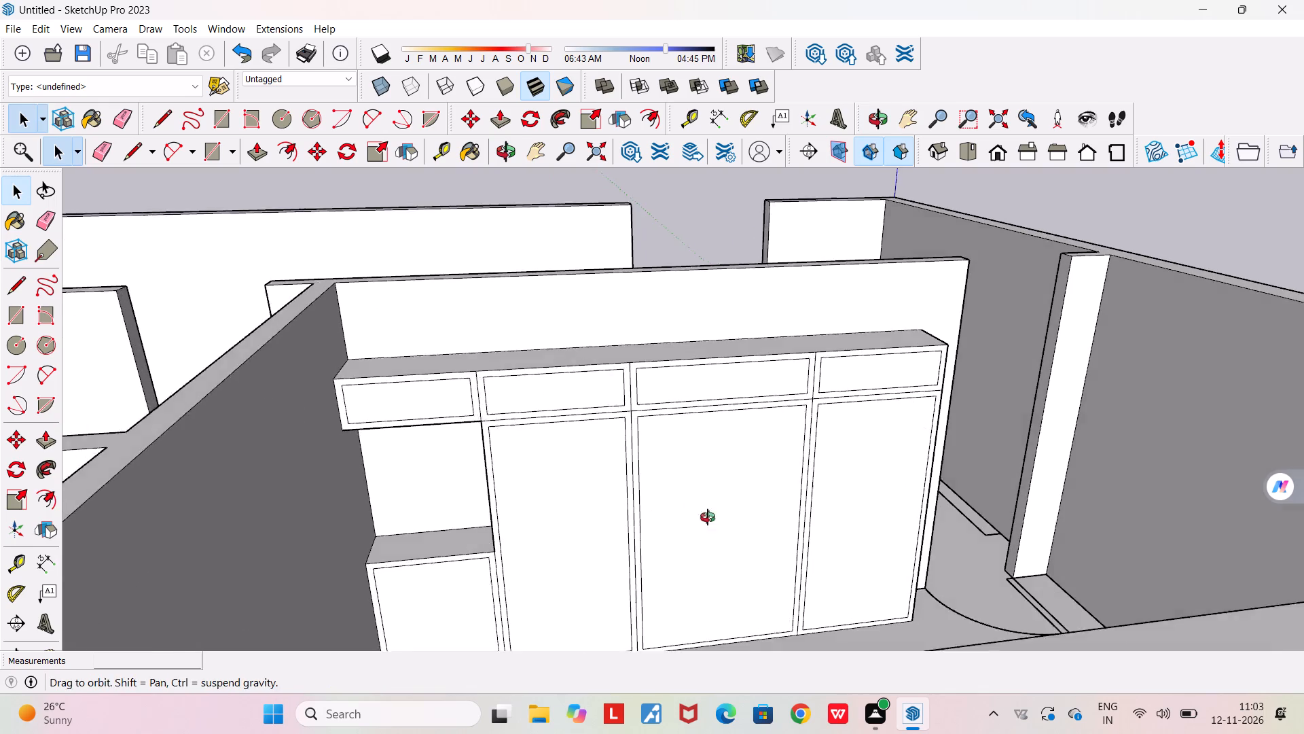
middle_drag(708, 517, 732, 531)
scroll(728, 527, up, 1)
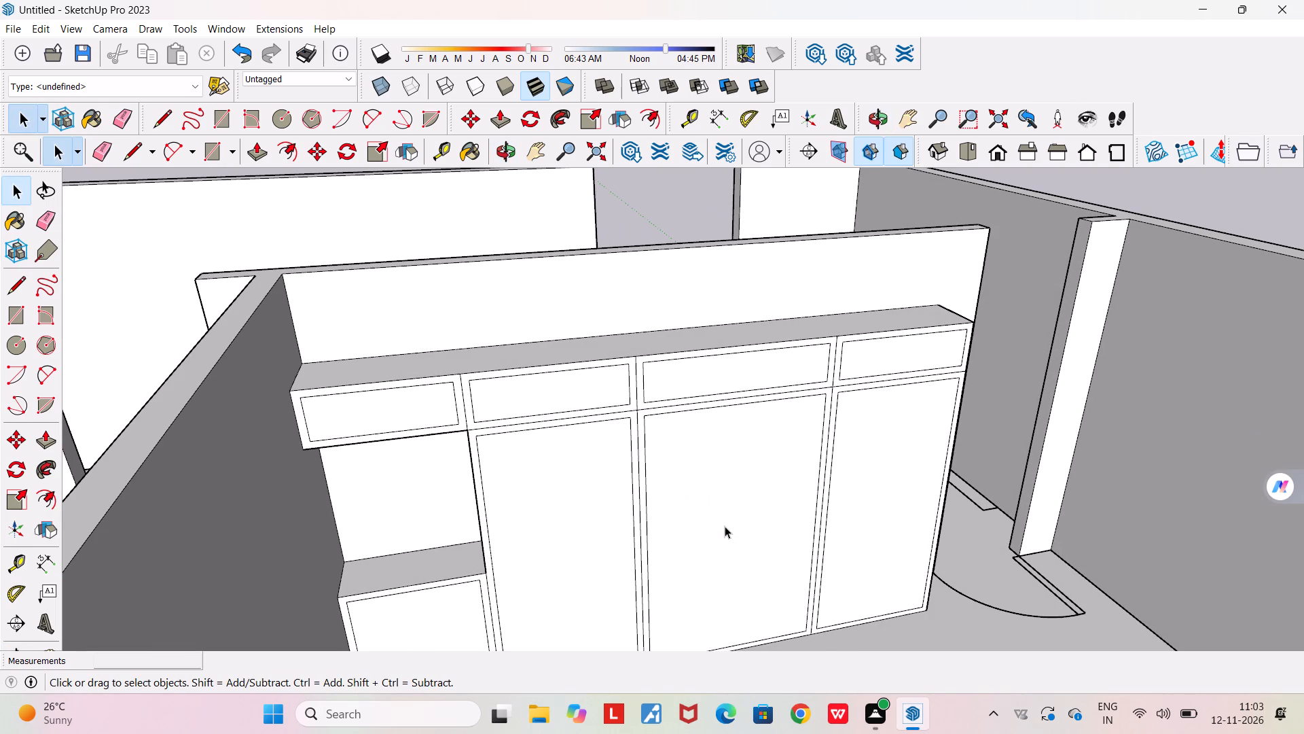
scroll(725, 526, up, 1)
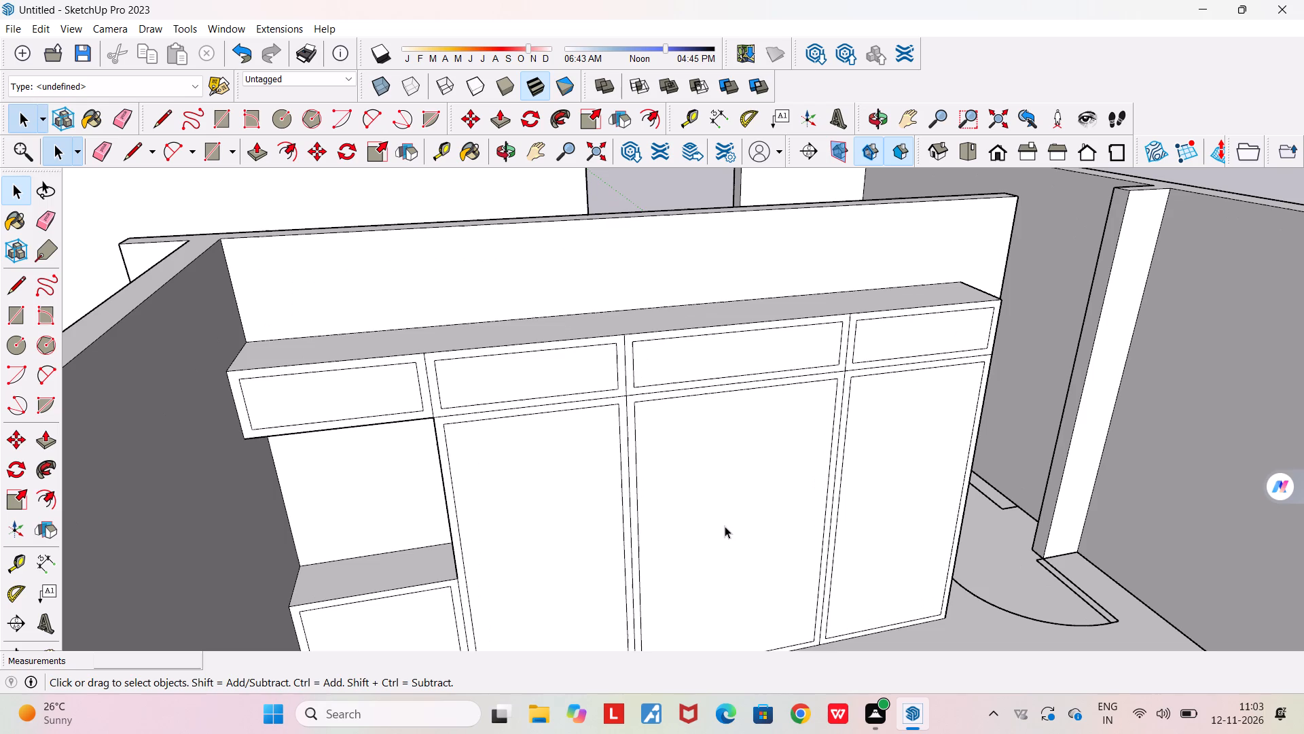
middle_drag(724, 526, 698, 586)
scroll(696, 584, down, 1)
middle_drag(687, 578, 571, 539)
scroll(571, 539, down, 4)
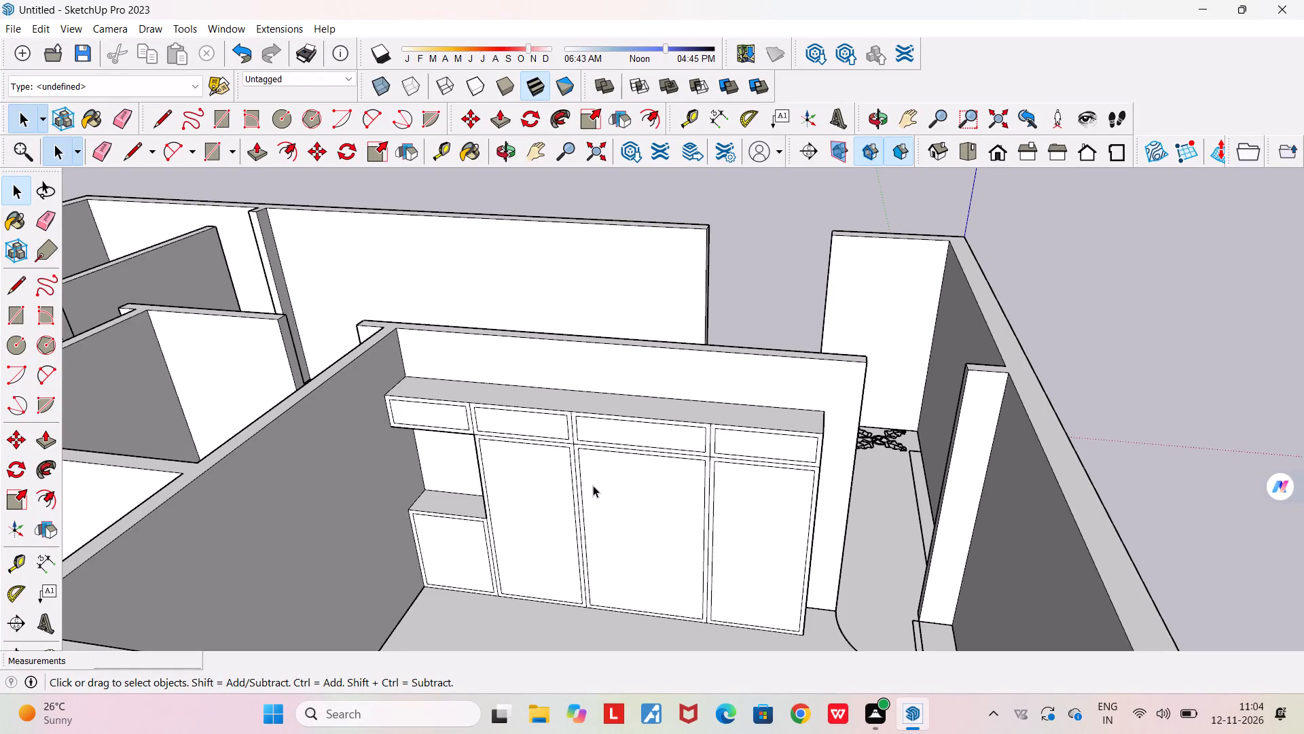
middle_drag(604, 487, 693, 522)
middle_drag(618, 525, 598, 472)
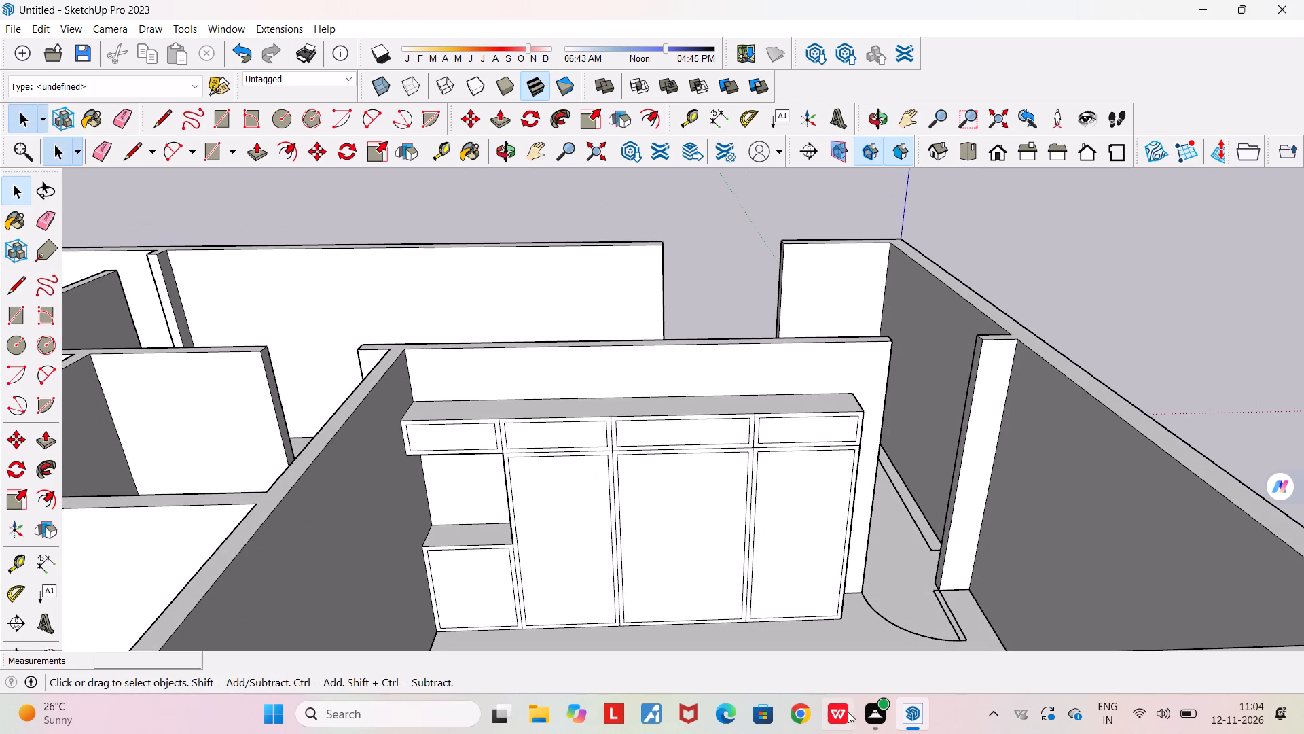
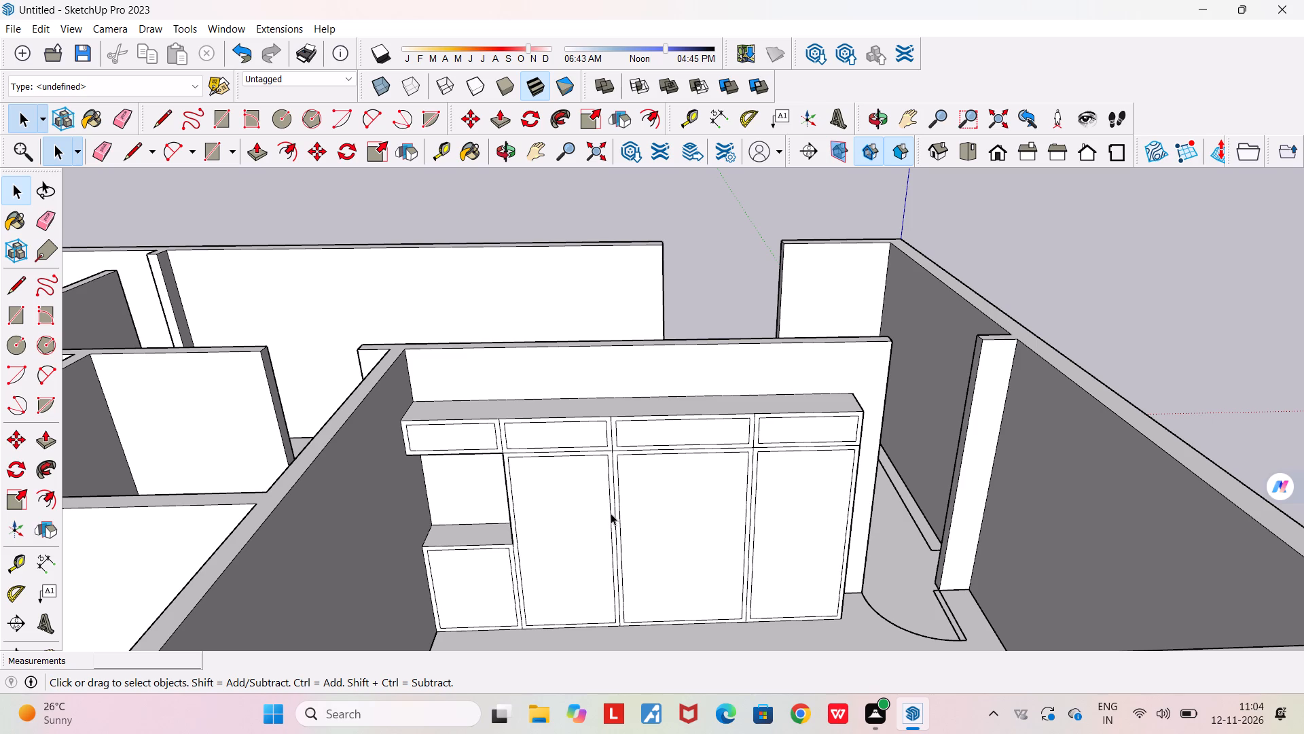
Examine the wardrobe front's inset door outlines and the open niche from several angles and distances.
scroll(611, 513, down, 1)
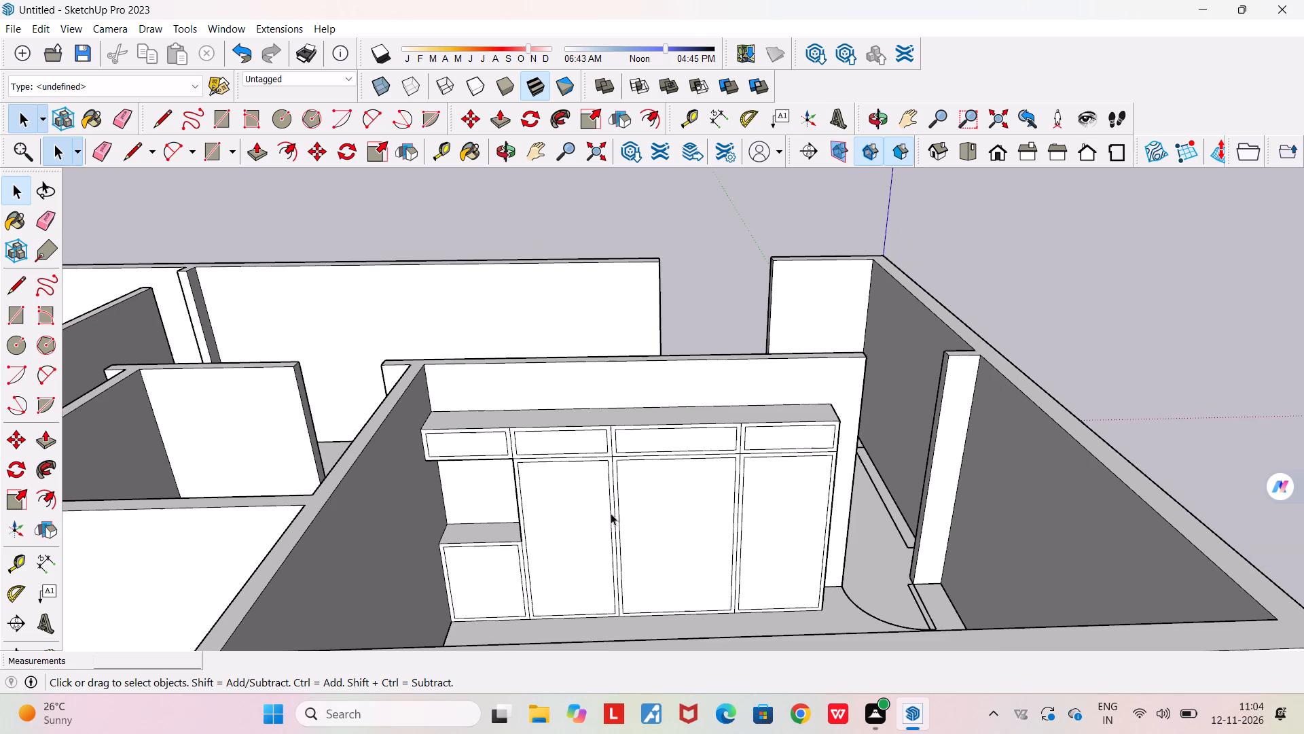
middle_drag(594, 519, 590, 564)
scroll(589, 565, up, 3)
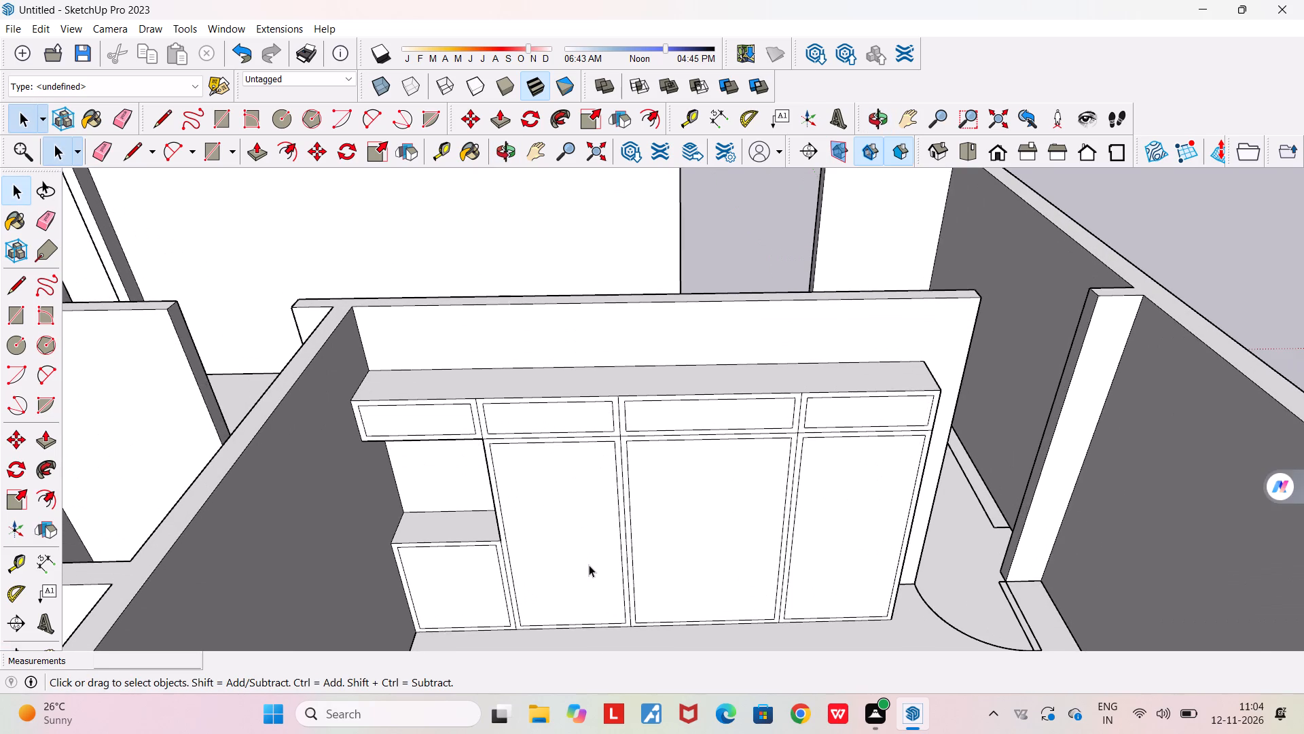
middle_drag(587, 565, 497, 538)
scroll(452, 397, up, 2)
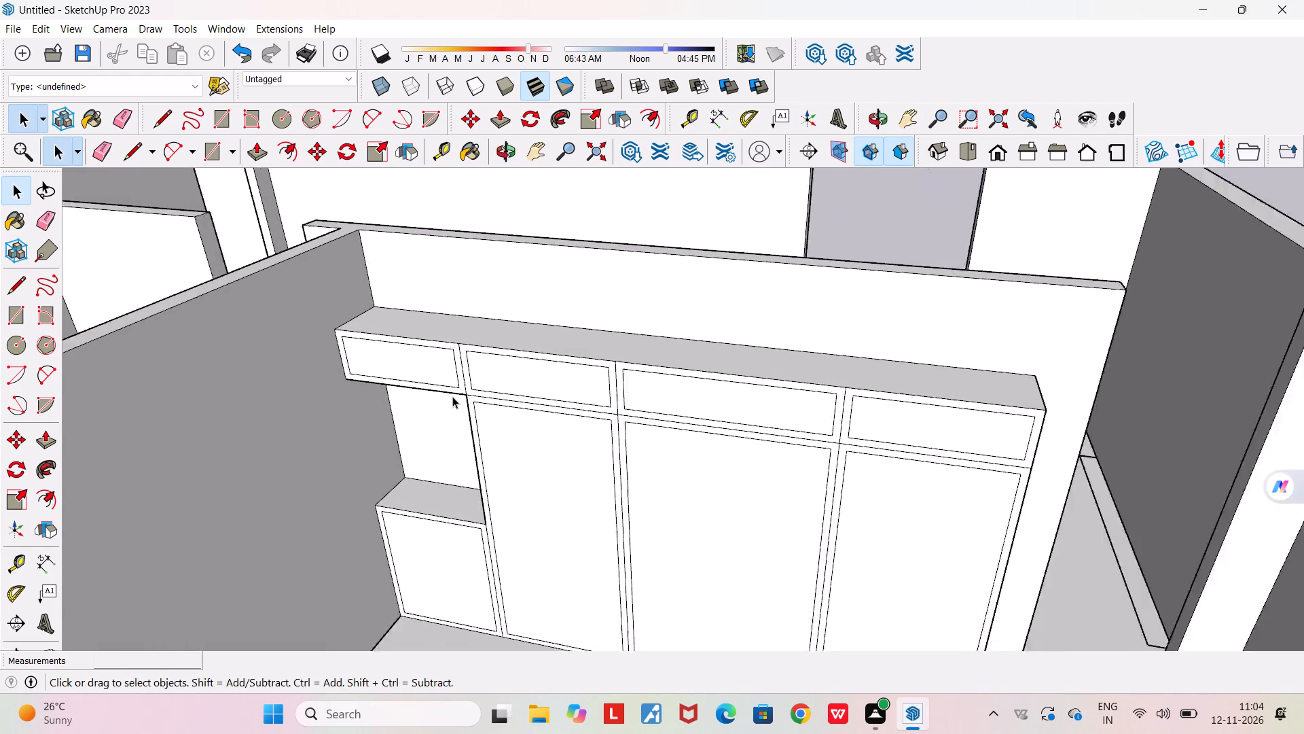
scroll(452, 396, up, 9)
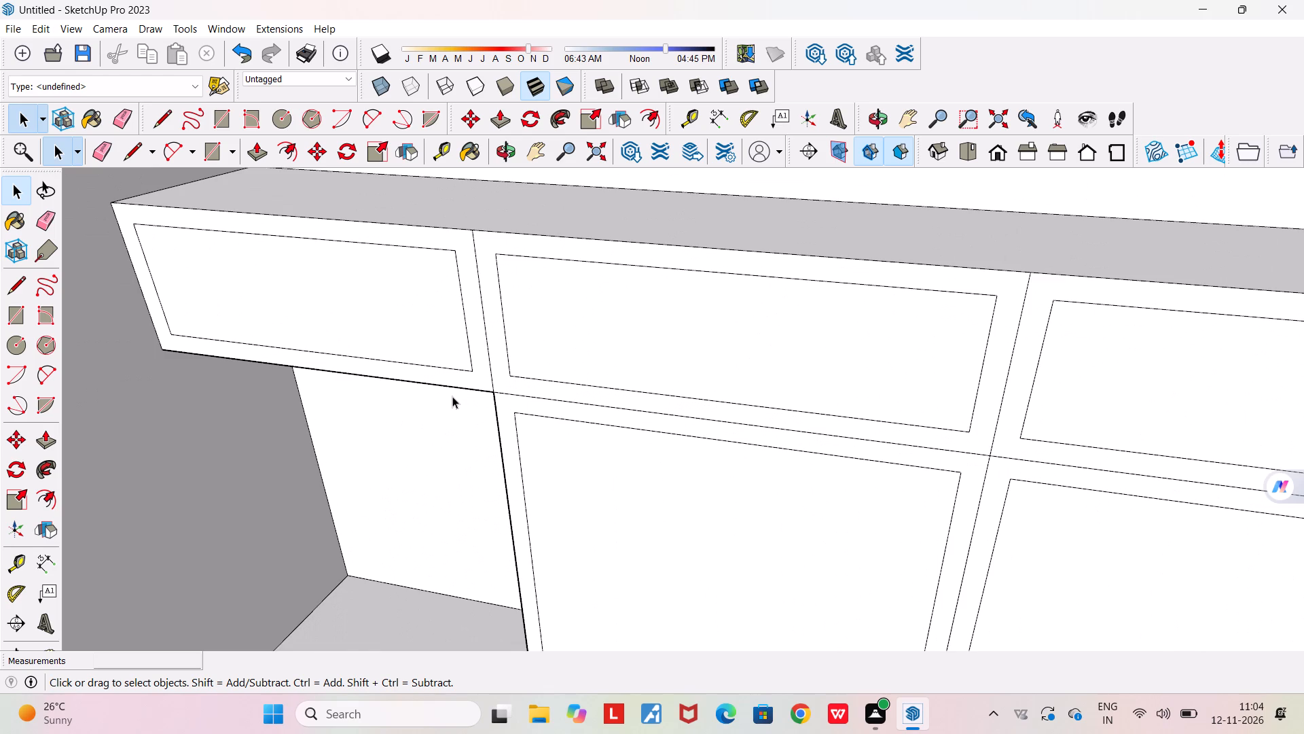
scroll(452, 396, down, 11)
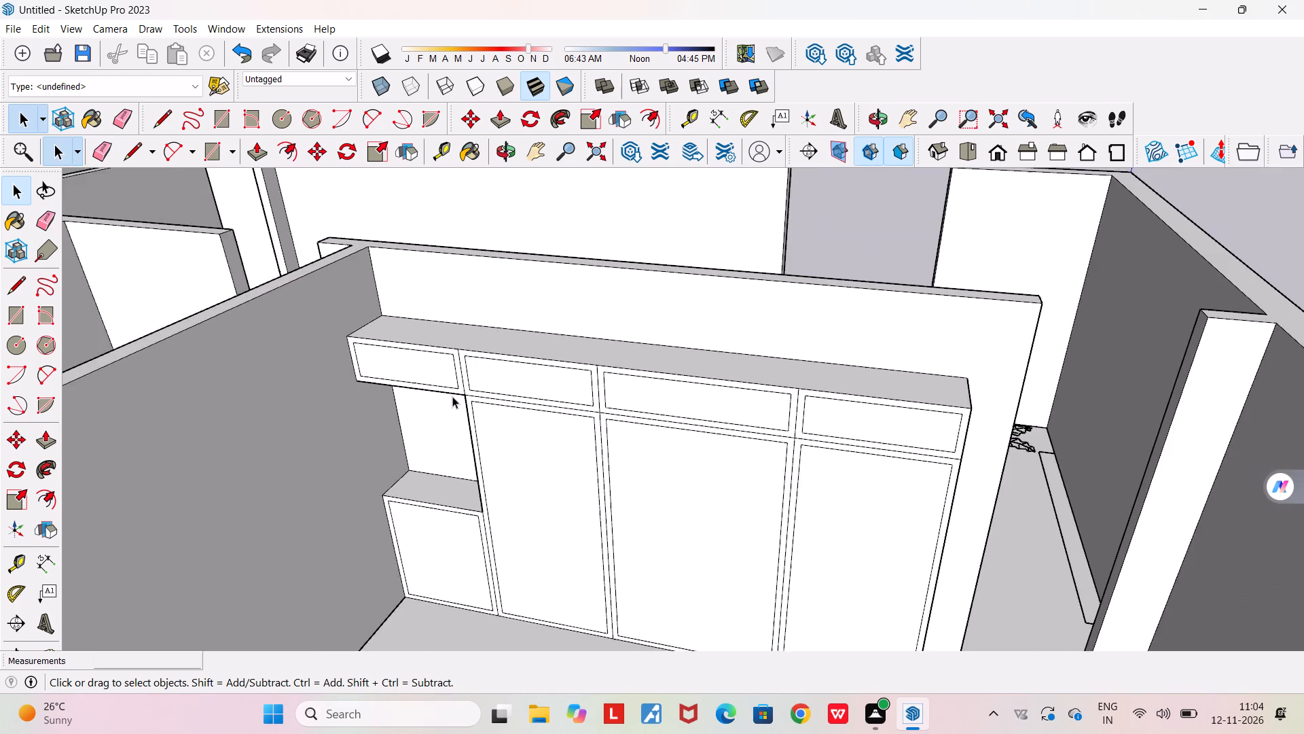
scroll(452, 396, up, 3)
scroll(452, 396, down, 3)
scroll(452, 396, up, 3)
scroll(452, 396, down, 3)
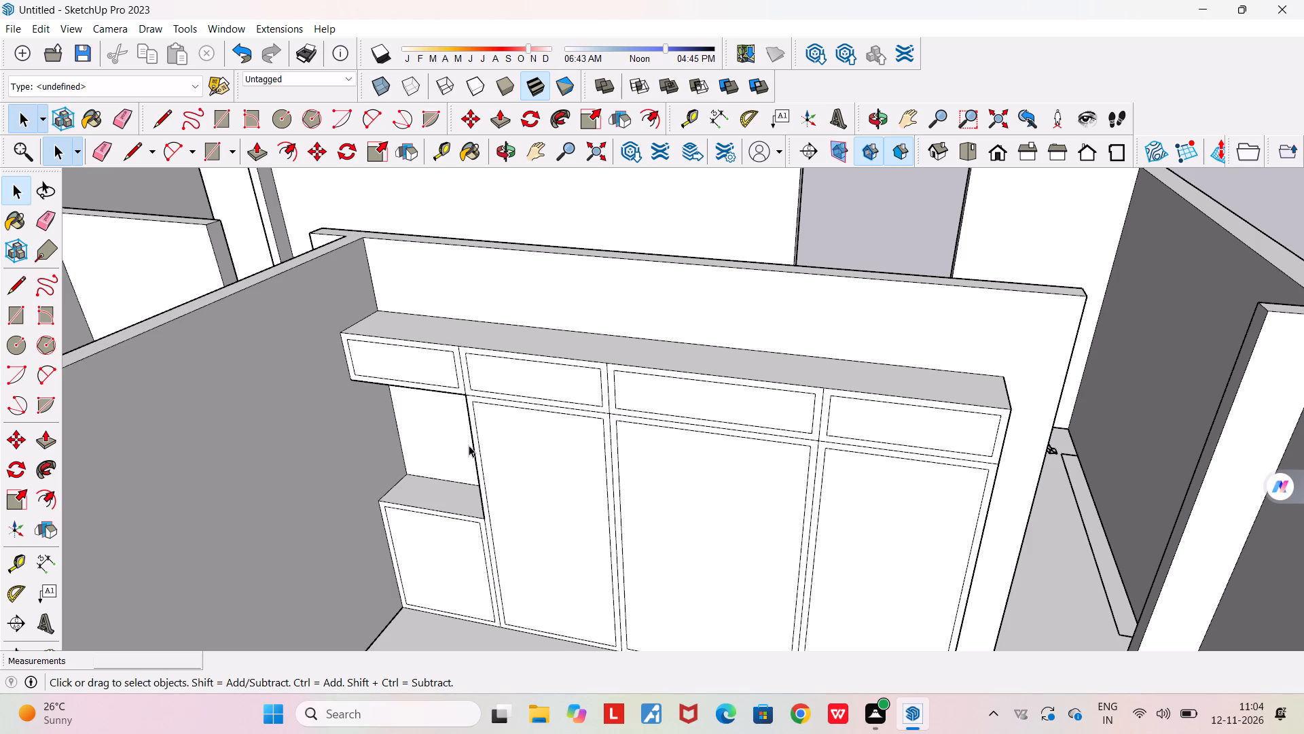
key(space)
middle_drag(471, 502, 573, 500)
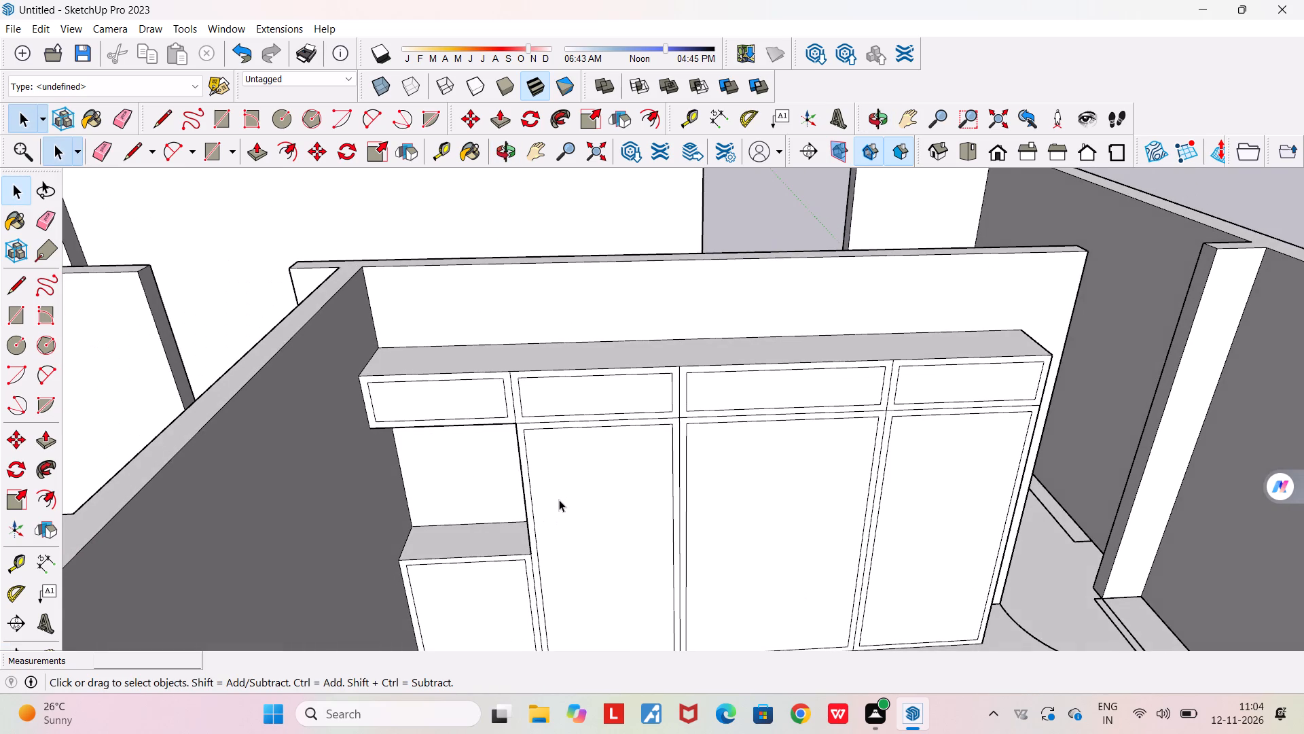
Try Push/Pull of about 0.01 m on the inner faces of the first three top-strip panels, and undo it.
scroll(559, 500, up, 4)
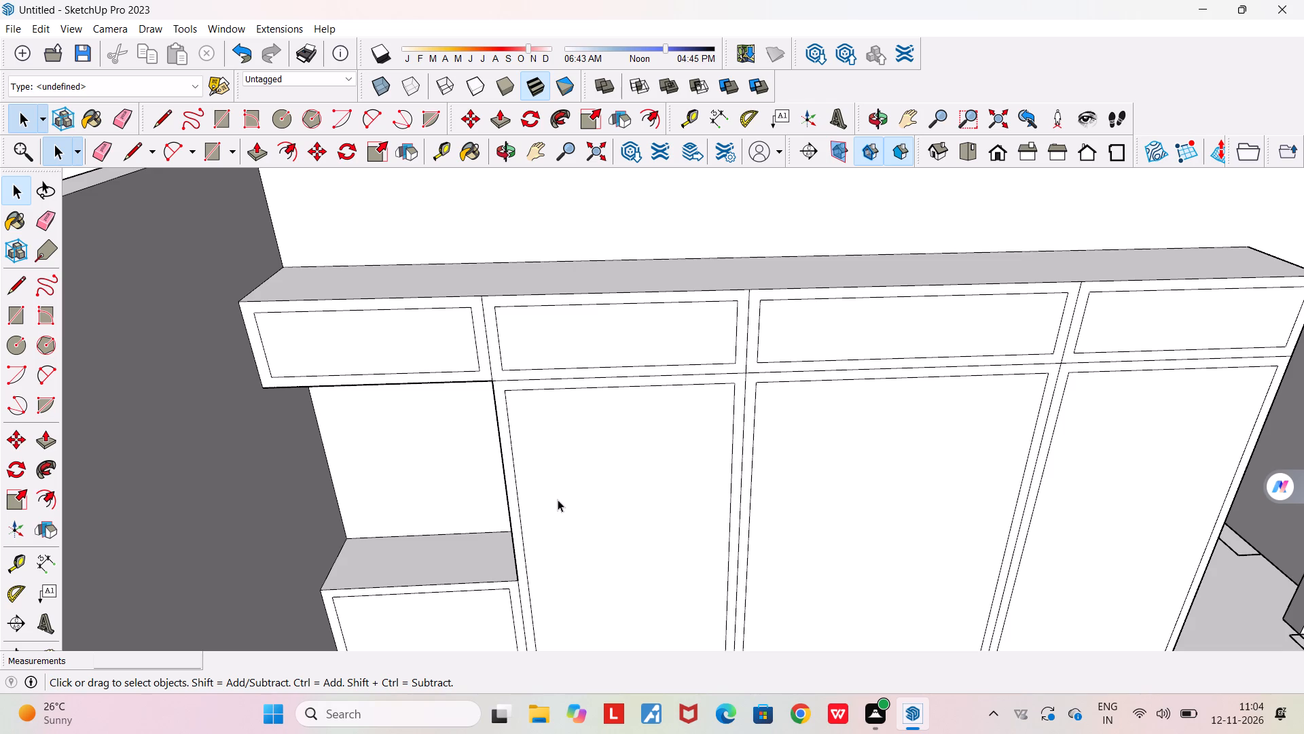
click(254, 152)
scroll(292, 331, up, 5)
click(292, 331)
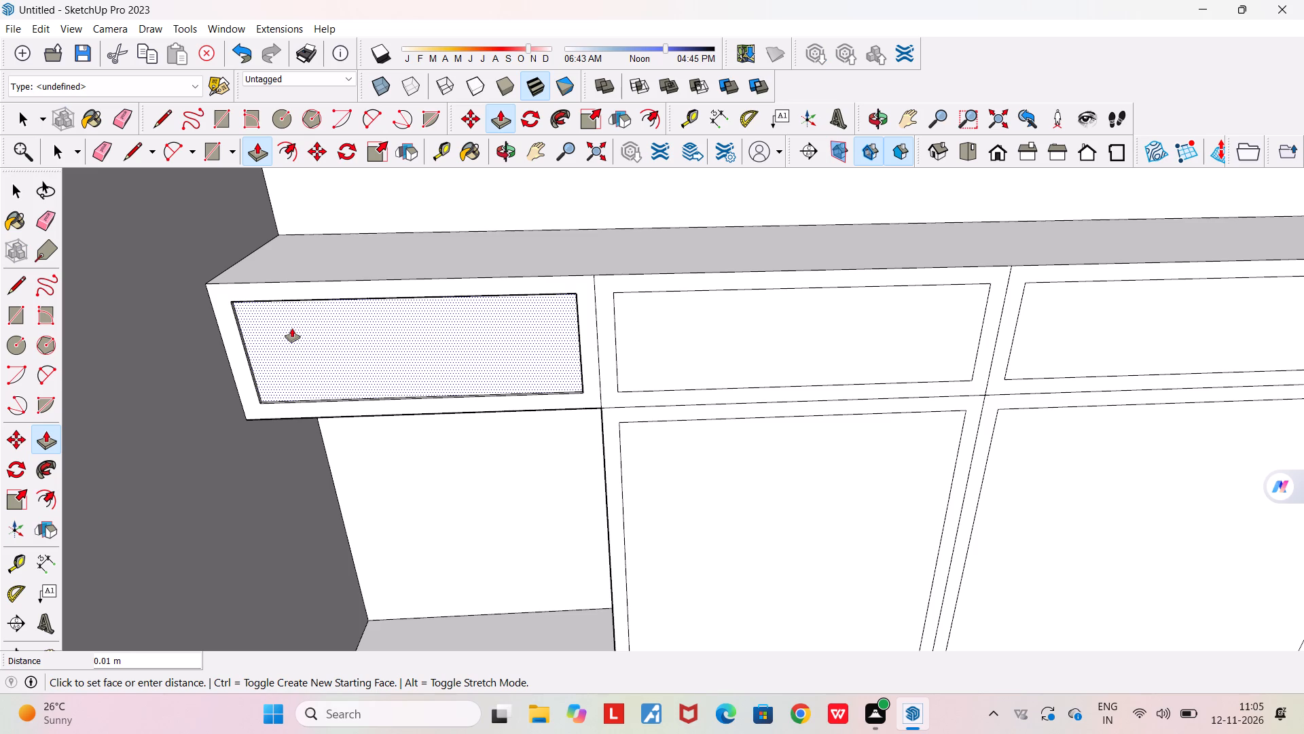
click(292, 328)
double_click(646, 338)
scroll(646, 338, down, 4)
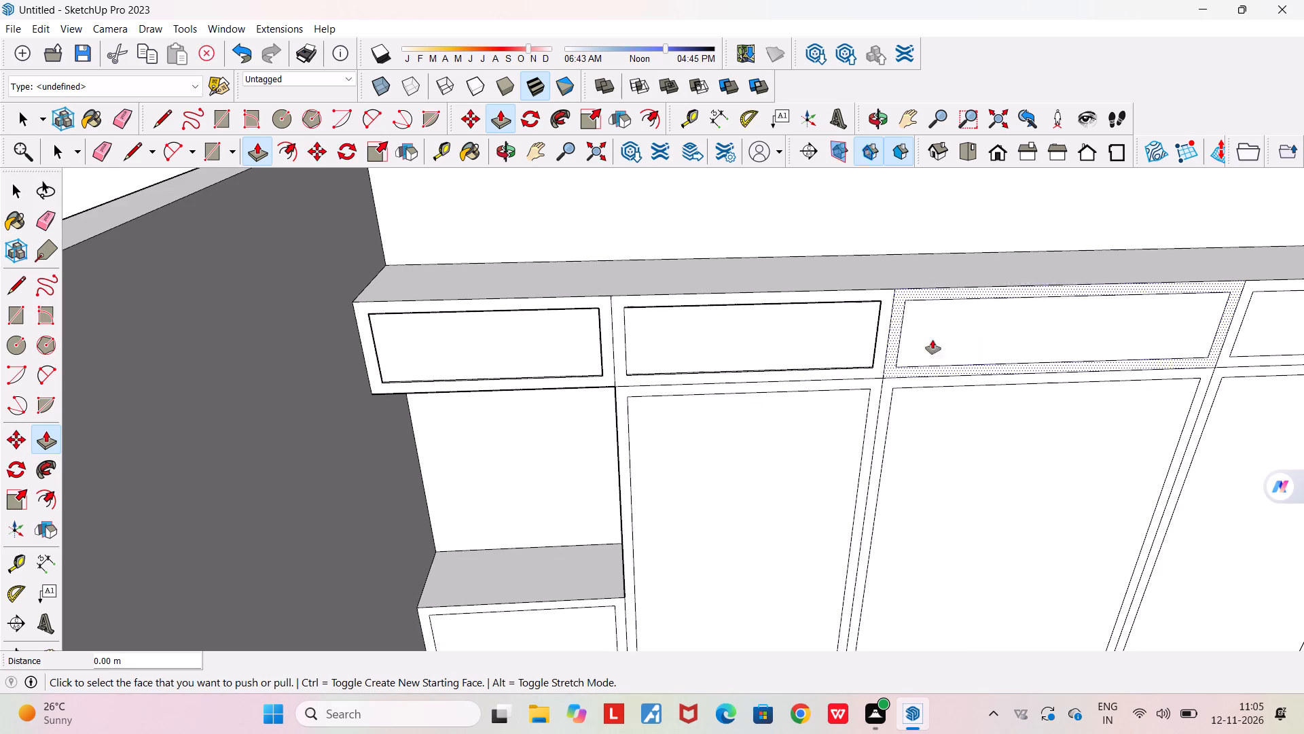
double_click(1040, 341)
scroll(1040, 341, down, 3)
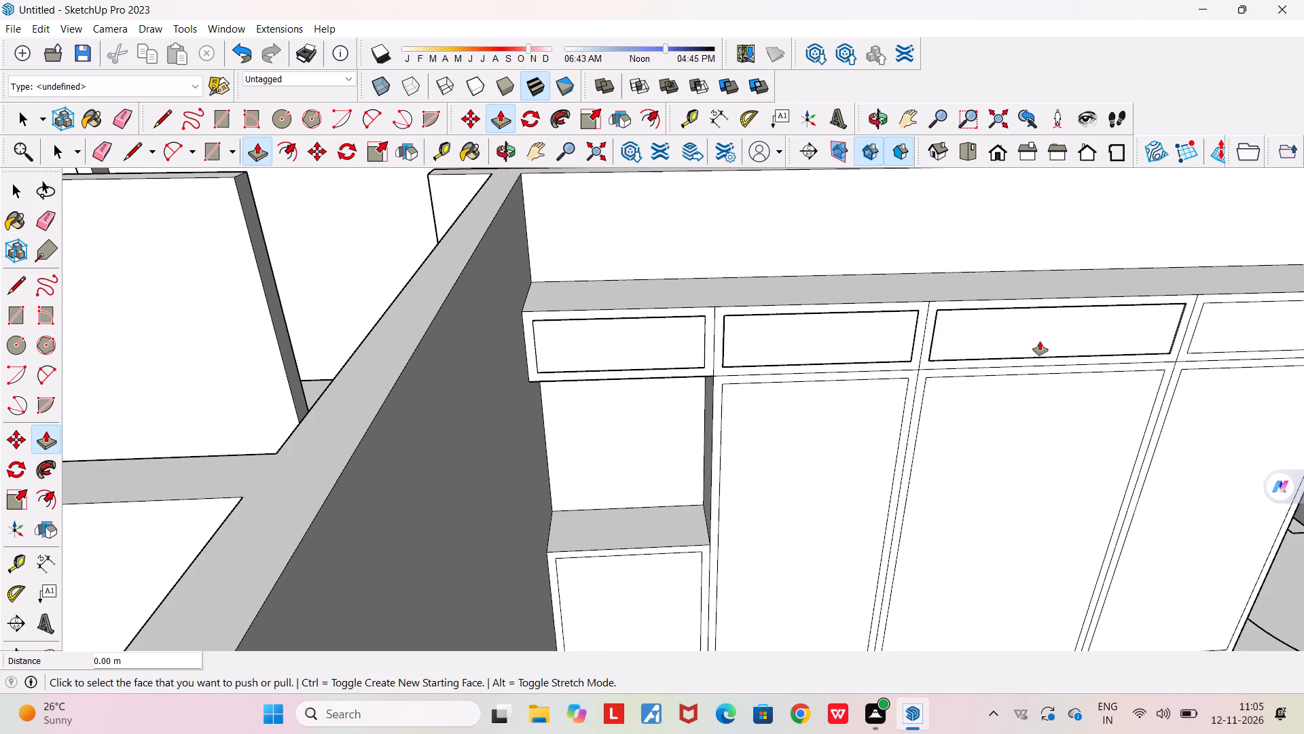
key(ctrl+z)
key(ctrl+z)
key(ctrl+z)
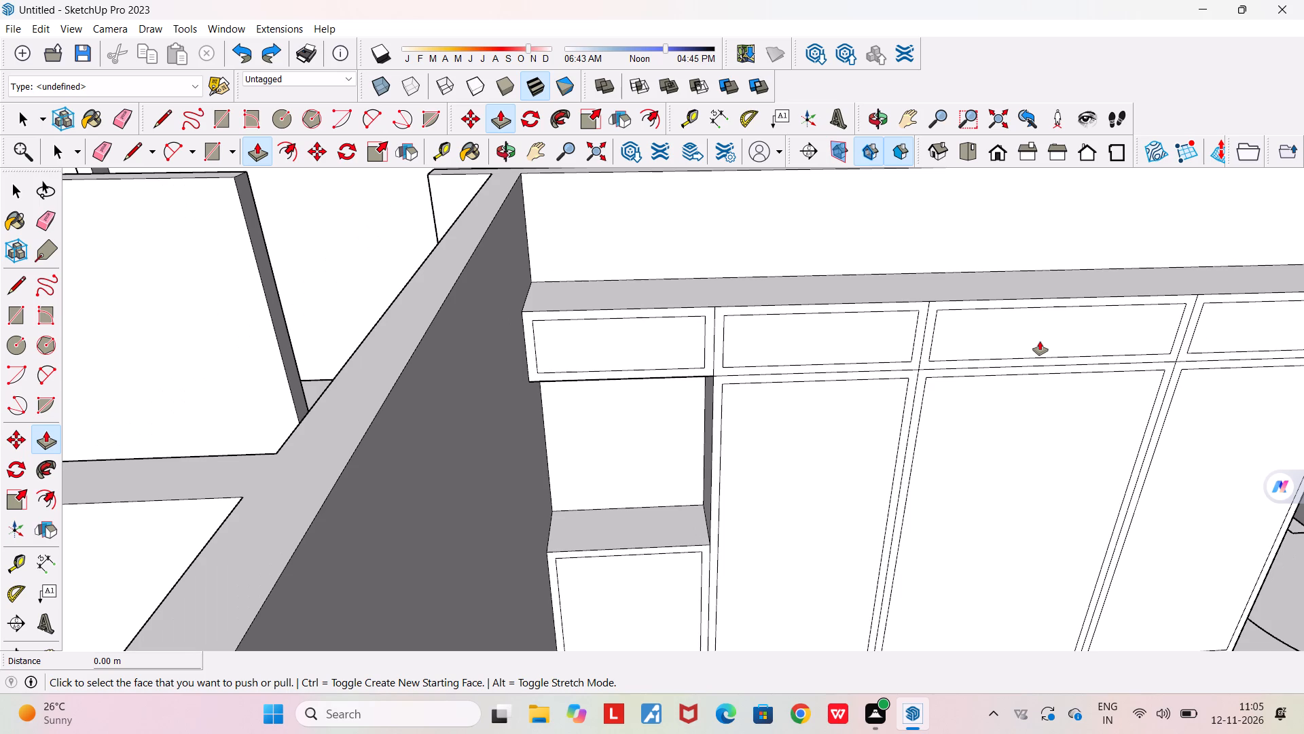
Pull the border frames around the four top-strip panels outward by about 0.01 m.
middle_drag(842, 345, 1019, 404)
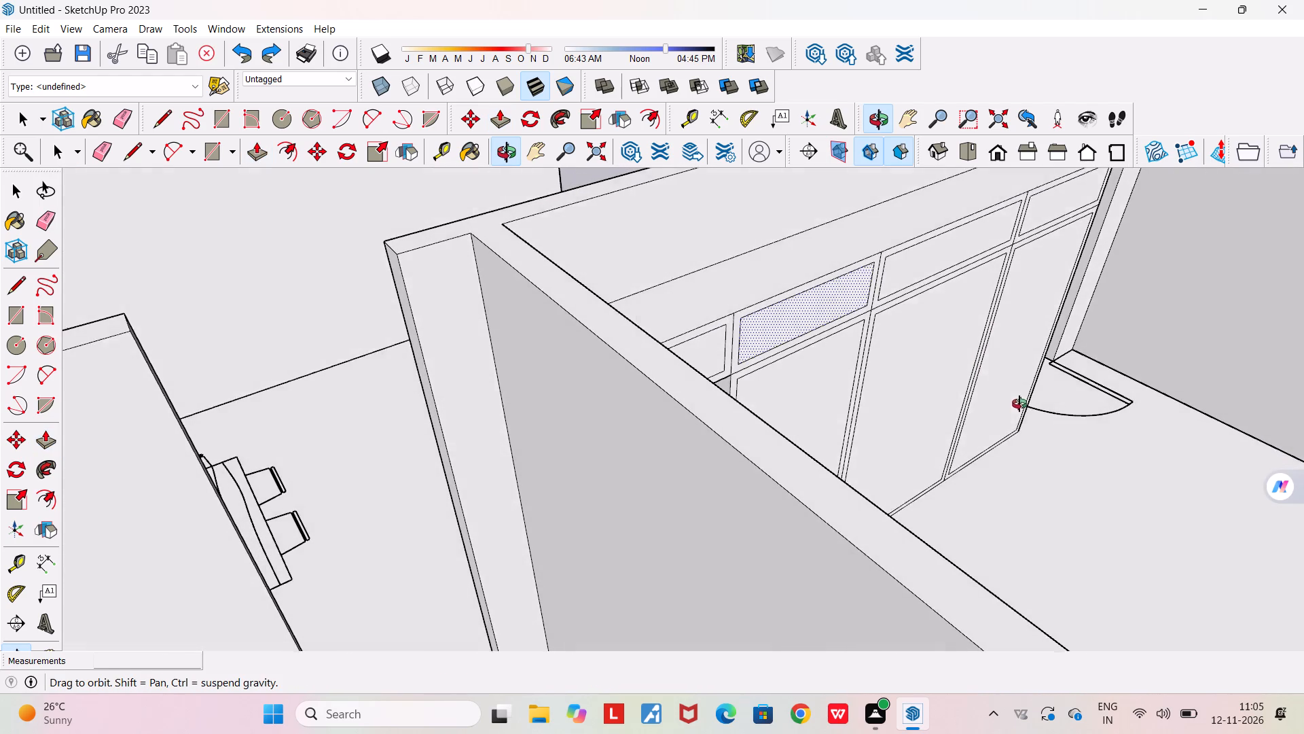
middle_drag(1019, 404, 1019, 404)
scroll(720, 304, up, 11)
click(737, 341)
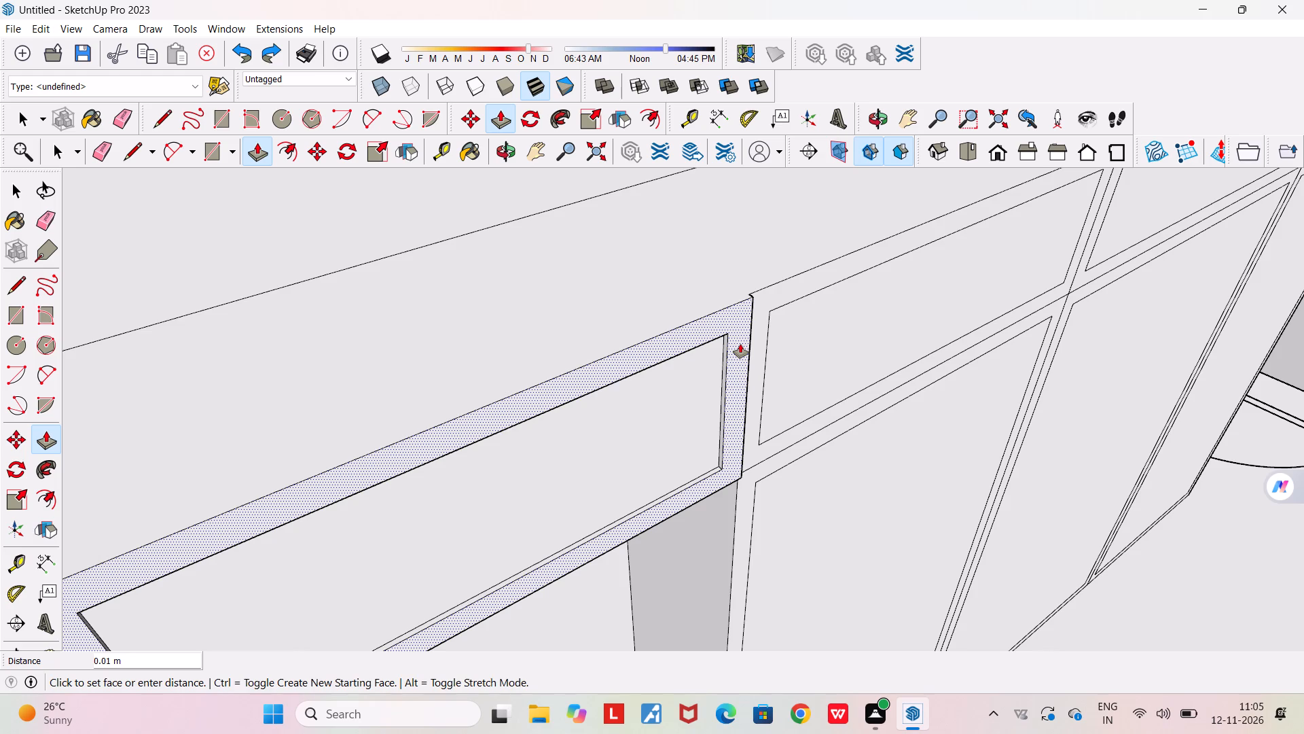
click(740, 344)
double_click(768, 300)
scroll(767, 300, down, 8)
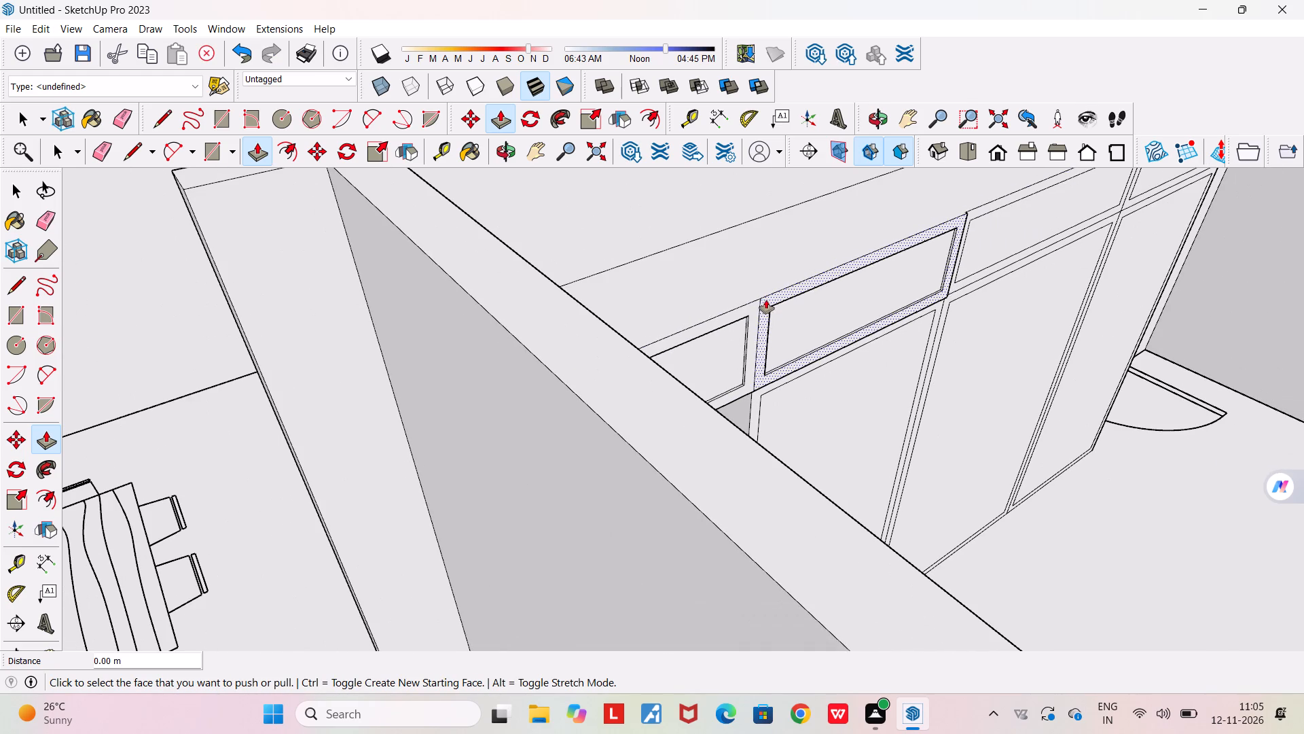
scroll(983, 203, up, 11)
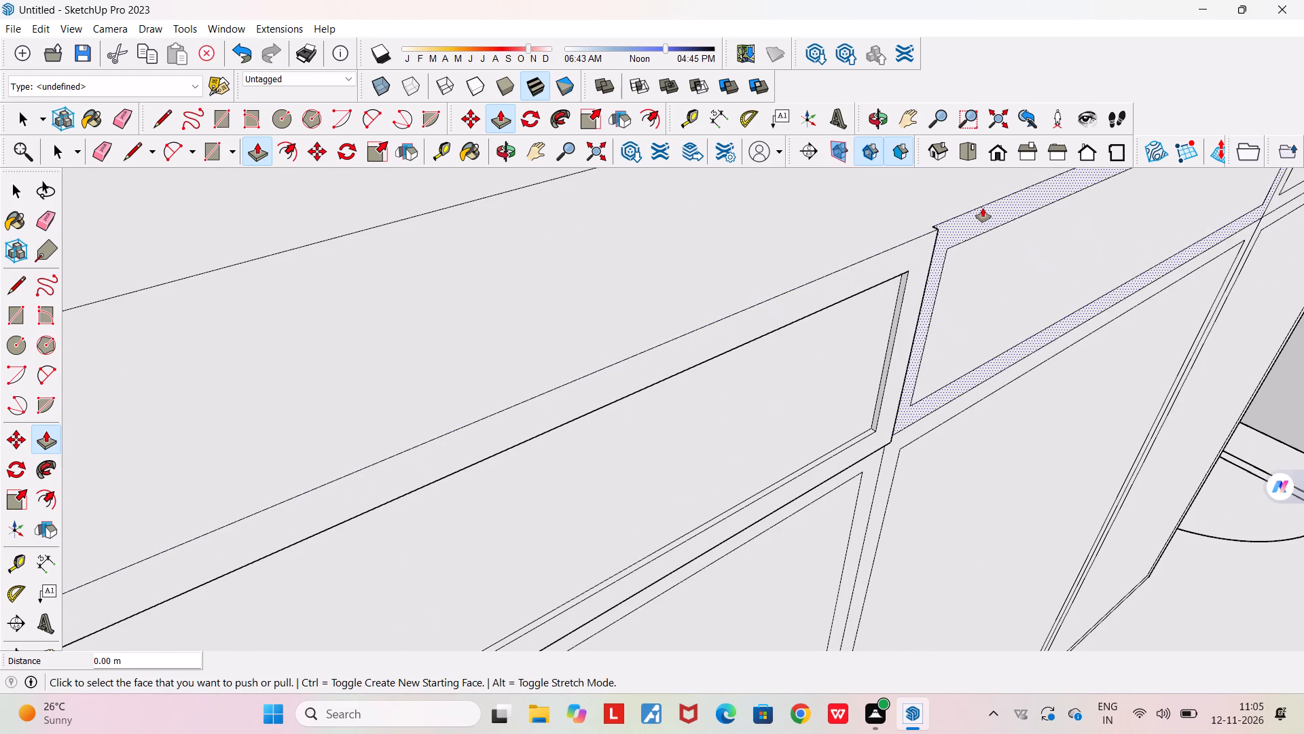
double_click(983, 208)
scroll(983, 208, down, 15)
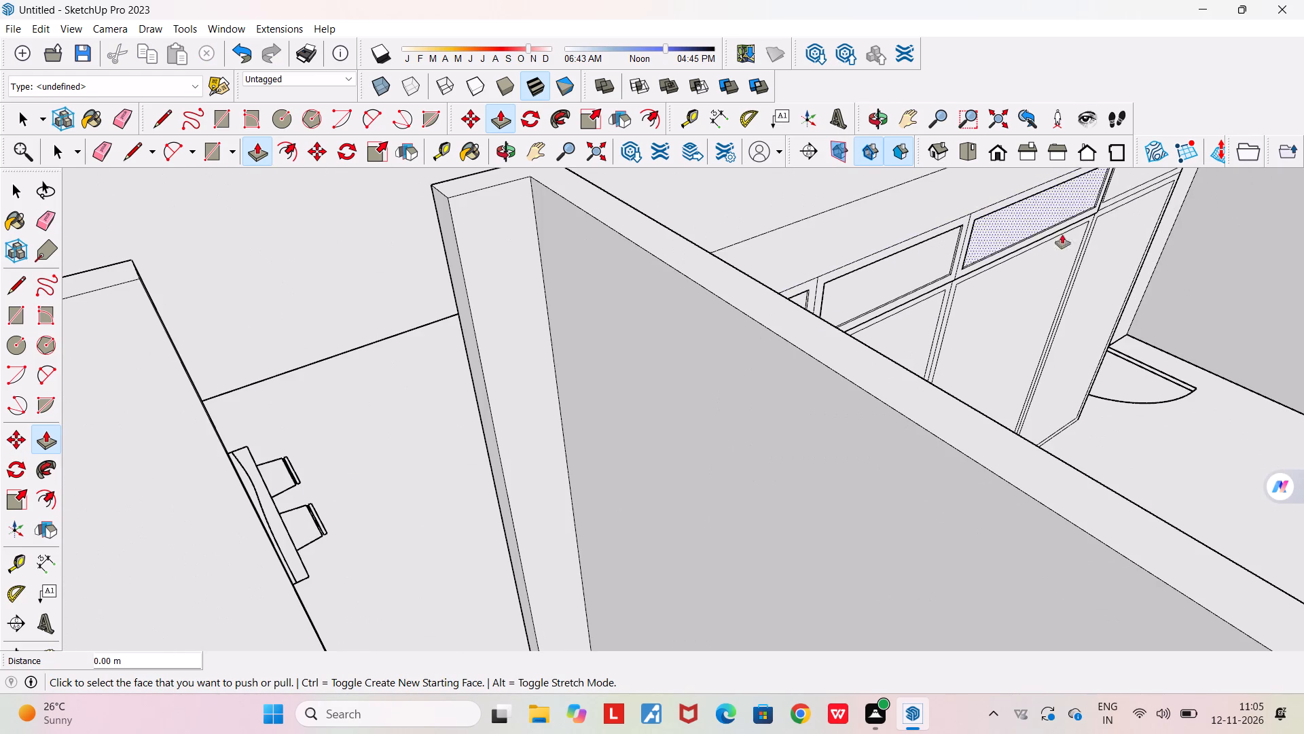
scroll(1131, 179, up, 20)
double_click(1100, 214)
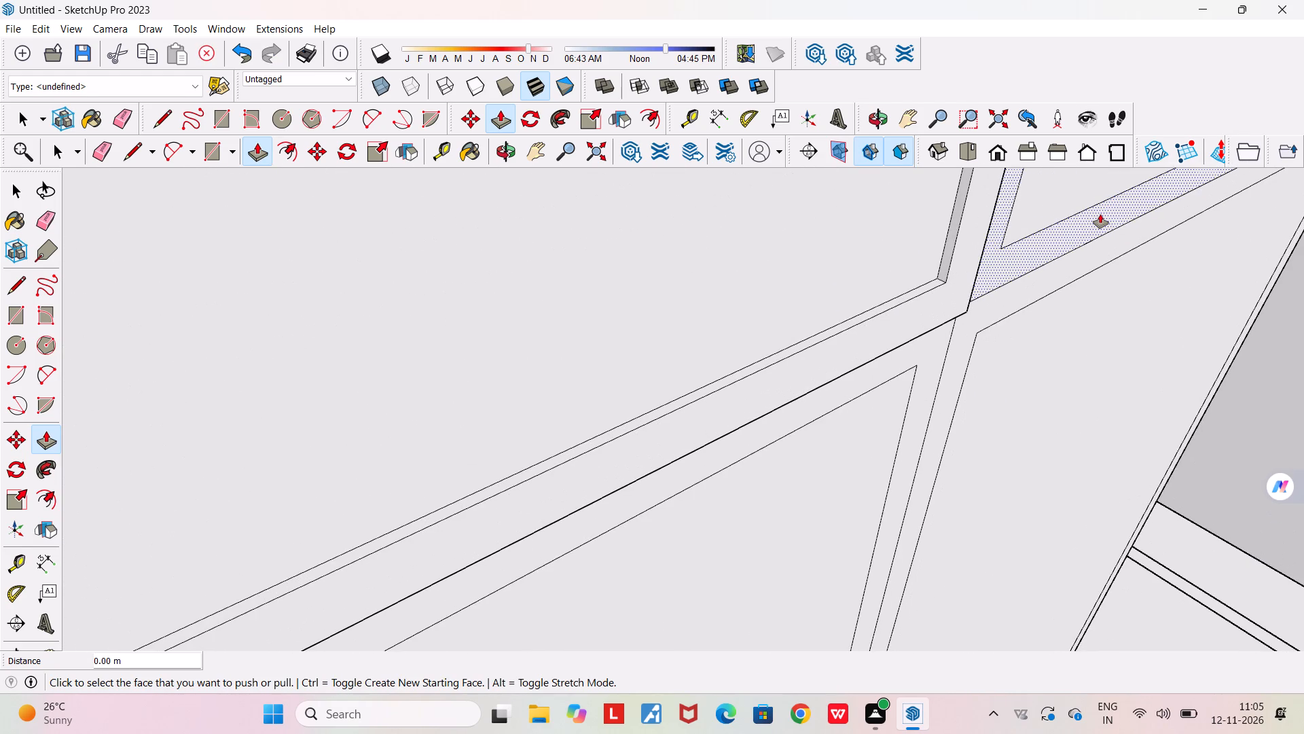
Repeat the 0.01 m outward pull on the border frames of the three tall wardrobe panels.
scroll(1100, 214, down, 20)
scroll(1100, 214, down, 2)
middle_drag(1064, 286, 793, 190)
scroll(609, 315, up, 11)
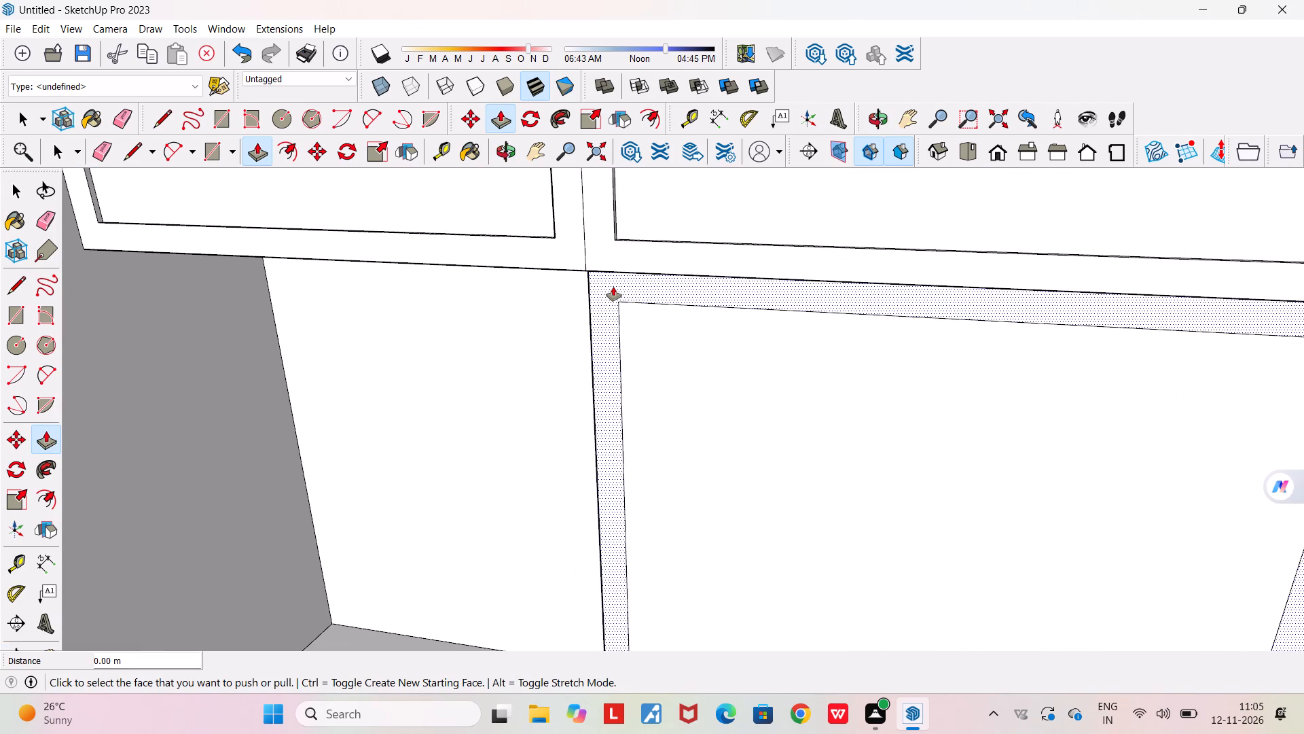
double_click(613, 287)
scroll(613, 287, down, 11)
scroll(874, 304, up, 6)
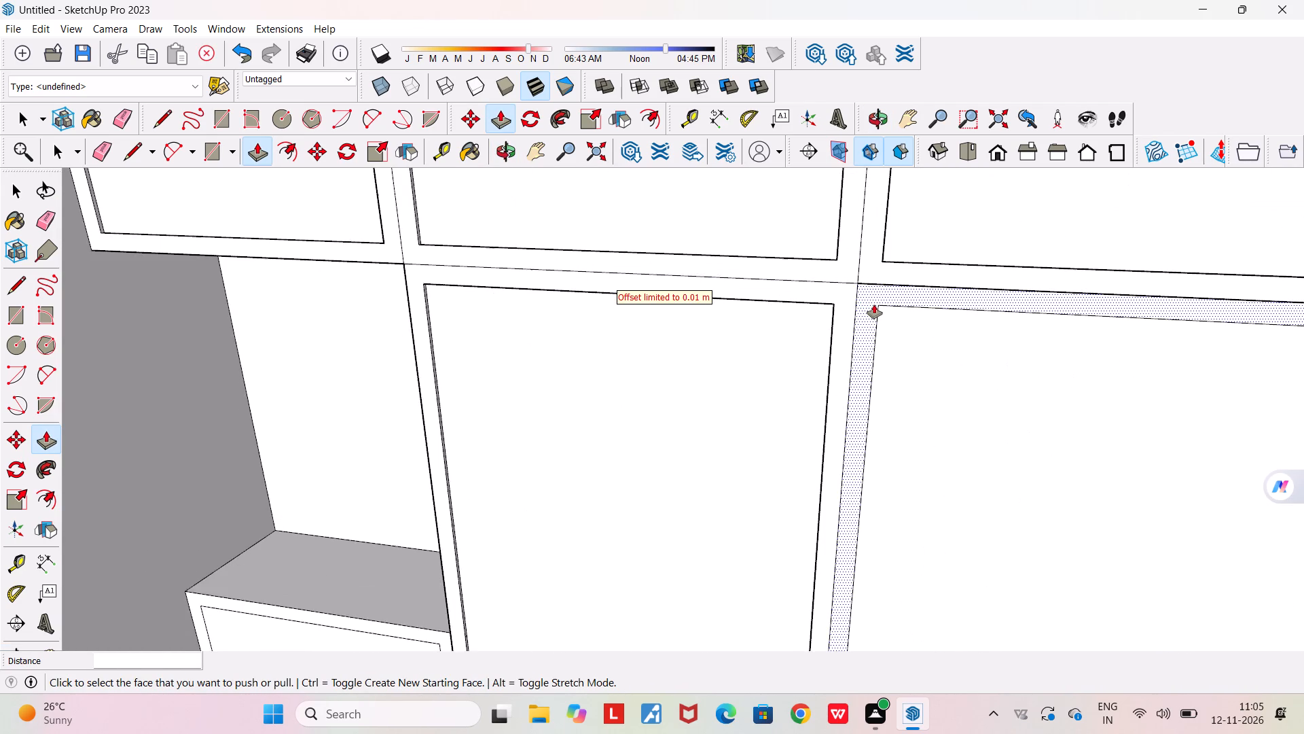
scroll(874, 304, up, 6)
double_click(869, 302)
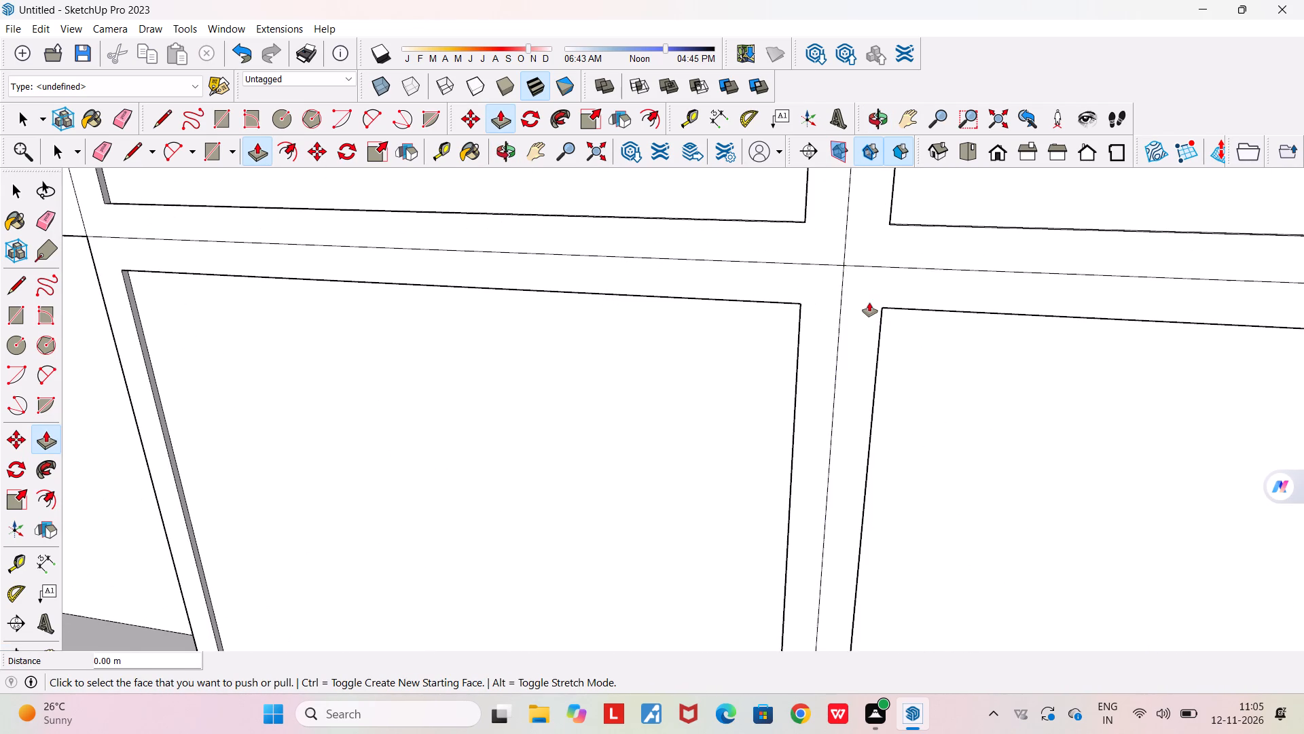
scroll(869, 302, down, 19)
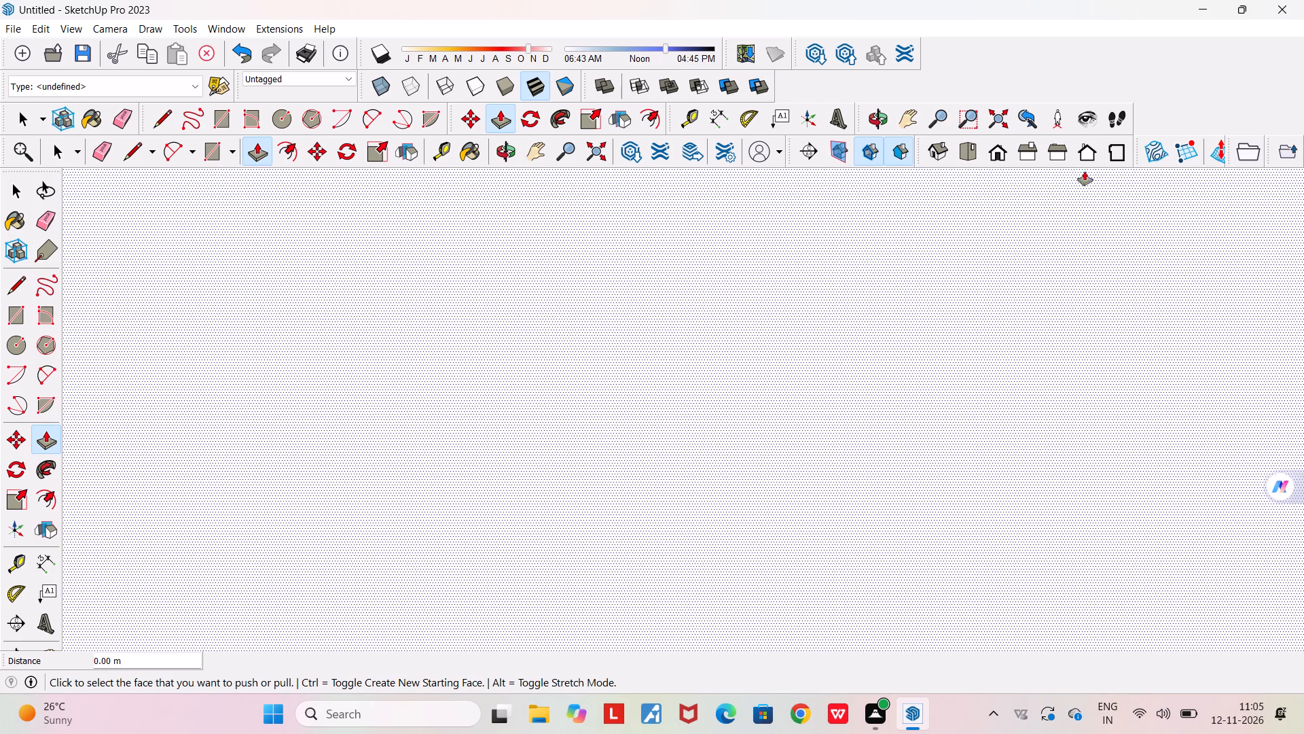
click(1009, 130)
middle_drag(877, 326, 868, 339)
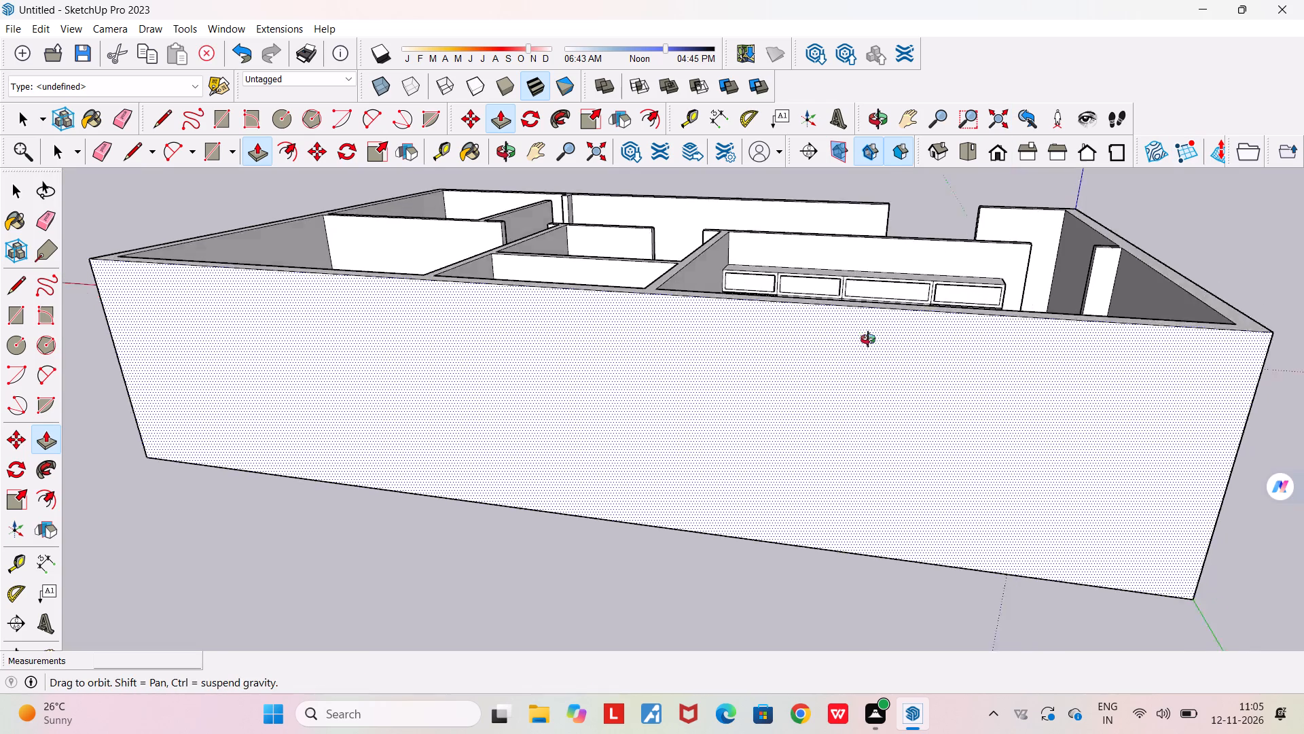
middle_drag(868, 339, 846, 430)
scroll(867, 324, up, 19)
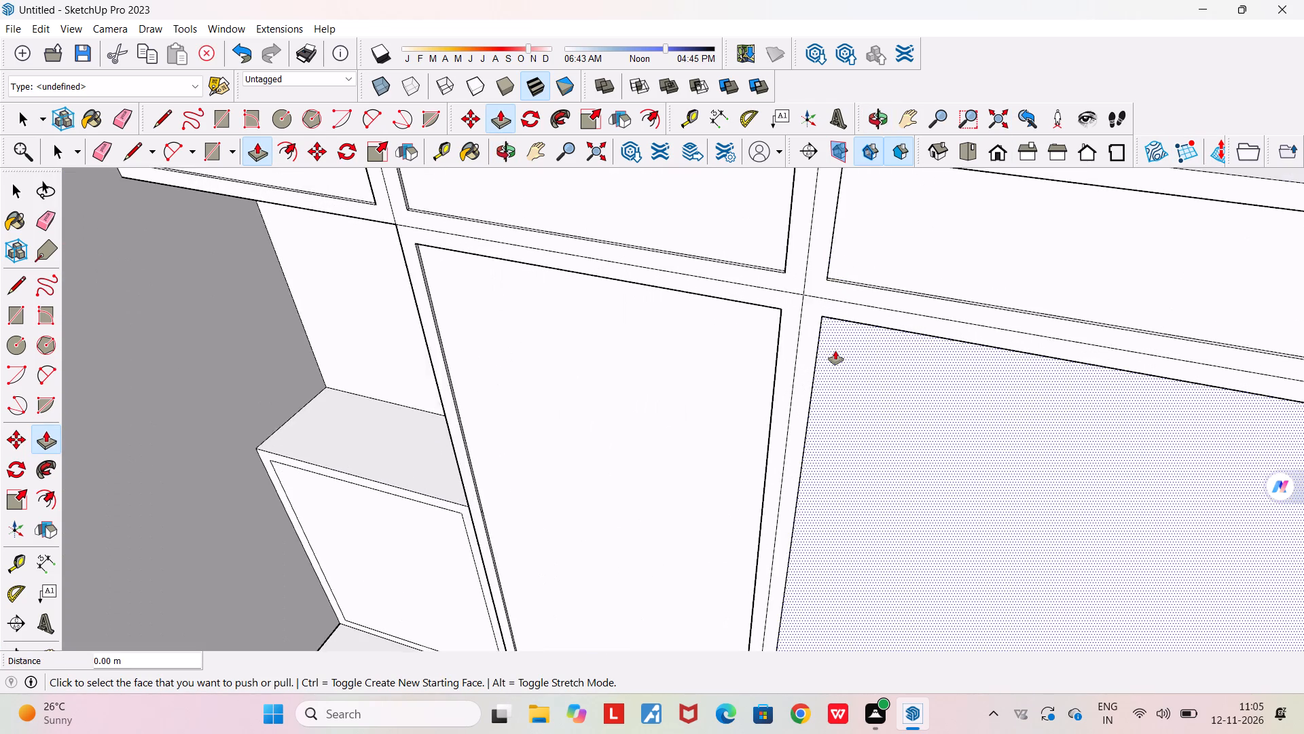
scroll(835, 351, up, 4)
middle_drag(817, 324, 708, 228)
scroll(706, 228, down, 9)
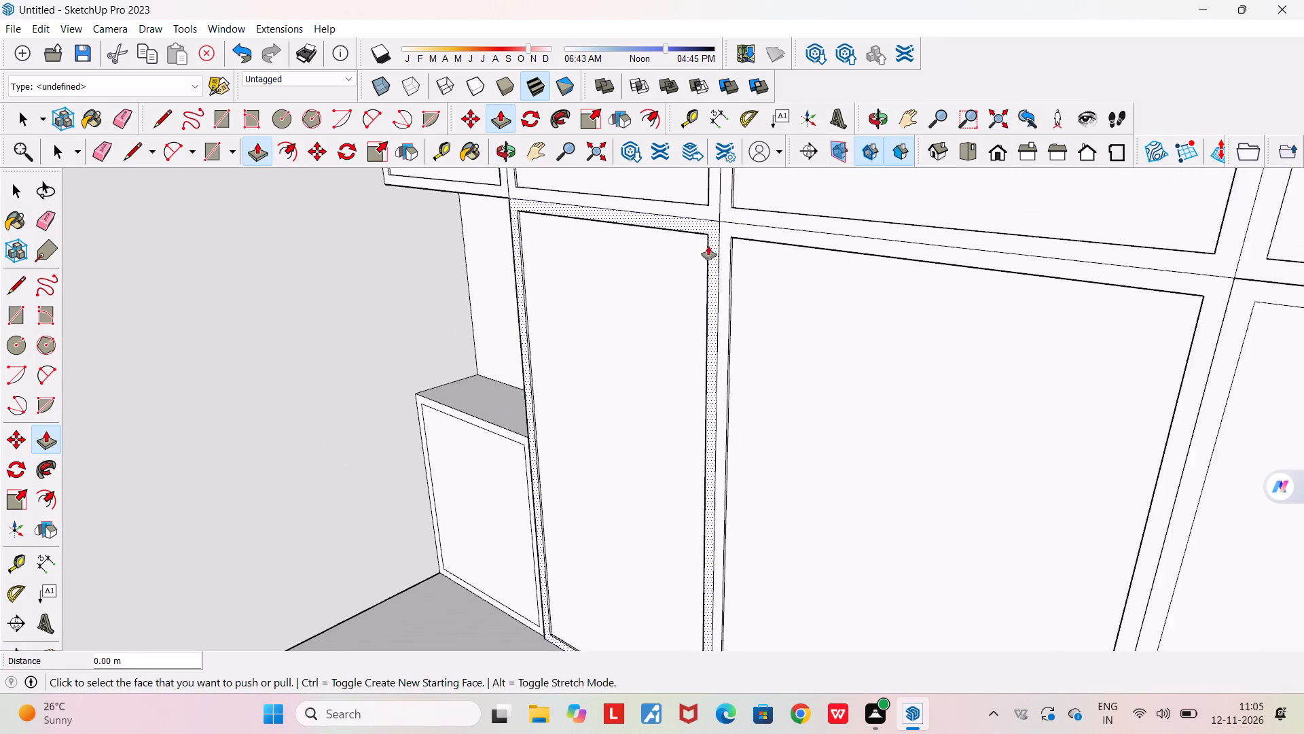
scroll(719, 272, down, 4)
scroll(1077, 284, up, 11)
double_click(1072, 286)
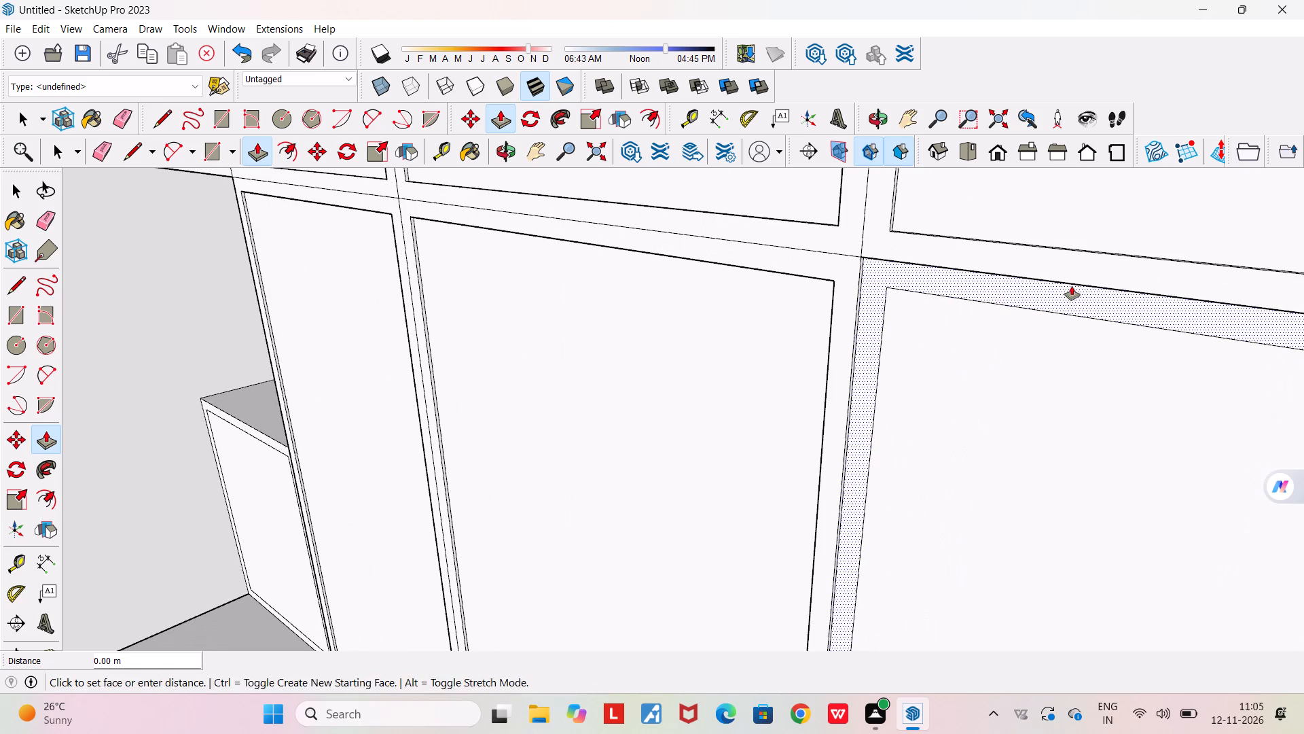
Repeat the 0.01 m outward pull on the border frame of the low panel under the niche.
scroll(1072, 286, down, 17)
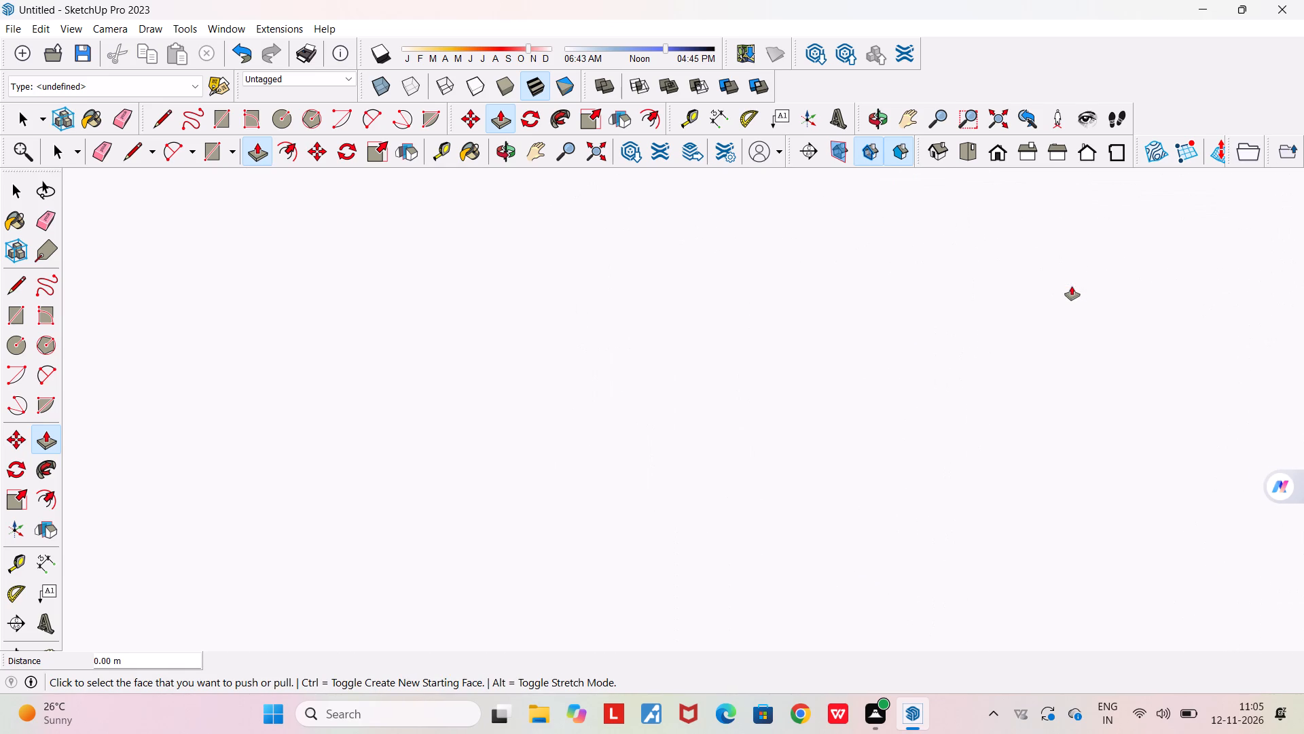
click(1013, 127)
click(996, 120)
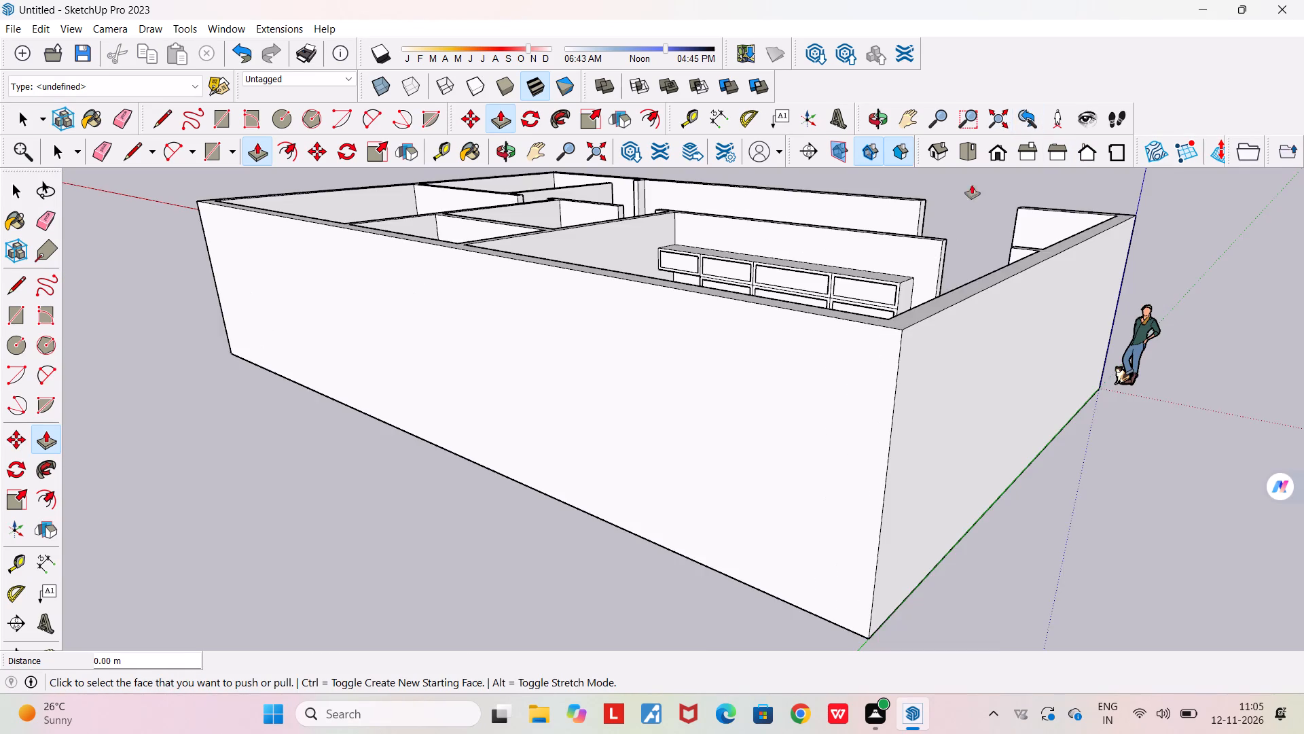
scroll(909, 274, down, 4)
middle_drag(907, 285, 971, 424)
scroll(727, 330, up, 11)
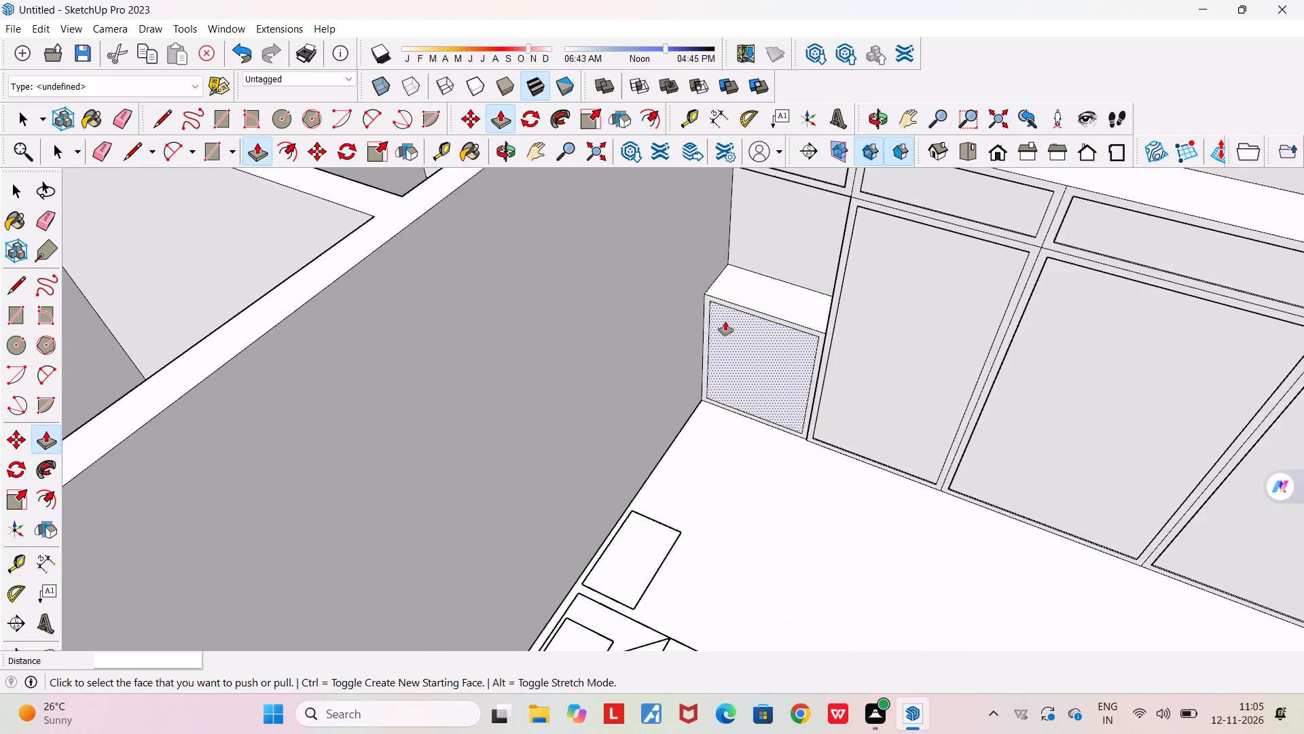
scroll(710, 304, up, 18)
double_click(712, 296)
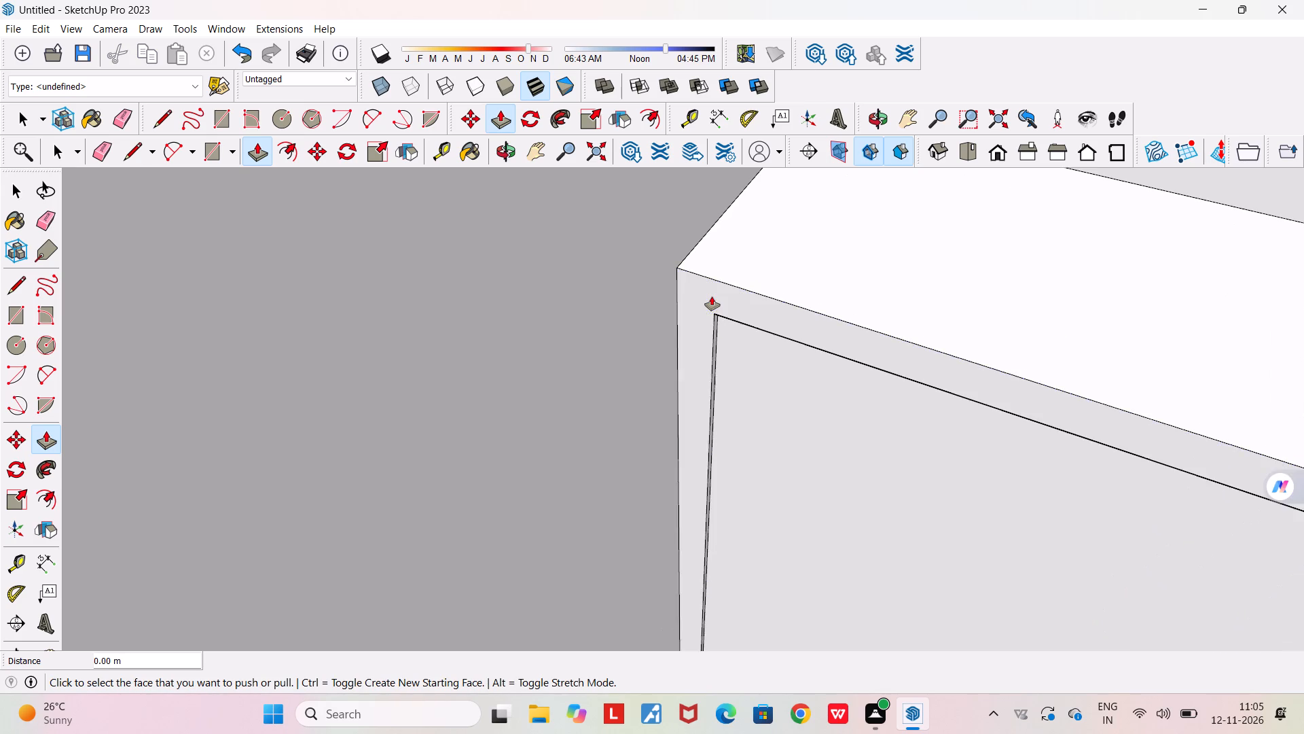
Erase the seam lines crossing between the two rightmost tall wardrobe doors and the top-strip panels above them.
scroll(712, 296, down, 15)
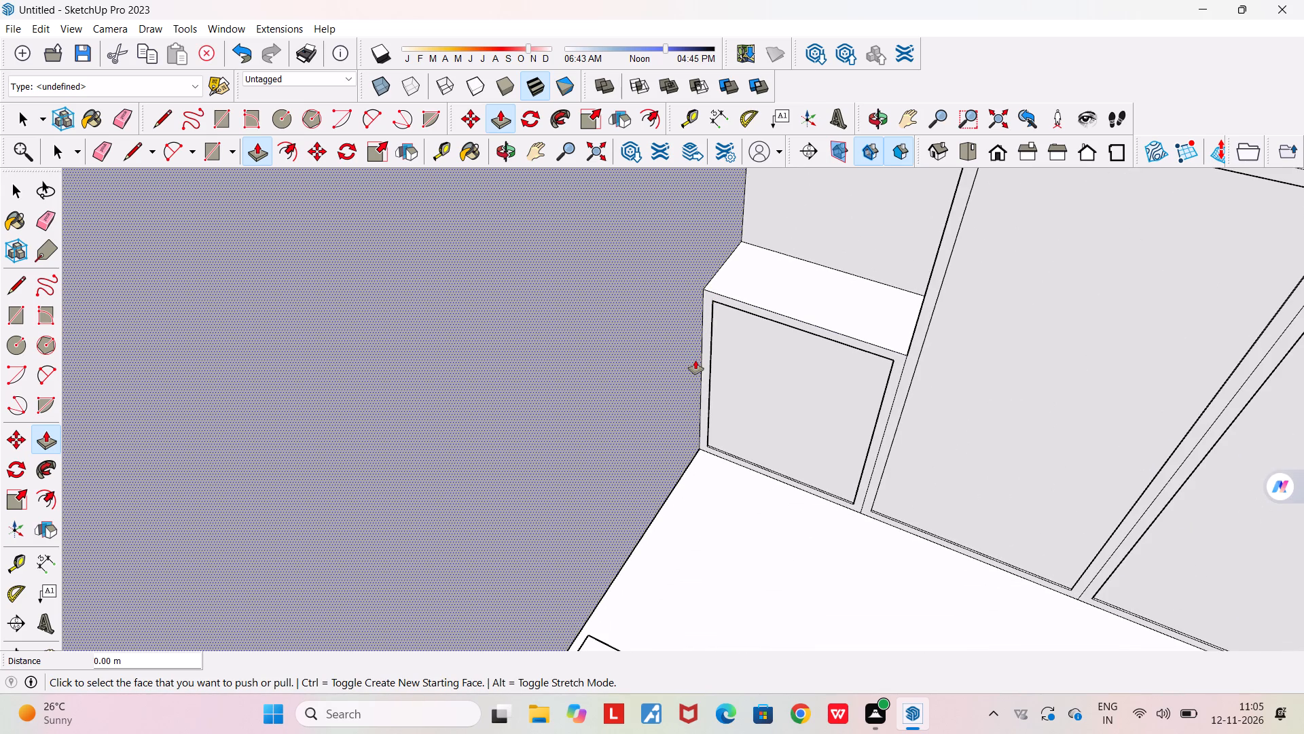
middle_drag(695, 360, 776, 370)
scroll(776, 370, down, 9)
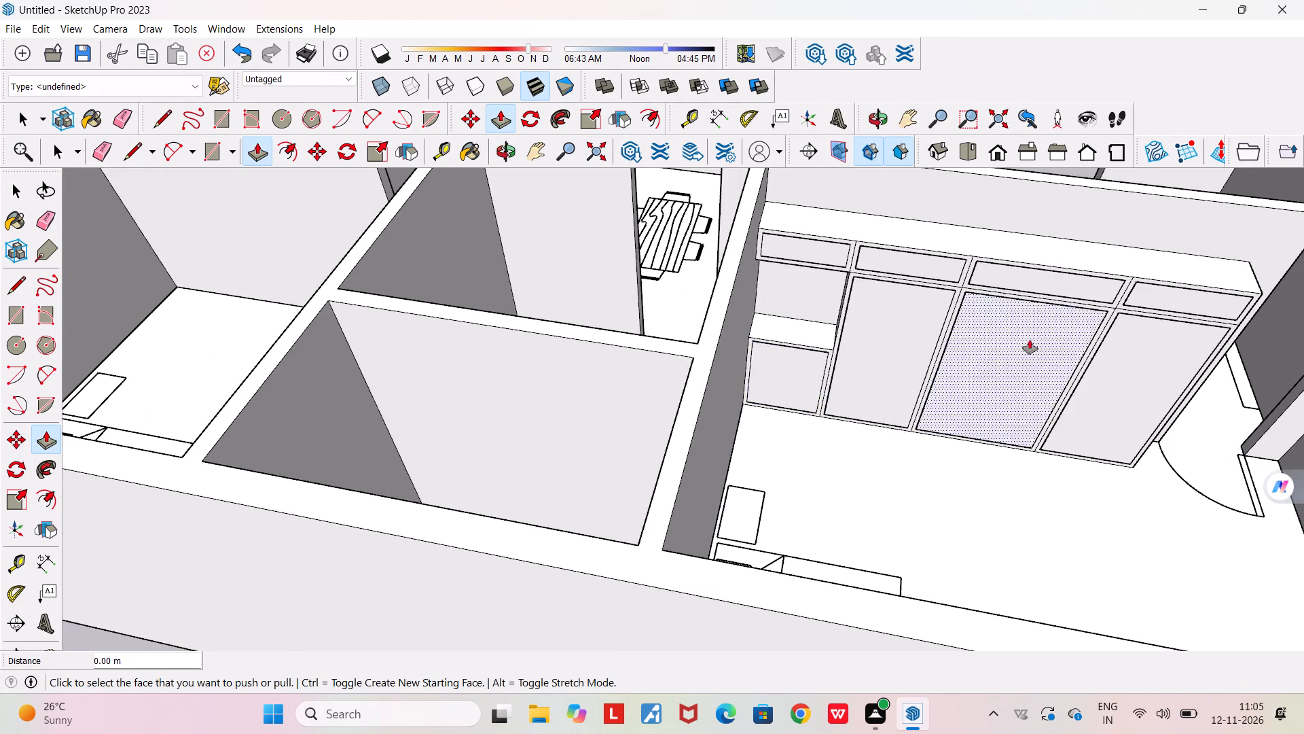
scroll(1134, 319, up, 12)
key(space)
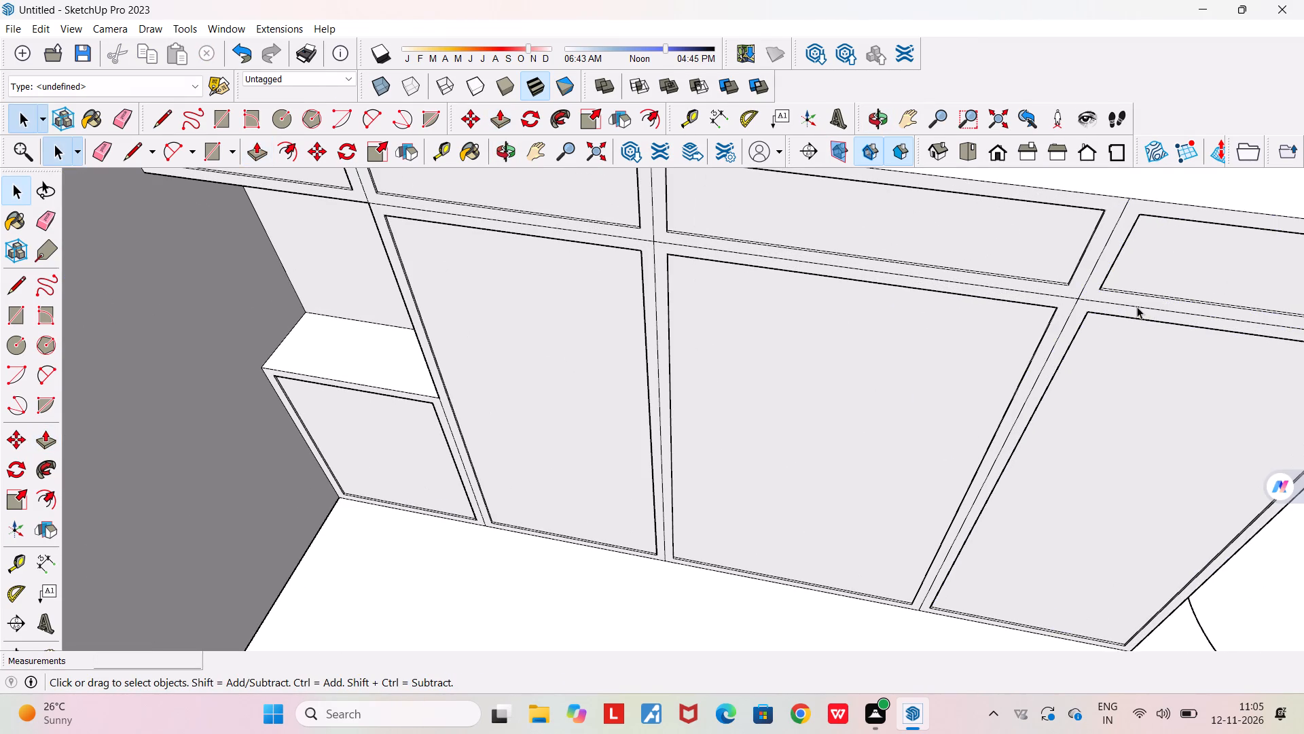
key(e)
scroll(1109, 294, up, 5)
drag(1064, 305, 1056, 305)
drag(1067, 289, 1083, 298)
click(1078, 307)
drag(1077, 307, 1069, 301)
click(1069, 301)
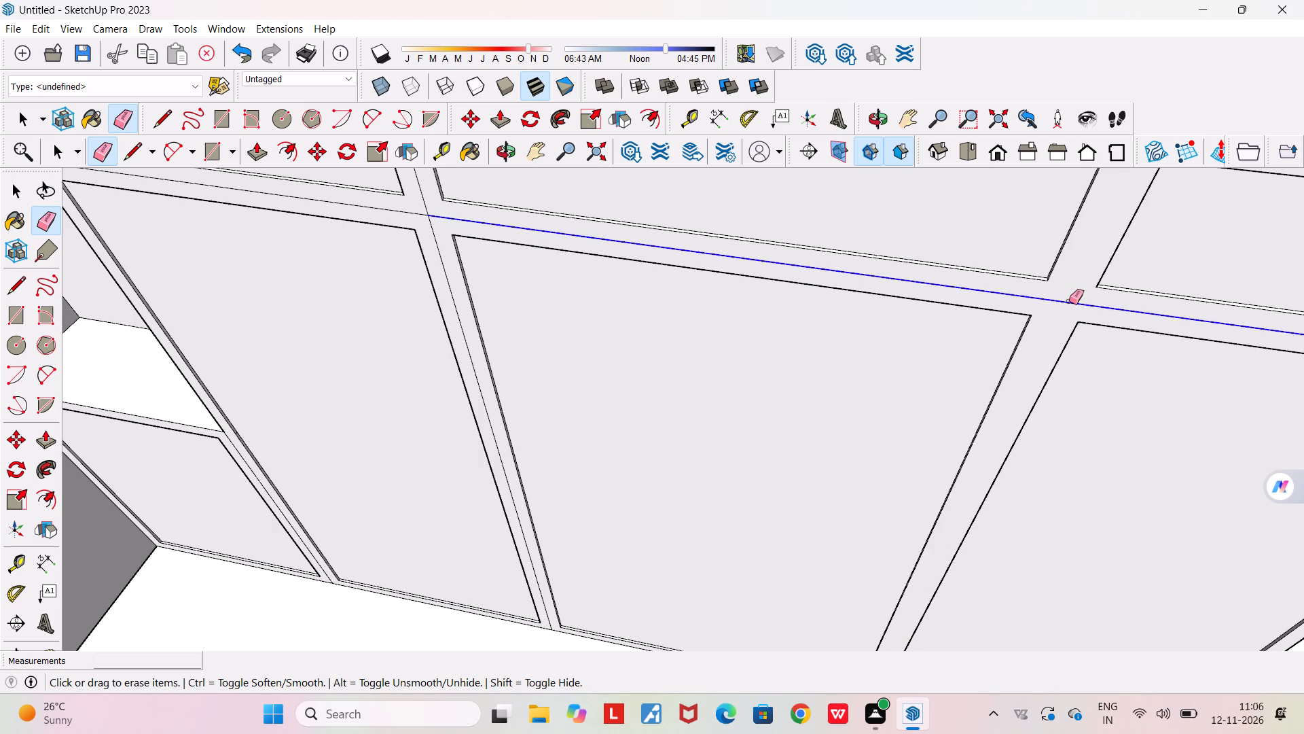
Erase the remaining frame seams around the first tall door, between the left top-strip panels, and beside the low niche panel.
scroll(1069, 301, down, 5)
scroll(965, 309, down, 4)
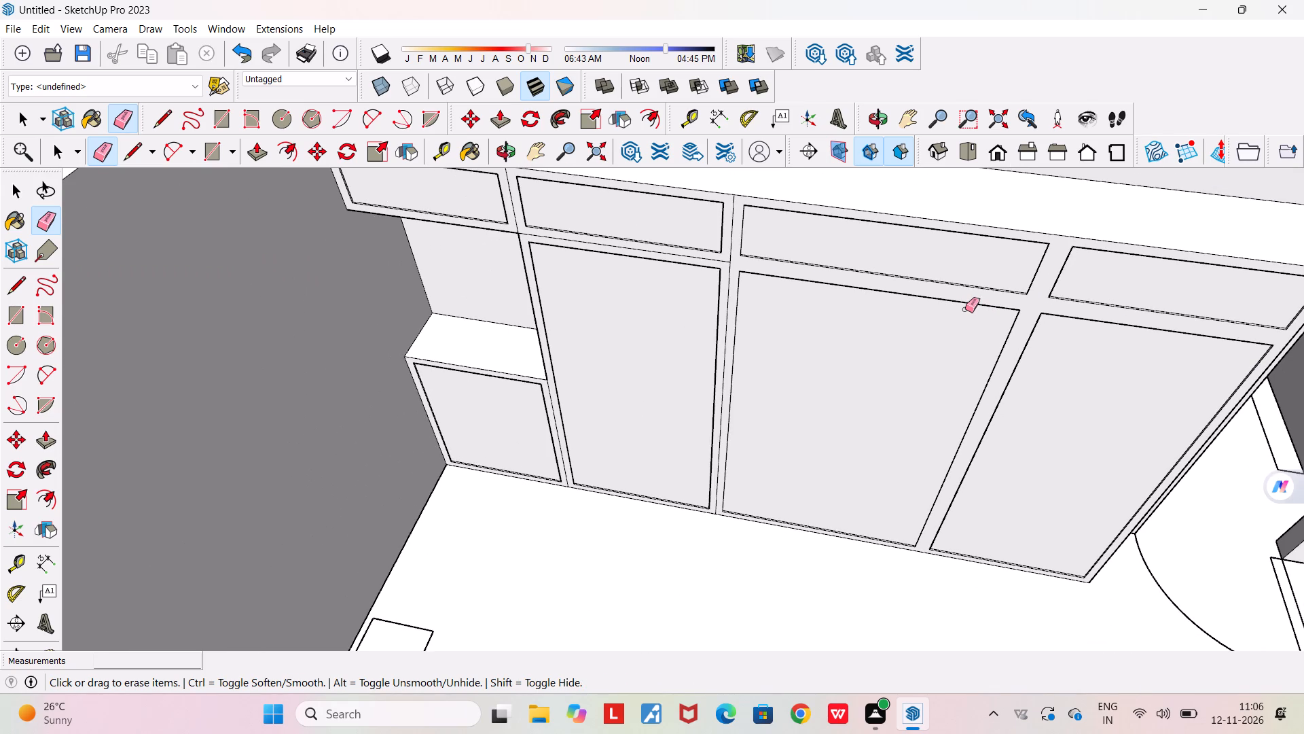
scroll(710, 249, up, 10)
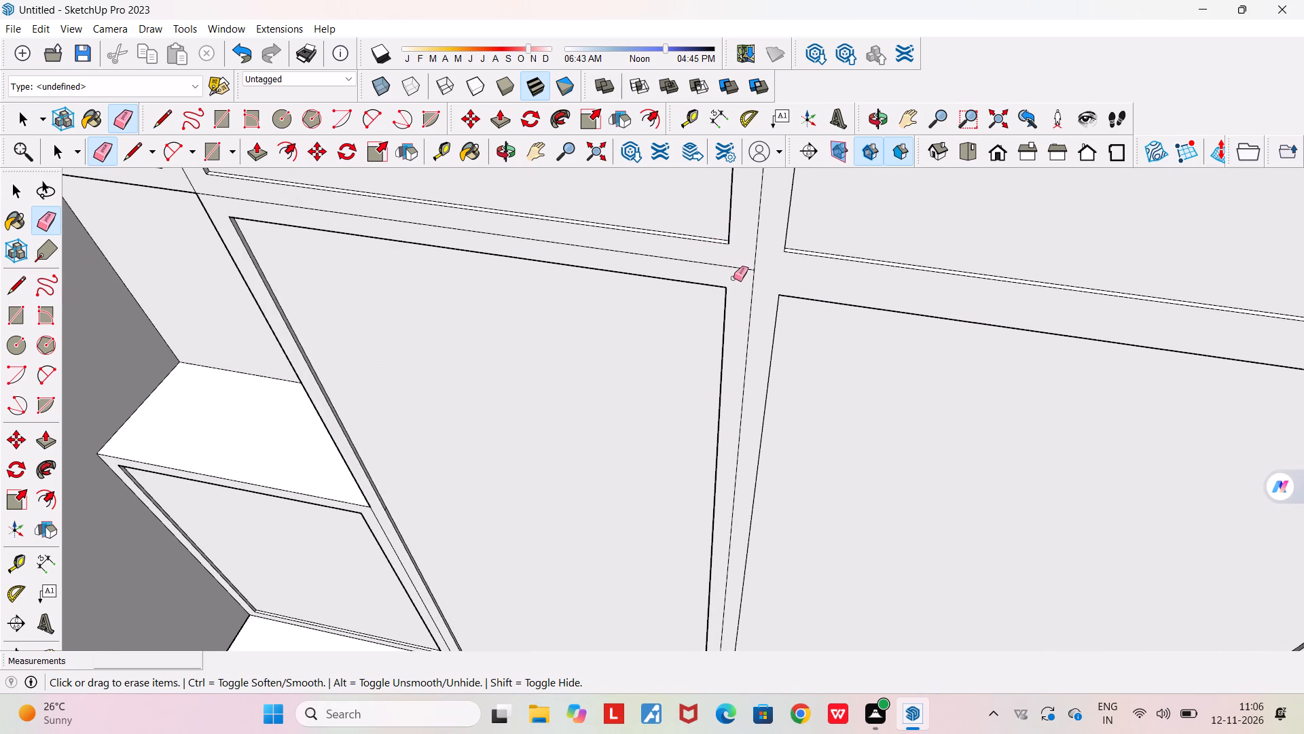
drag(763, 251, 758, 287)
scroll(757, 287, down, 4)
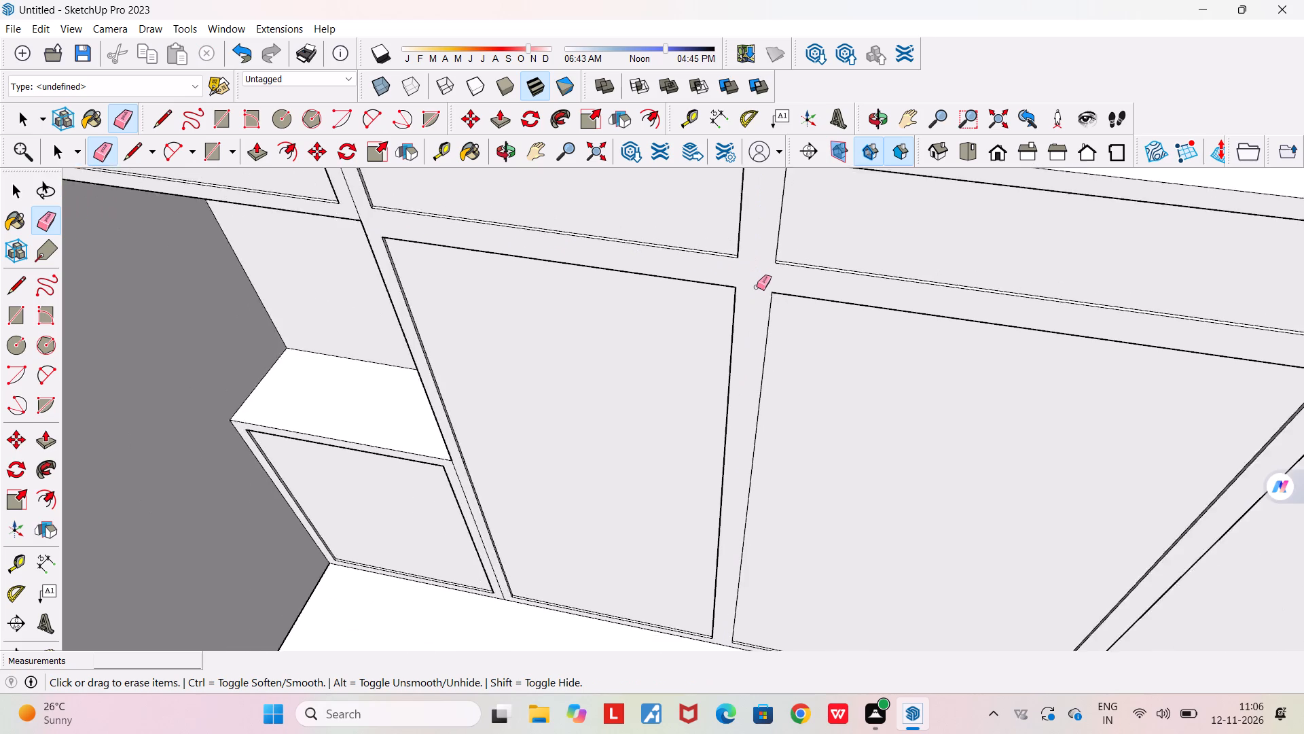
scroll(757, 287, down, 7)
scroll(528, 232, up, 6)
click(558, 249)
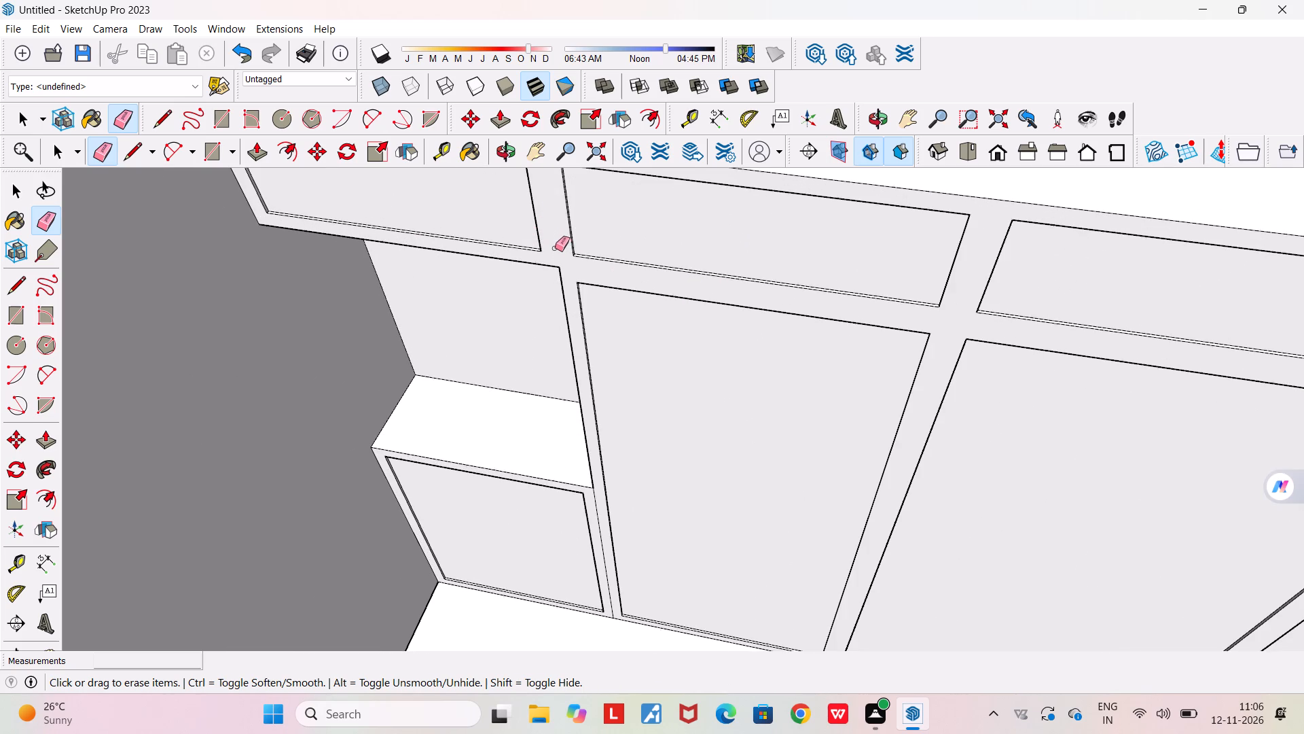
scroll(555, 248, down, 7)
scroll(583, 466, up, 11)
drag(604, 448, 595, 442)
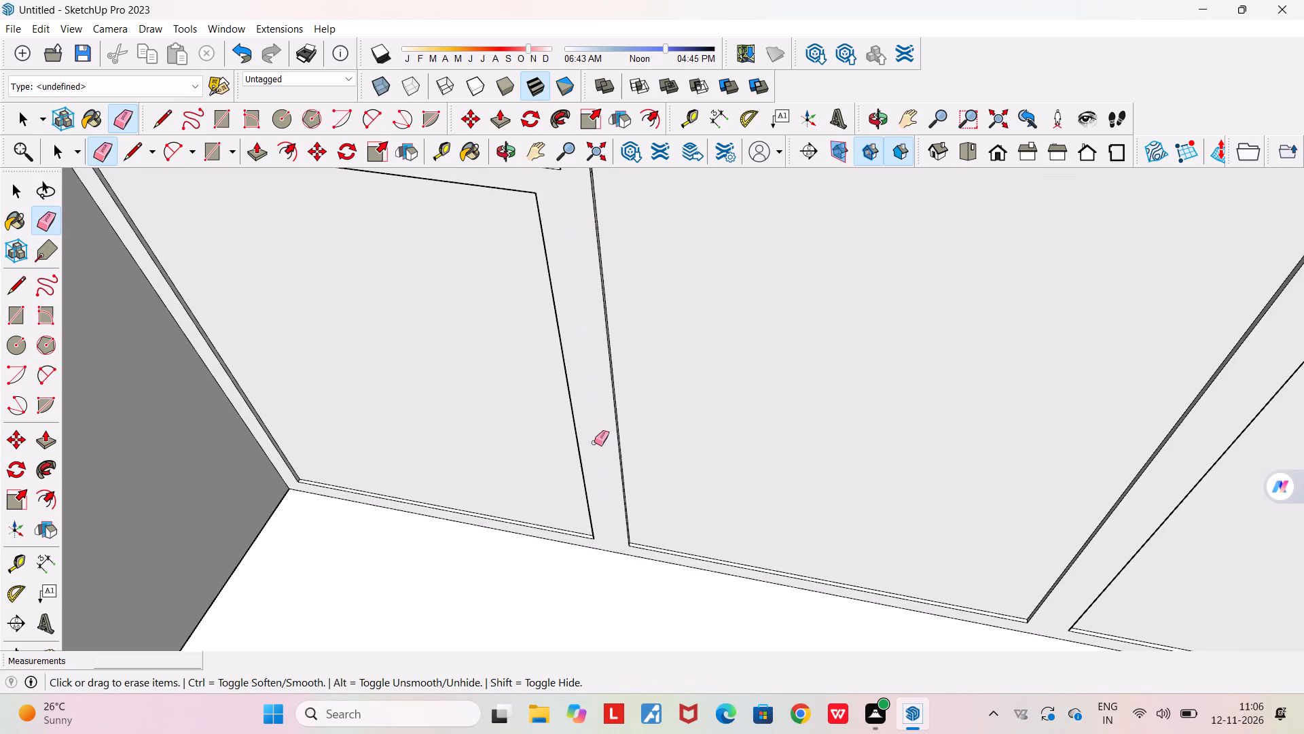
Examine the cleaned wardrobe frames from the front and end, and the wardrobe's place in the whole house.
scroll(594, 442, down, 8)
middle_drag(441, 366, 448, 303)
scroll(448, 303, down, 7)
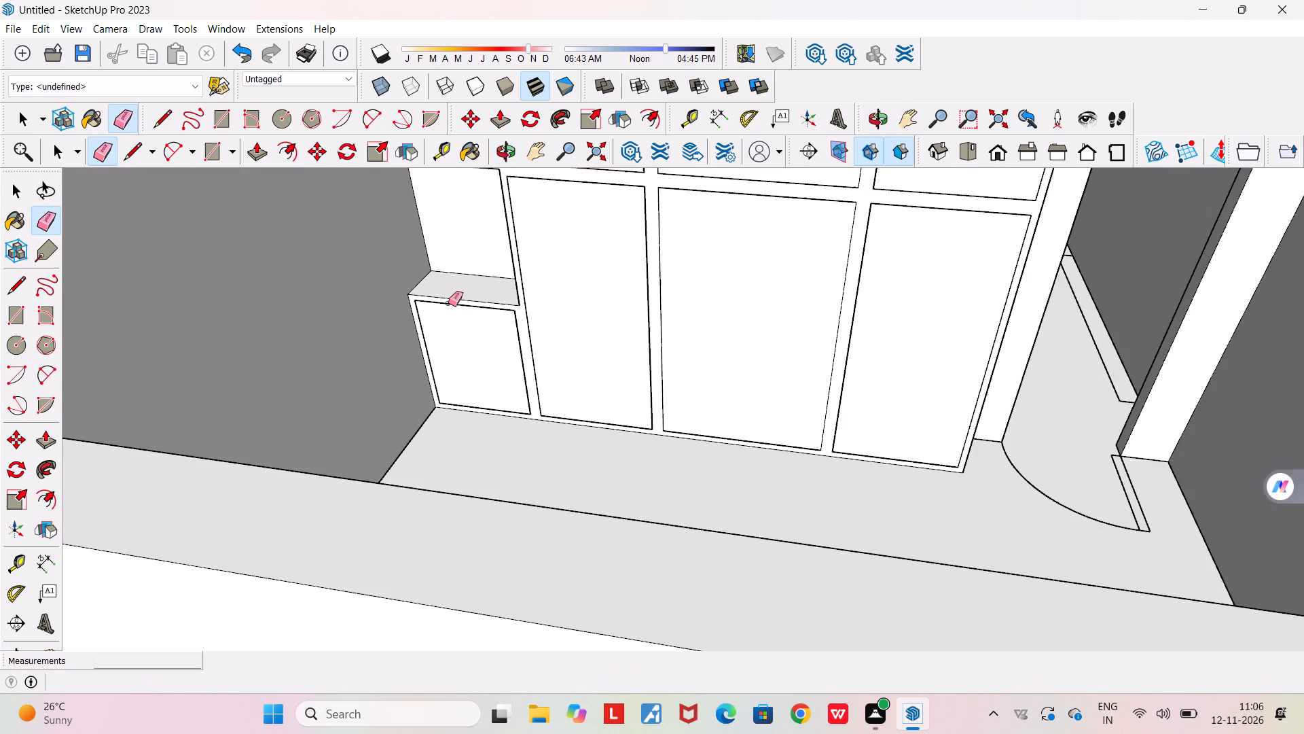
middle_drag(611, 390, 826, 442)
scroll(825, 442, down, 4)
middle_drag(815, 415, 660, 390)
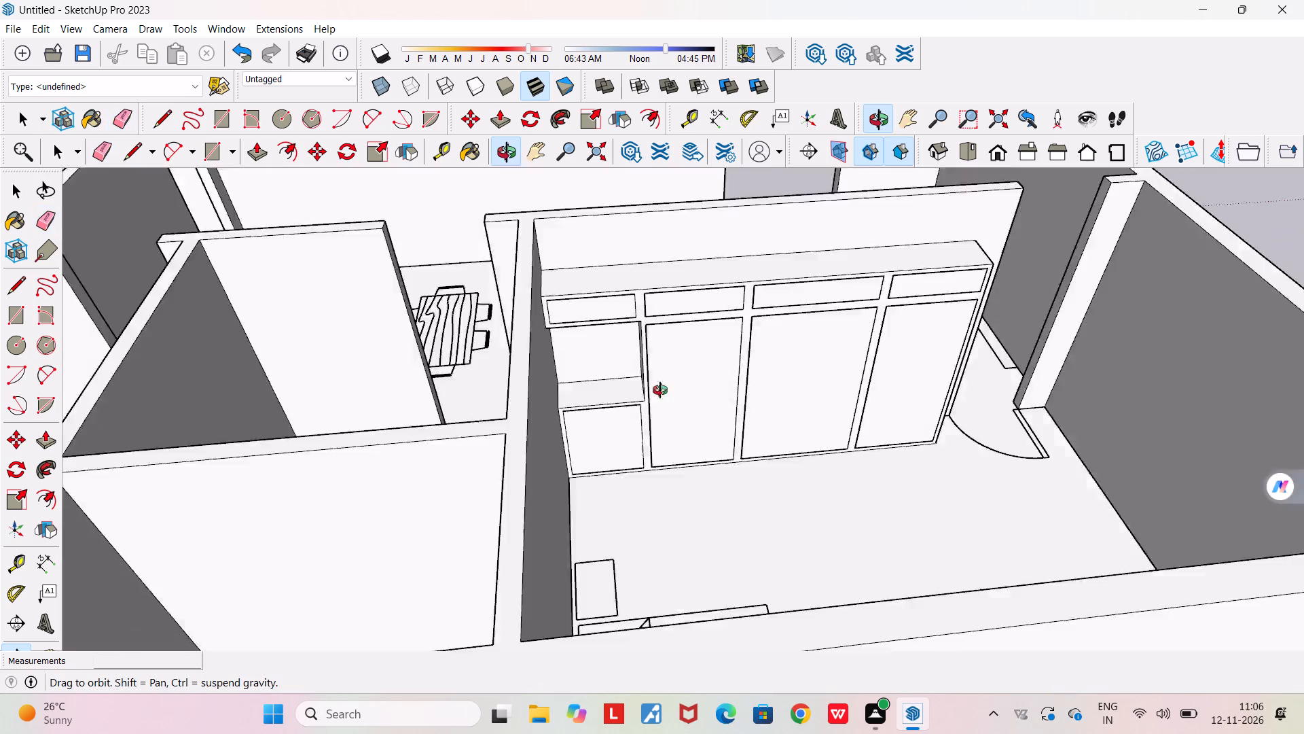
middle_drag(660, 390, 346, 328)
scroll(901, 370, up, 6)
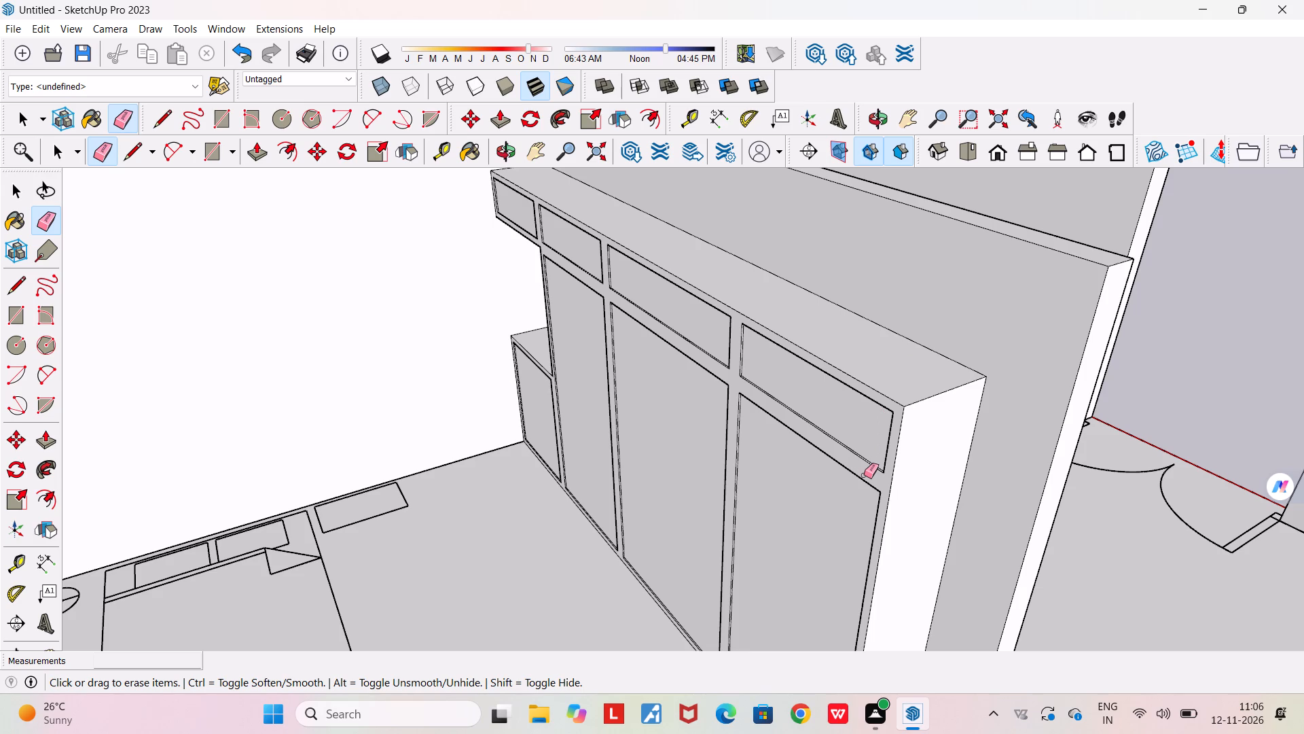
key(space)
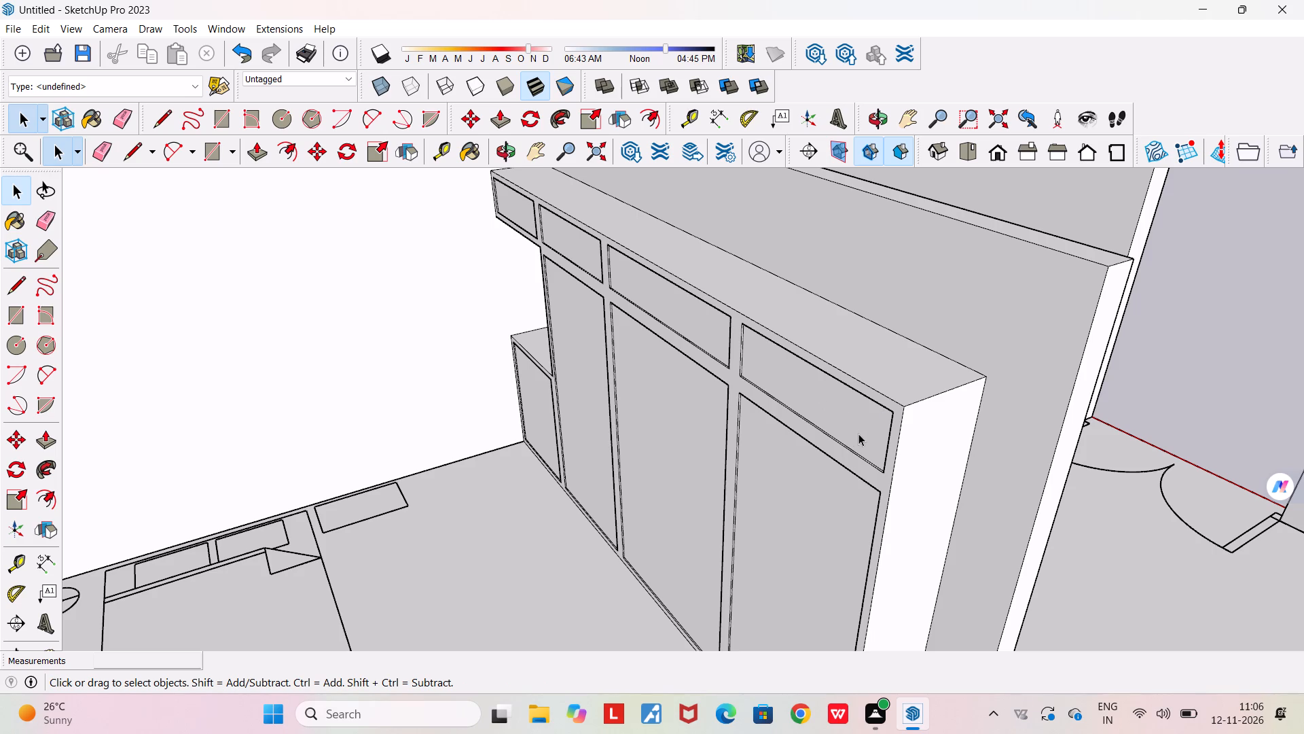
scroll(830, 432, down, 4)
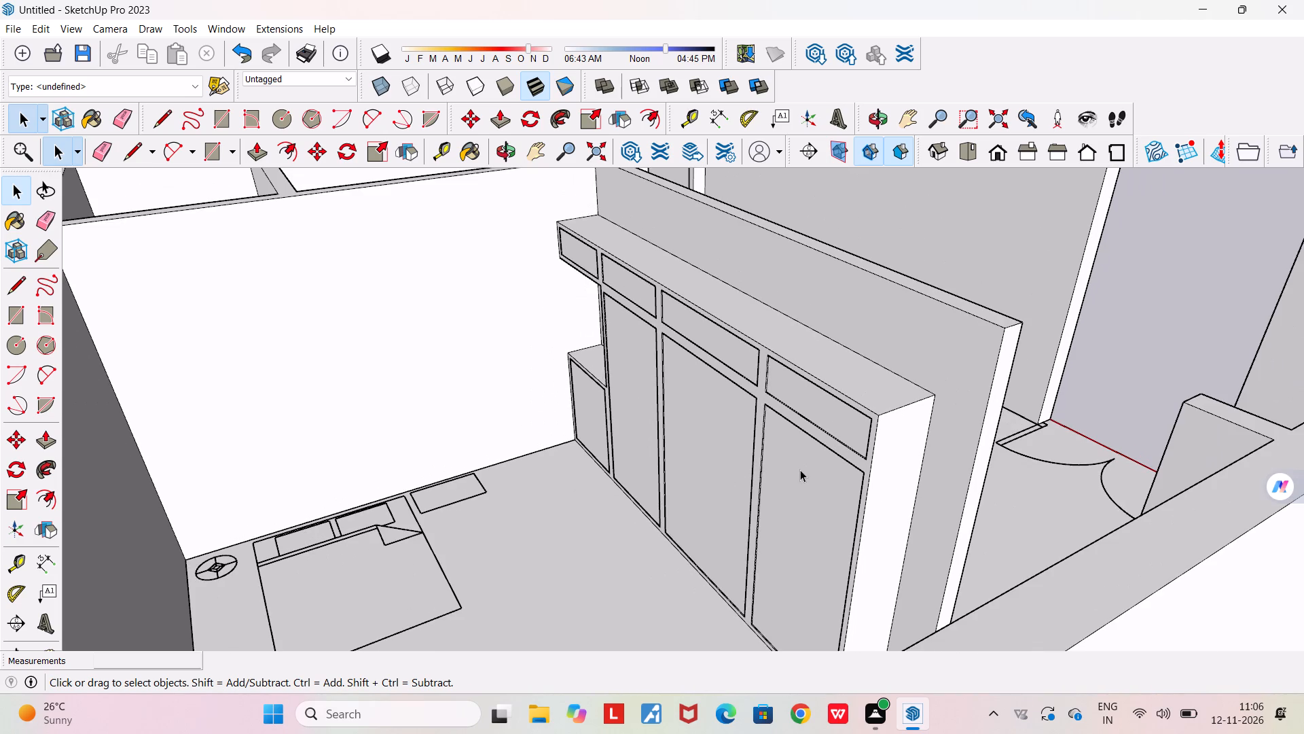
middle_drag(801, 484, 860, 510)
scroll(860, 510, down, 2)
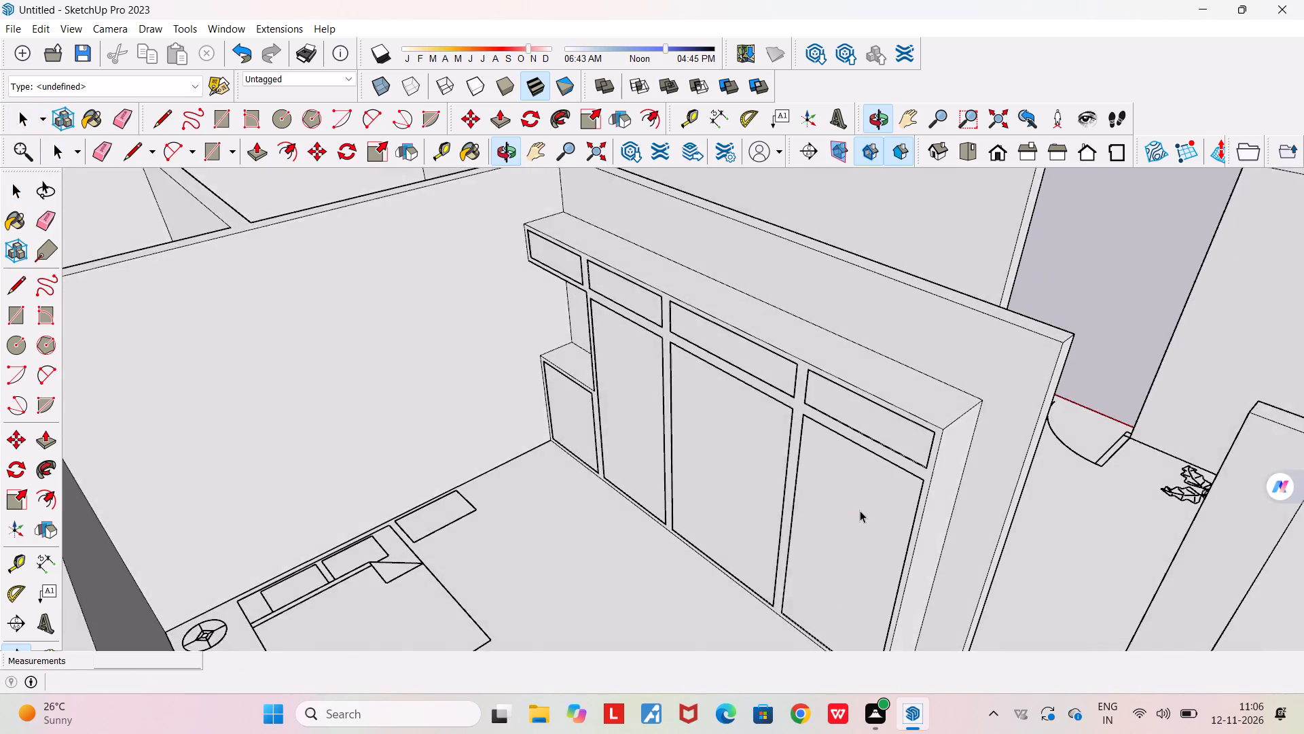
scroll(860, 510, down, 2)
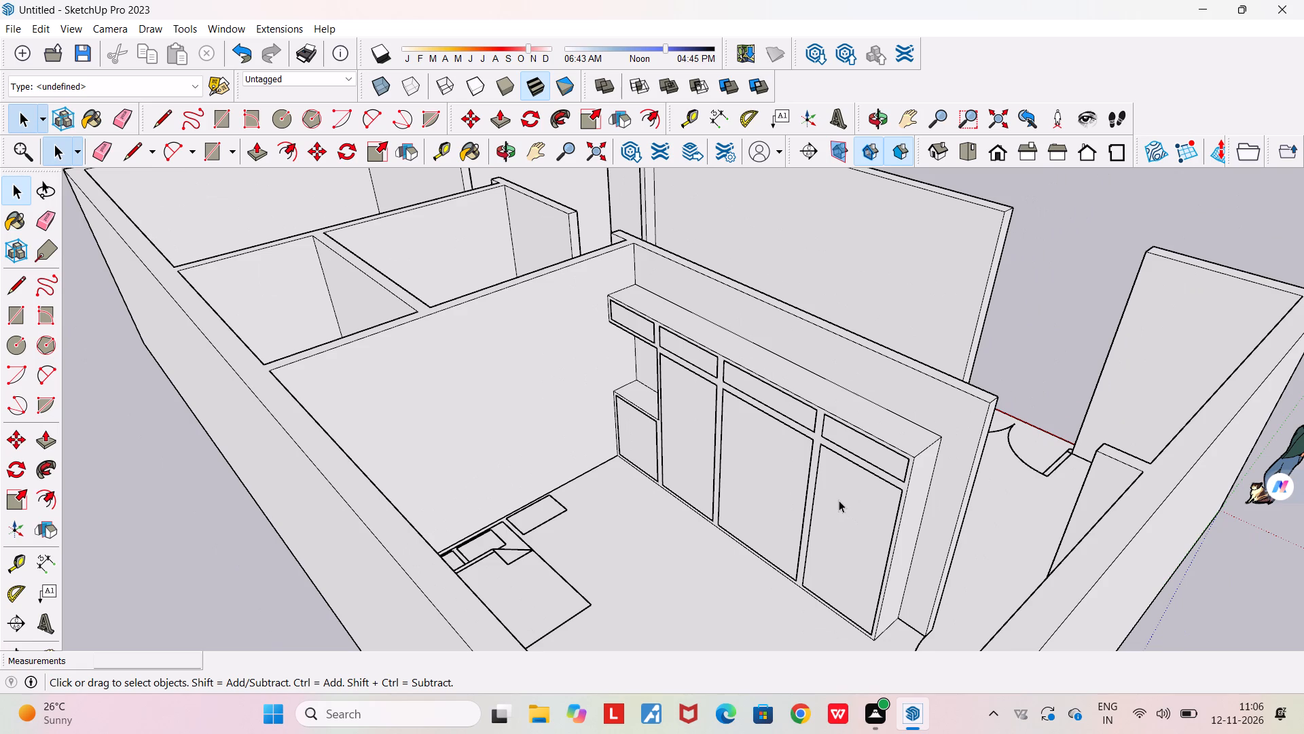
middle_drag(824, 504, 632, 477)
scroll(632, 477, down, 5)
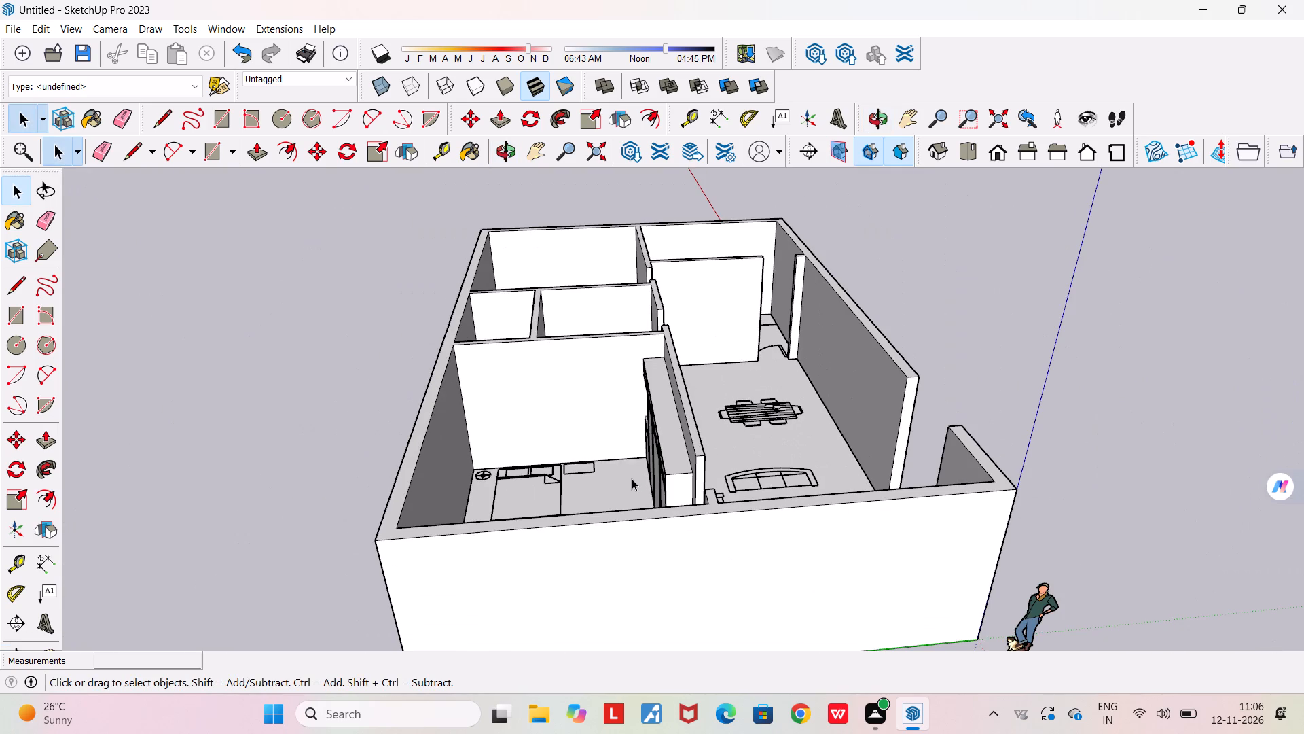
scroll(632, 478, down, 2)
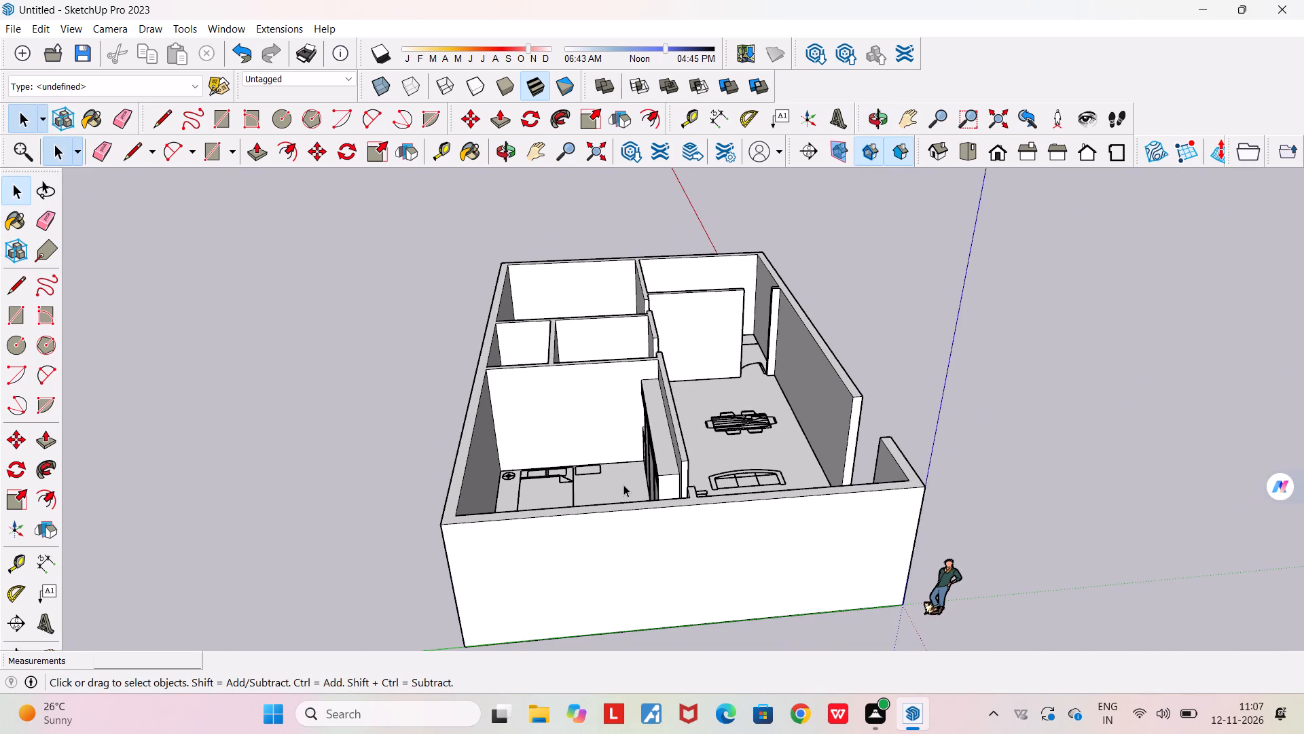
scroll(623, 485, down, 1)
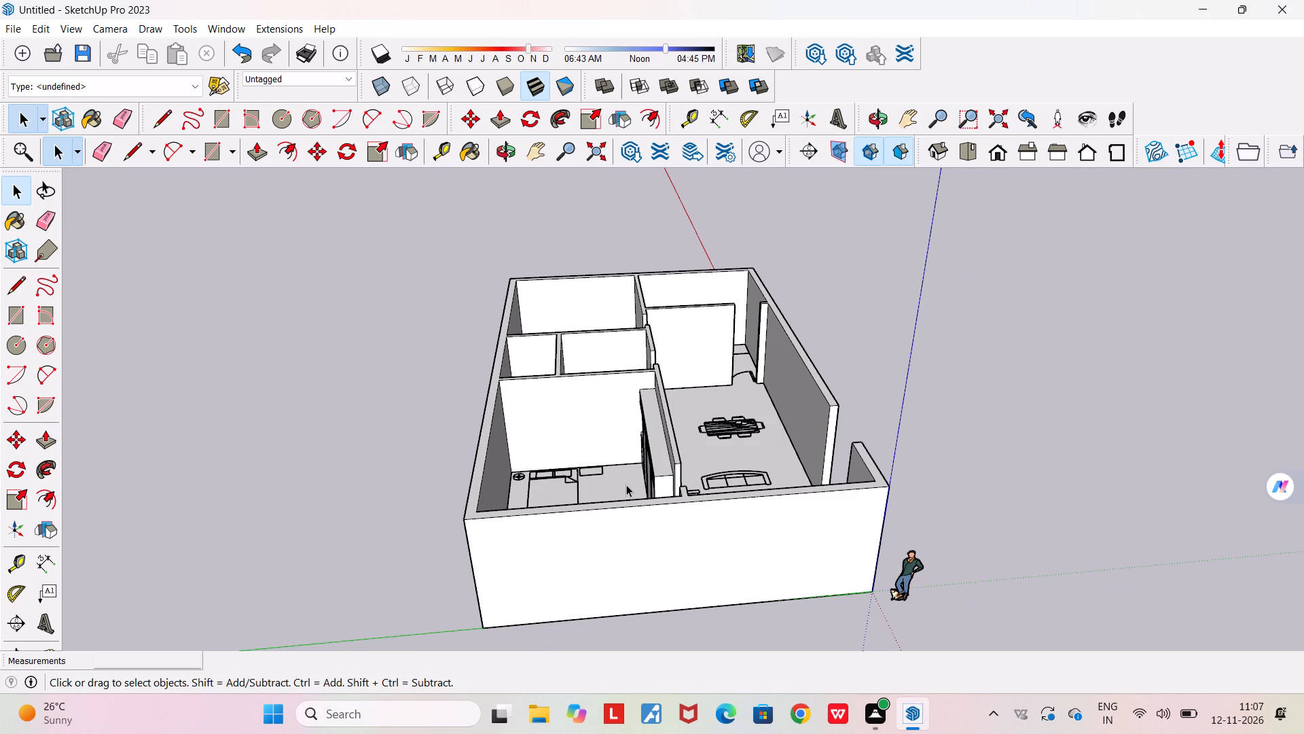
middle_drag(610, 476, 642, 479)
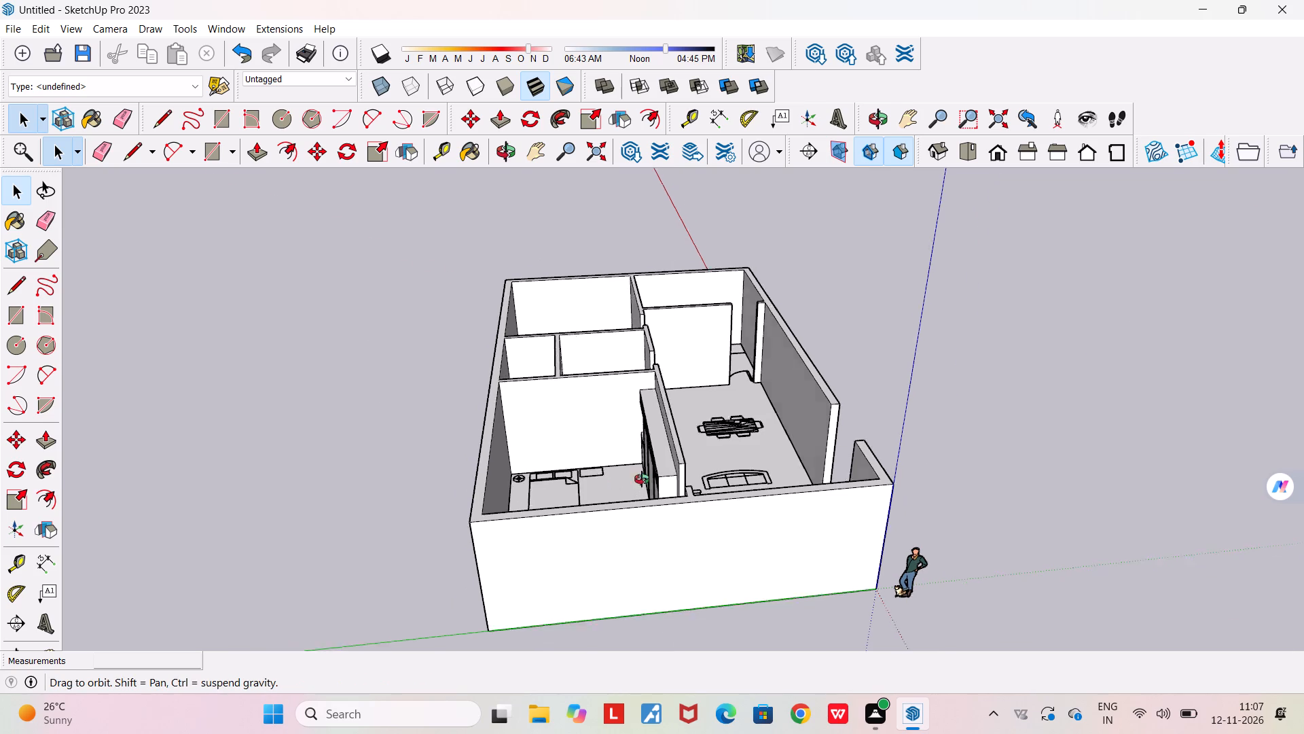
middle_drag(642, 479, 1108, 614)
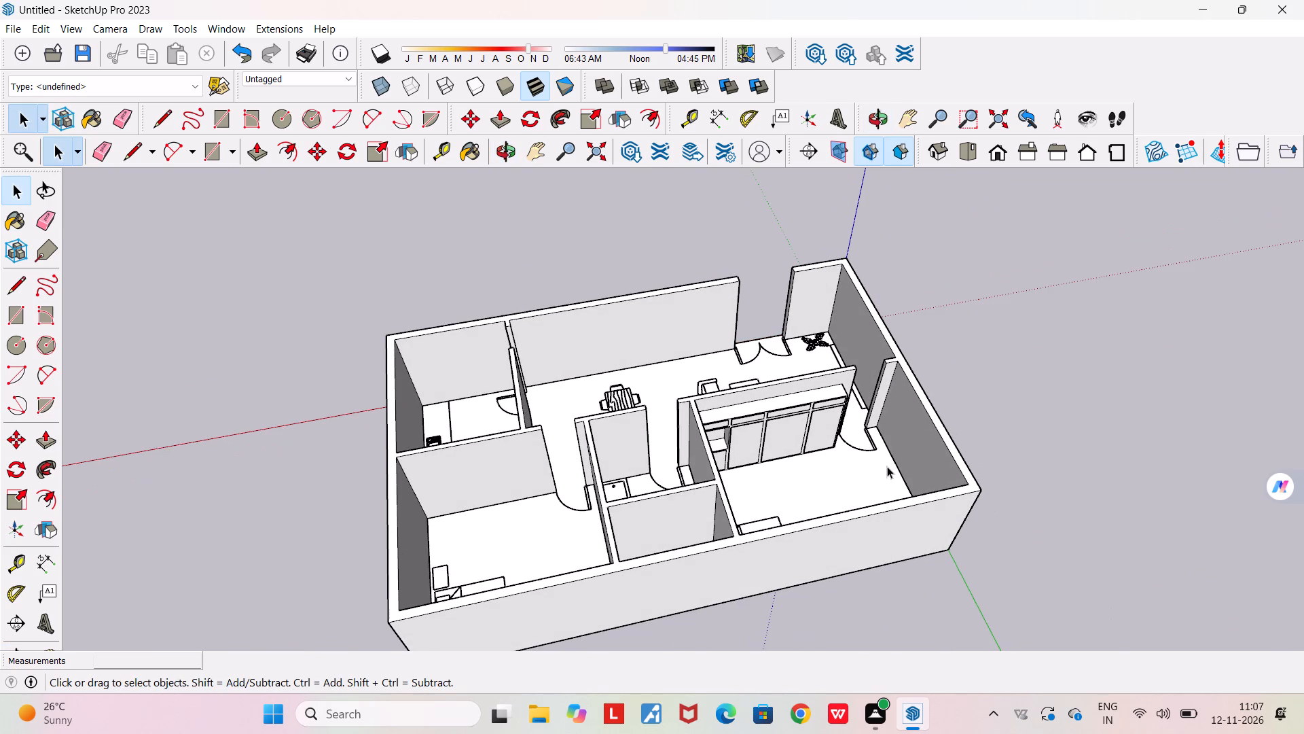
Inspect the wardrobe's doors, open niche and side at close range for leftover seam lines.
scroll(887, 466, up, 2)
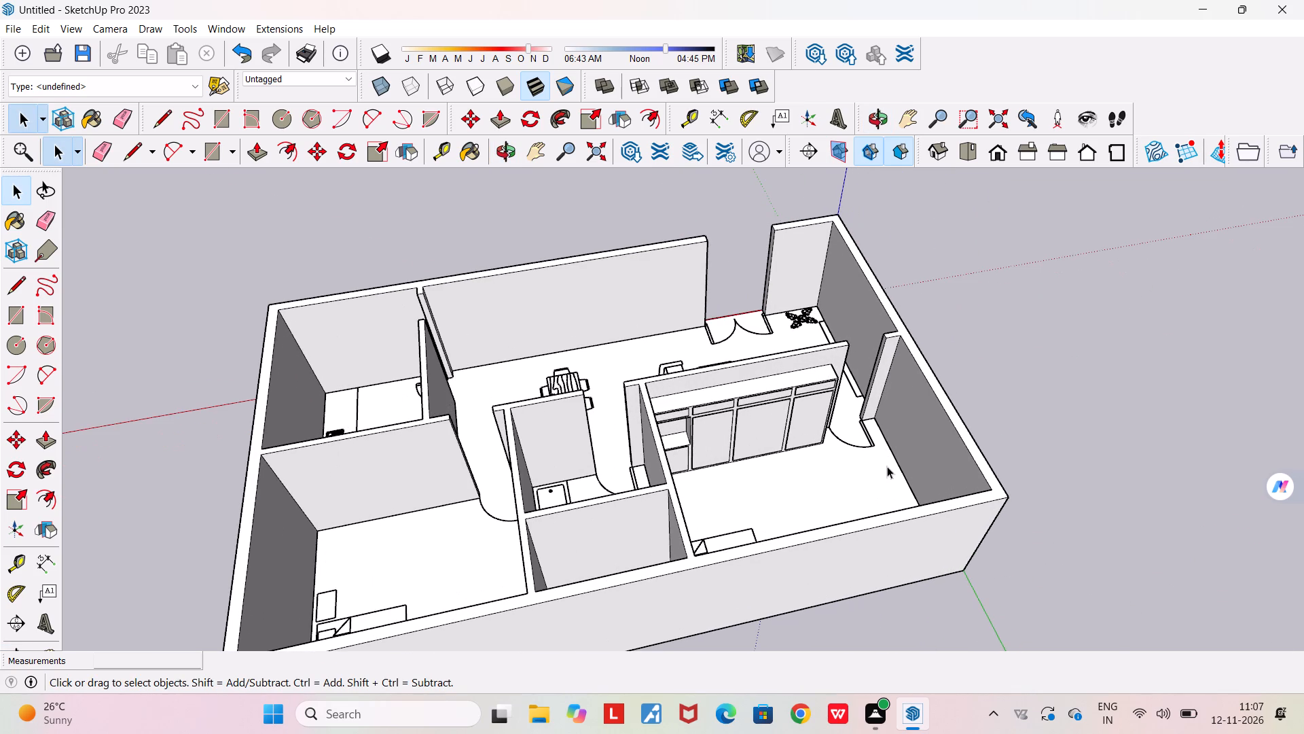
scroll(887, 466, up, 1)
middle_drag(887, 466, 787, 434)
scroll(787, 434, up, 3)
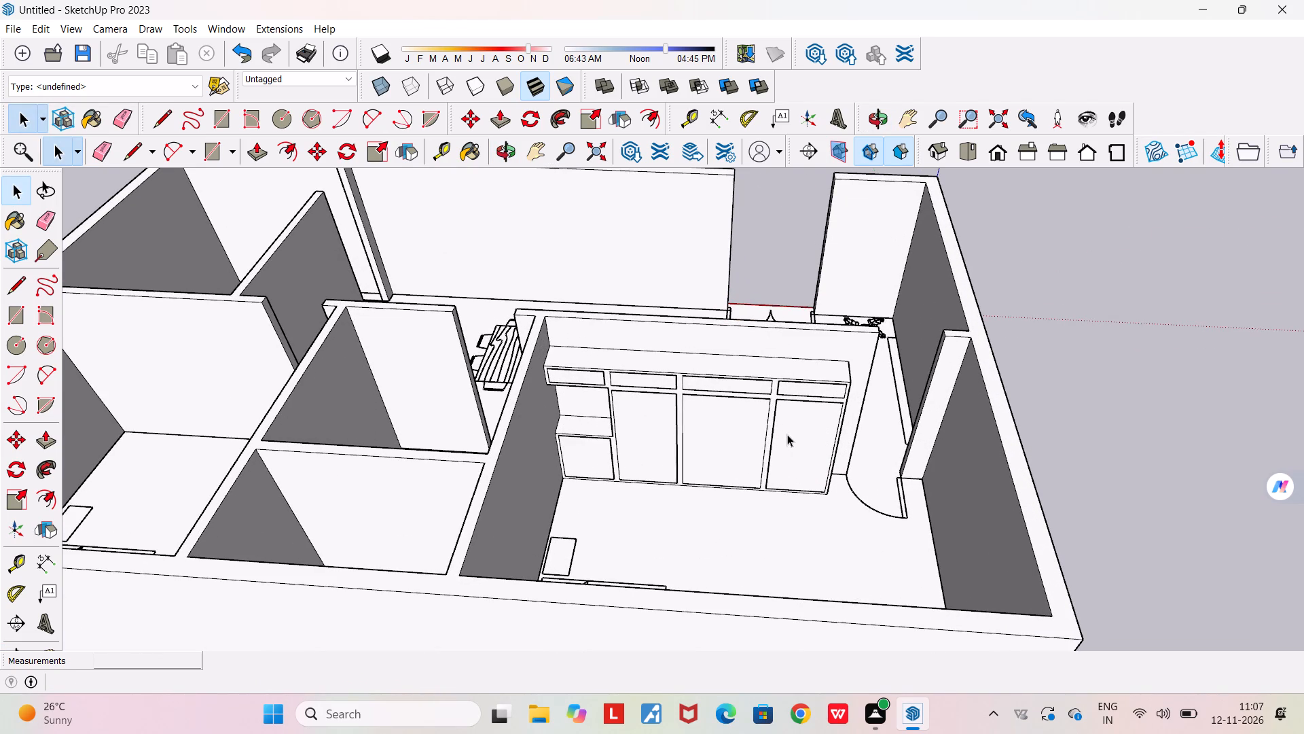
scroll(787, 434, up, 2)
middle_drag(786, 434, 700, 428)
scroll(731, 387, up, 4)
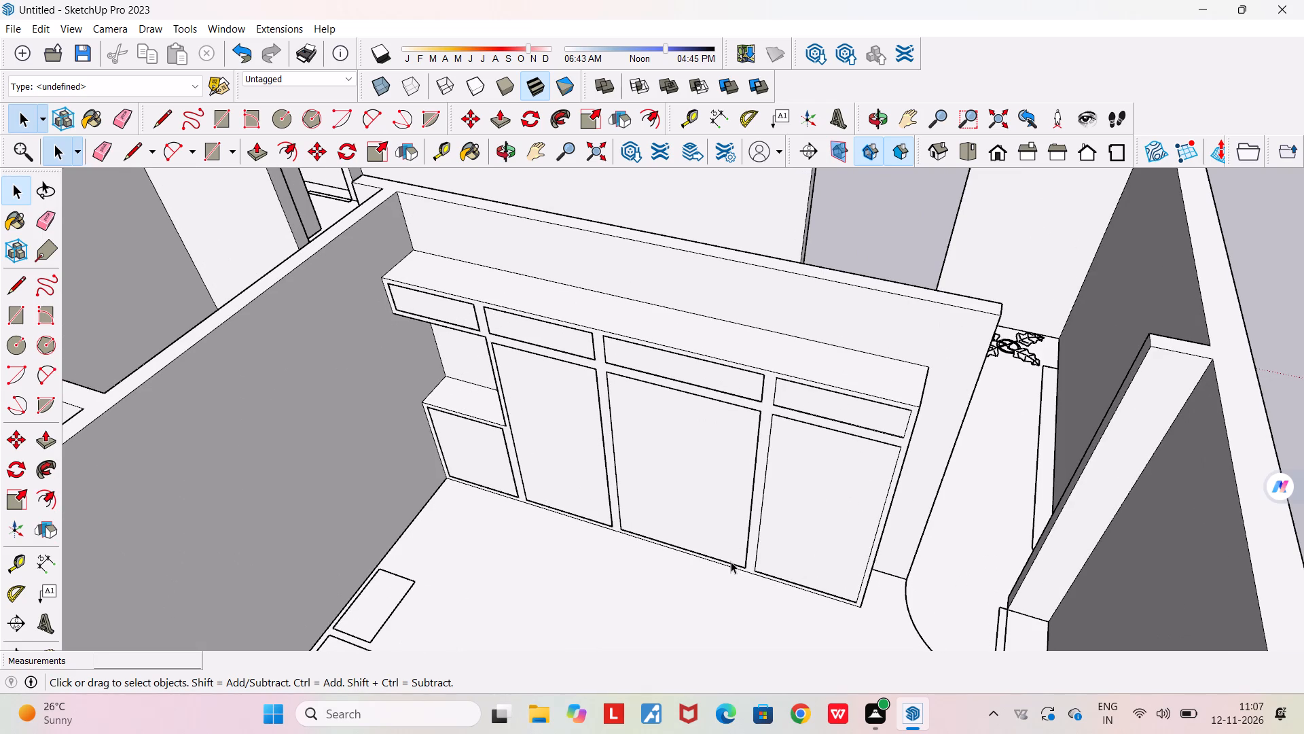
middle_drag(727, 559, 636, 510)
scroll(761, 499, up, 4)
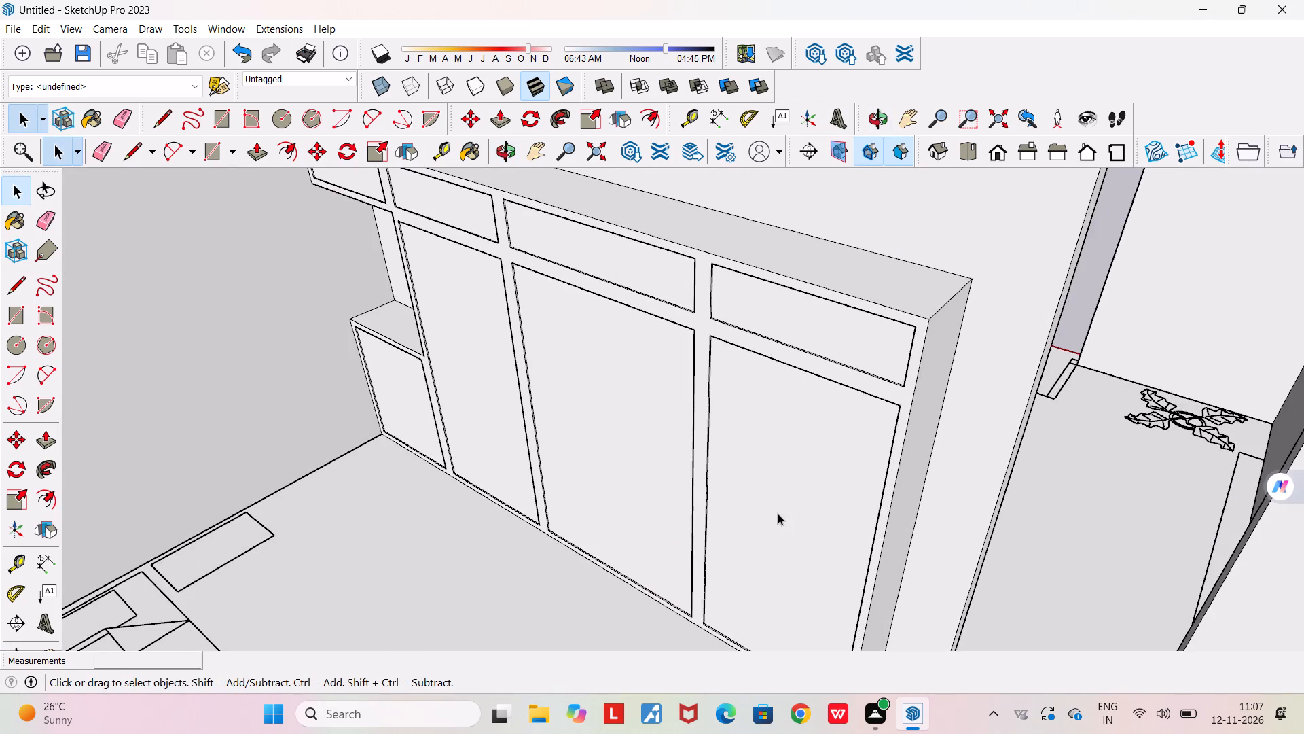
middle_drag(777, 512, 738, 489)
scroll(738, 489, down, 9)
scroll(738, 489, up, 6)
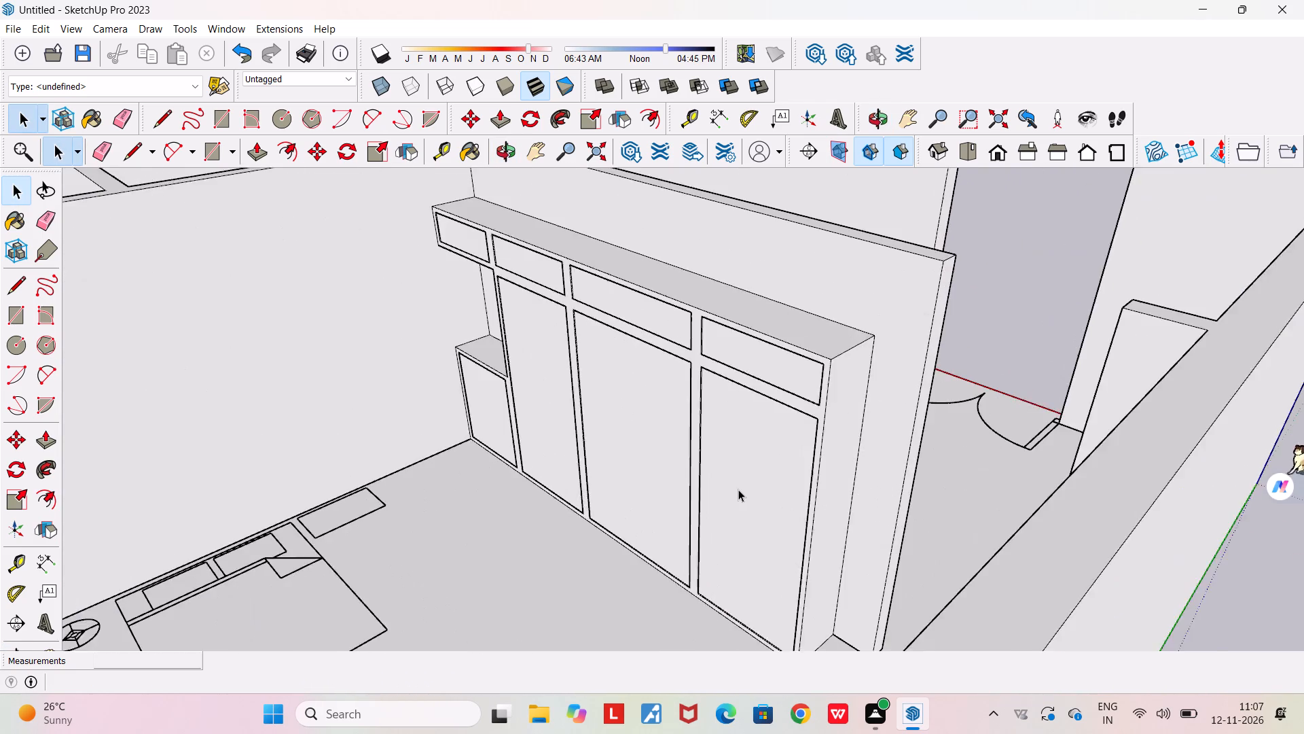
scroll(738, 489, up, 7)
middle_drag(738, 489, 634, 489)
scroll(634, 489, down, 3)
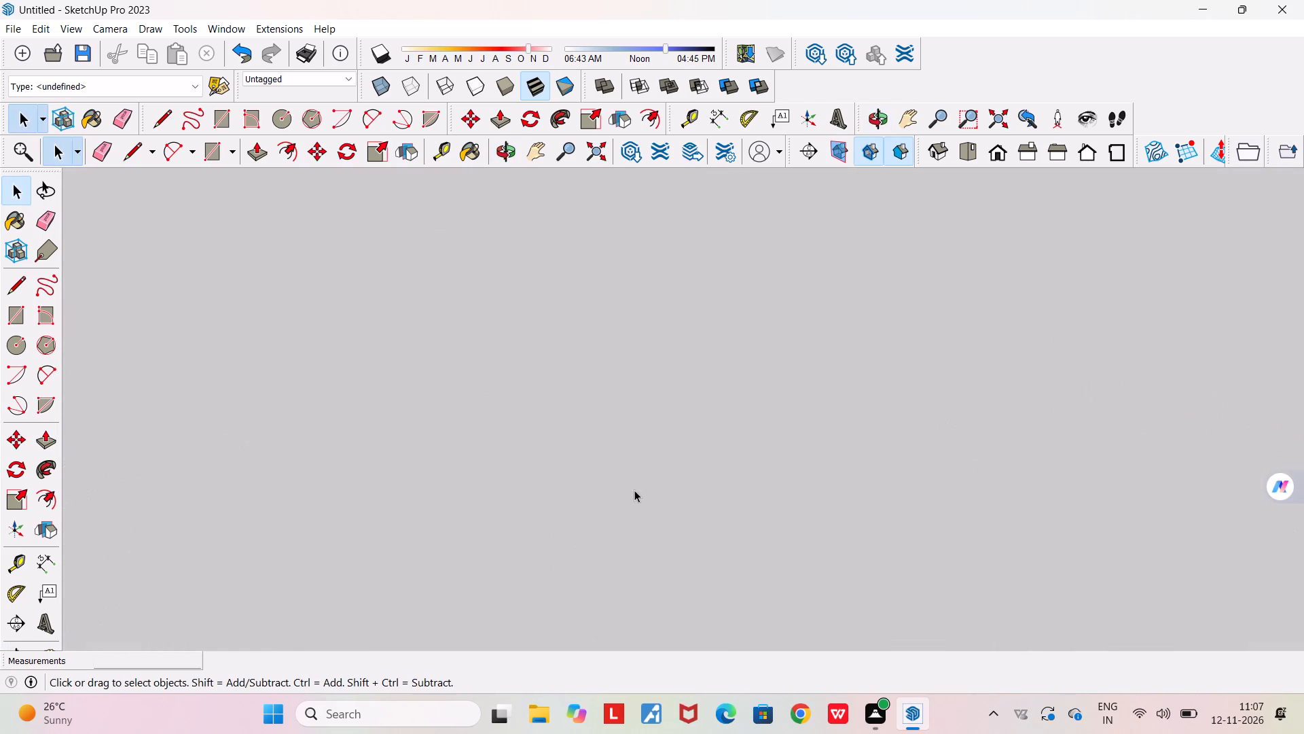
Fit the entire model in view and review the wardrobe and surrounding rooms from several angles.
middle_drag(639, 493, 767, 539)
scroll(767, 539, down, 5)
click(1007, 111)
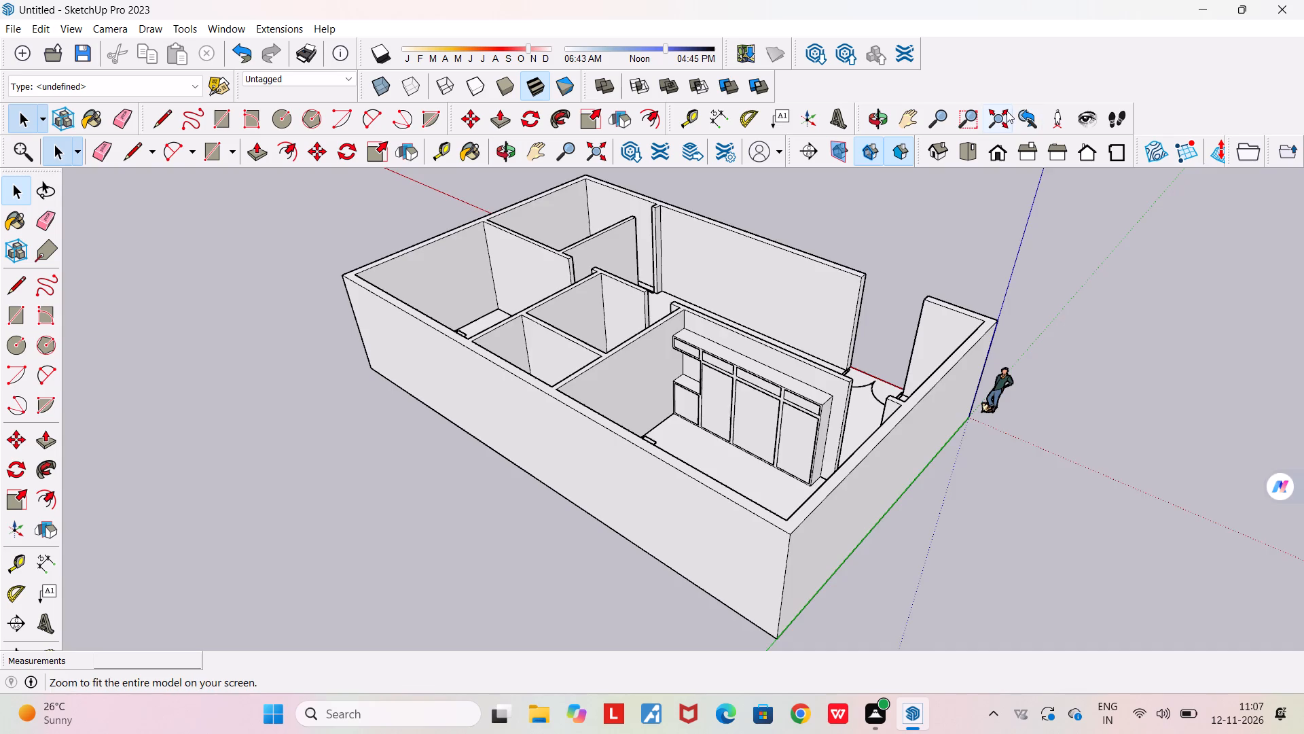
scroll(772, 381, up, 10)
middle_drag(770, 457, 890, 457)
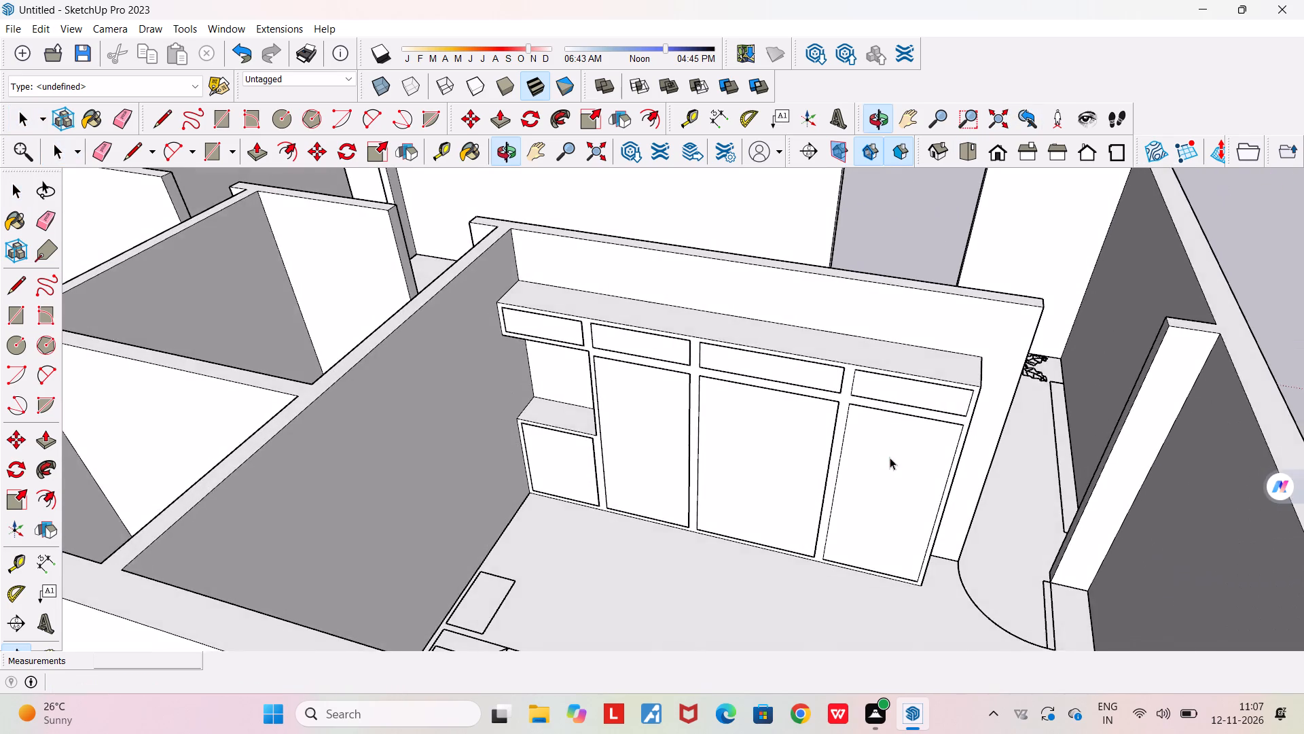
scroll(888, 434, up, 5)
middle_drag(886, 434, 1193, 389)
scroll(1193, 389, down, 4)
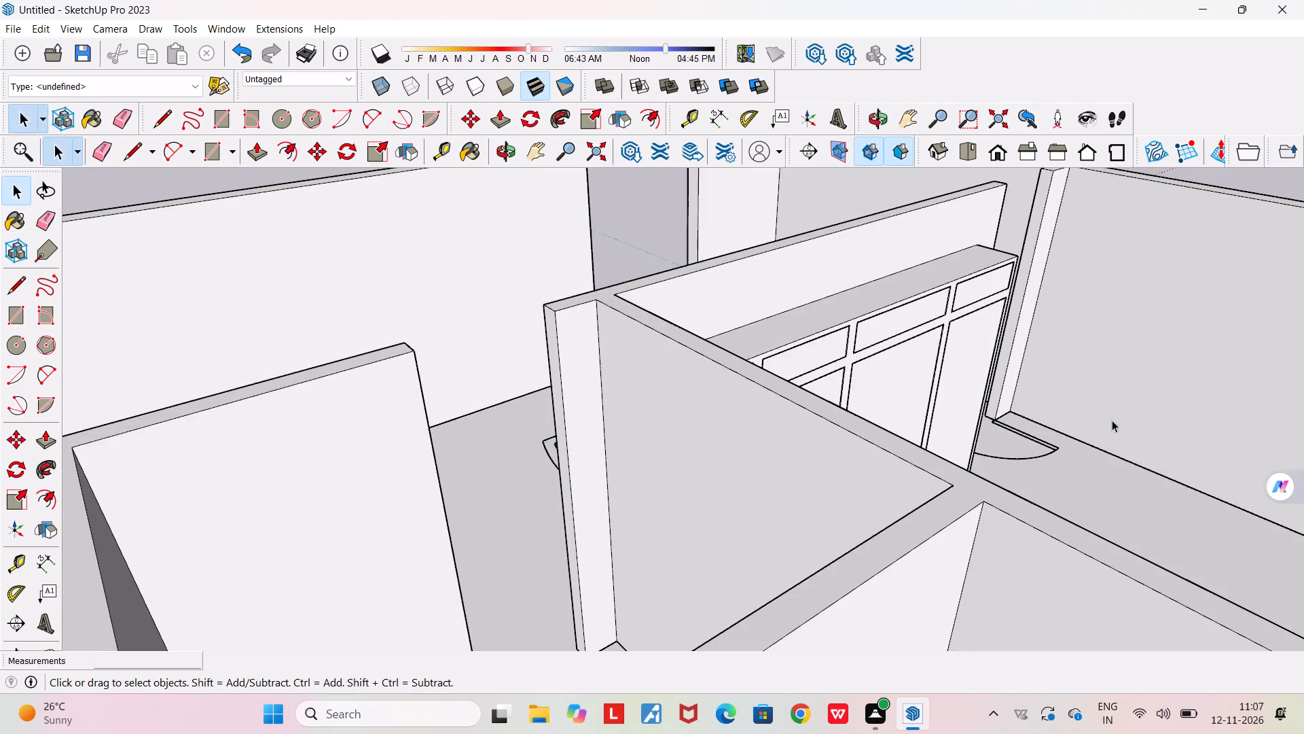
middle_drag(1116, 472, 719, 472)
scroll(719, 472, down, 5)
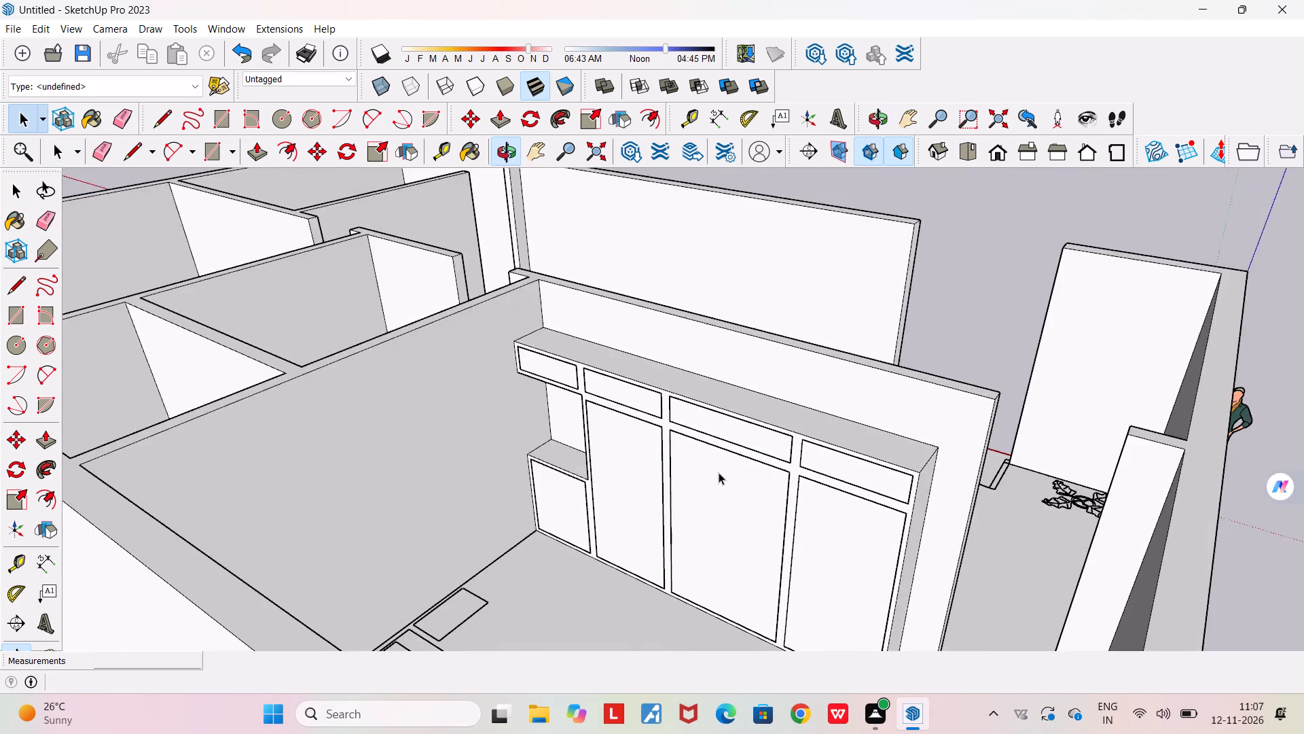
scroll(719, 472, down, 7)
middle_drag(943, 592, 1093, 575)
scroll(1093, 575, down, 8)
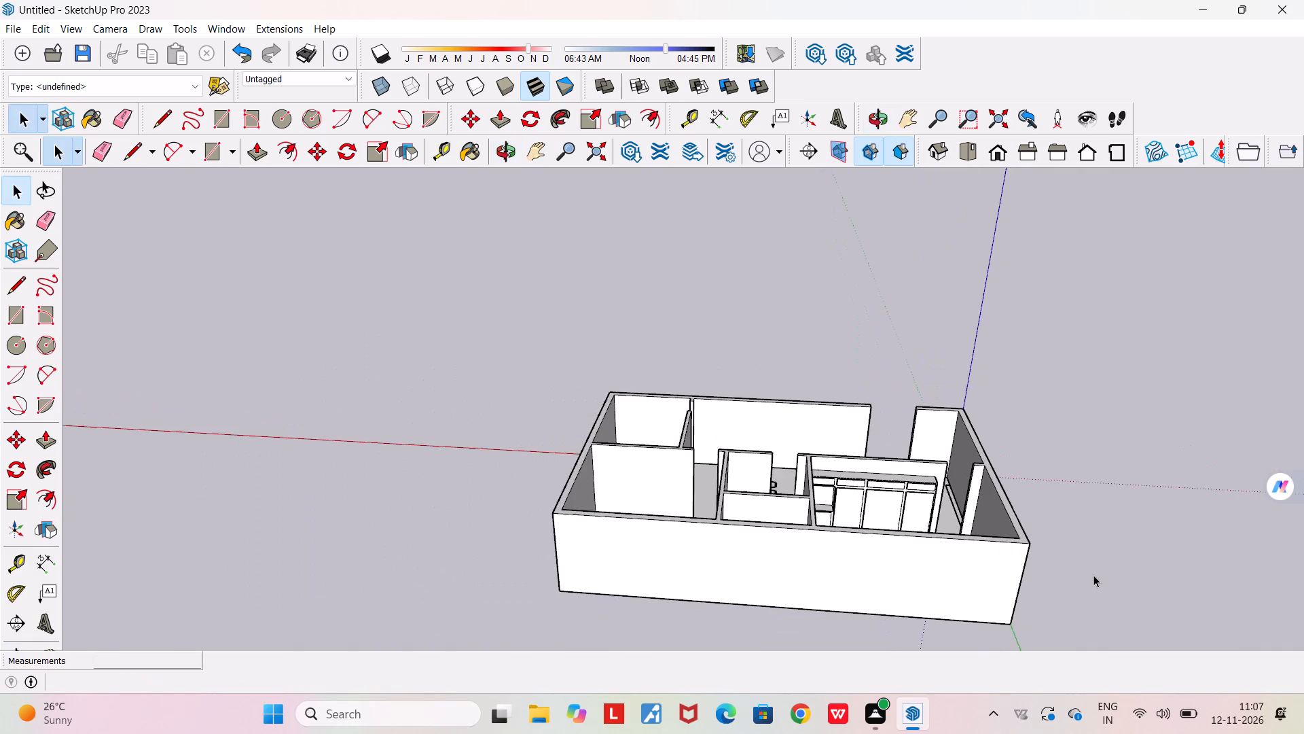
middle_drag(1164, 595, 1251, 600)
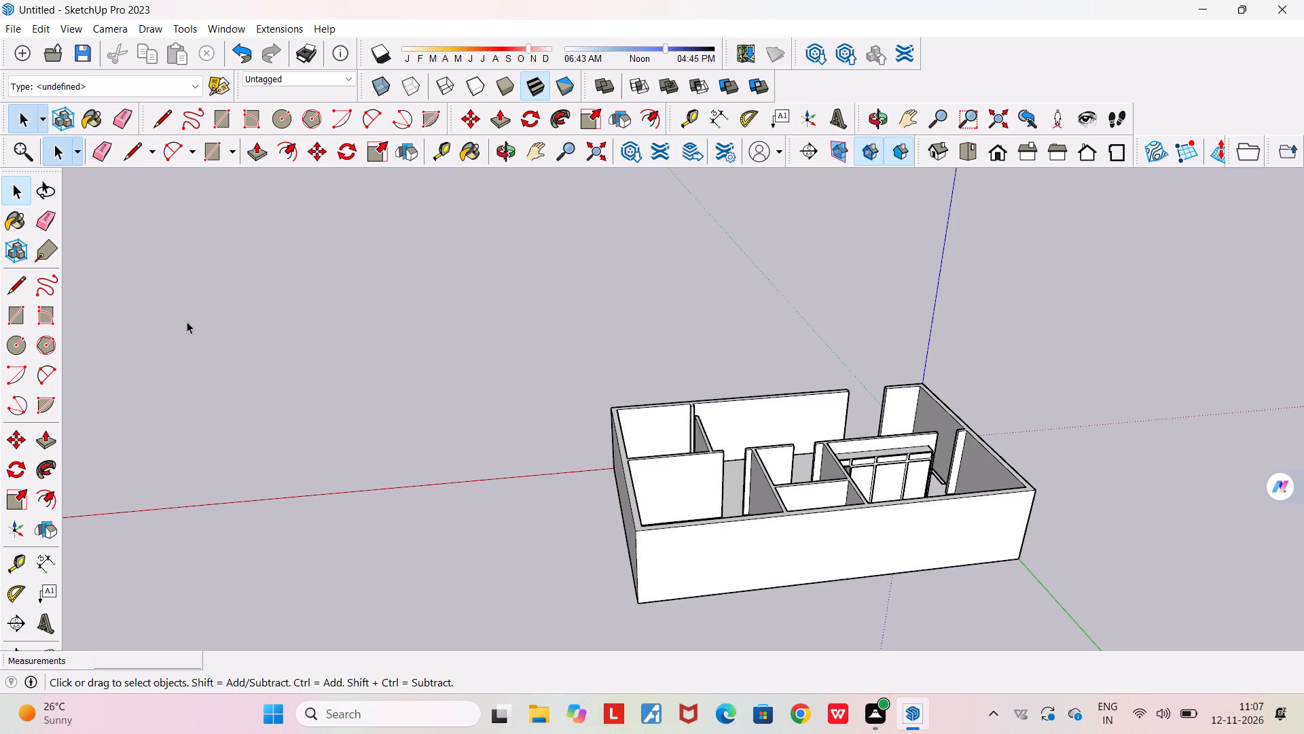
Draw a circle of about 0.32 m radius on the ground beside the house, near the red axis.
click(280, 121)
click(400, 542)
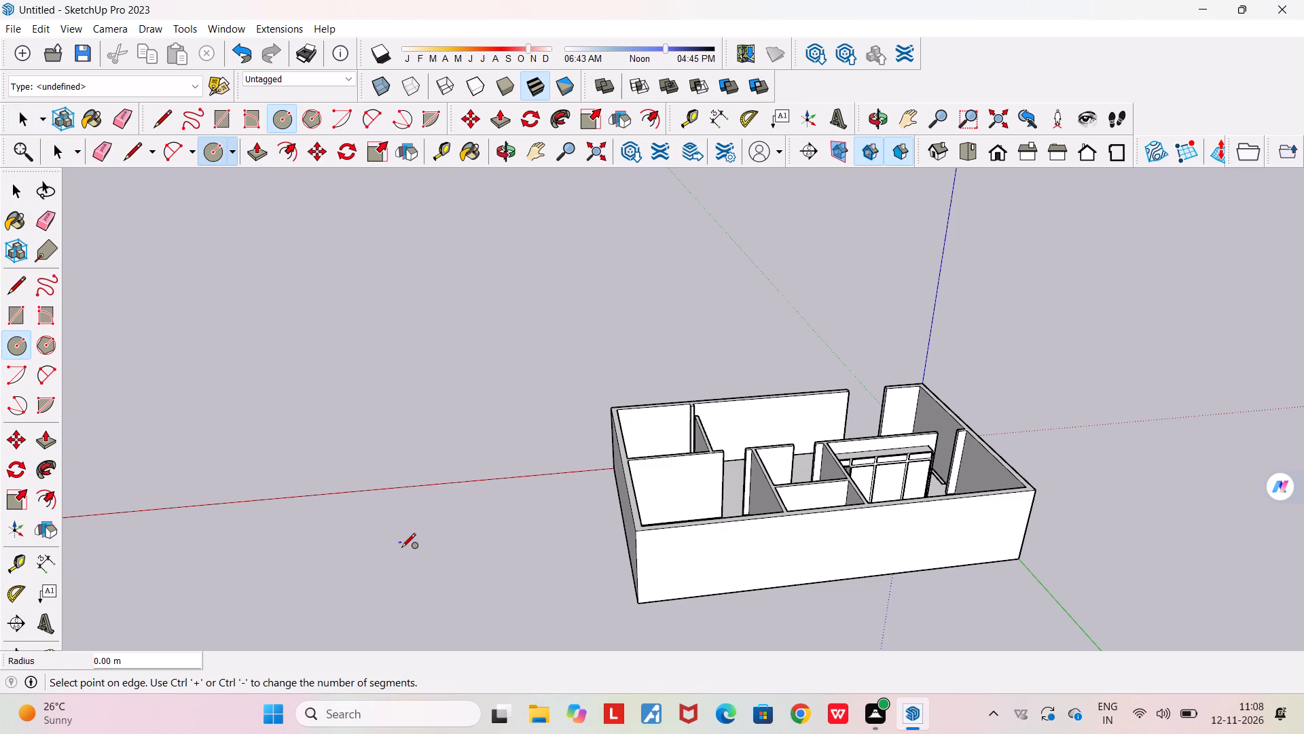
scroll(401, 550, up, 6)
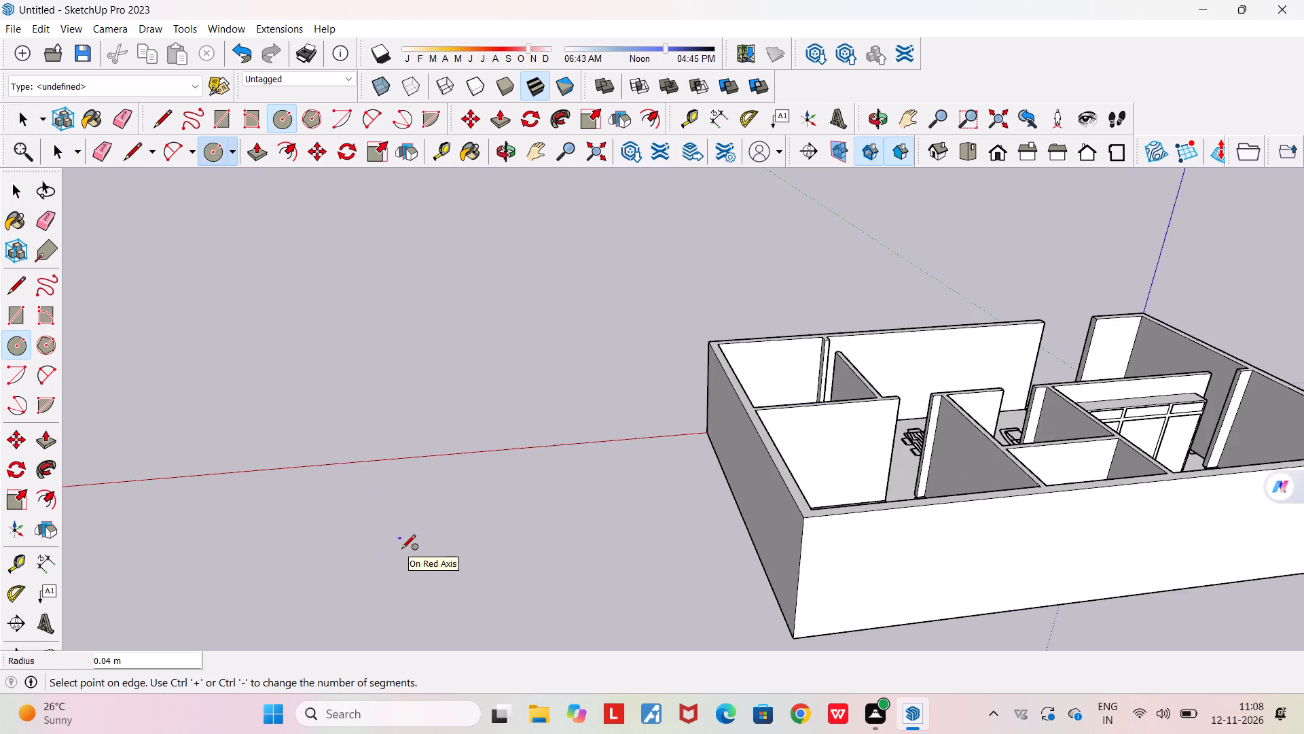
scroll(401, 550, up, 10)
click(401, 544)
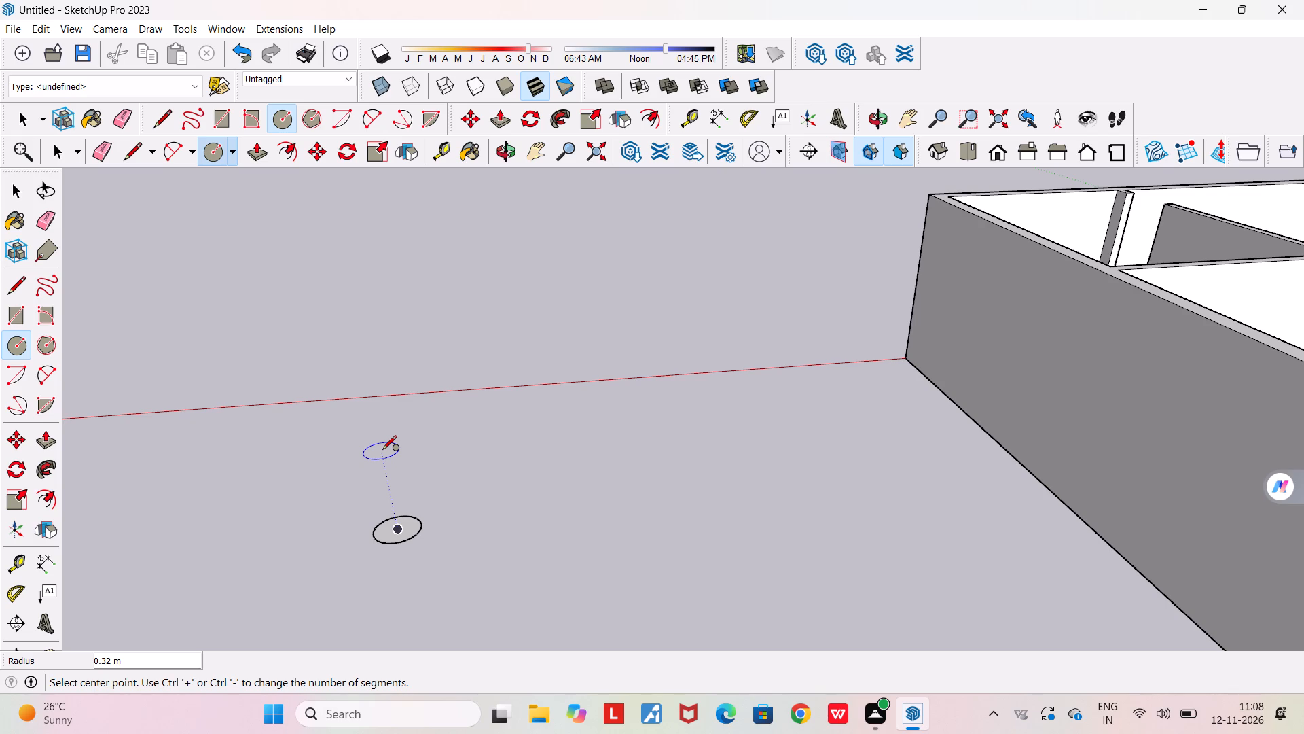
key(space)
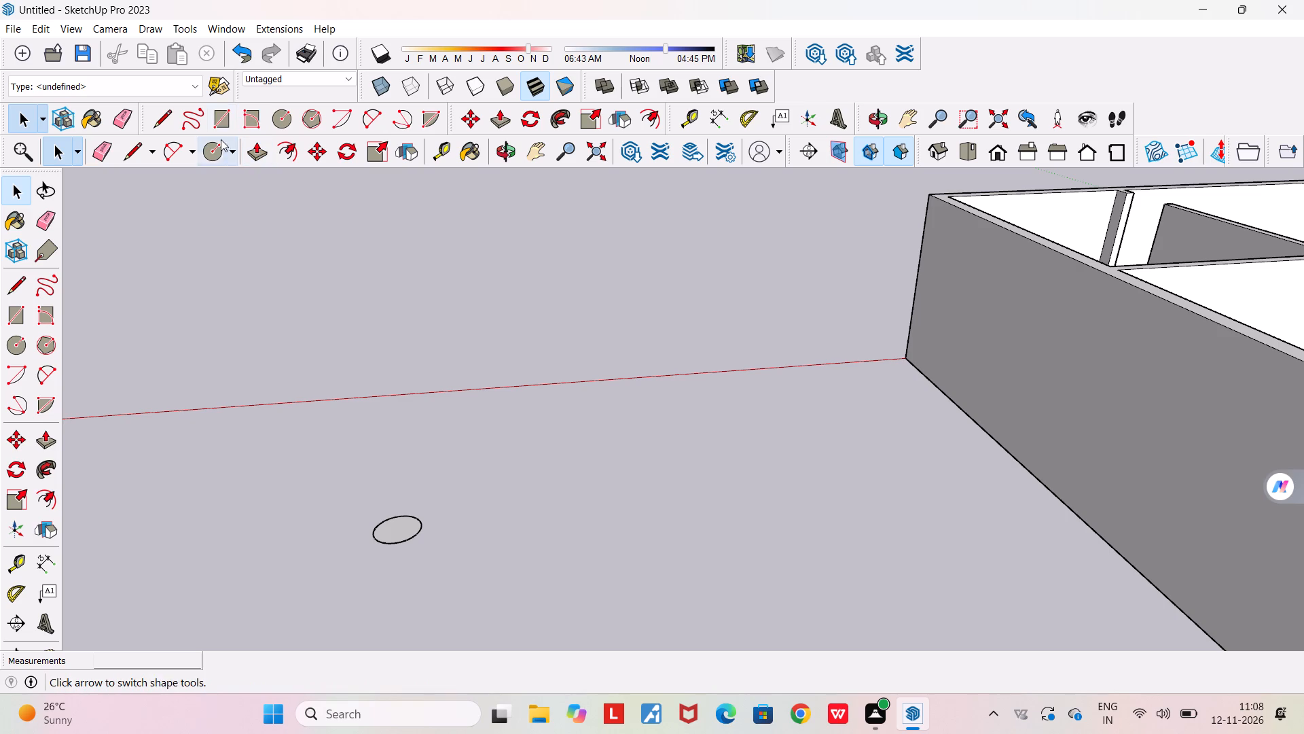
Push/Pull the circle upward about 0.23 m to form a solid disc.
click(261, 150)
scroll(393, 524, up, 5)
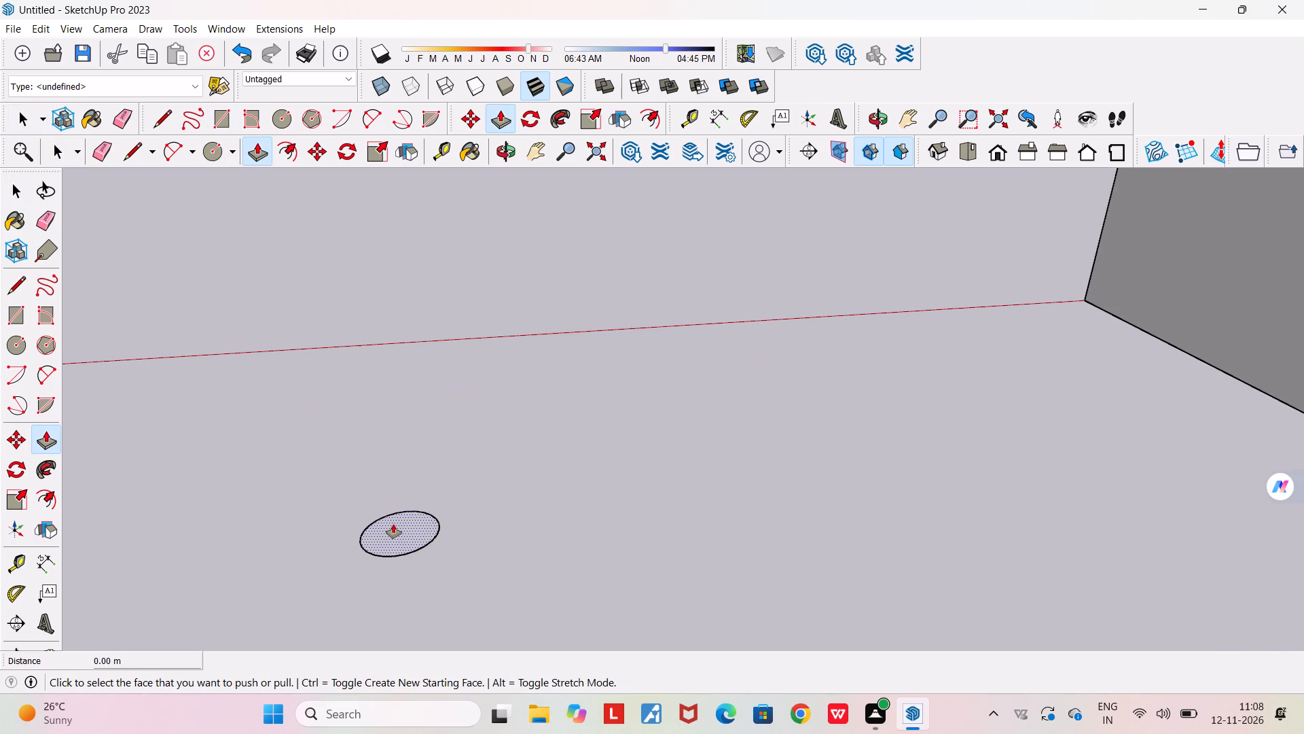
click(393, 524)
click(388, 502)
middle_drag(394, 512, 401, 563)
scroll(401, 563, down, 3)
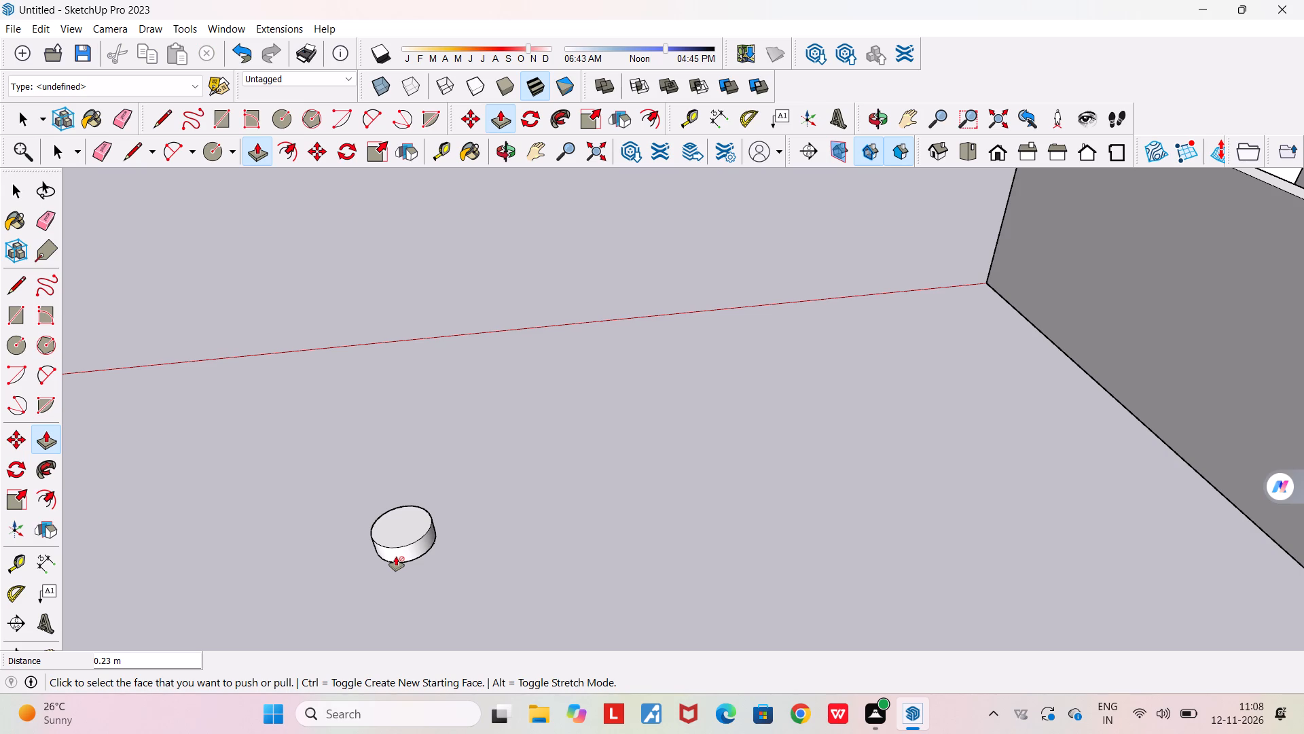
scroll(382, 536, up, 3)
key(space)
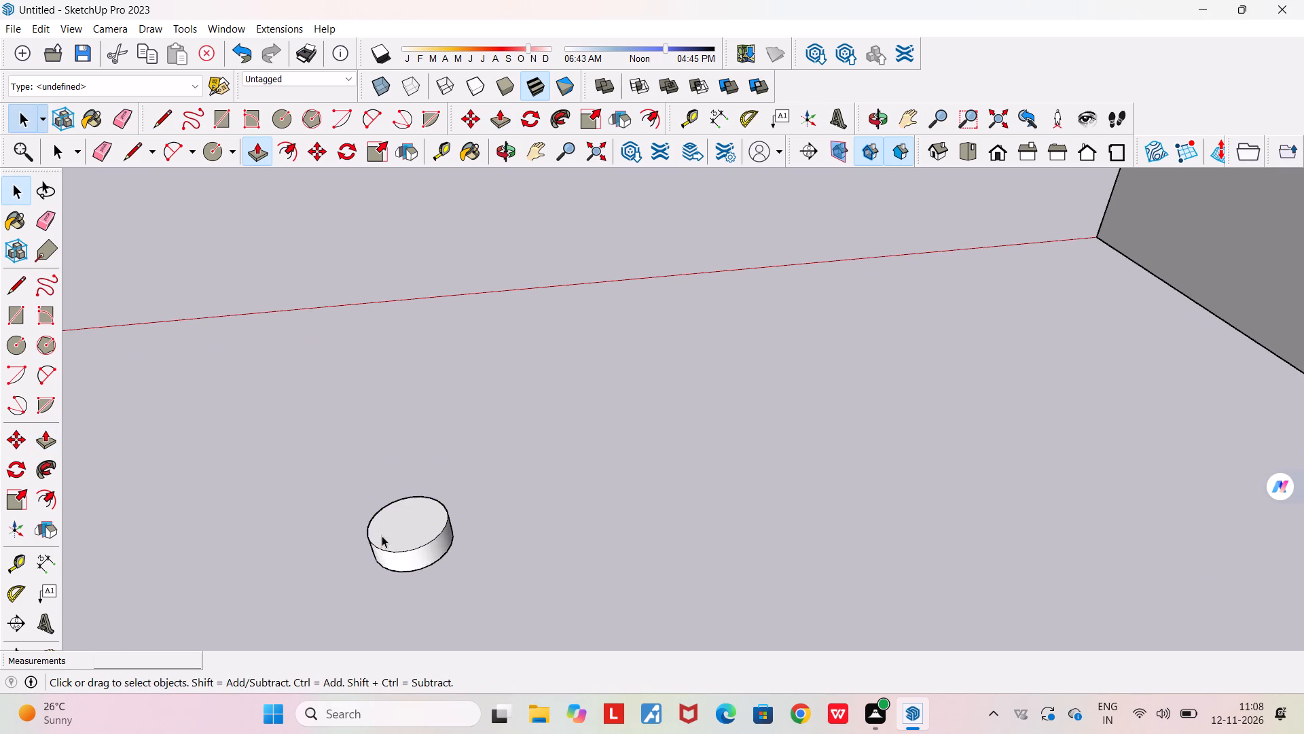
Draw a smaller concentric circle, roughly half the disc's radius, on the disc's top face.
click(224, 154)
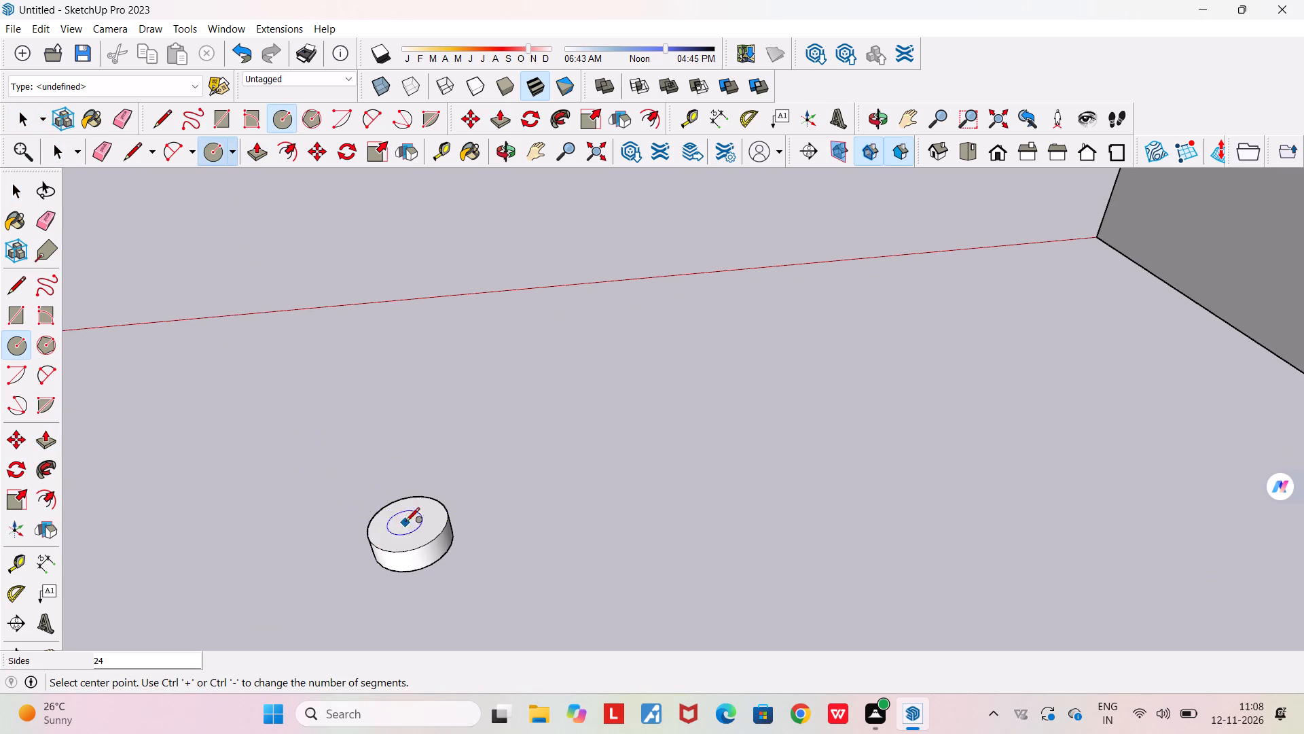
scroll(405, 523, up, 5)
click(407, 523)
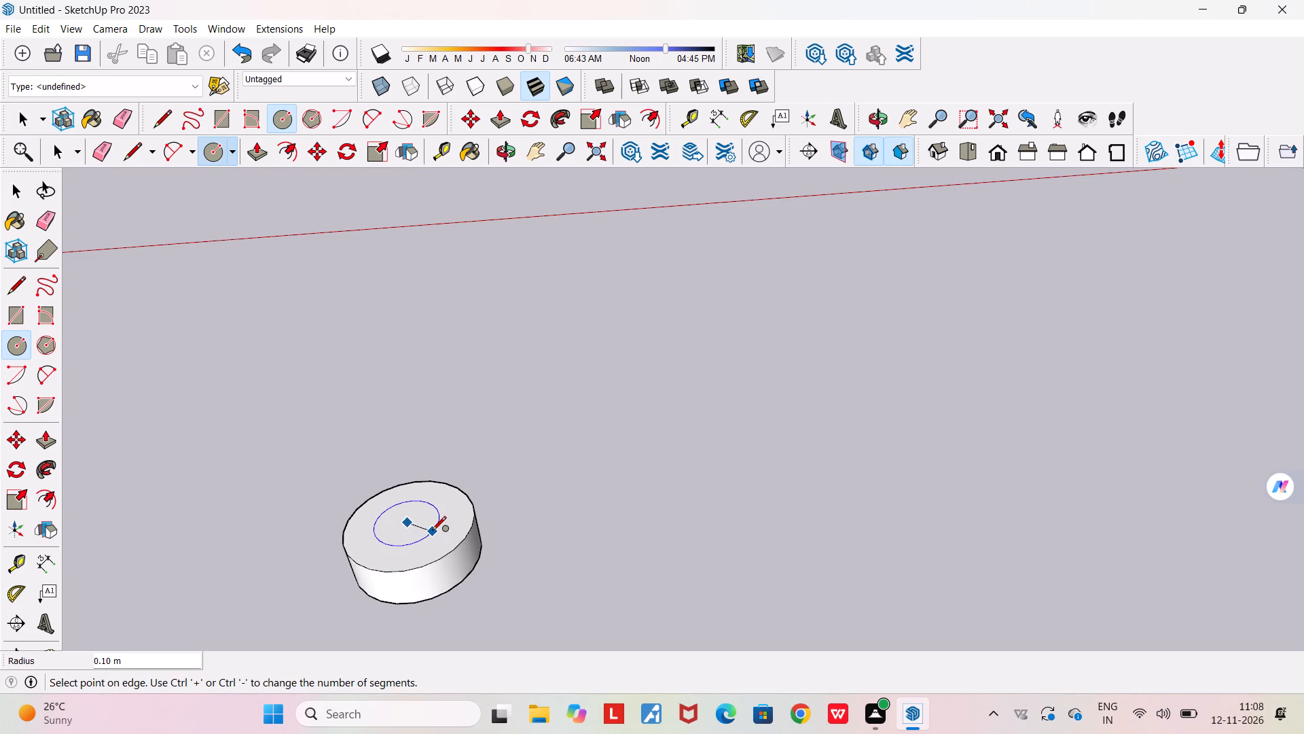
click(432, 531)
key(space)
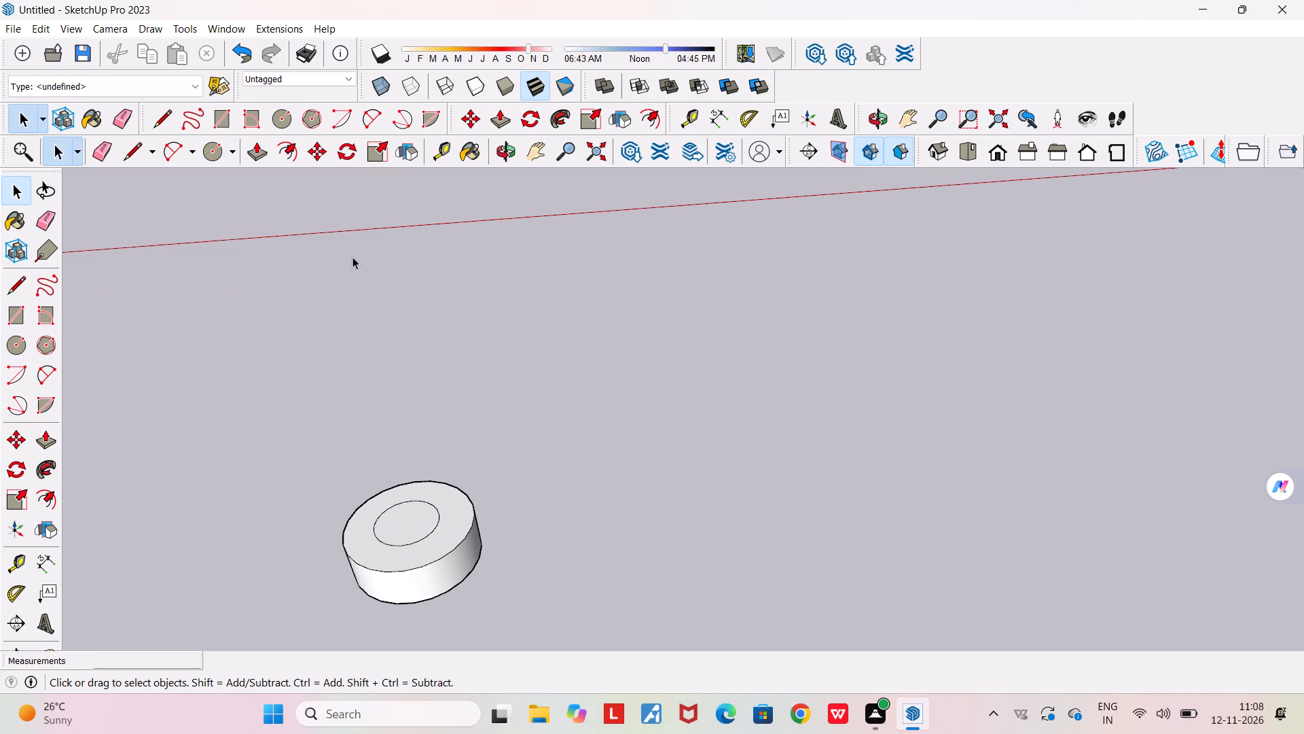
click(285, 123)
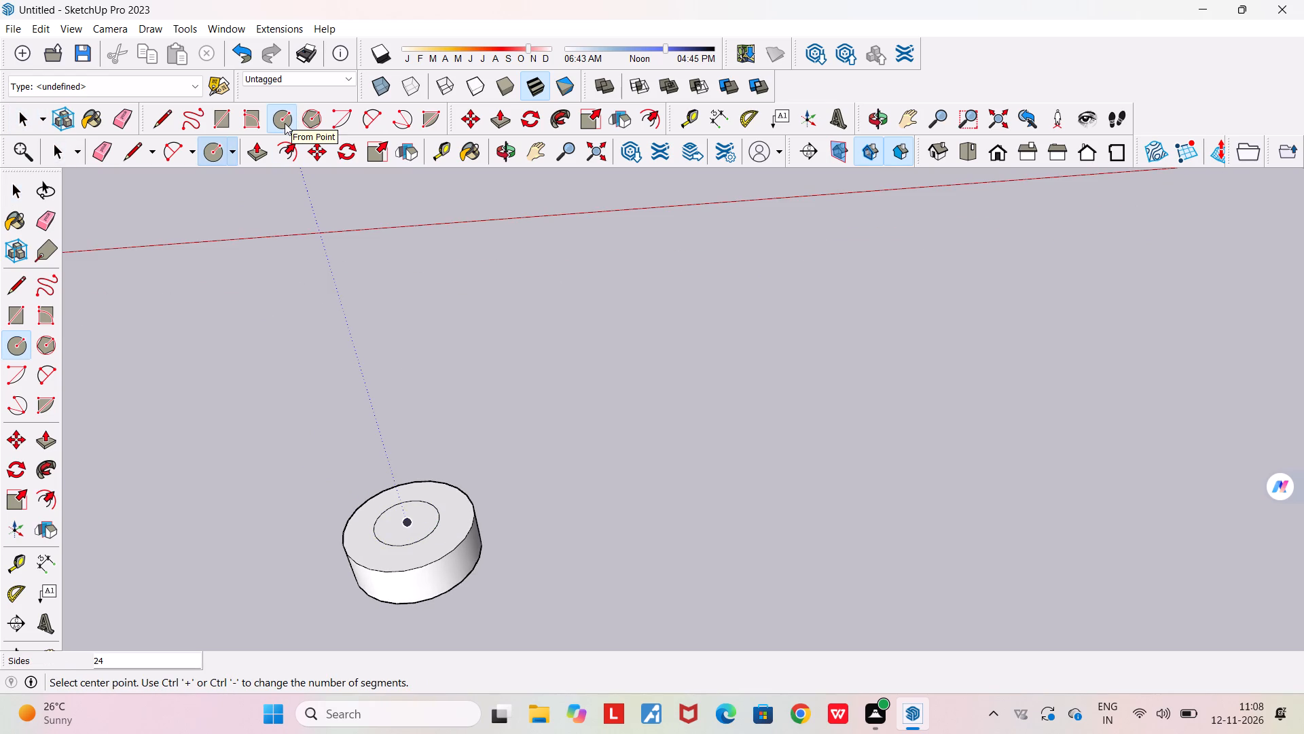
key(space)
Push/Pull the inner circle upward about 0.24 m to form a narrower cylinder on the disc.
click(257, 150)
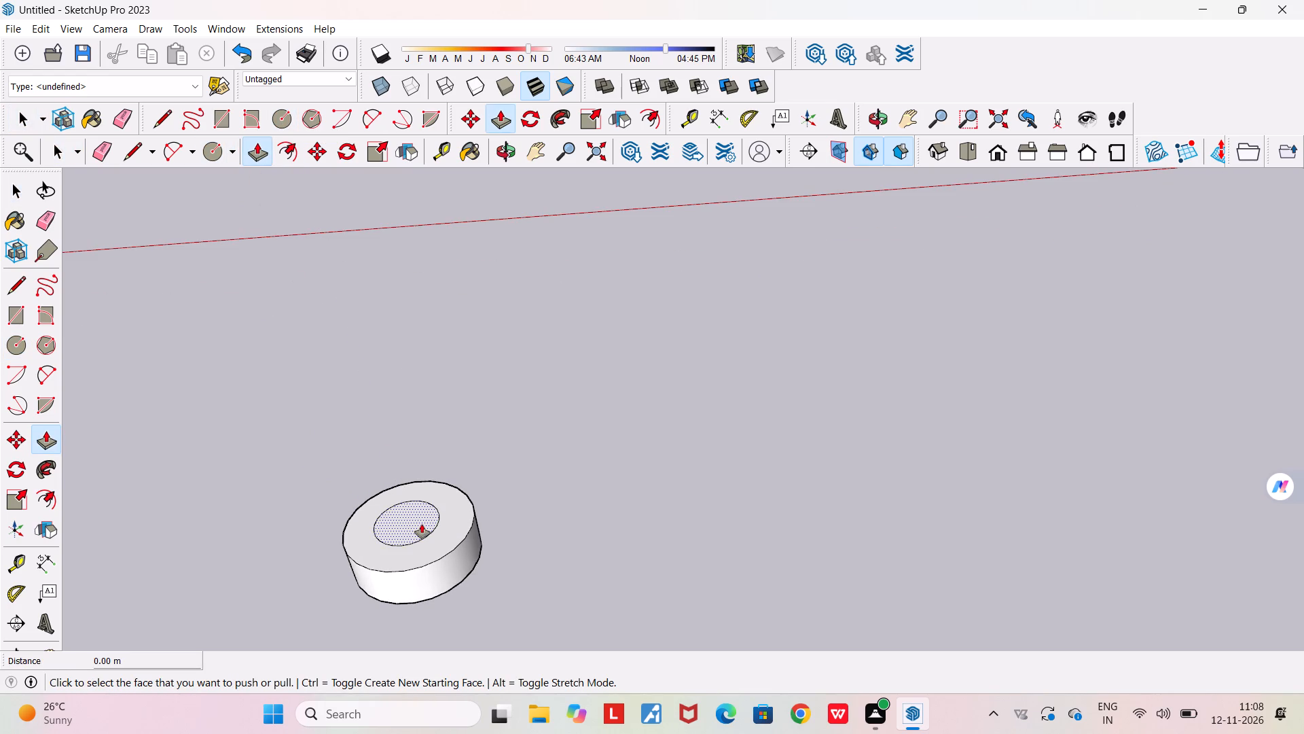
scroll(422, 524, up, 2)
click(422, 524)
click(393, 485)
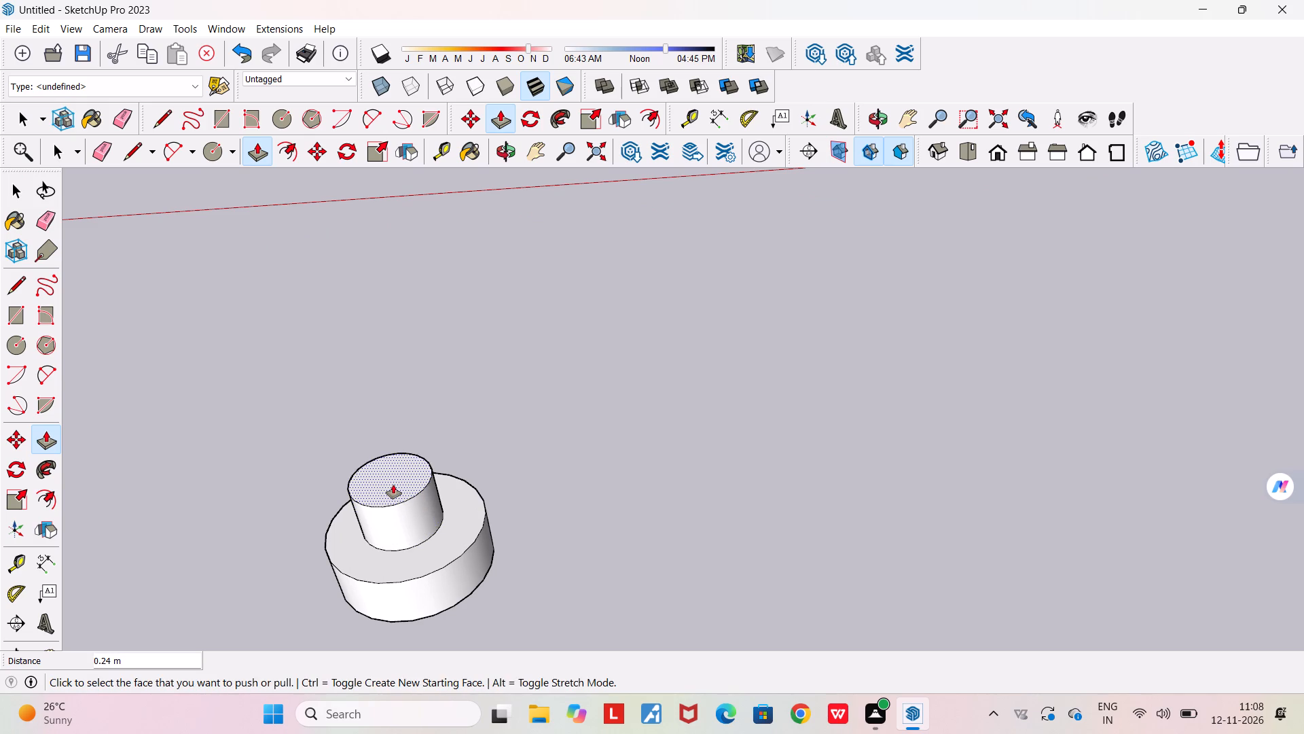
middle_drag(443, 462, 455, 528)
scroll(455, 528, down, 8)
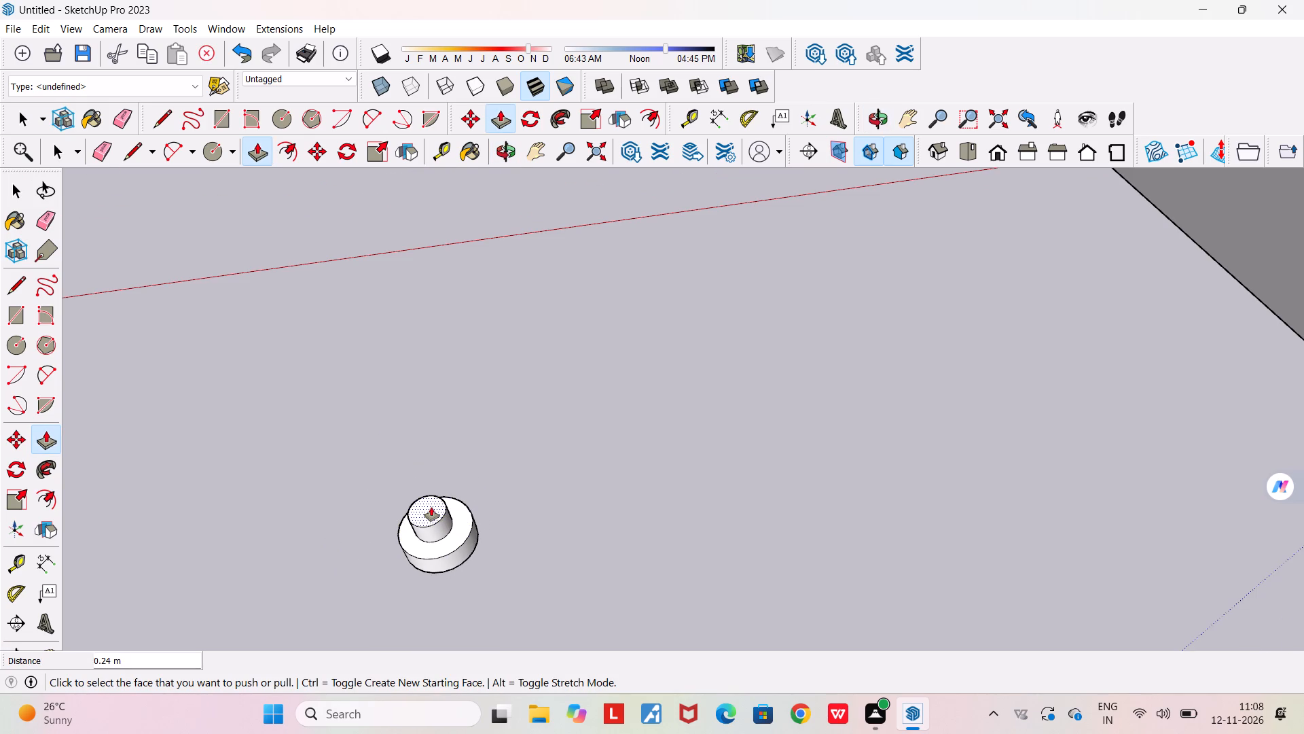
scroll(440, 555, up, 1)
key(space)
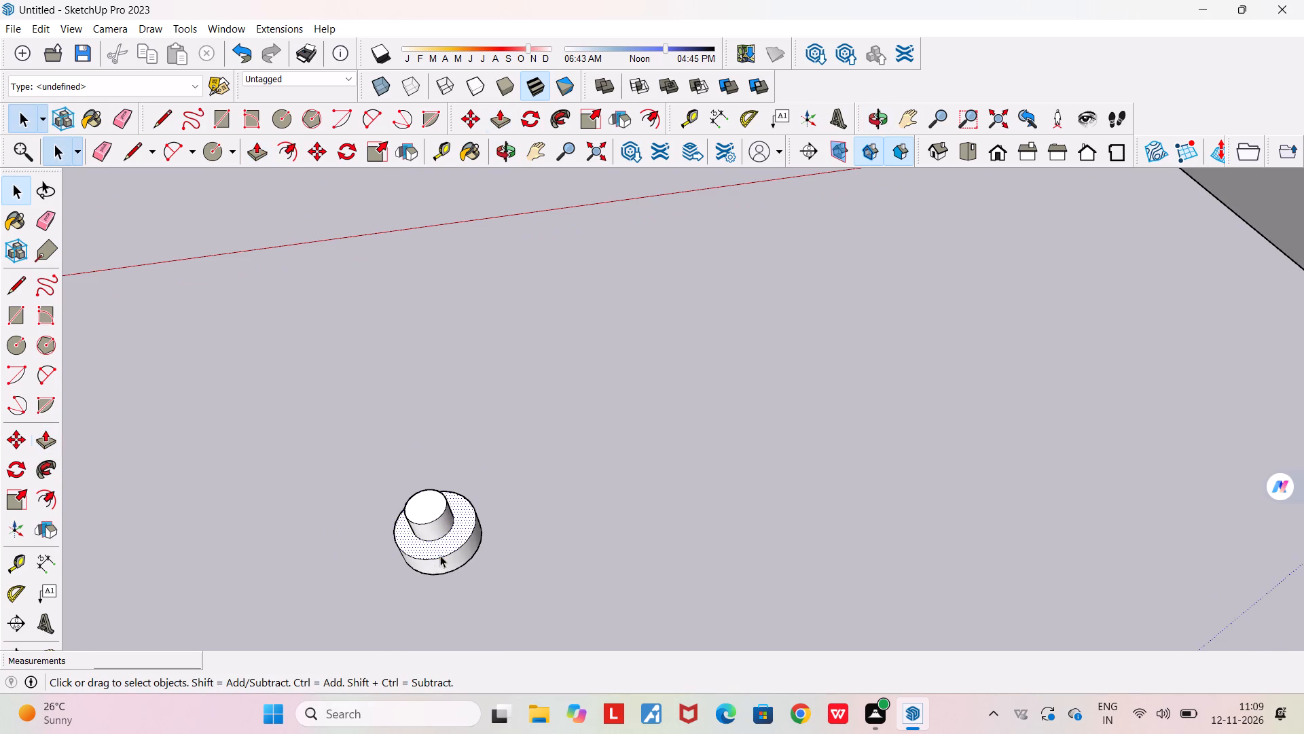
Select the whole stepped cylinder and make it a component.
drag(249, 410, 678, 667)
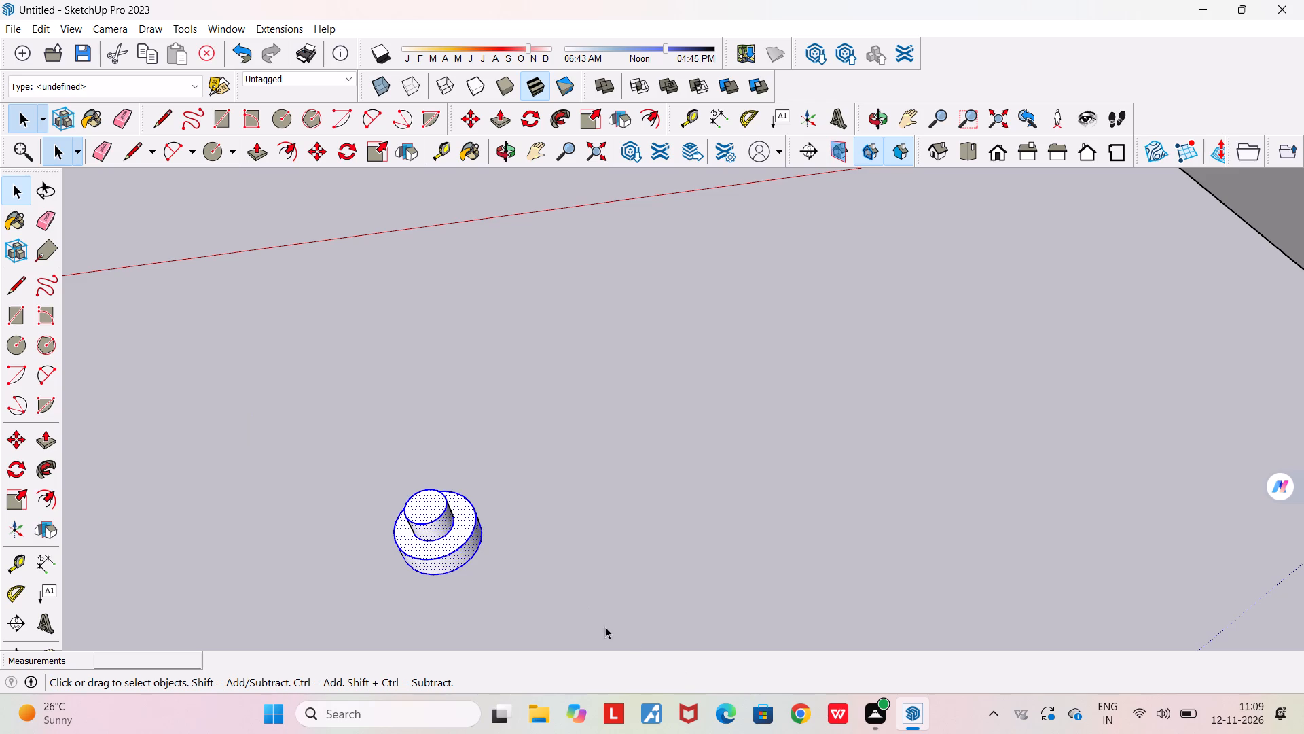
right_click(452, 557)
click(539, 371)
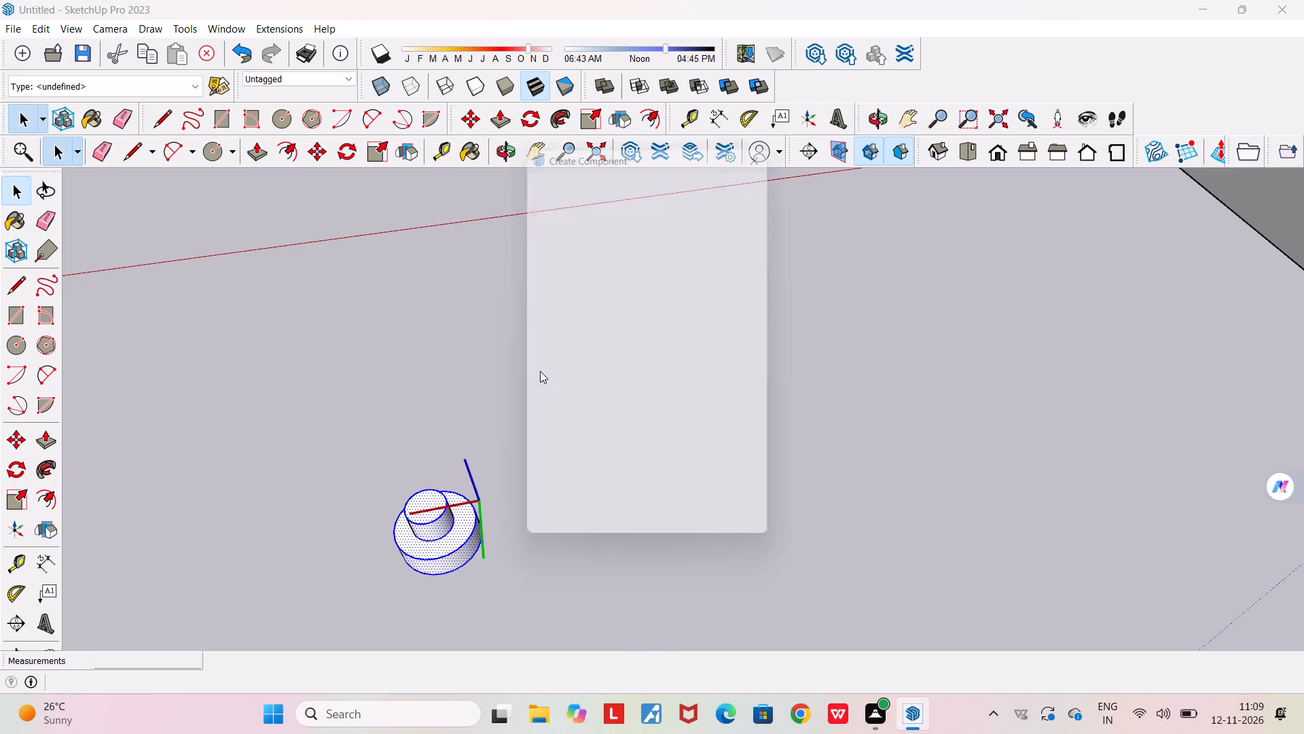
click(687, 542)
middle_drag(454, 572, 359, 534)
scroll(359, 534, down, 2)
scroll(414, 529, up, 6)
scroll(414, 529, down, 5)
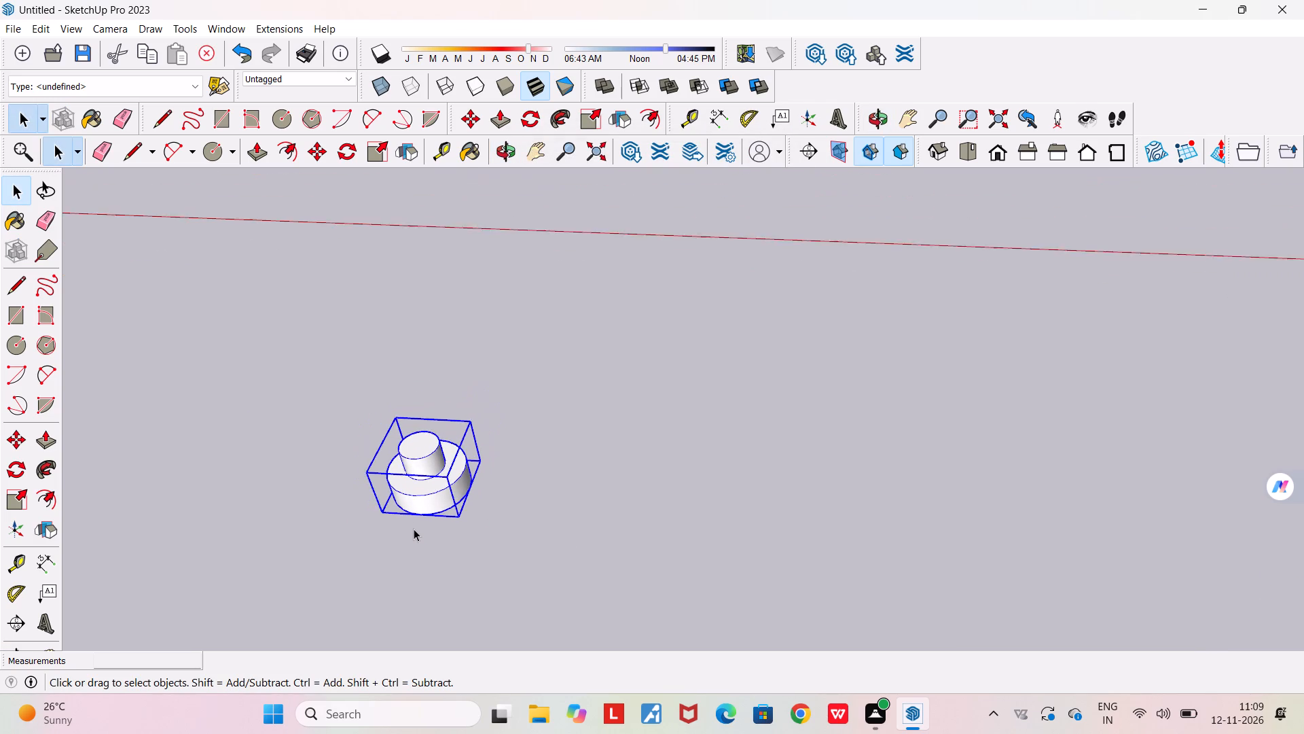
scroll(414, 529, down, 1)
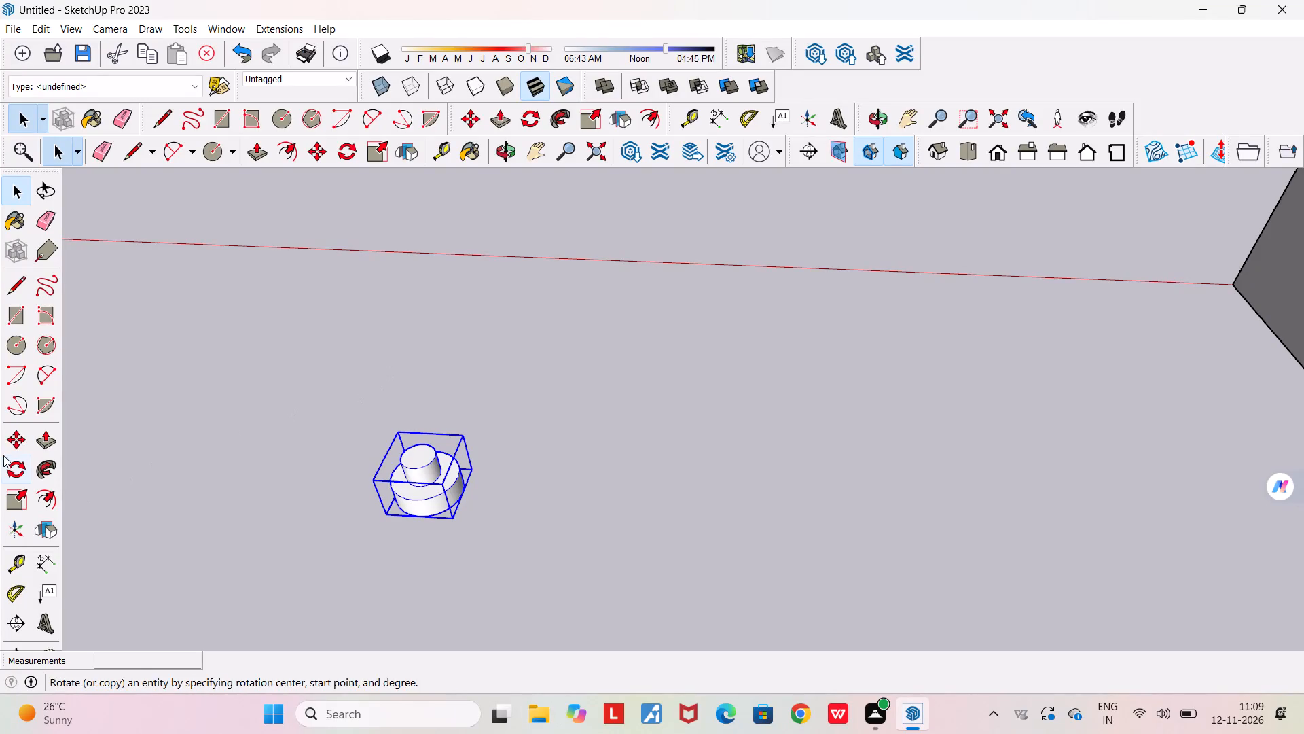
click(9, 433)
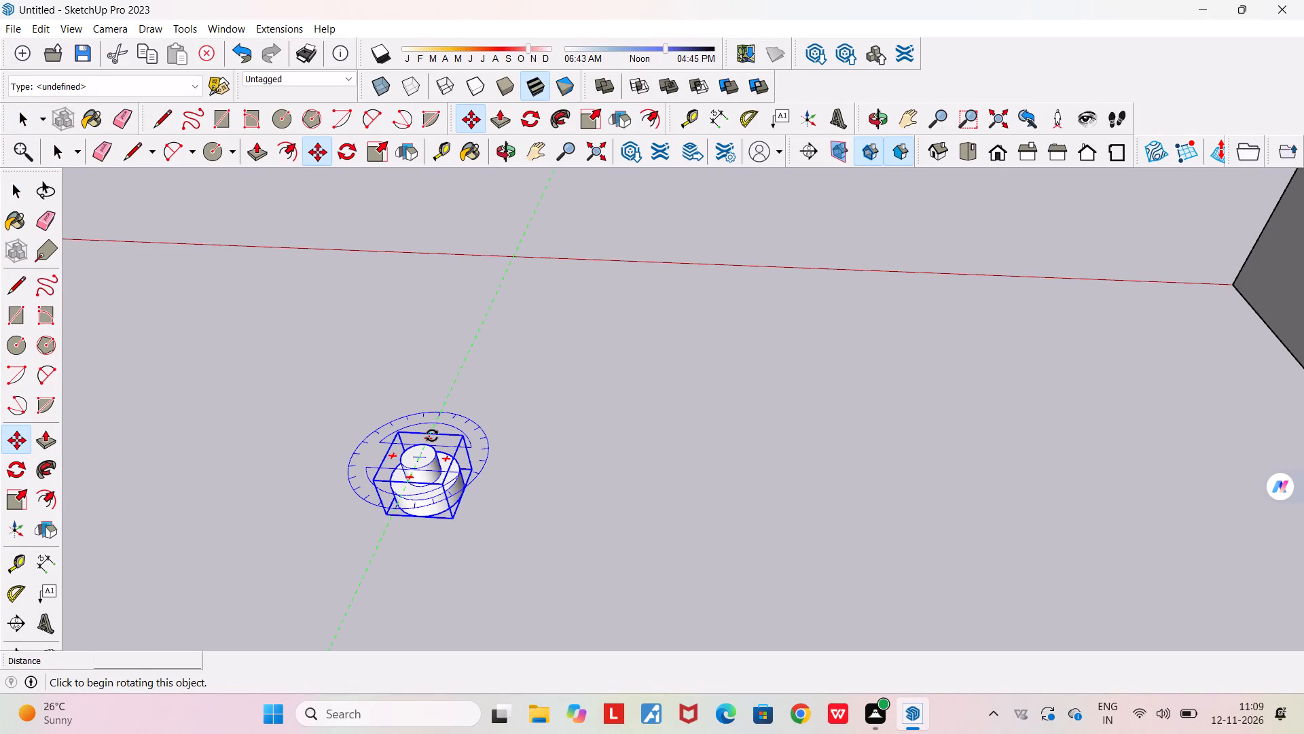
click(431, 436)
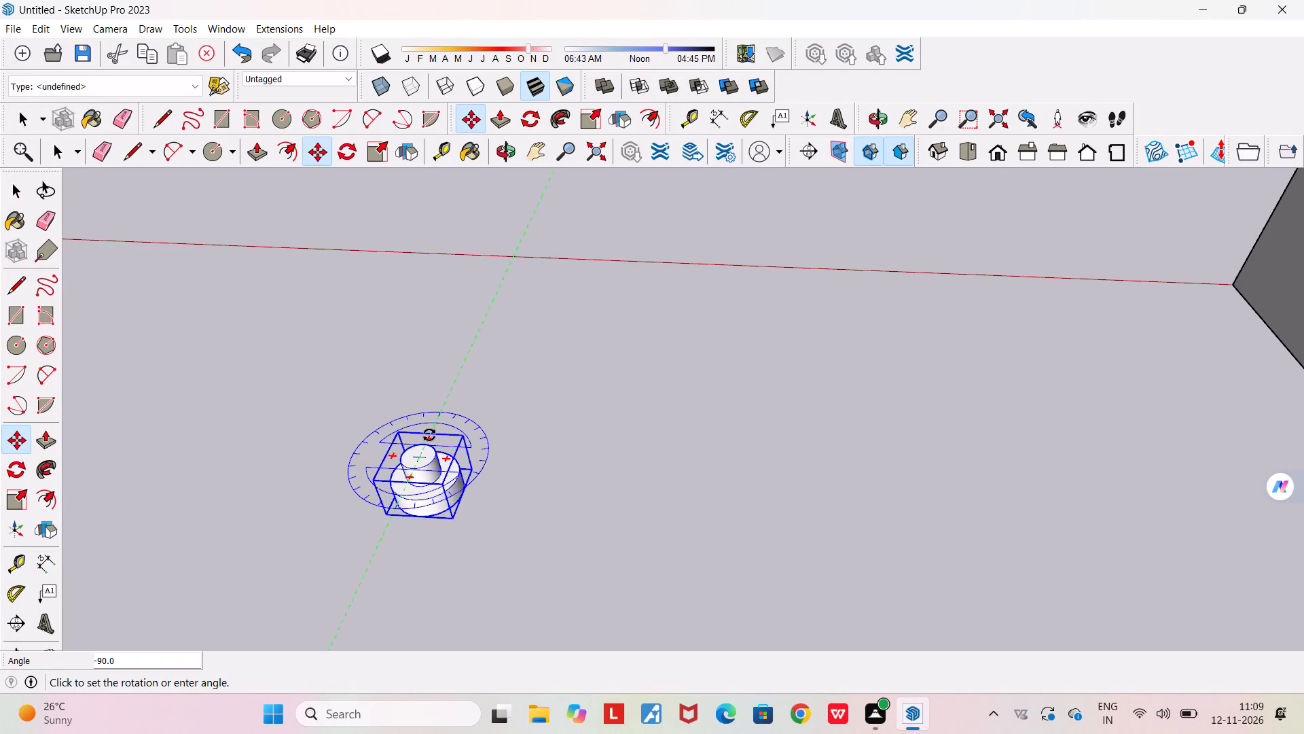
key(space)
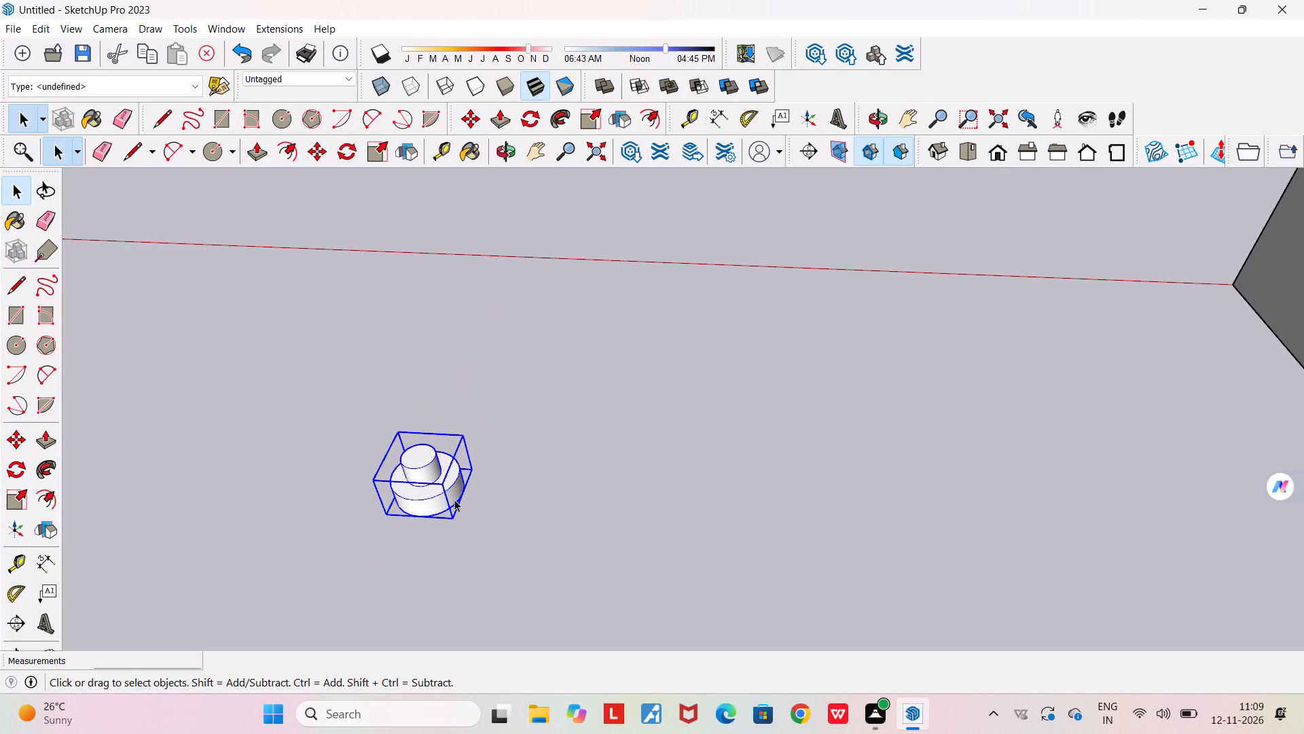
Rotate the stepped-cylinder component about the red axis so it lies on its side, then deselect it.
click(24, 438)
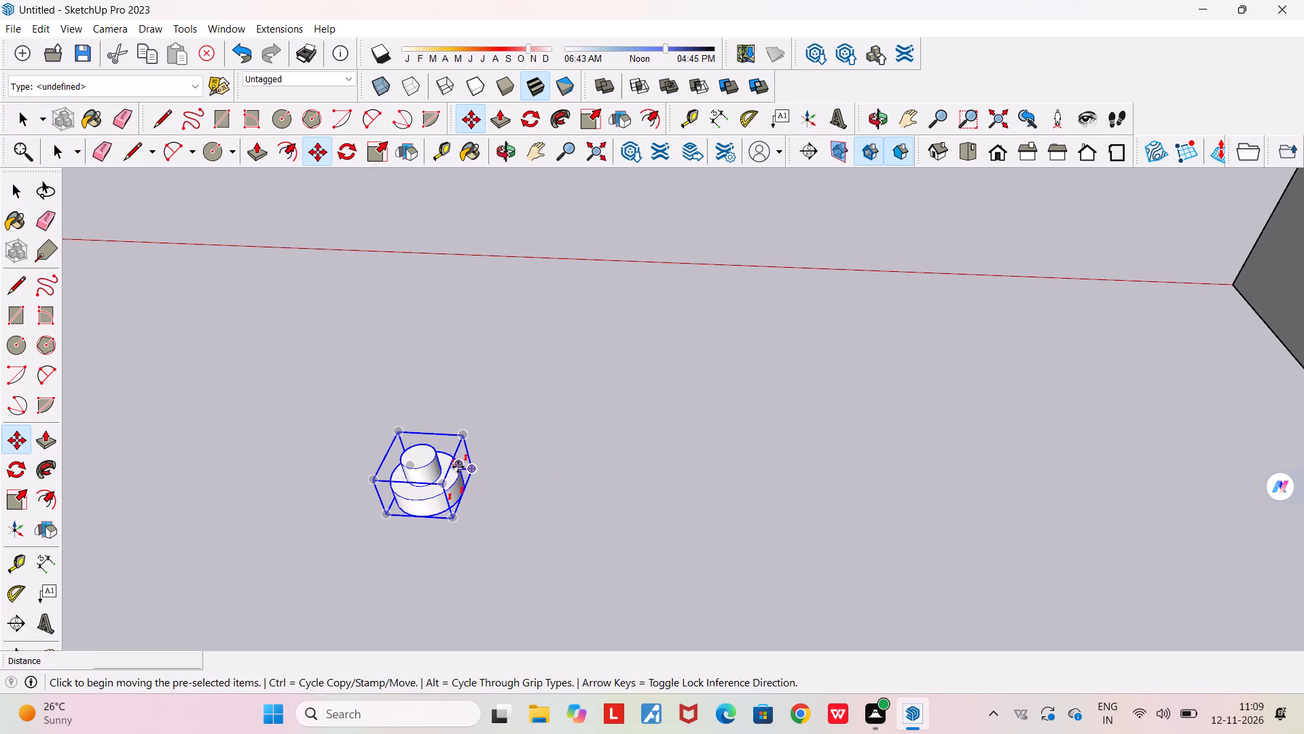
click(454, 465)
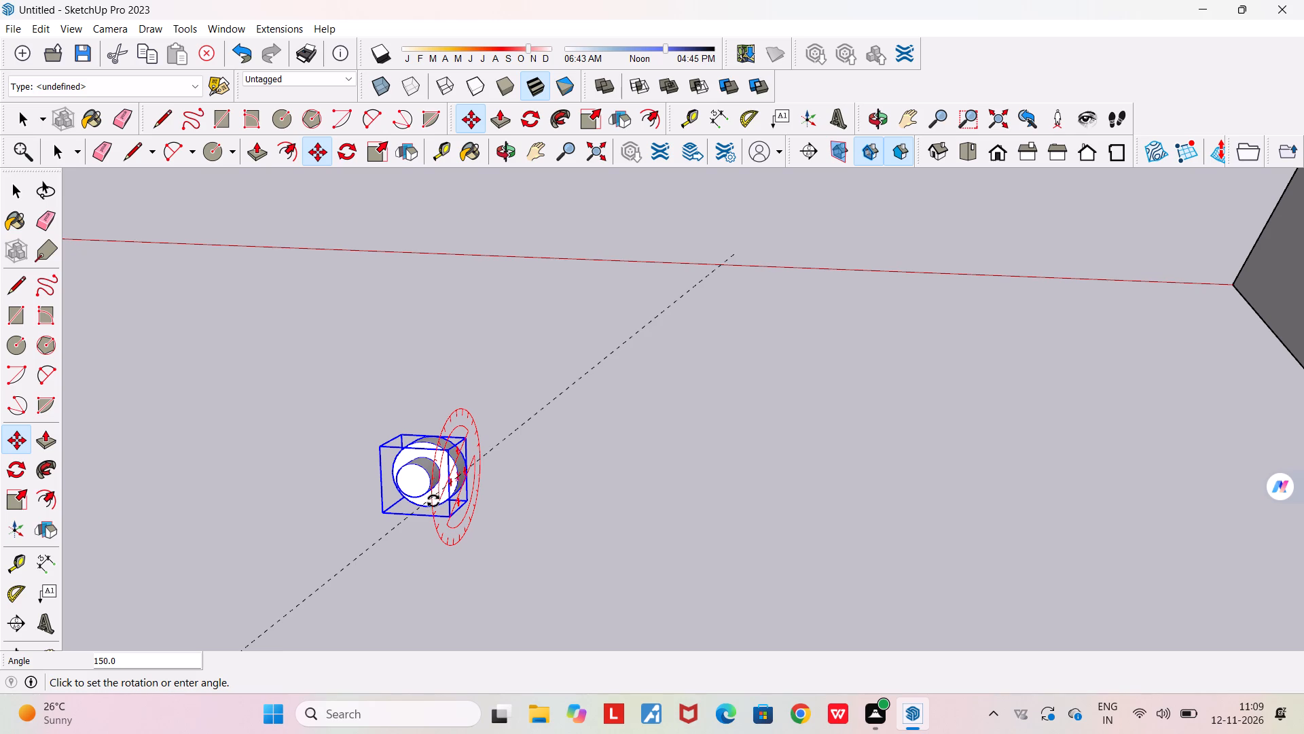
middle_drag(381, 540, 166, 582)
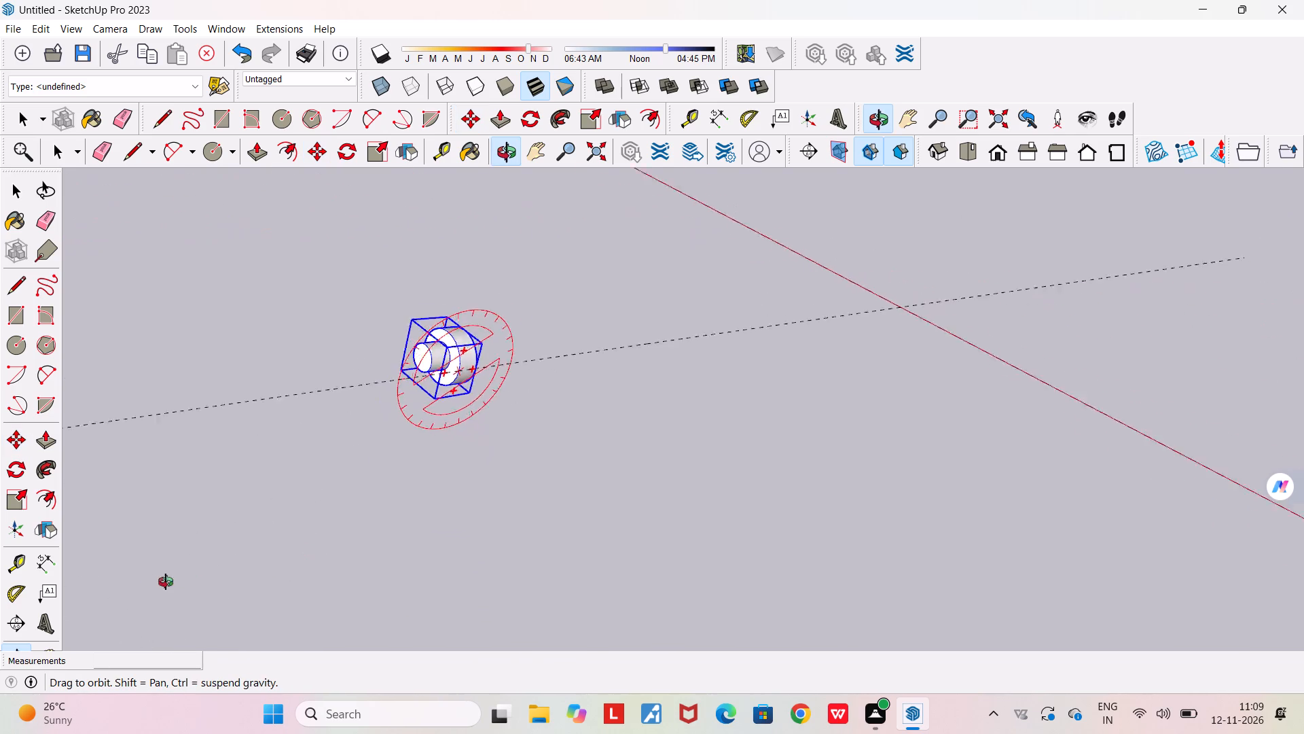
middle_drag(166, 582, 123, 582)
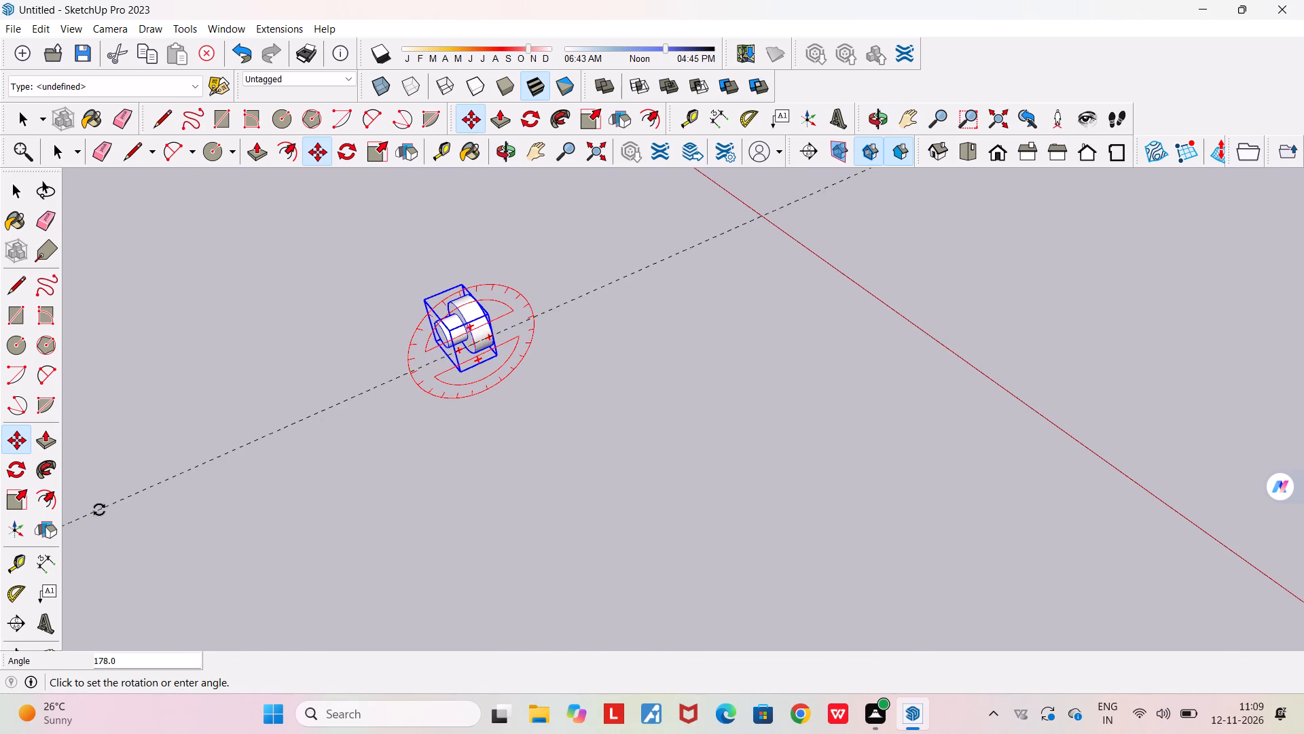
click(99, 516)
middle_drag(566, 506, 894, 438)
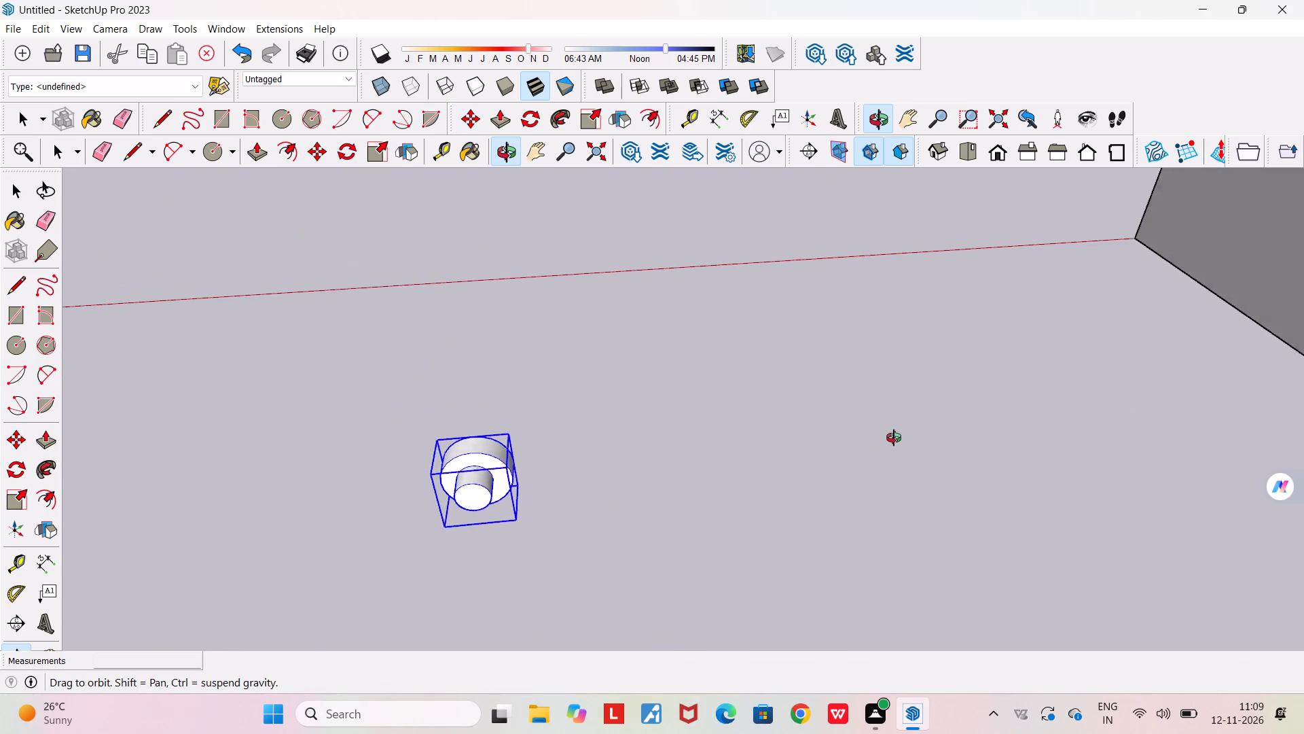
middle_drag(894, 438, 897, 432)
scroll(897, 432, down, 5)
key(space)
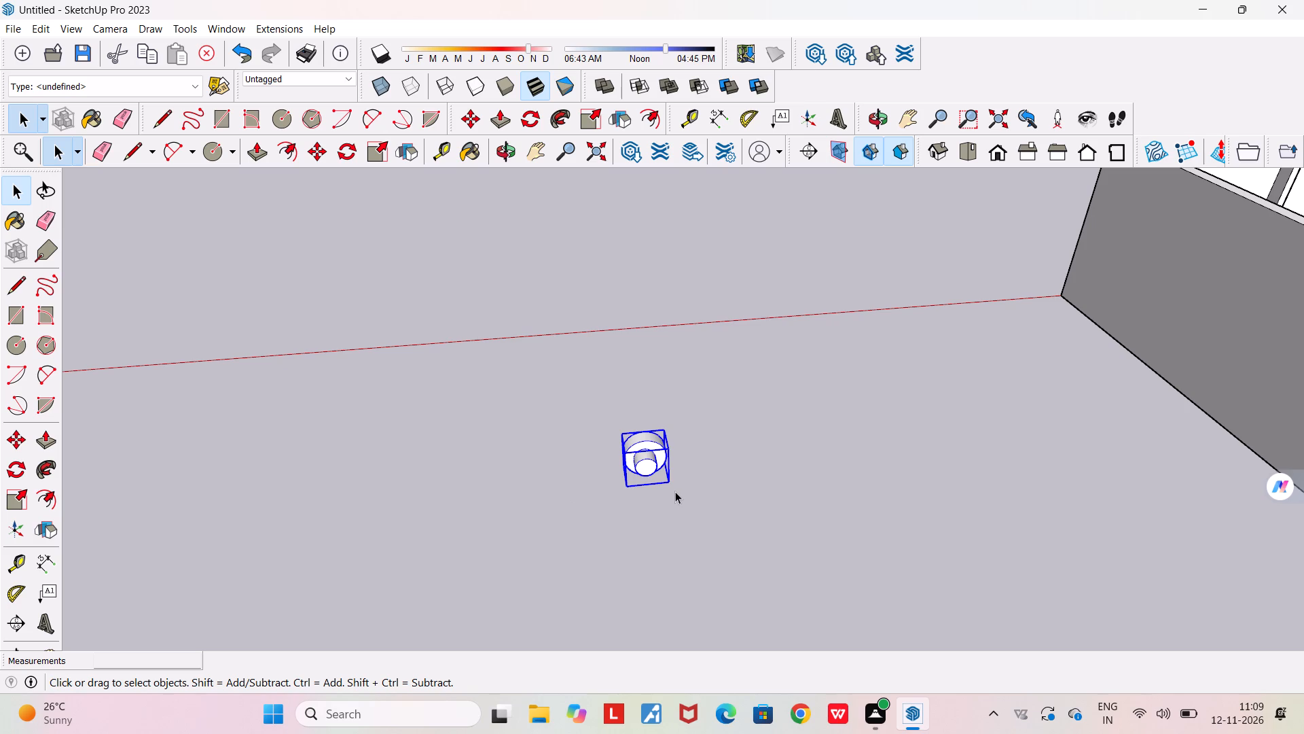
key(space)
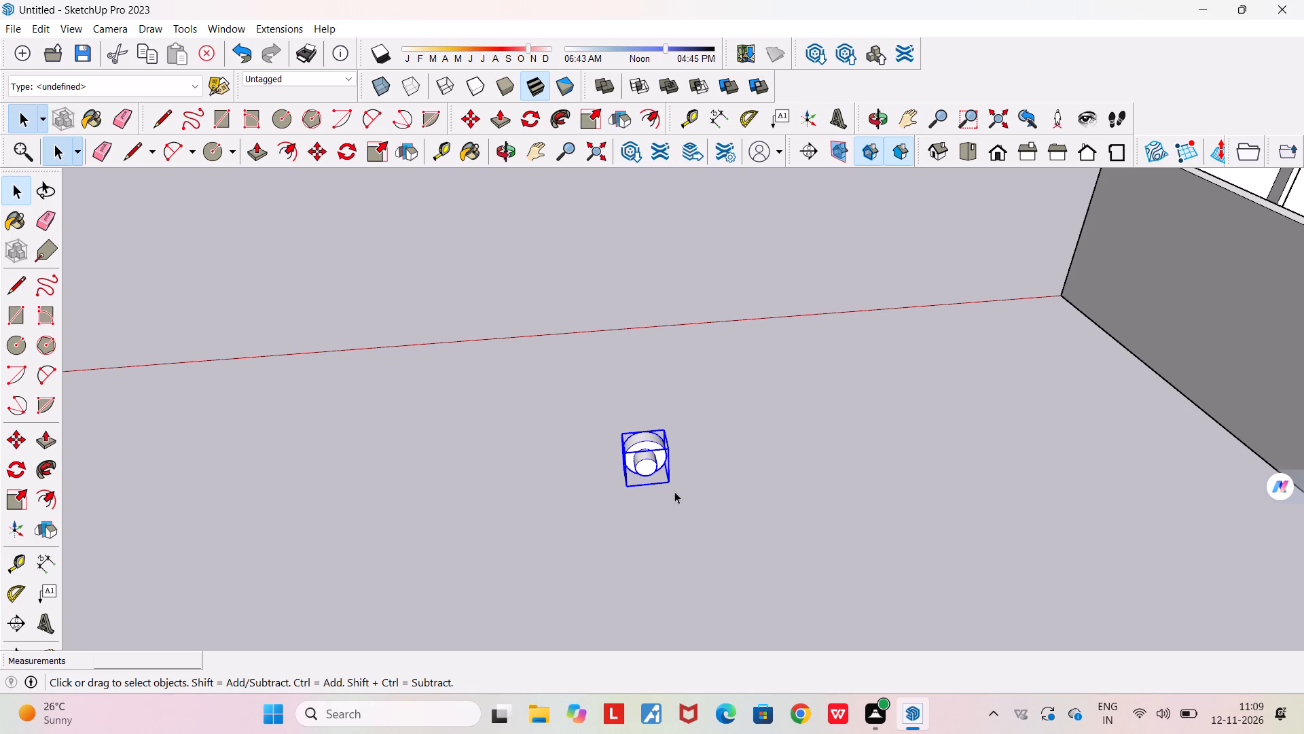
key(Escape)
click(681, 504)
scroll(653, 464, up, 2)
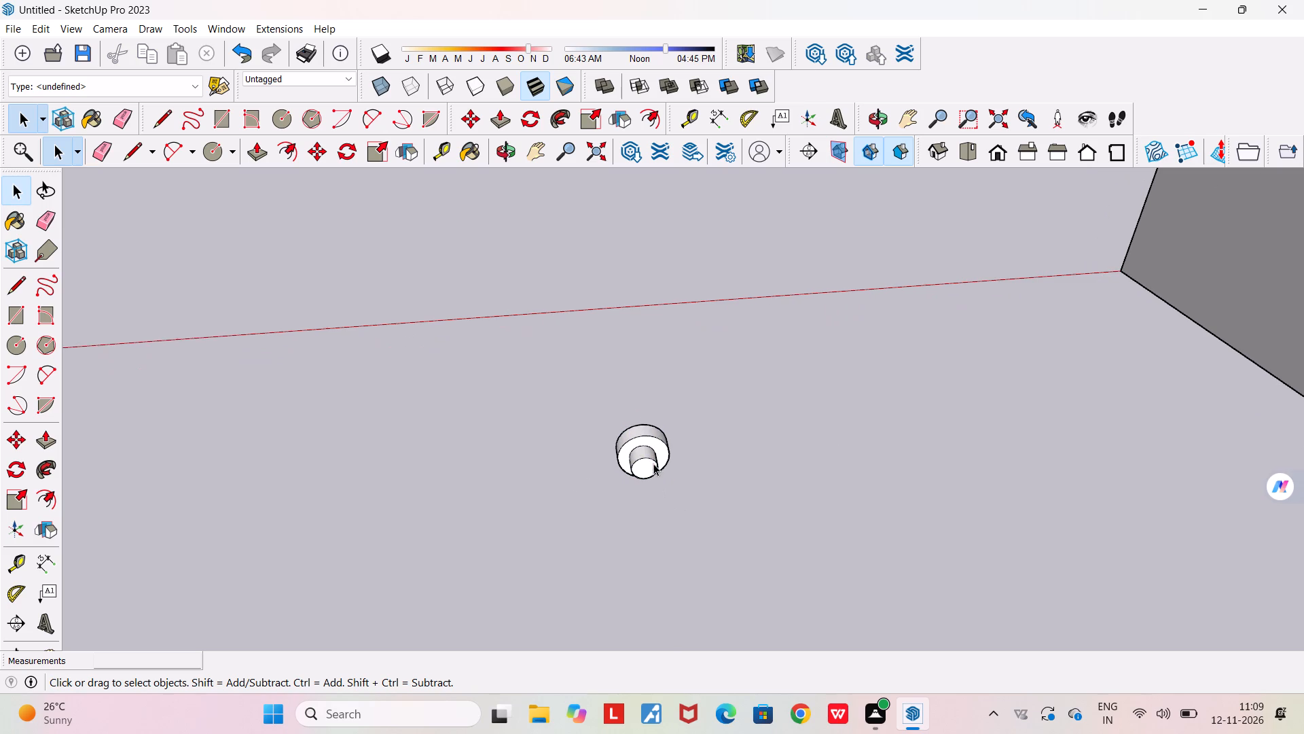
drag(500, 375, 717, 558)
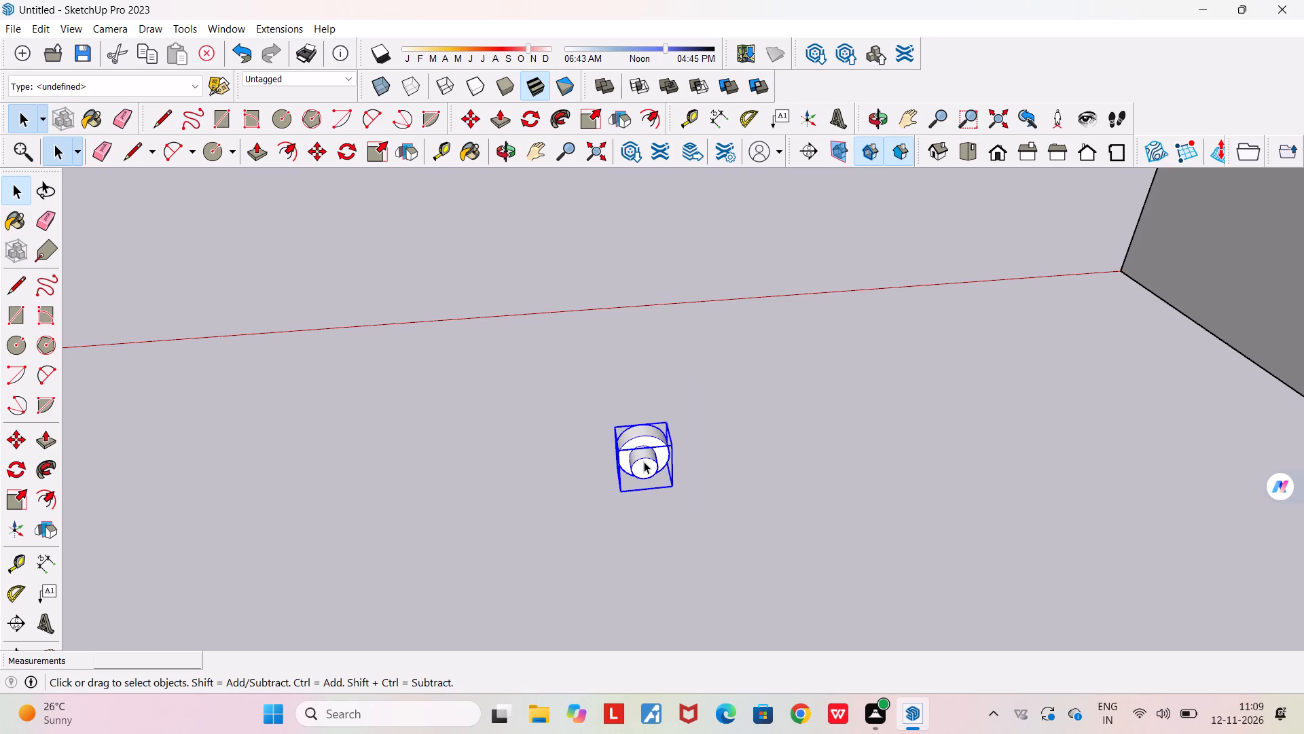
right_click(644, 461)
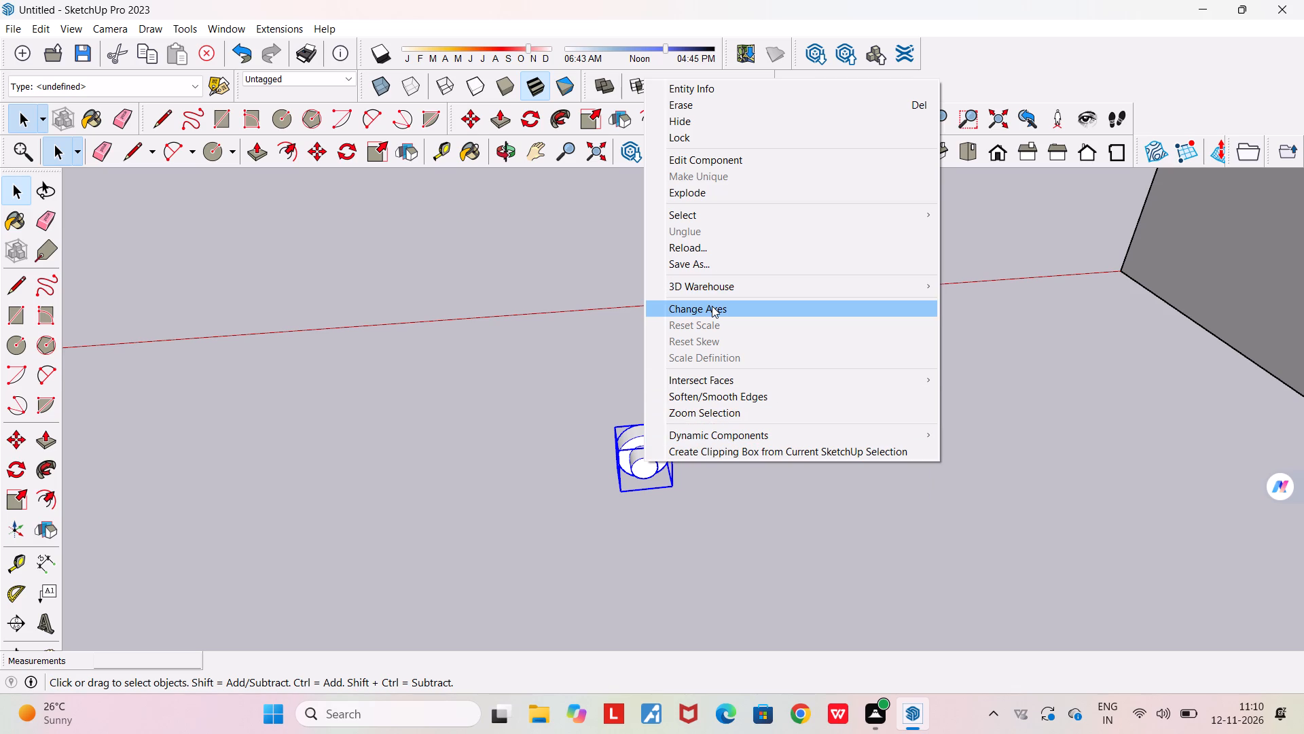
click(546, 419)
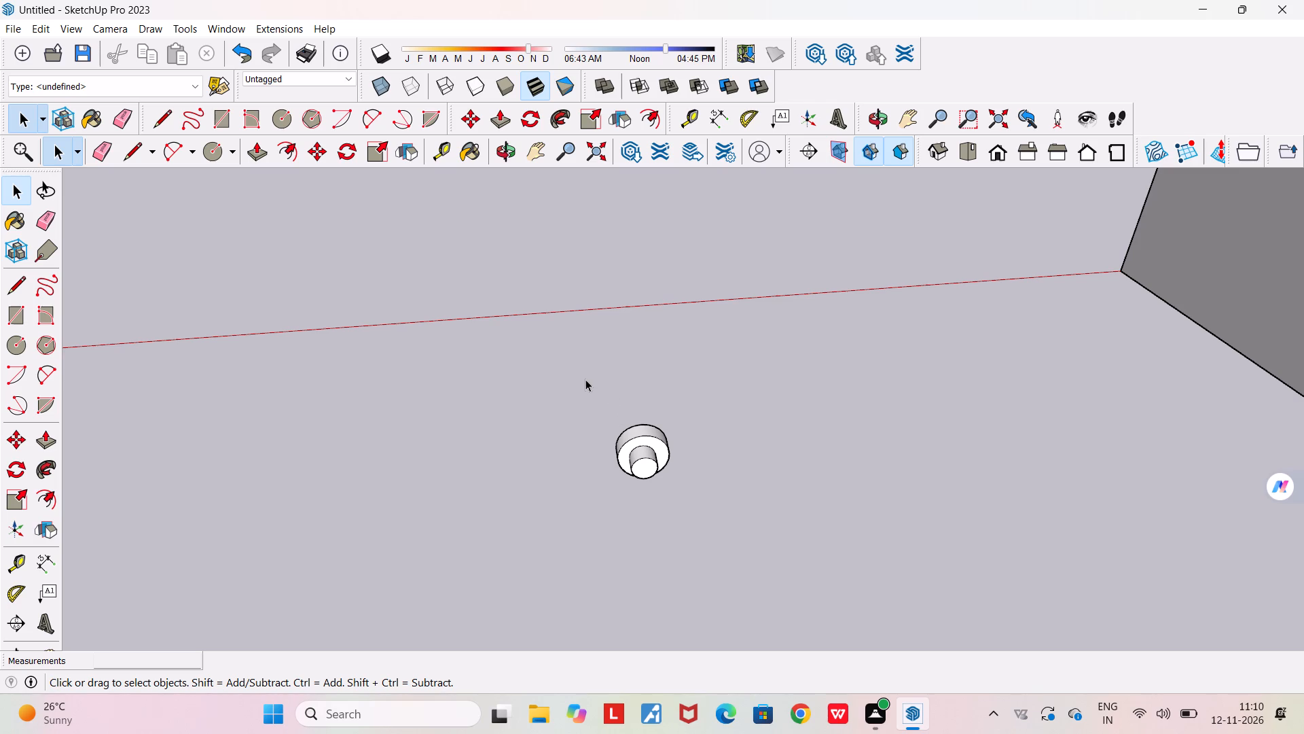
Move the stepped-cylinder component onto the open ground just outside the house's long outer wall, on the wardrobe room's side.
scroll(585, 402, up, 3)
scroll(585, 402, down, 3)
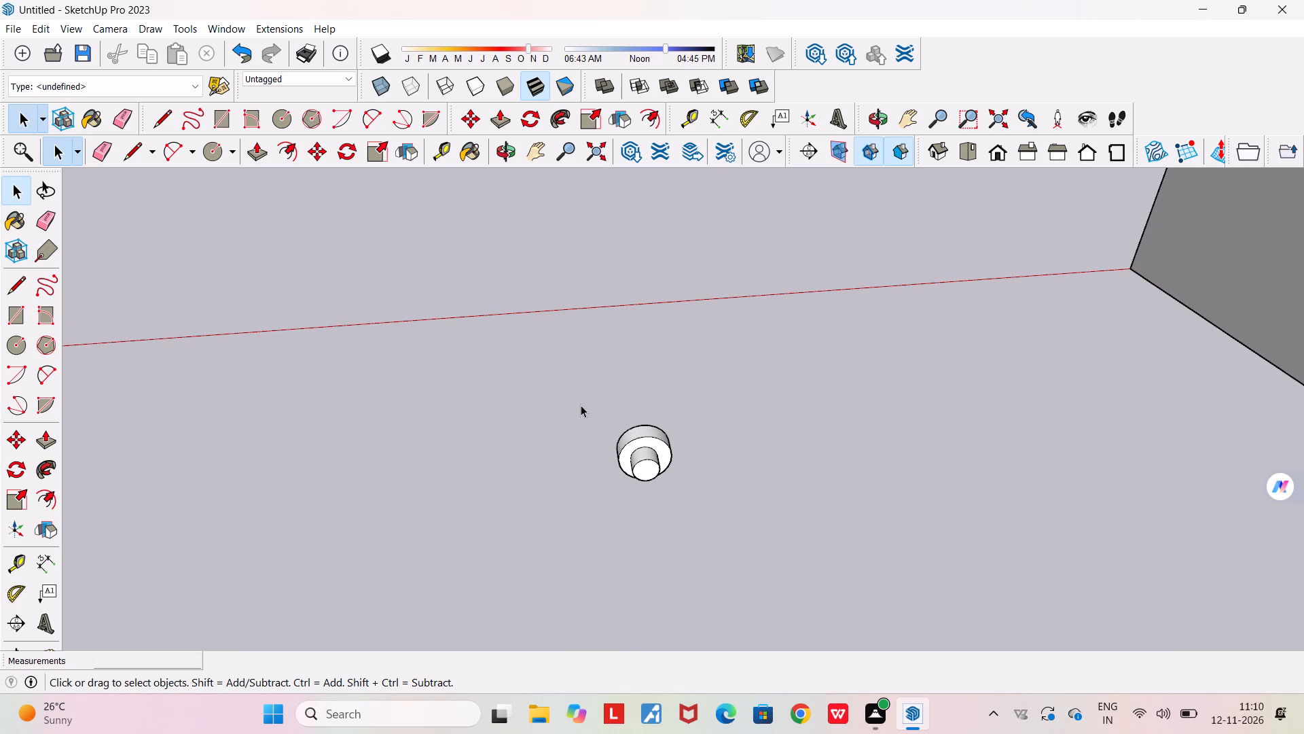
drag(581, 389, 733, 555)
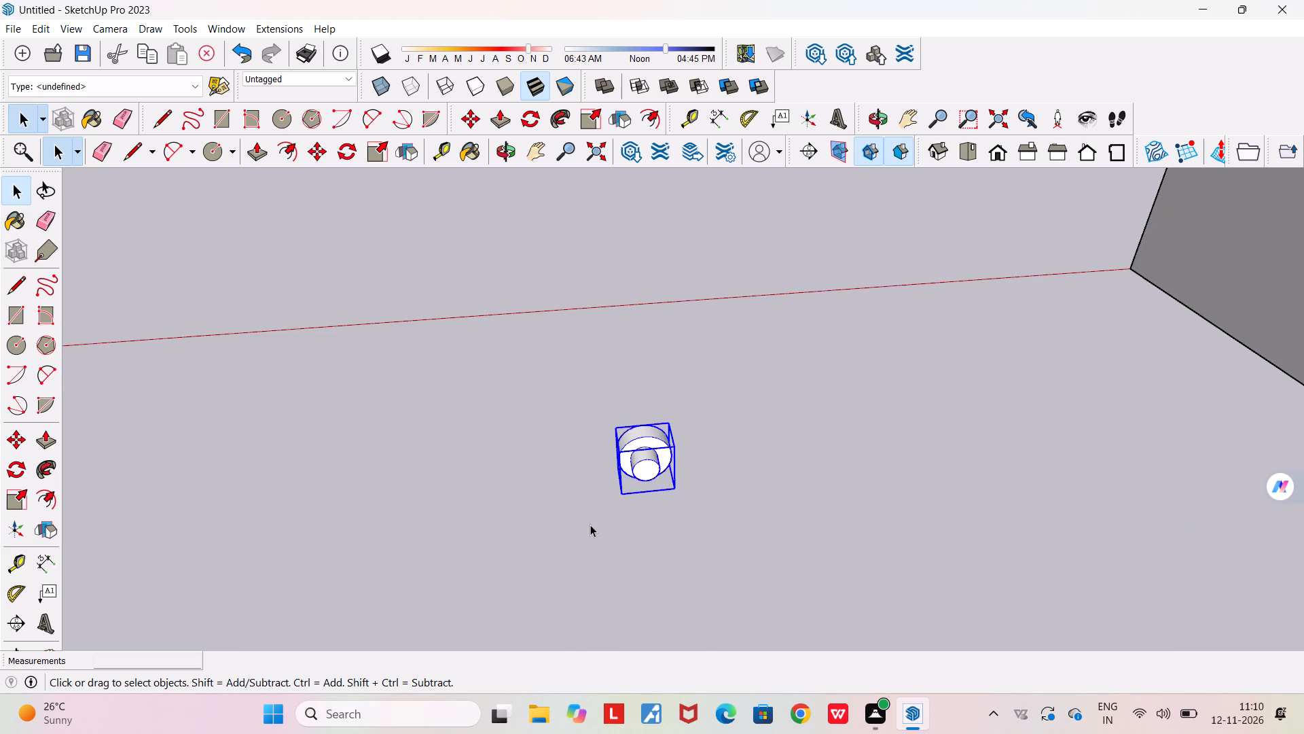
key(m)
click(680, 489)
scroll(753, 521, down, 9)
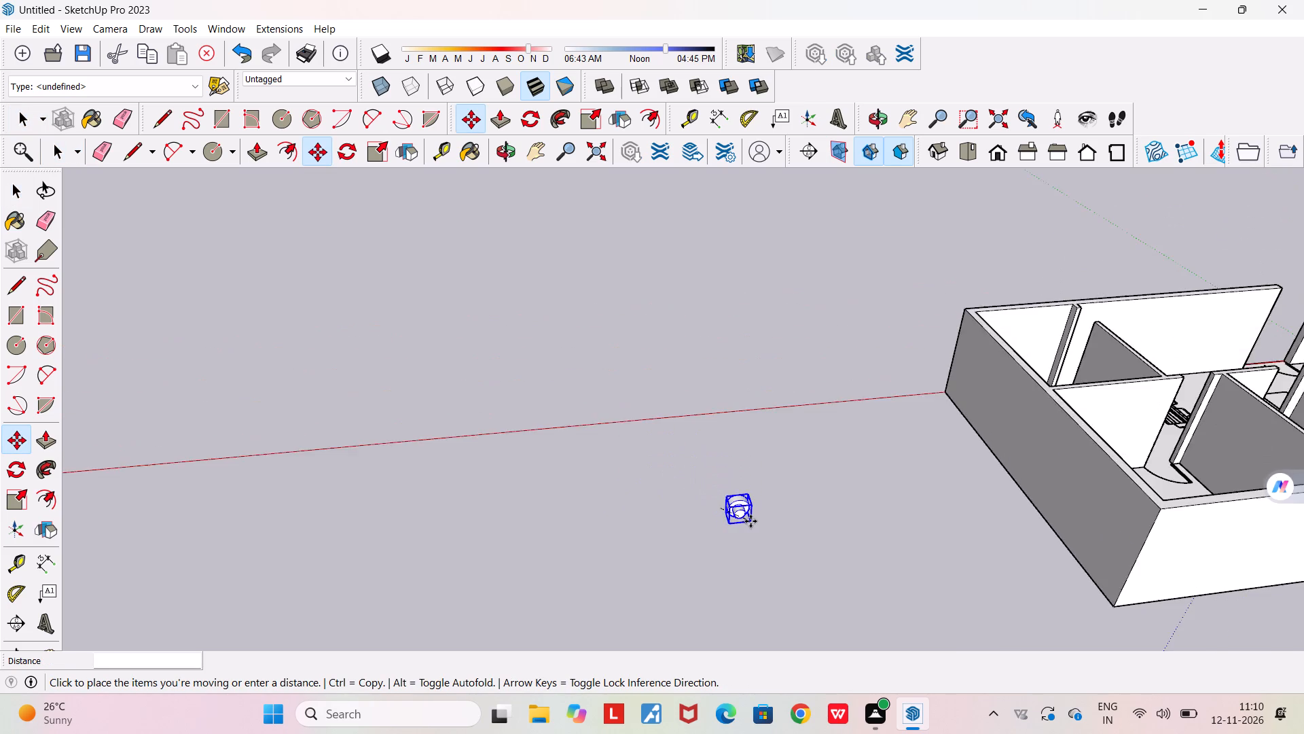
scroll(750, 521, down, 8)
middle_drag(994, 563, 778, 517)
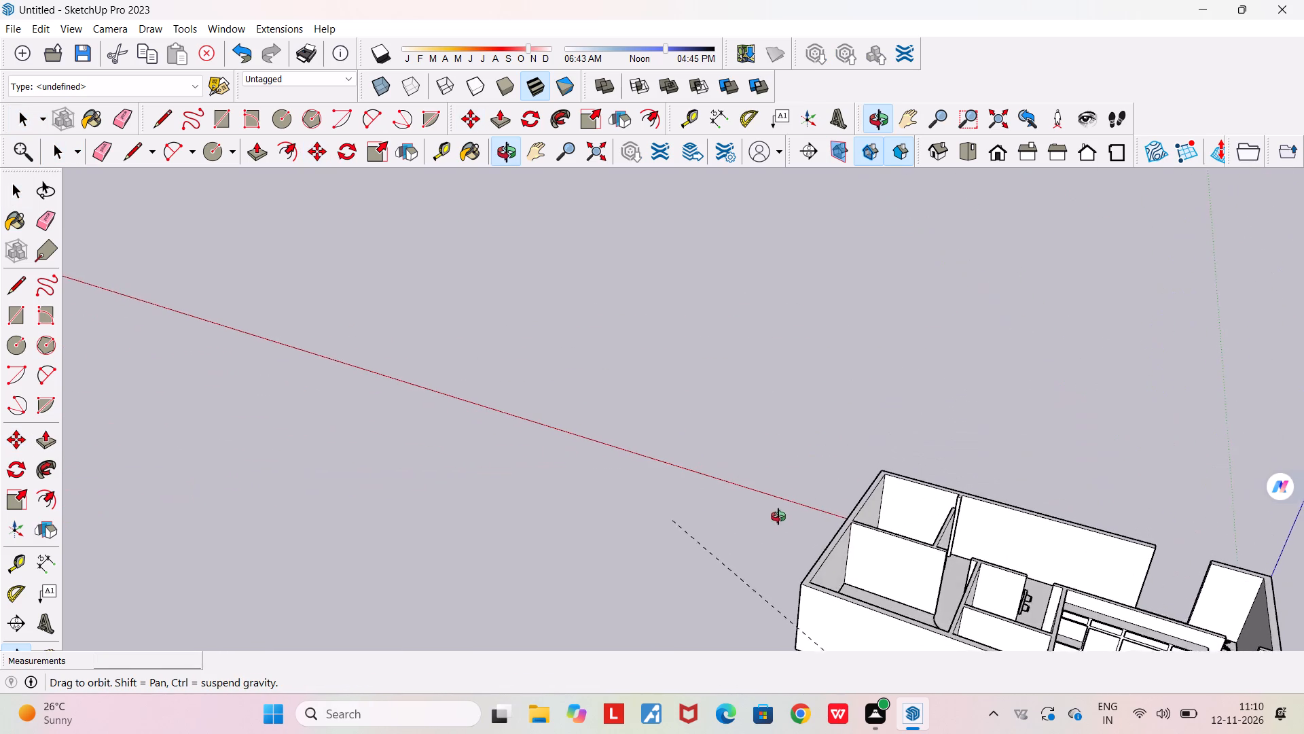
middle_drag(778, 517, 778, 512)
scroll(778, 512, down, 8)
scroll(965, 608, up, 13)
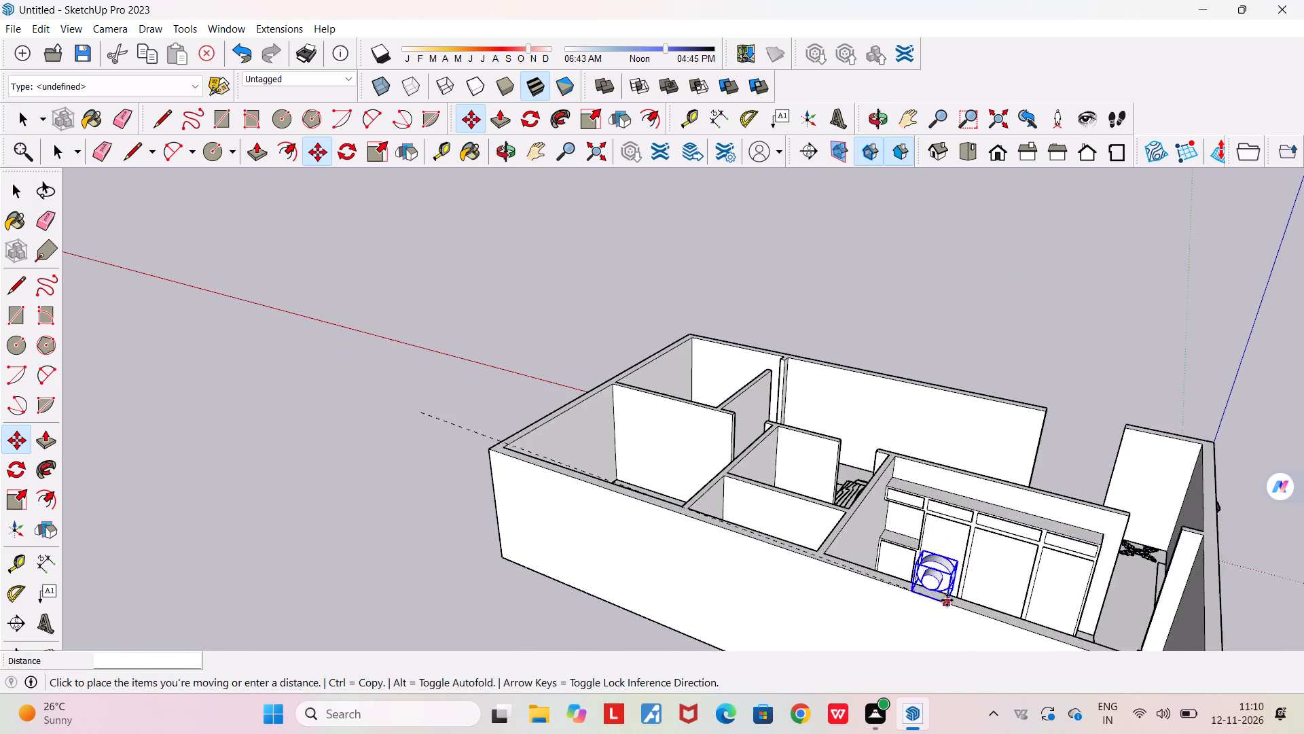
scroll(947, 600, up, 11)
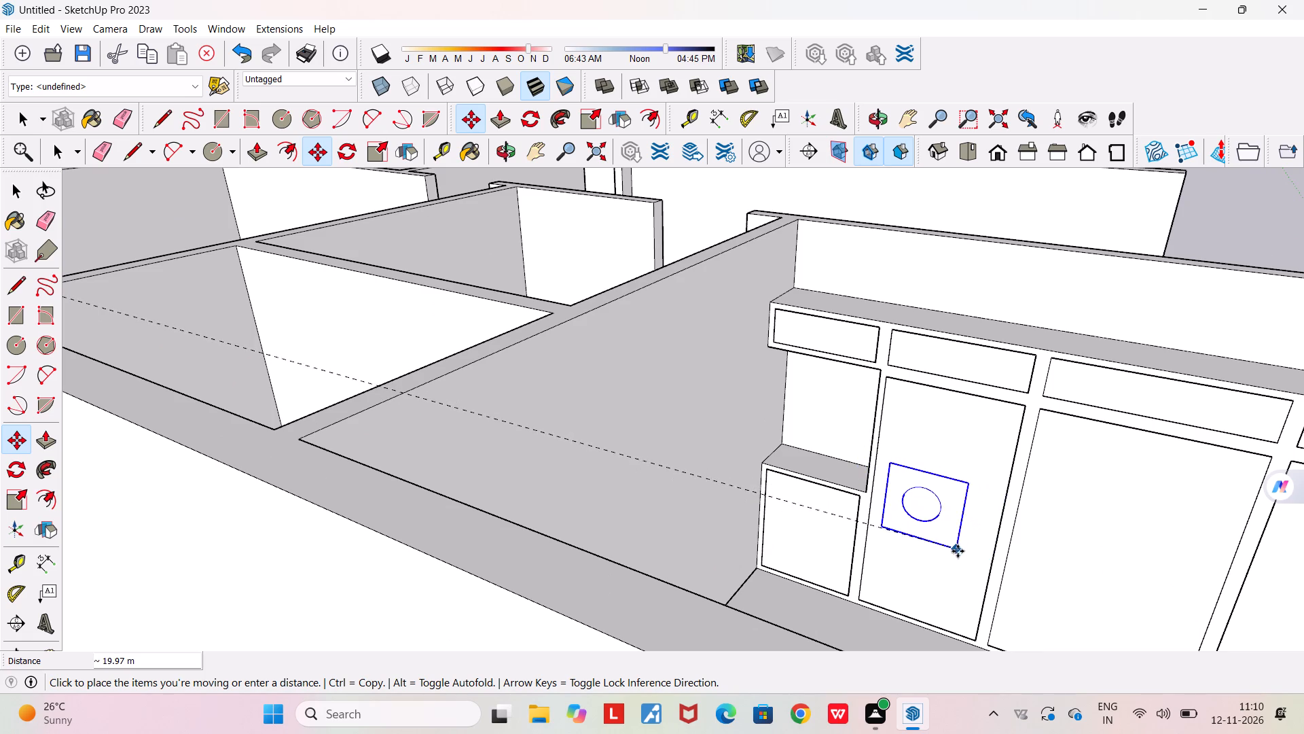
middle_drag(918, 597, 713, 563)
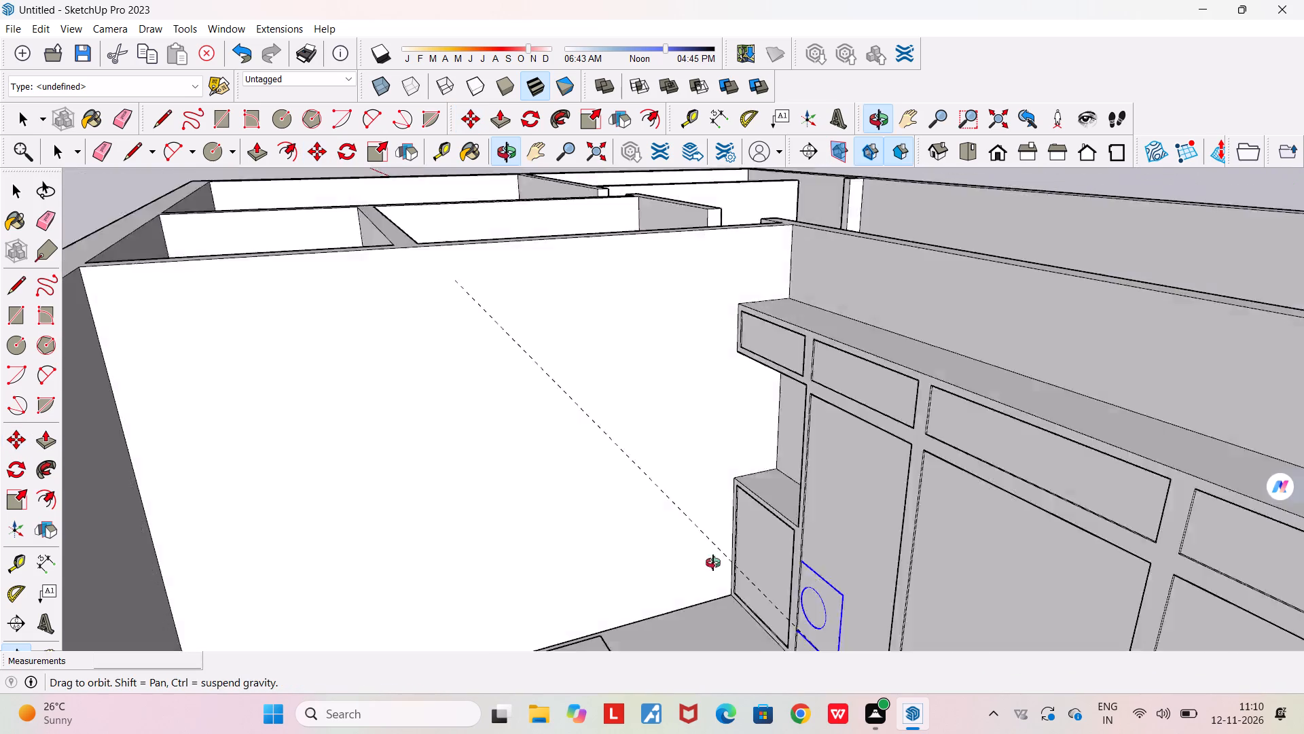
middle_drag(713, 563, 651, 552)
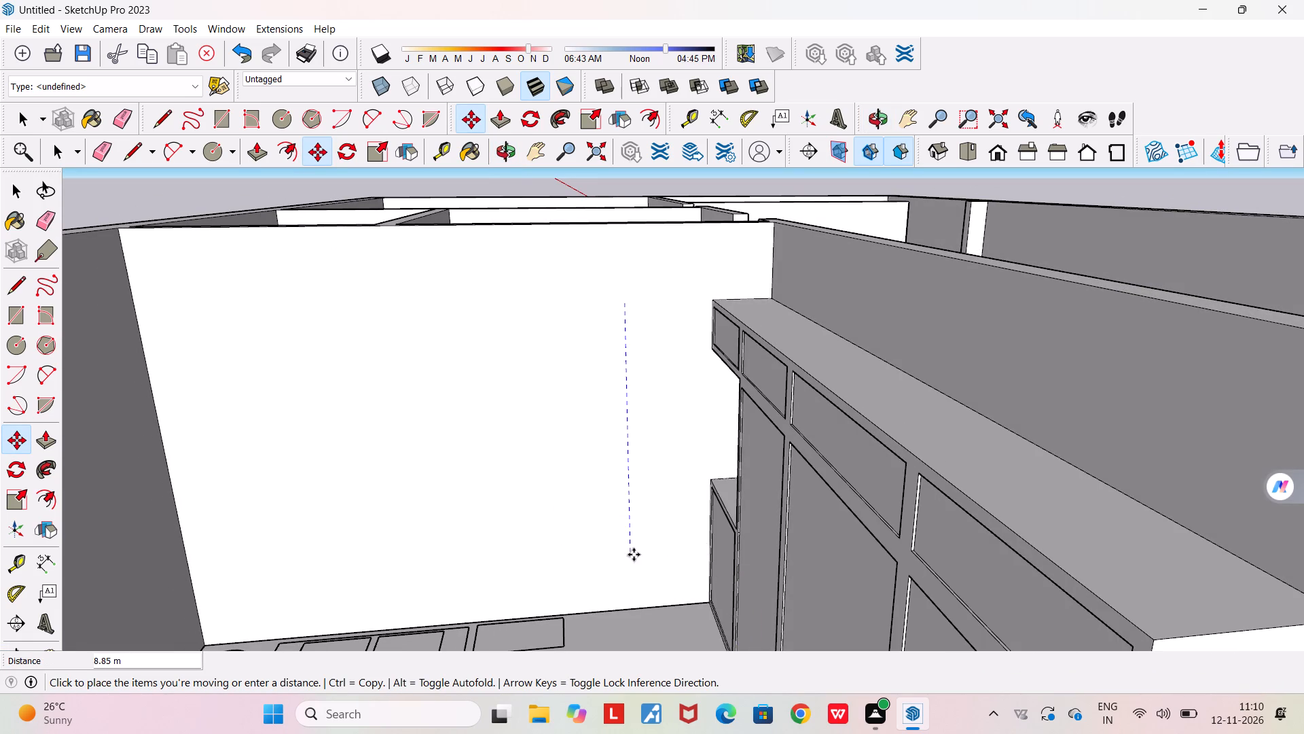
middle_drag(182, 254, 186, 254)
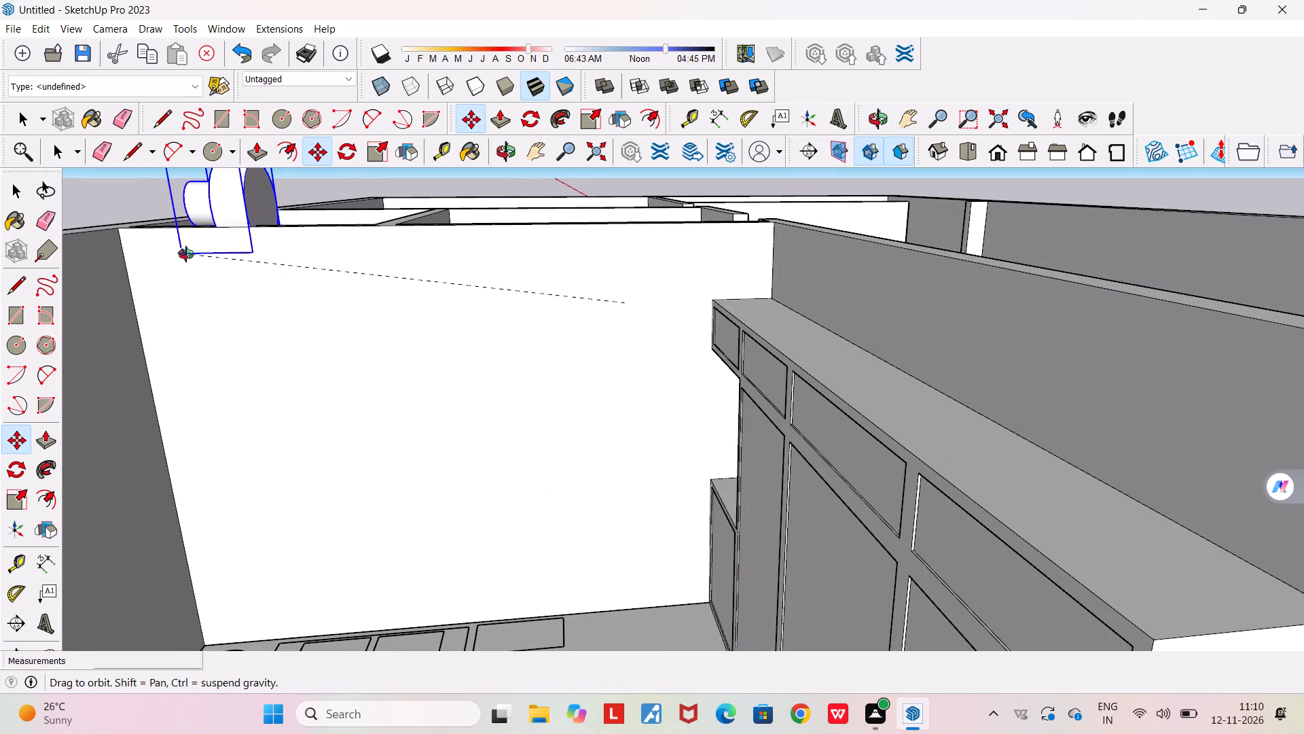
middle_drag(186, 254, 217, 261)
scroll(217, 261, down, 12)
middle_drag(221, 262, 593, 327)
scroll(593, 327, down, 2)
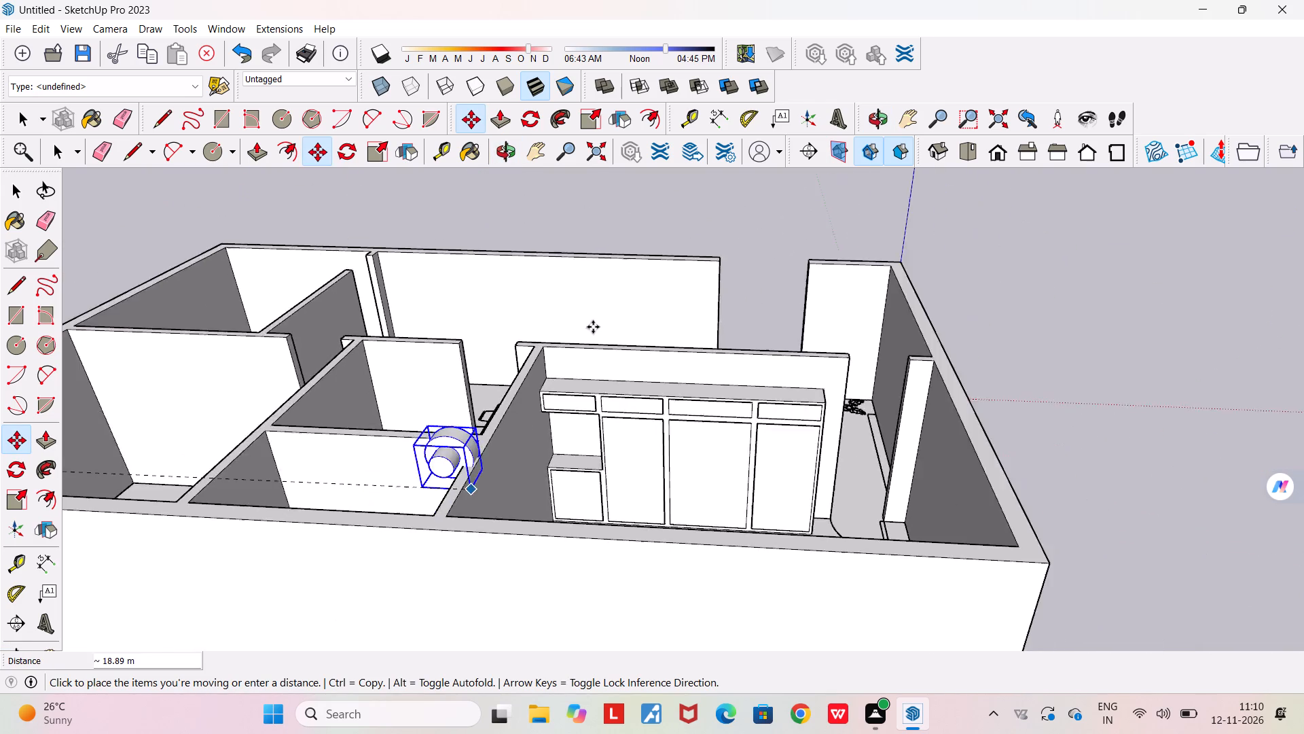
scroll(593, 327, down, 11)
click(549, 478)
scroll(549, 478, up, 5)
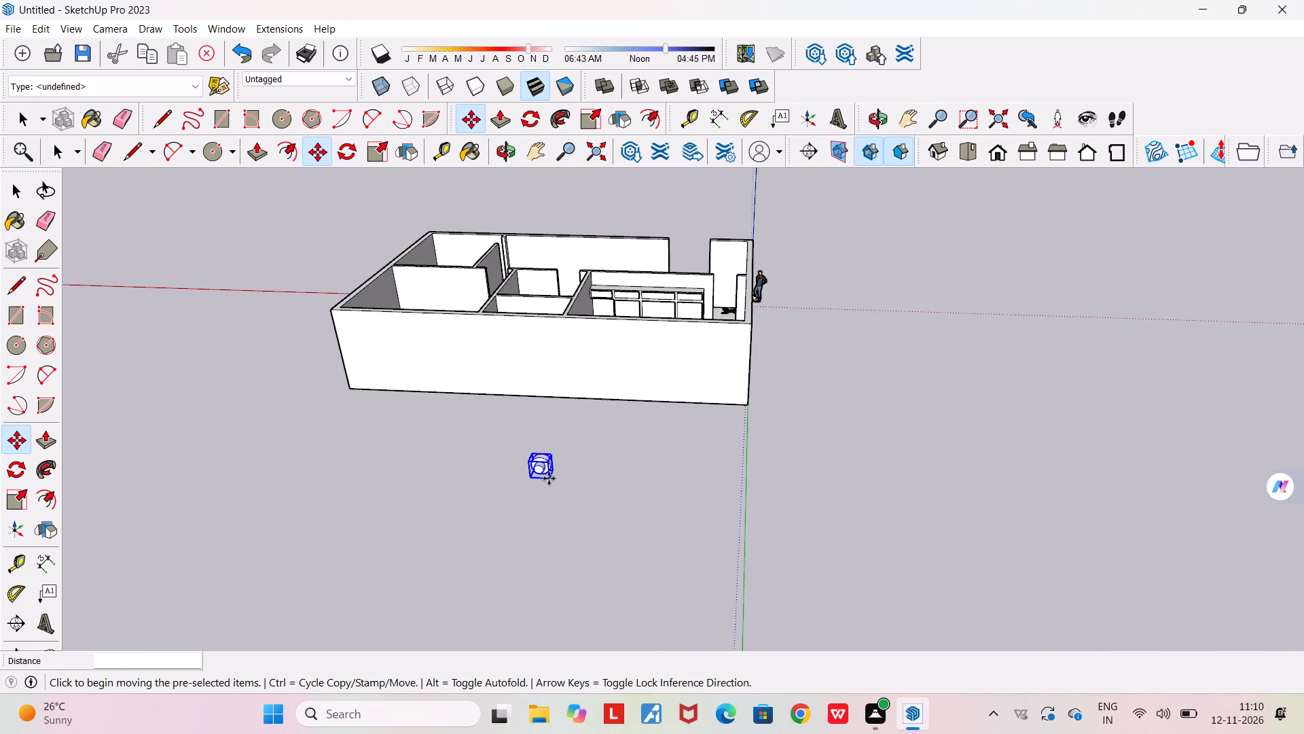
scroll(530, 468, up, 12)
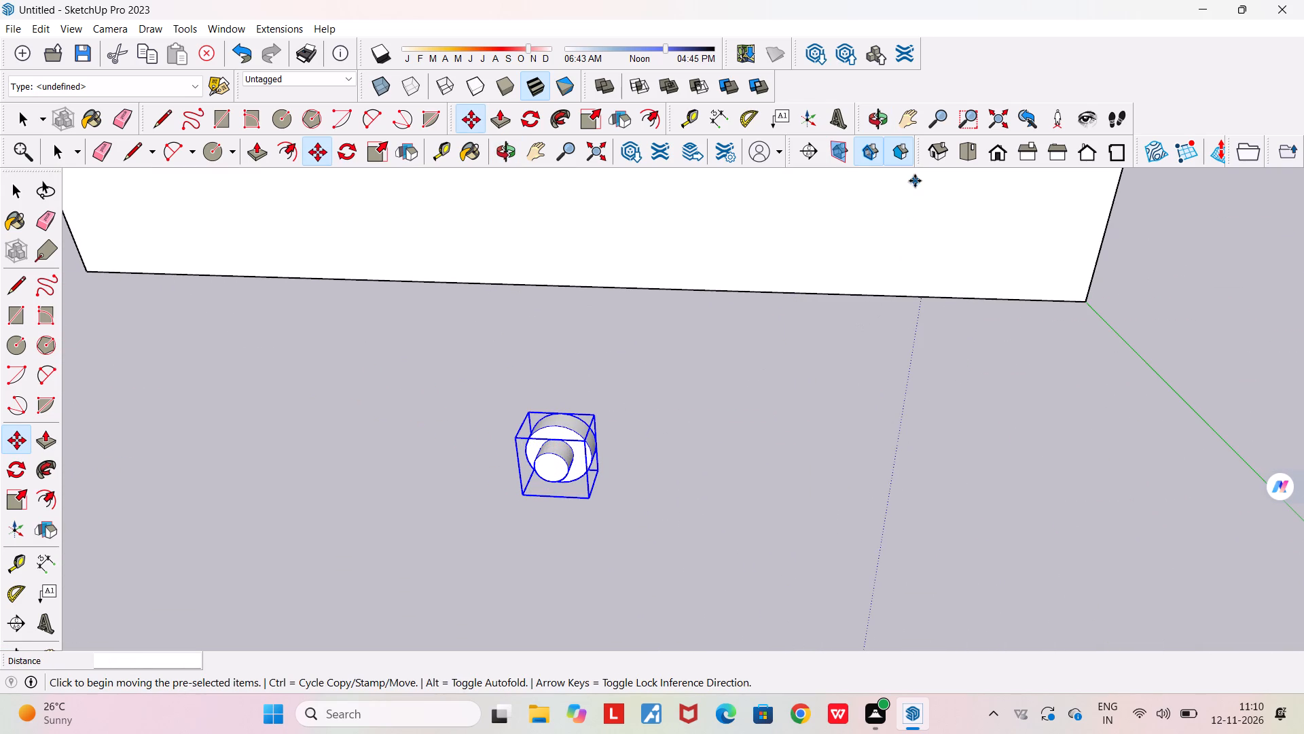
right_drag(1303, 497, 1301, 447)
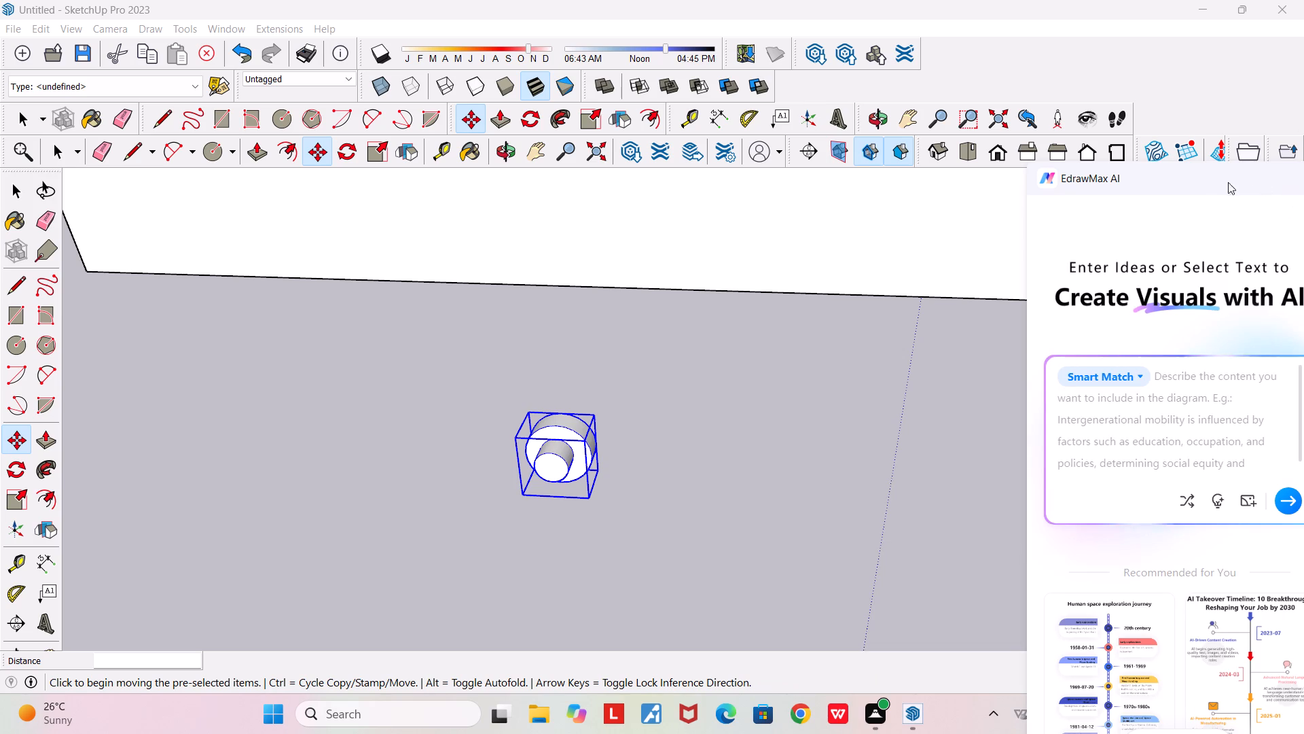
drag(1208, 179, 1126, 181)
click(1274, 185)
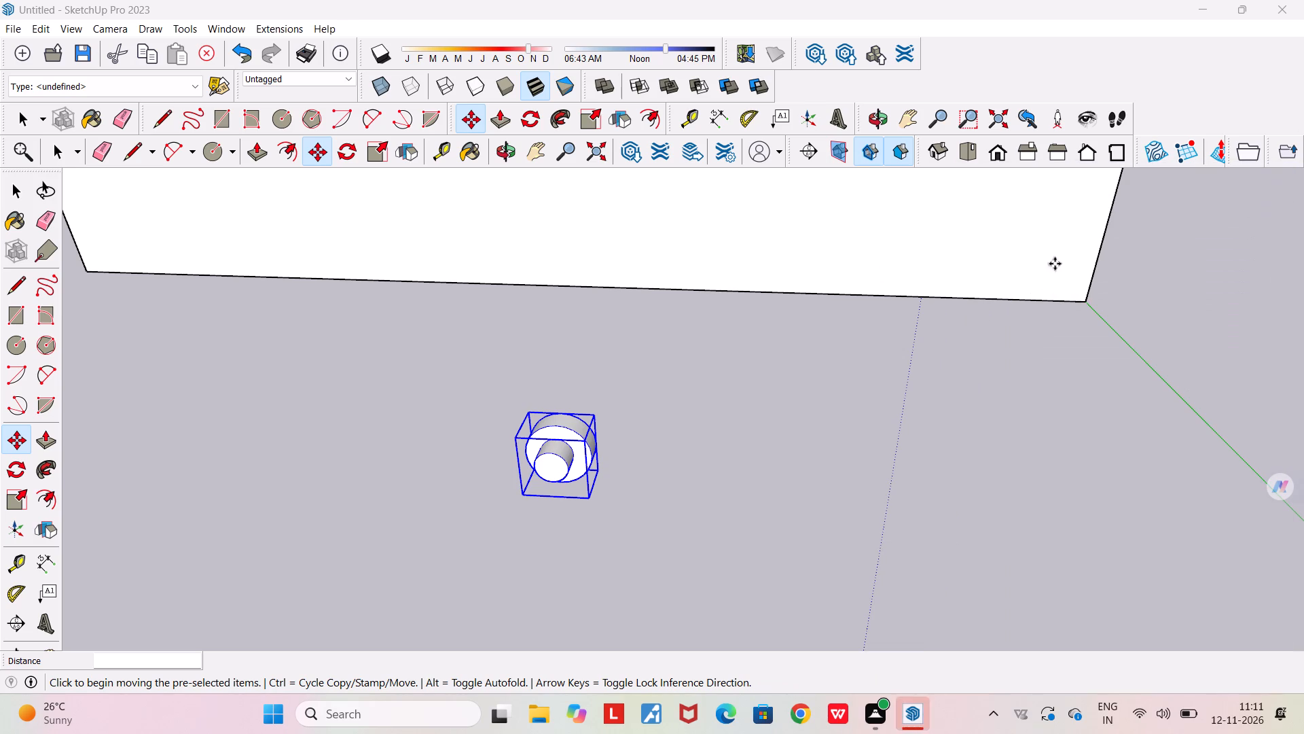
Show the Default Tray.
click(218, 29)
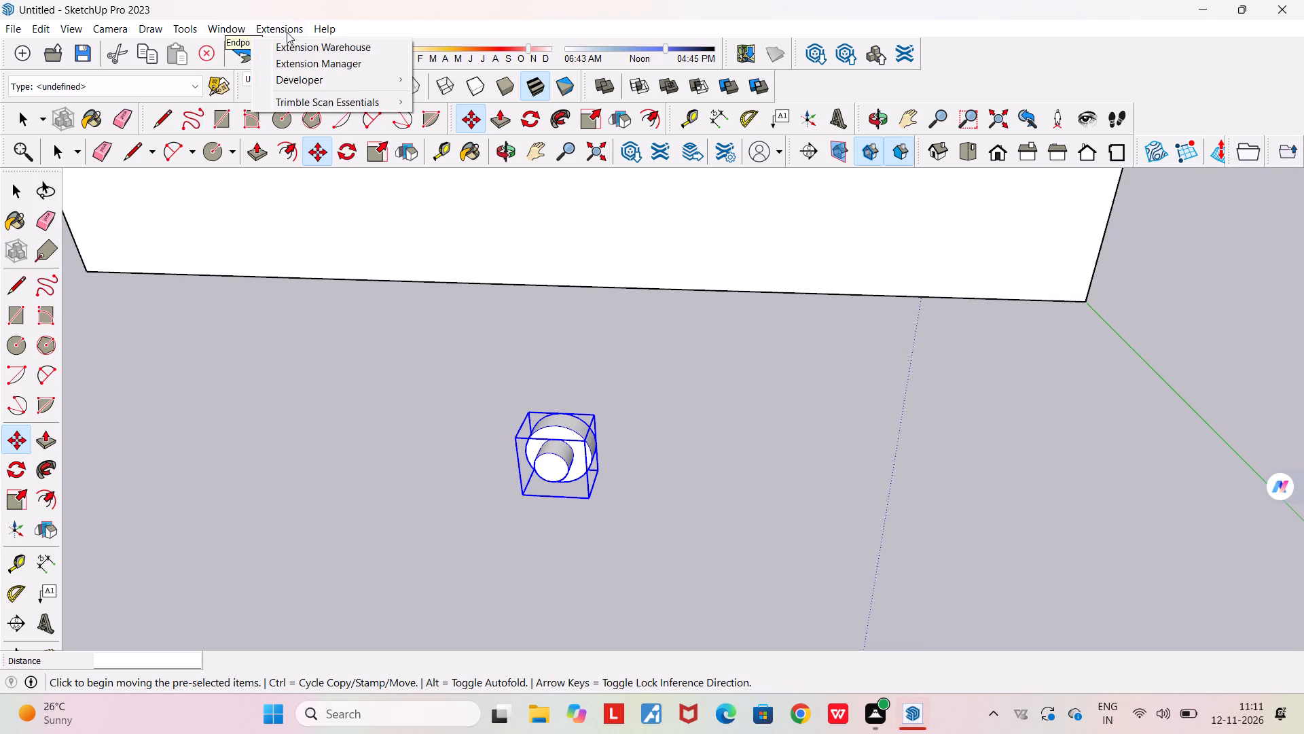
click(240, 48)
click(393, 40)
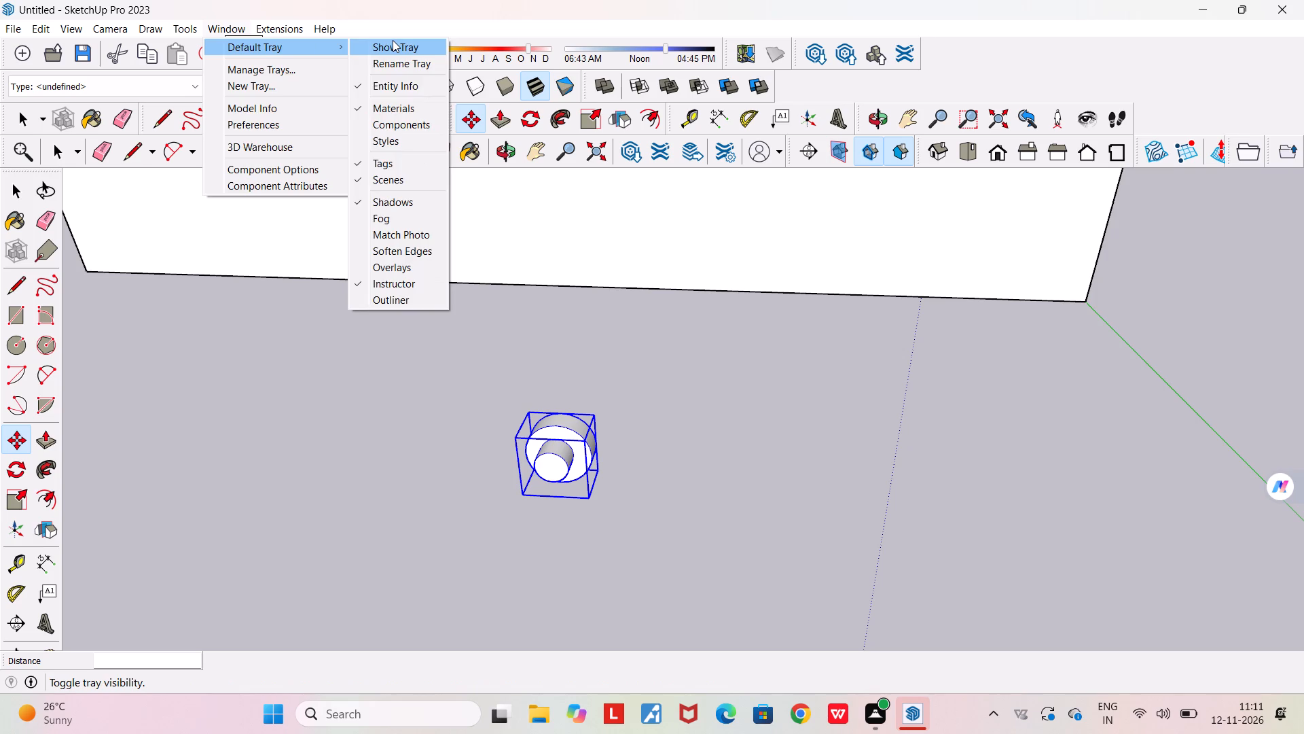
Paint the stepped-cylinder component with Color M08 from the Colors material collection, then deselect it.
click(1157, 386)
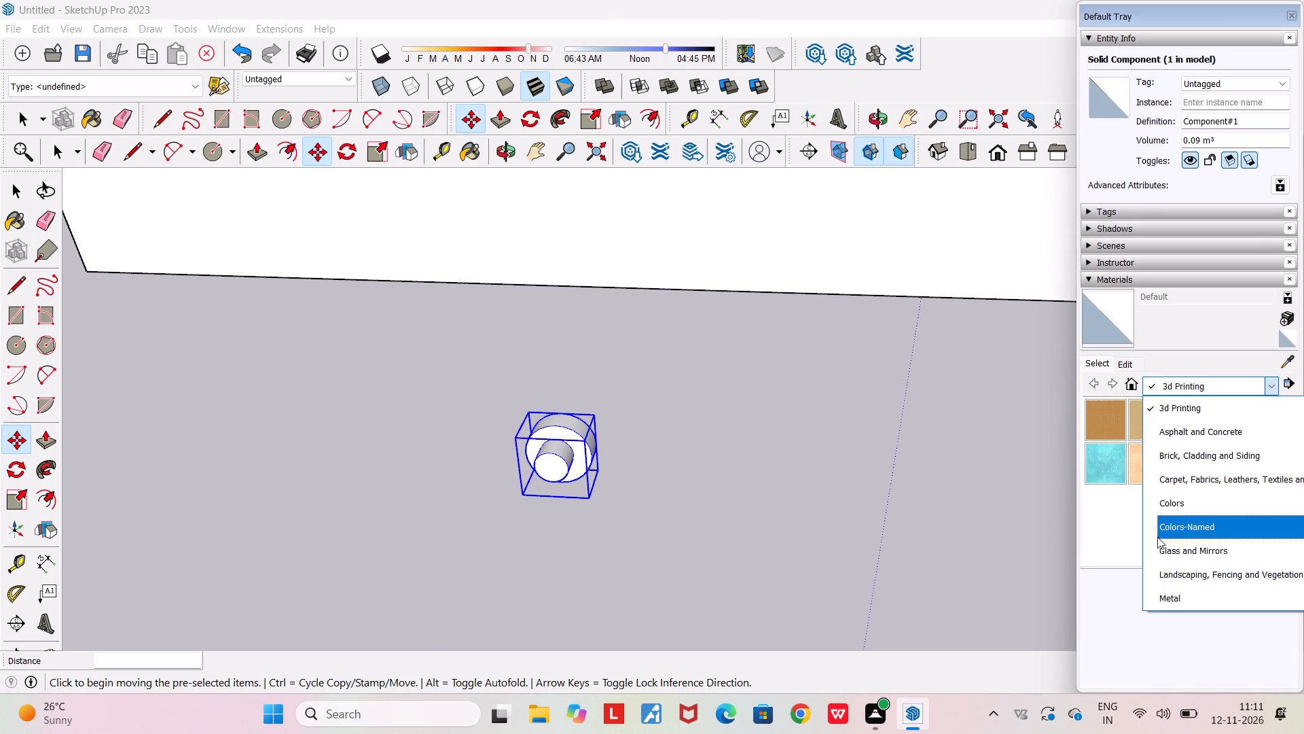
click(1167, 514)
scroll(1167, 514, down, 6)
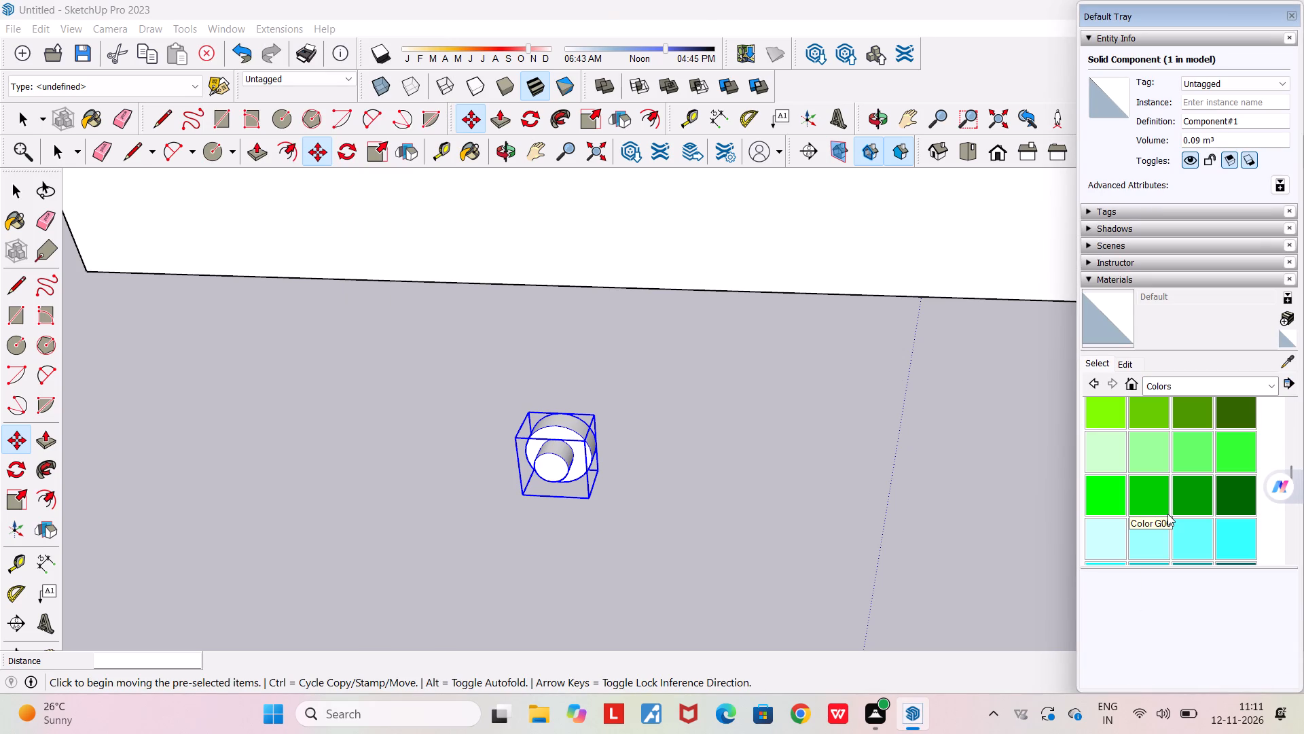
scroll(1167, 514, down, 11)
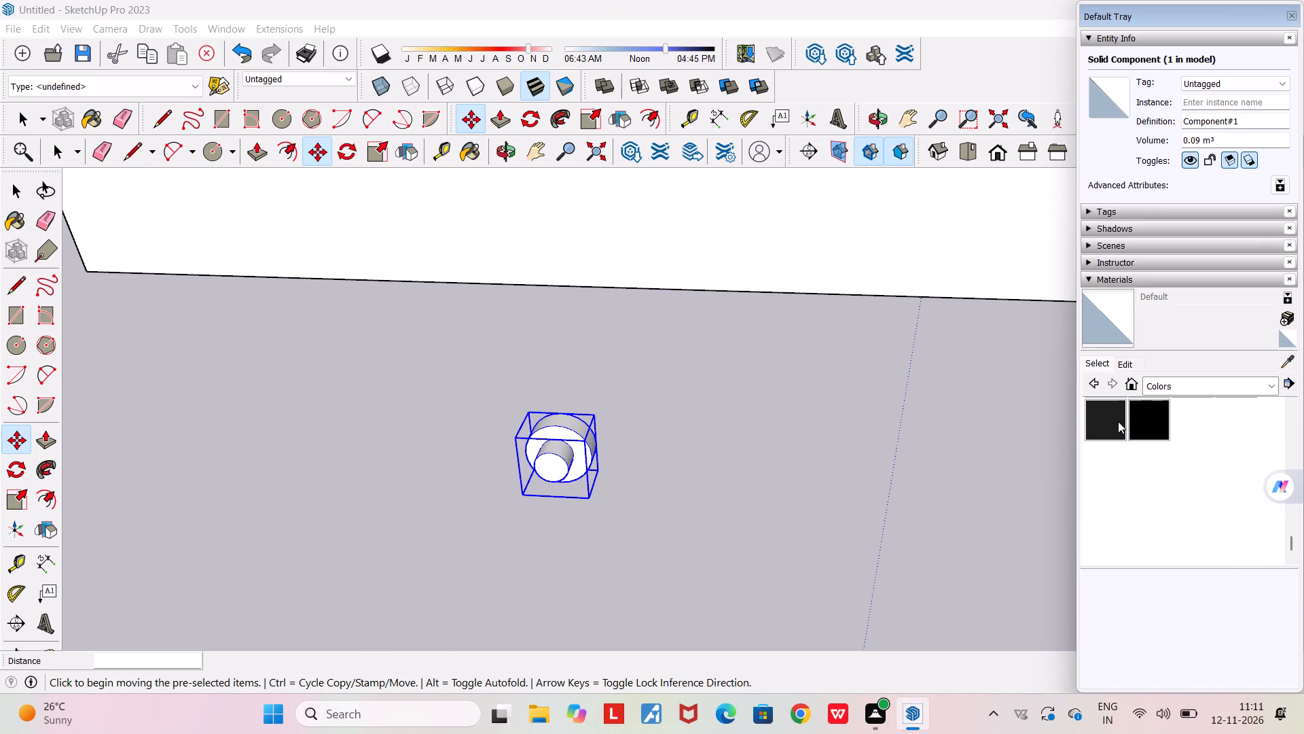
click(1118, 421)
scroll(568, 484, up, 4)
click(531, 453)
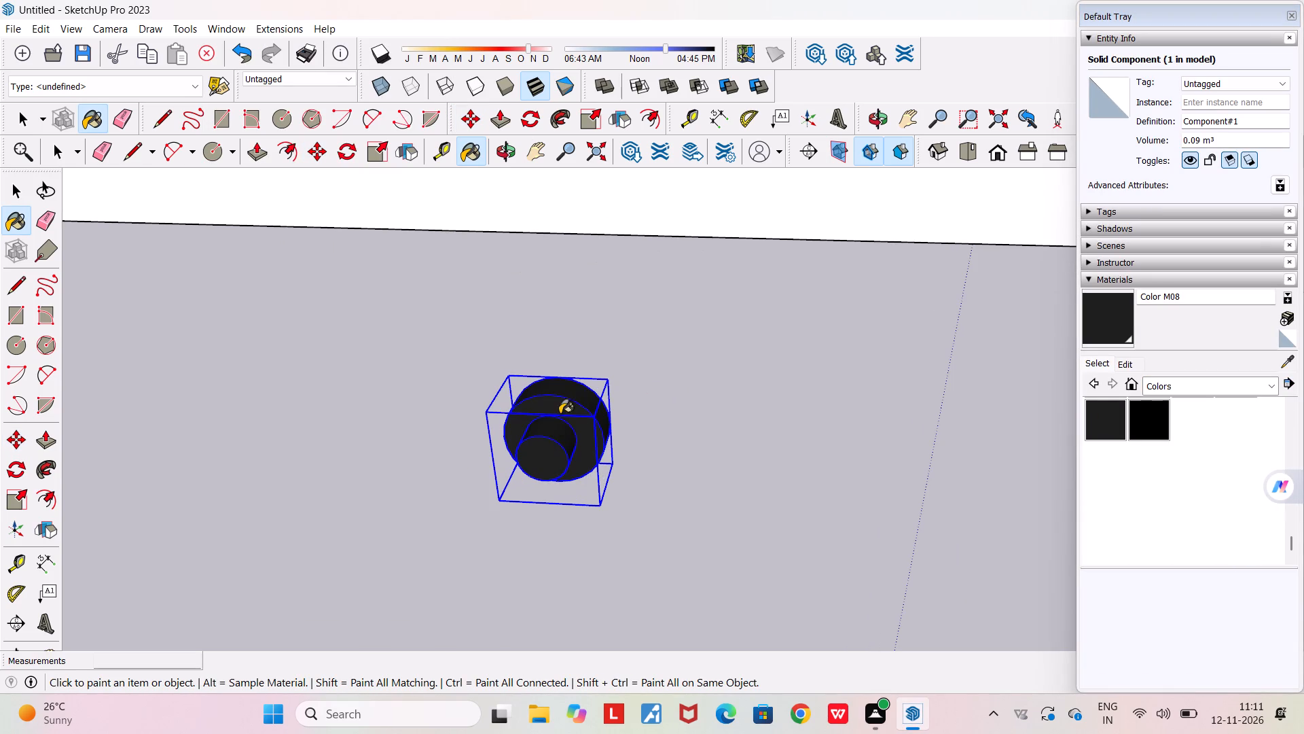
key(space)
middle_drag(592, 555, 389, 525)
scroll(389, 525, down, 3)
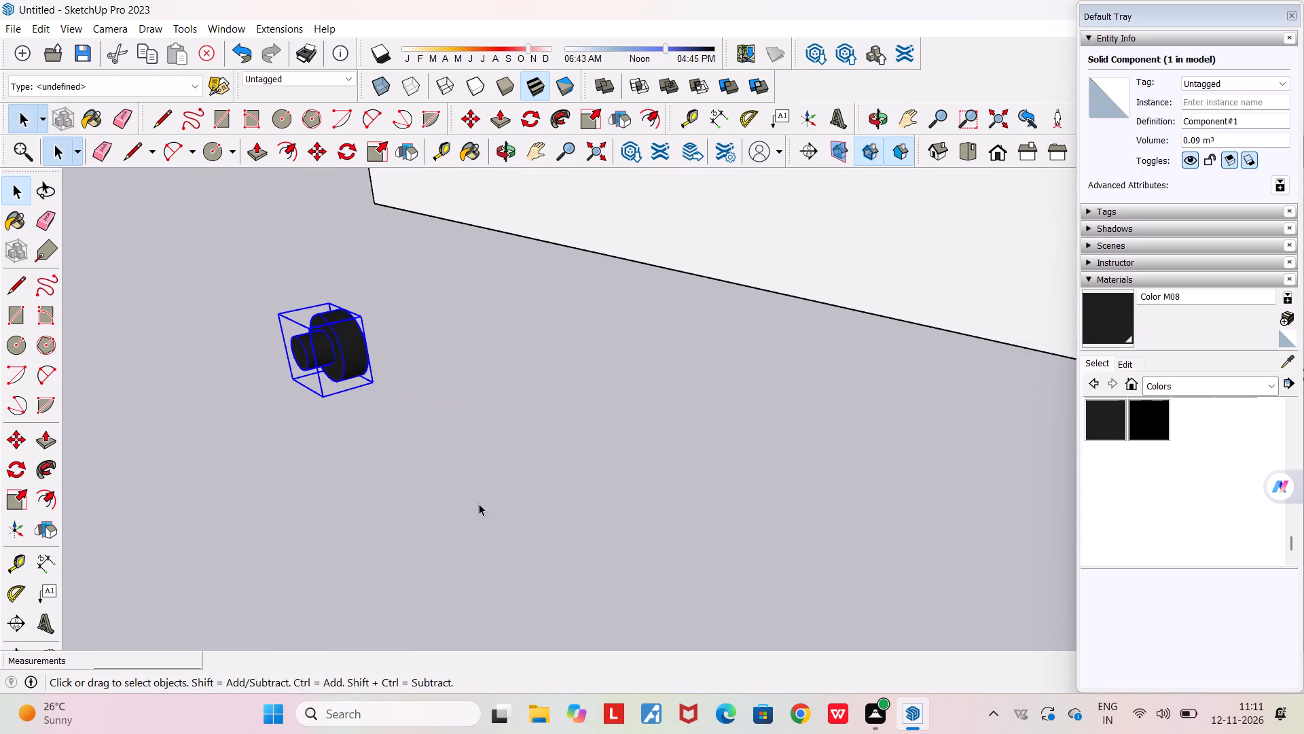
middle_drag(479, 504, 548, 504)
scroll(548, 504, down, 4)
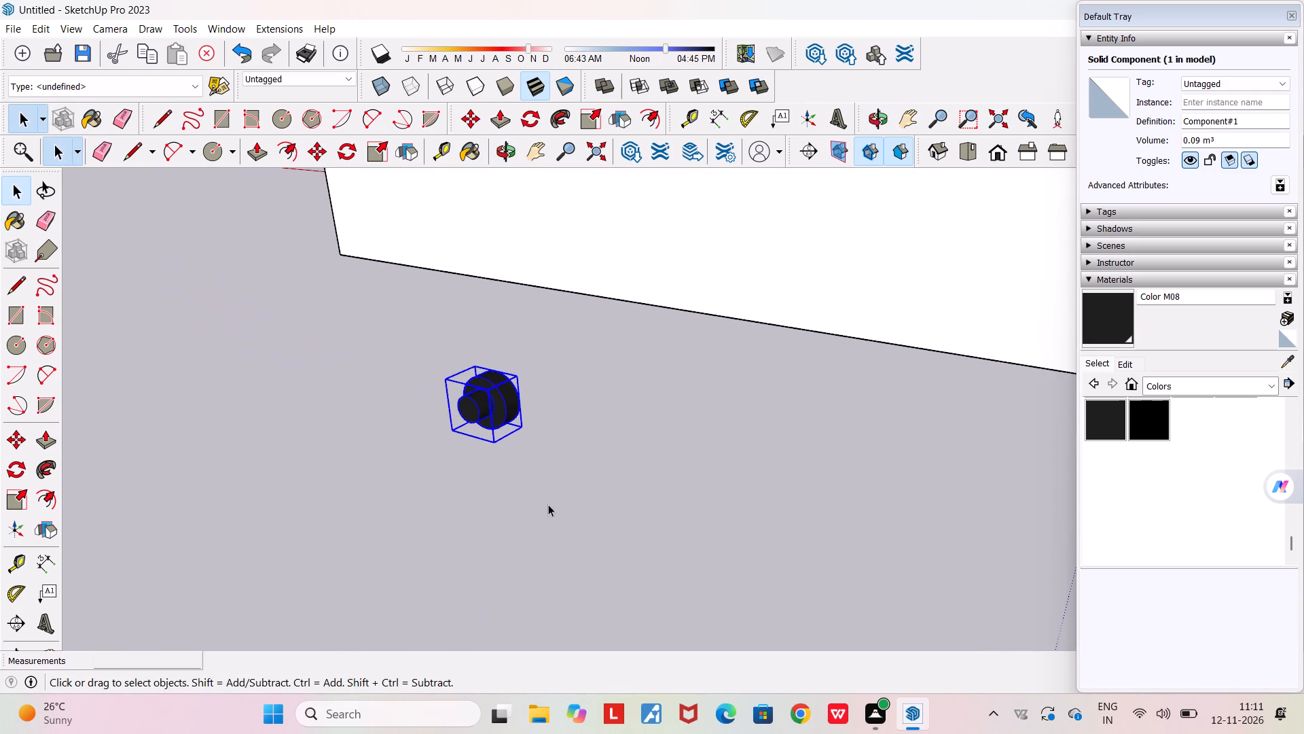
key(space)
click(530, 497)
Move the black knob component about 9.45 m into the wardrobe room, against the tall door beside the low cabinet.
middle_drag(530, 497, 721, 522)
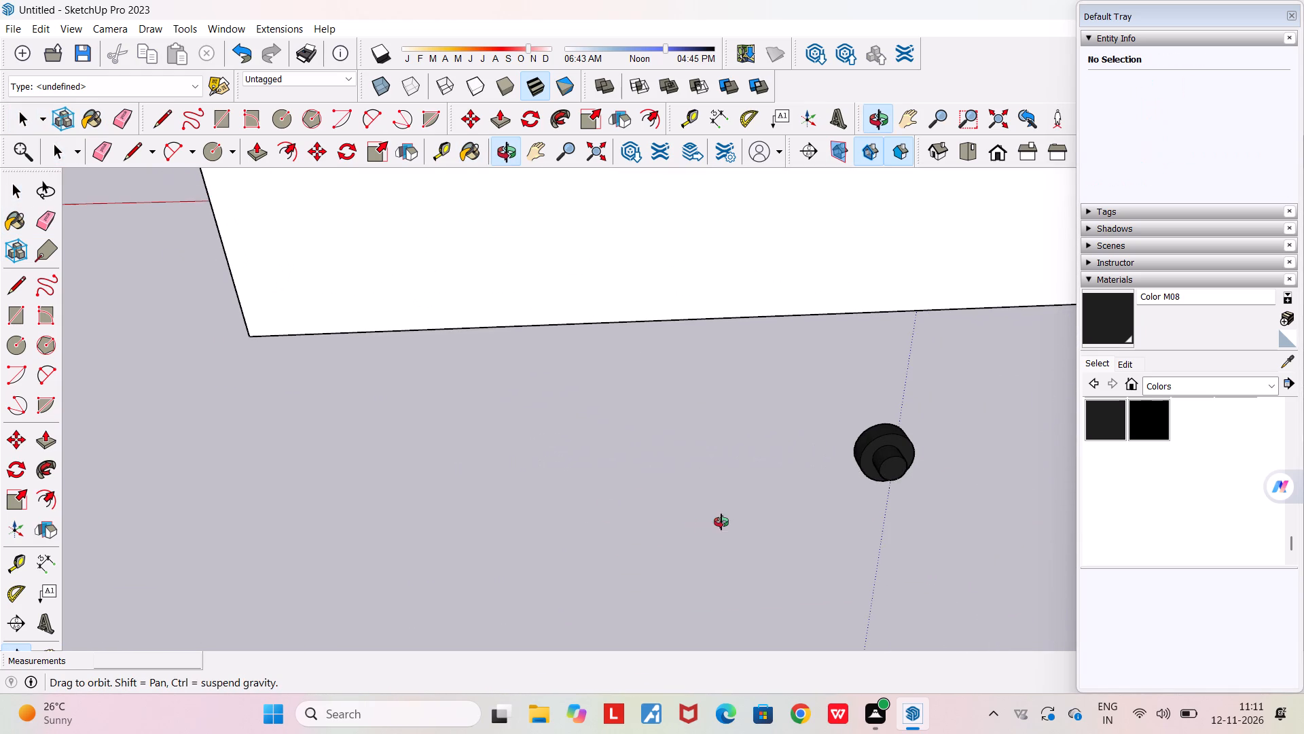
middle_drag(721, 522, 721, 522)
scroll(942, 483, up, 6)
drag(751, 361, 1024, 535)
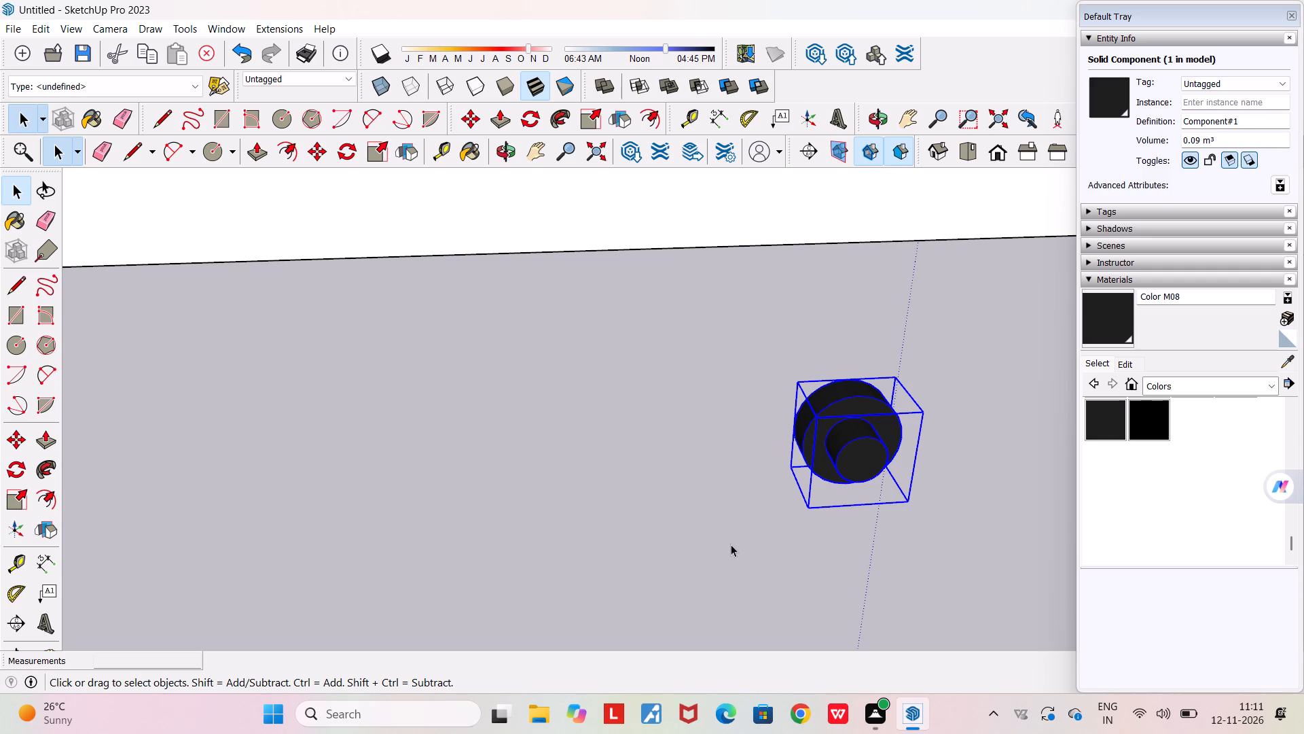
key(m)
click(816, 502)
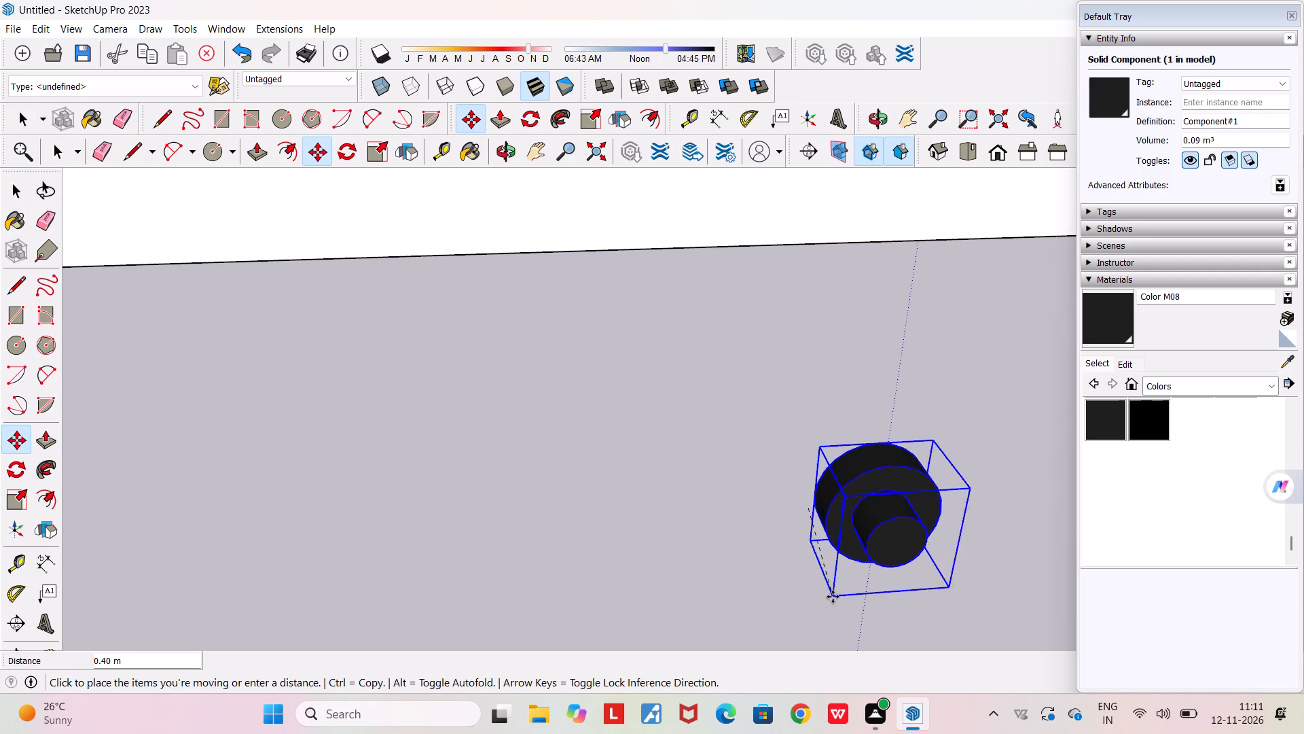
scroll(833, 597, down, 18)
scroll(844, 397, up, 11)
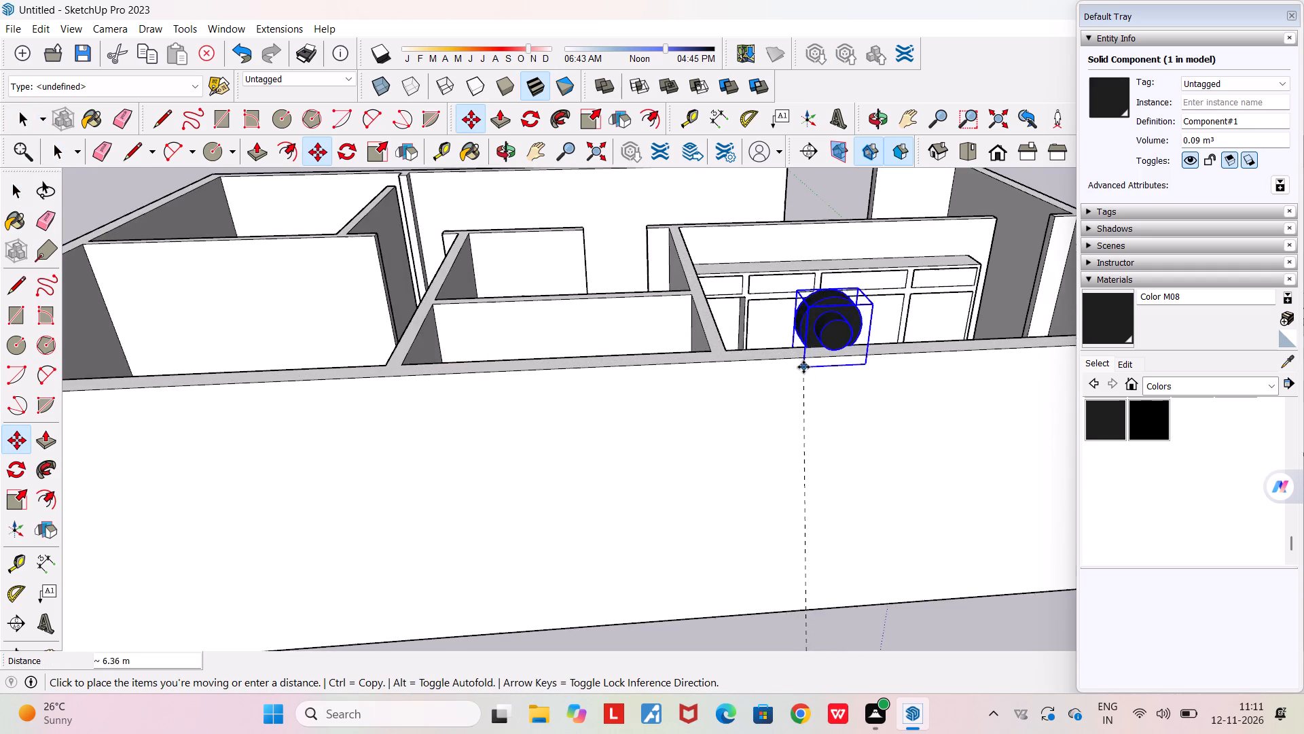
scroll(794, 362, up, 7)
middle_drag(784, 348, 217, 396)
scroll(341, 409, down, 7)
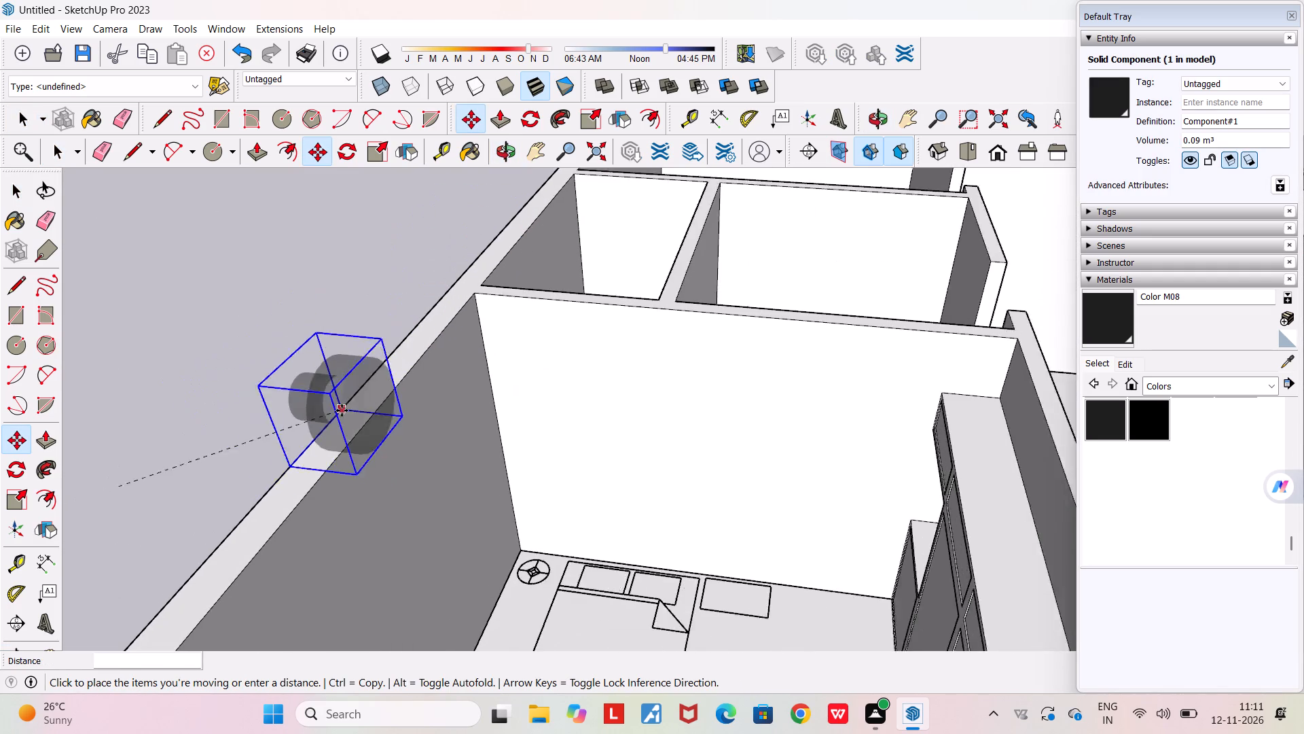
scroll(557, 464, down, 4)
middle_drag(697, 564, 793, 535)
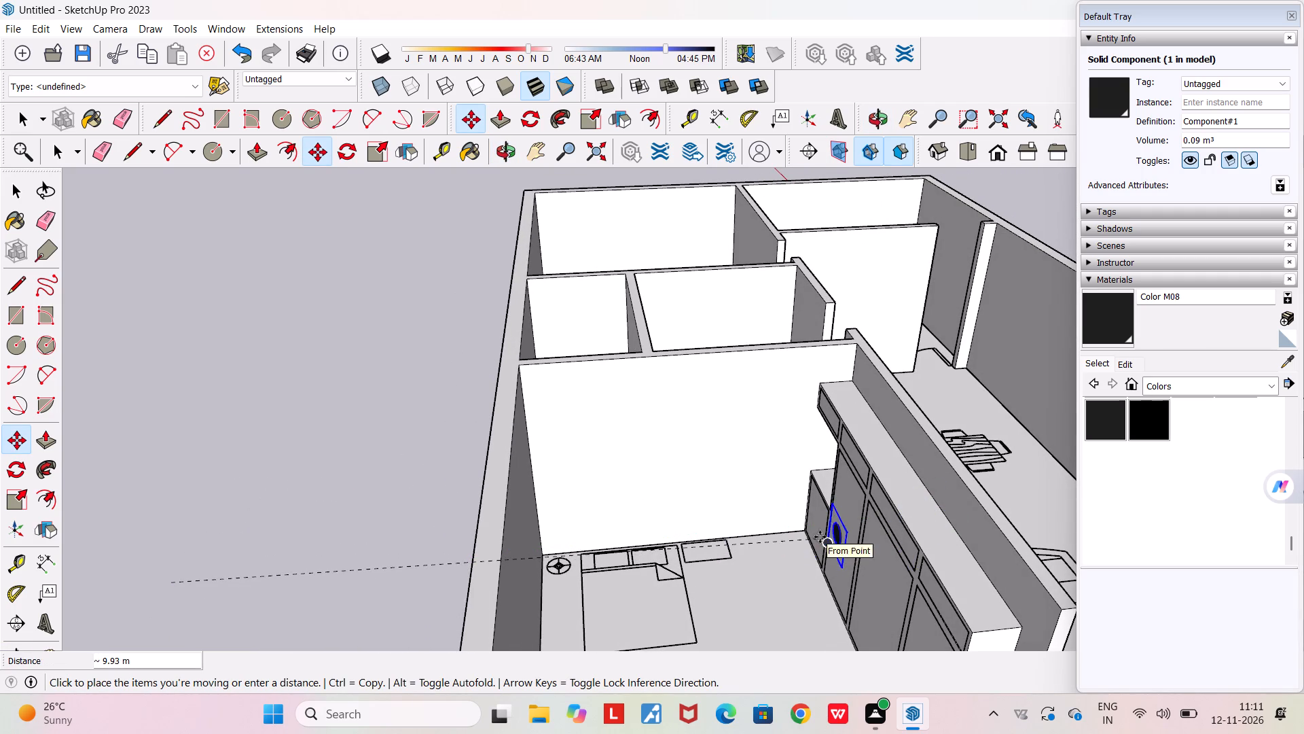
click(797, 551)
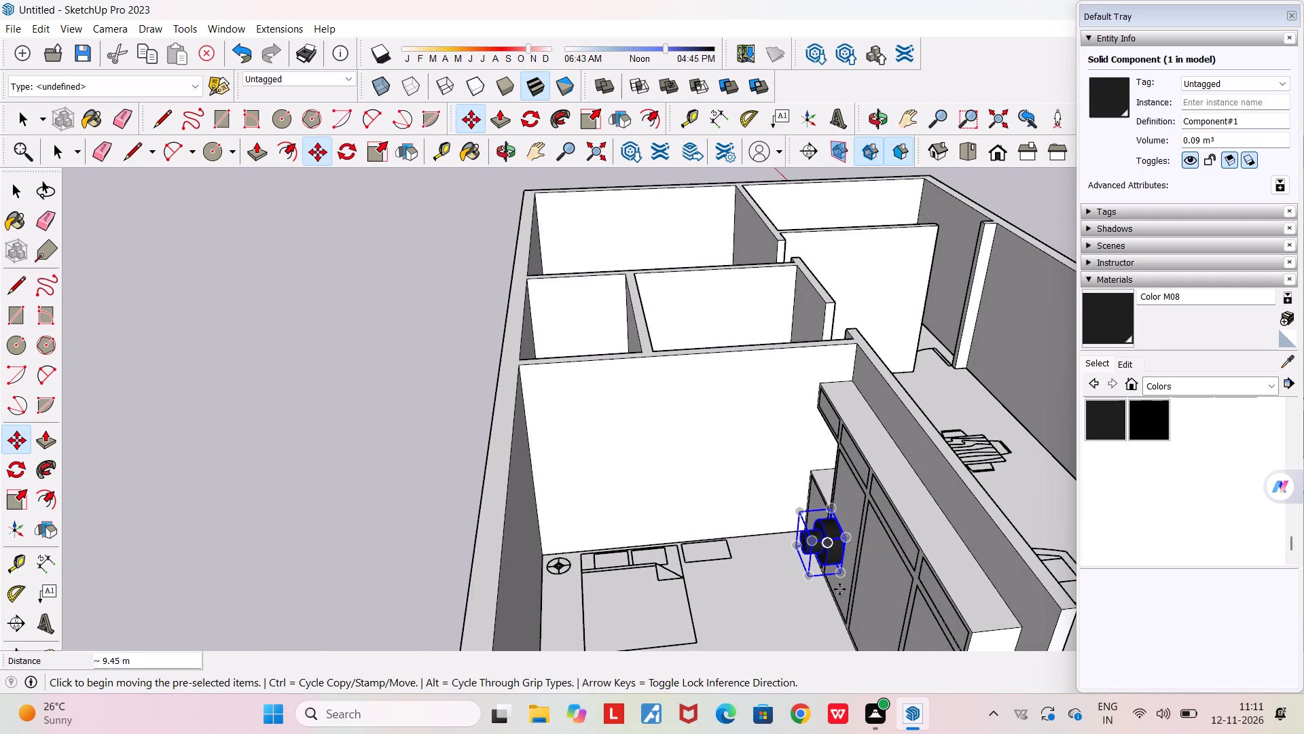
Scale the black knob component on the tall door beside the low cabinet to about 0.50 along its blue axis.
middle_drag(839, 589, 1250, 646)
scroll(930, 406, up, 7)
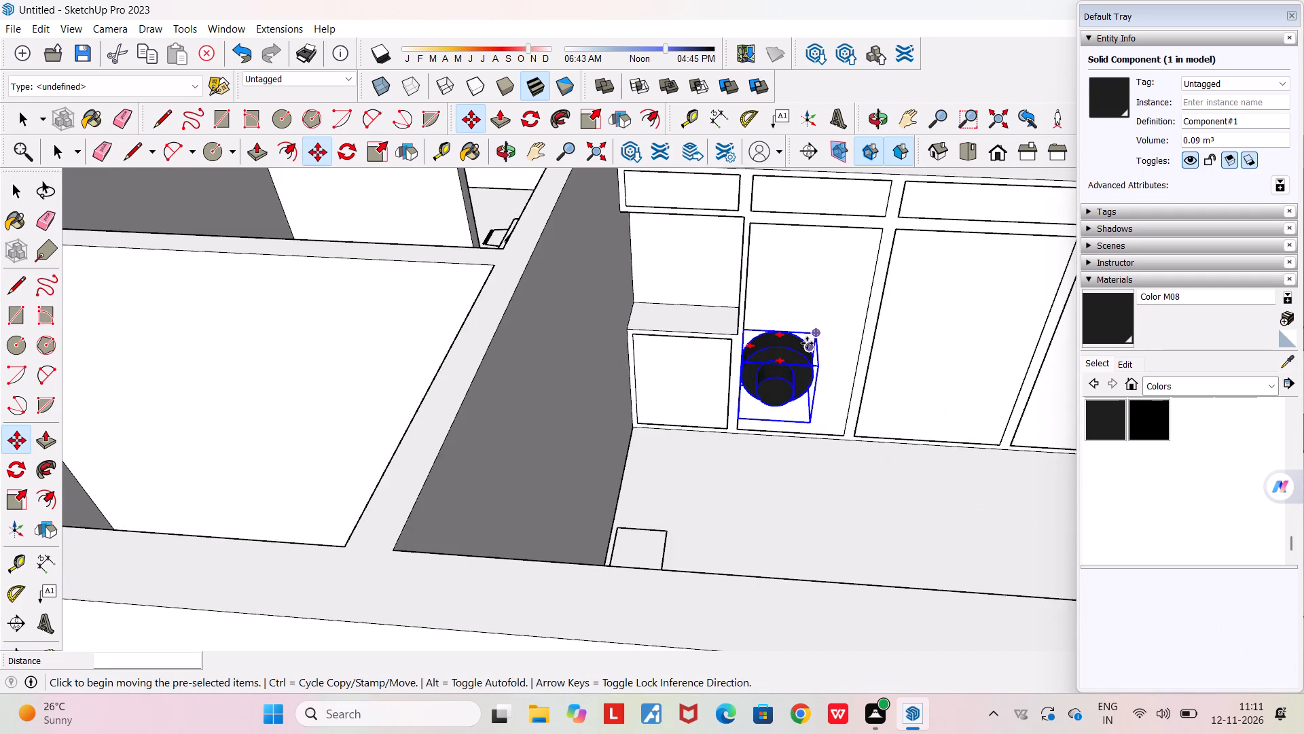
scroll(792, 379, up, 12)
middle_drag(814, 377, 827, 338)
scroll(827, 338, down, 10)
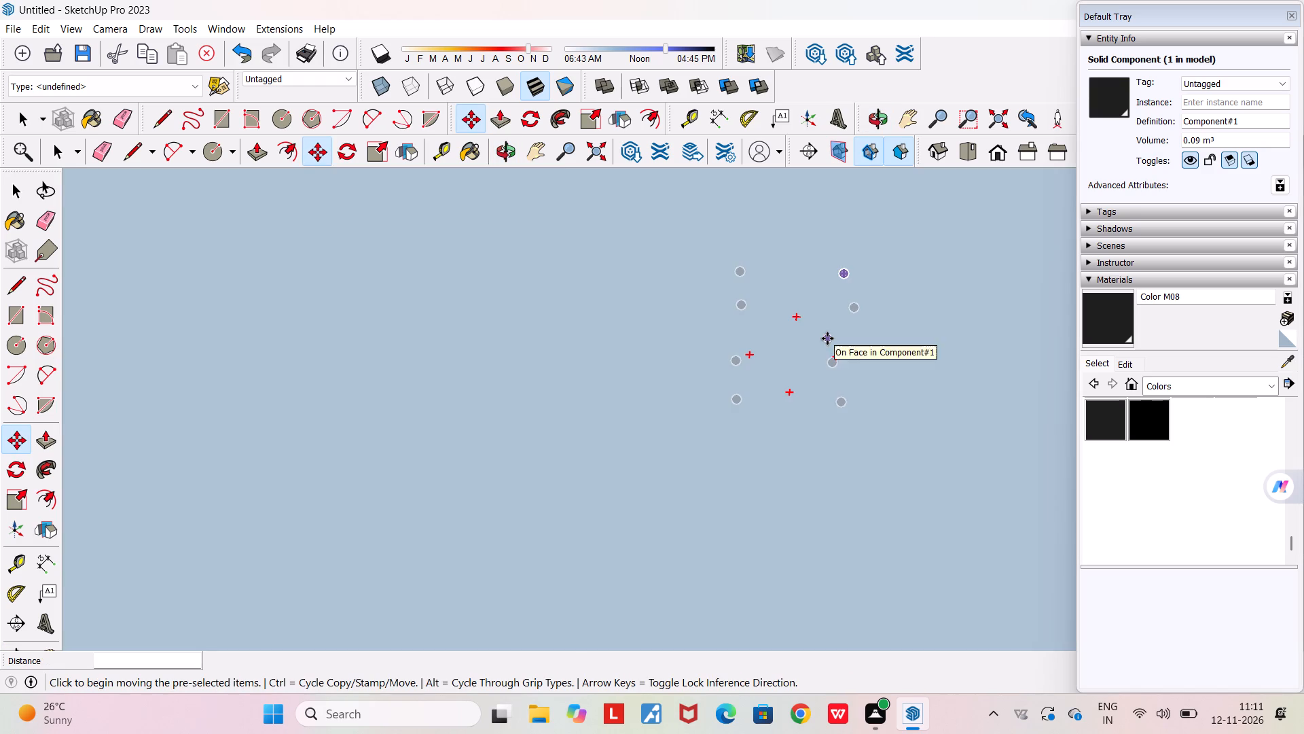
middle_drag(827, 338, 837, 421)
scroll(837, 421, down, 12)
click(1008, 111)
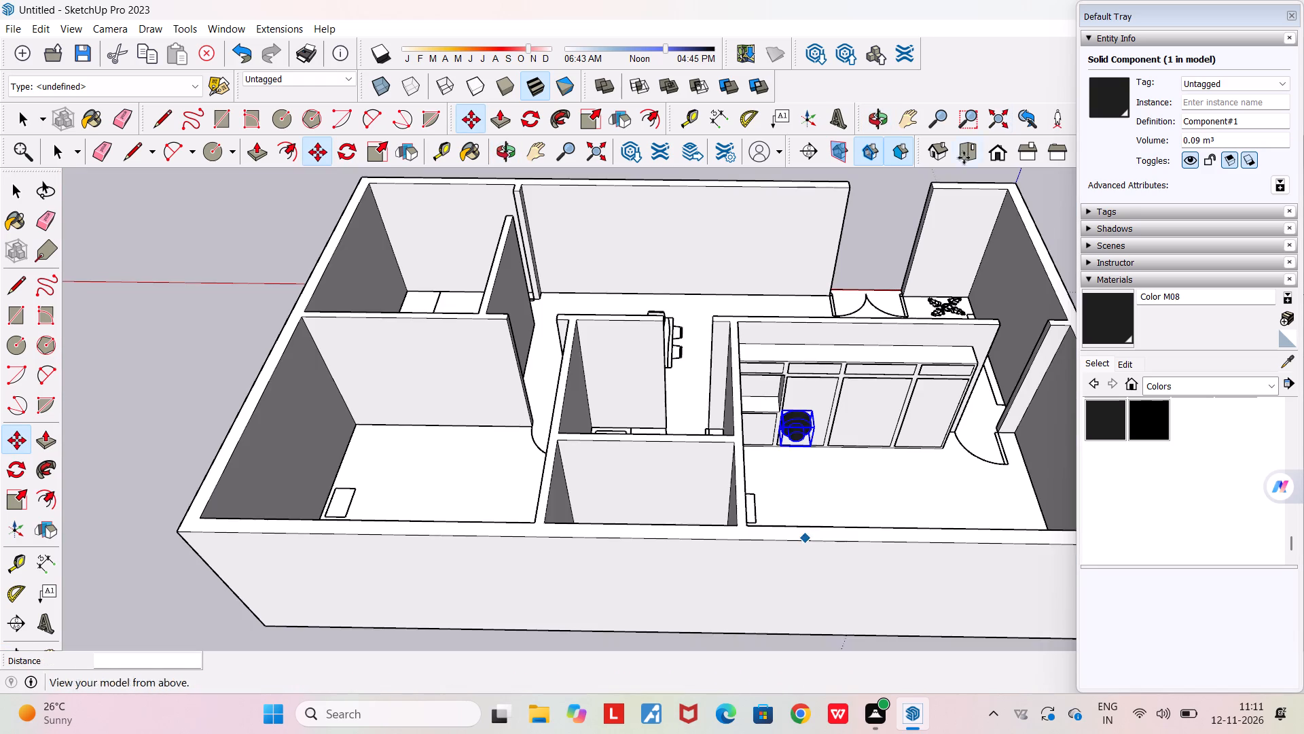
scroll(817, 449, up, 5)
scroll(853, 405, up, 9)
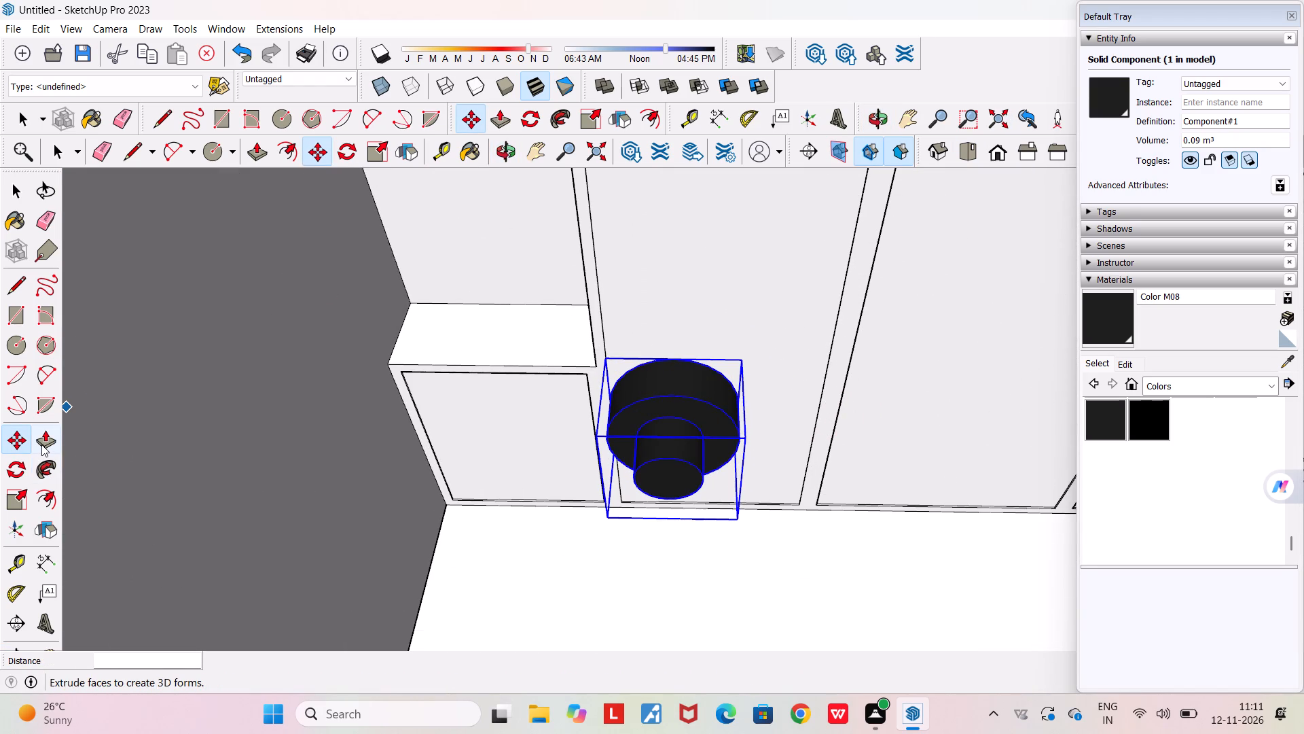
click(18, 493)
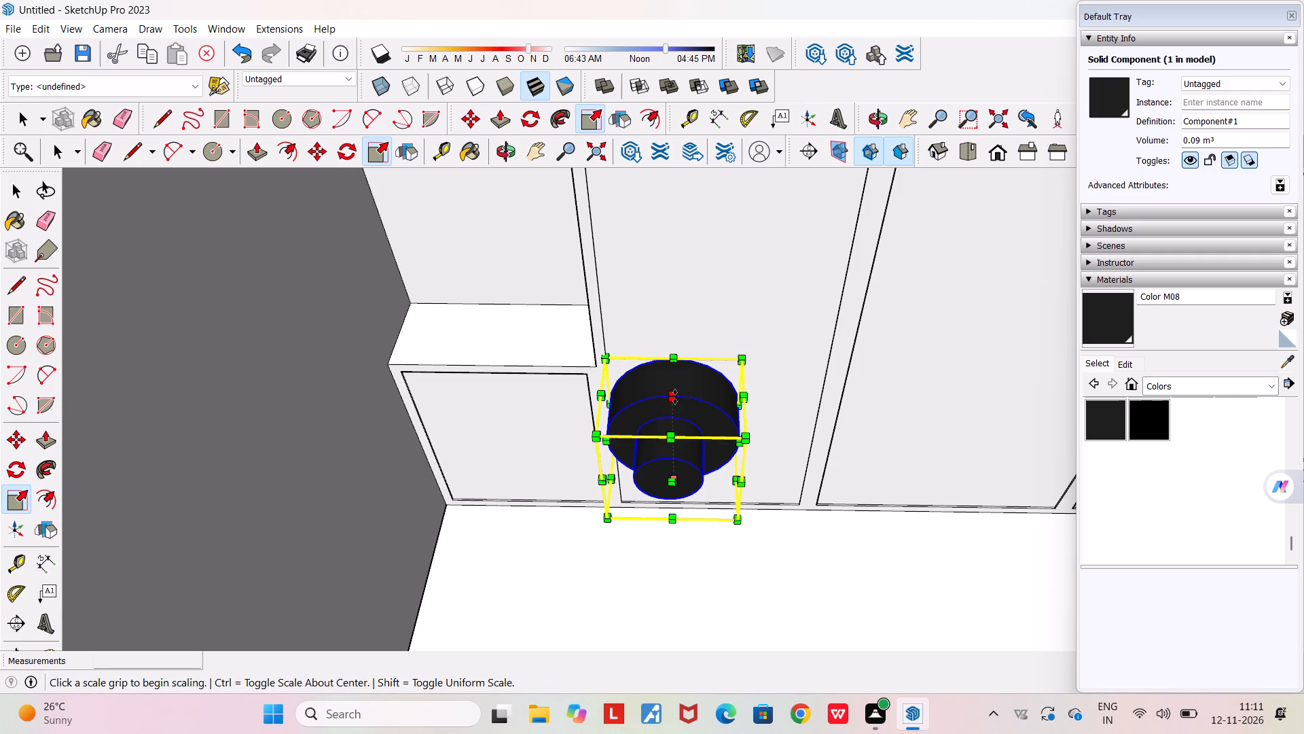
click(669, 485)
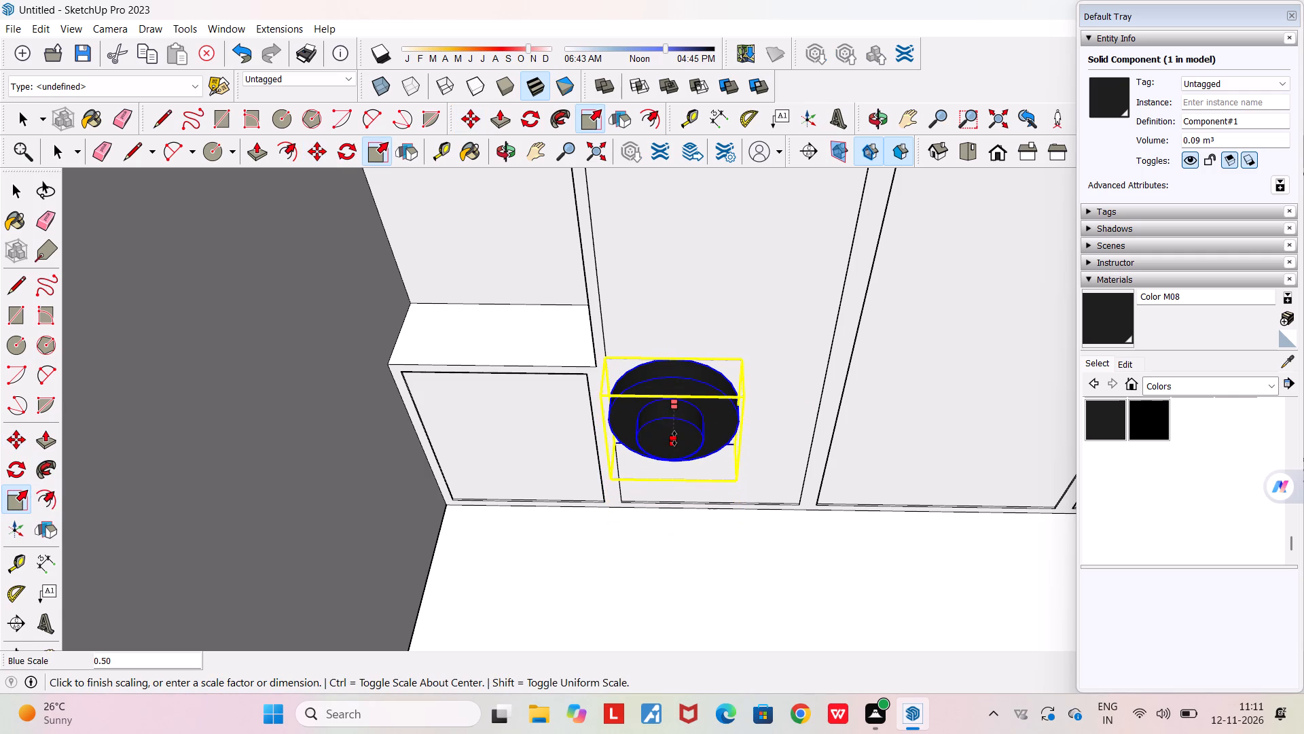
click(674, 438)
Shrink the knob's width from both sides, using about 0.66 red scale on the first side, and scale its height to about 0.50.
click(738, 425)
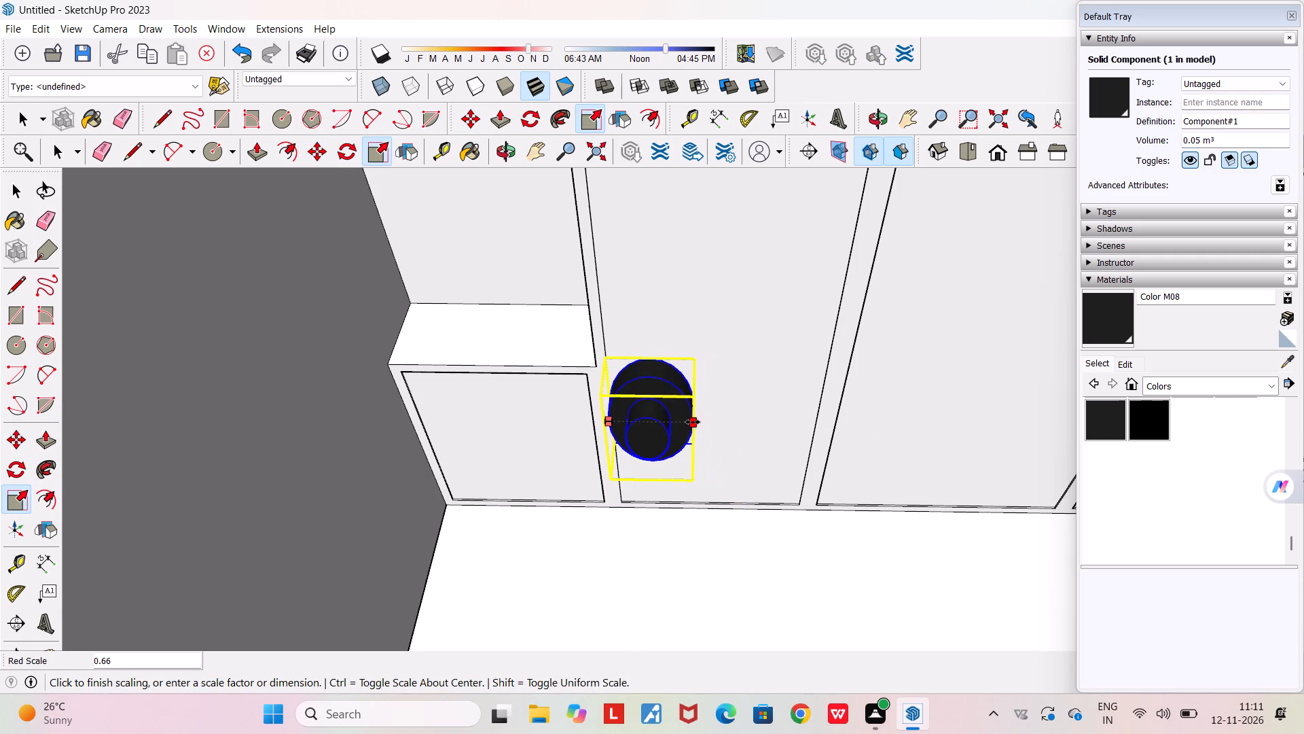
click(693, 422)
click(609, 425)
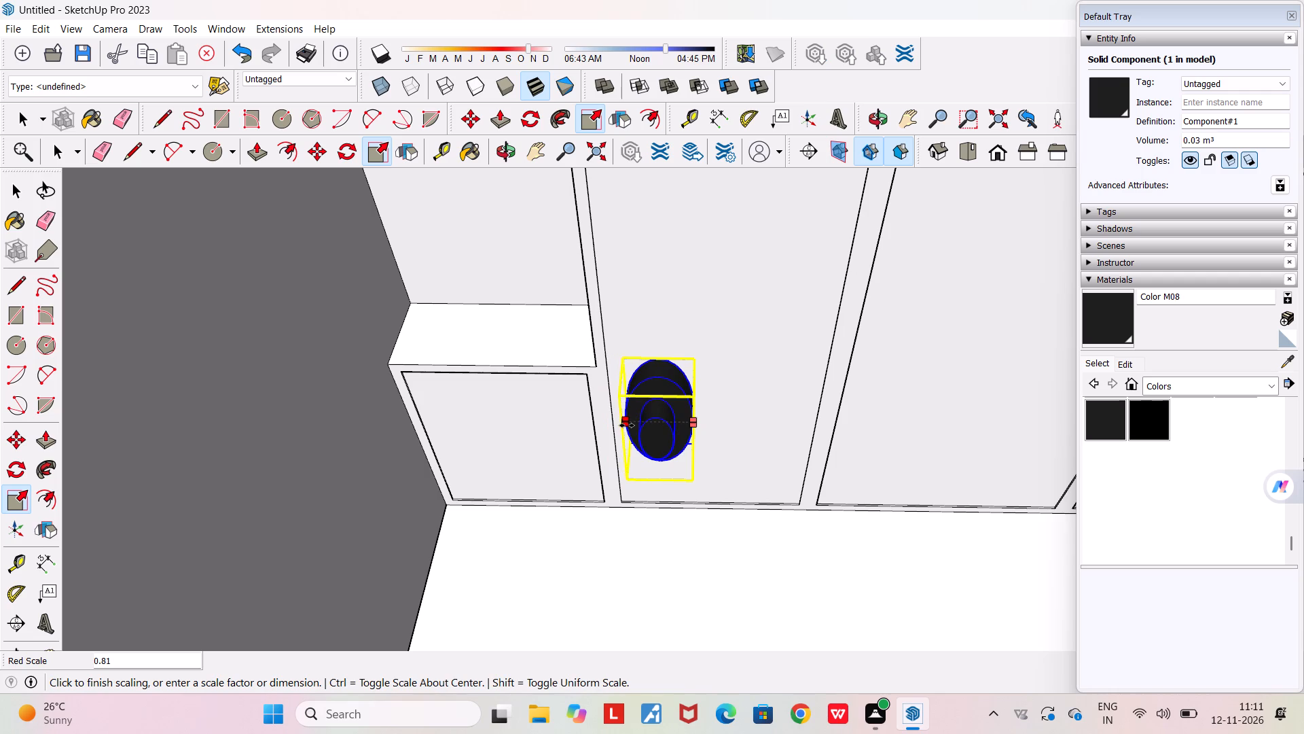
click(631, 427)
click(661, 372)
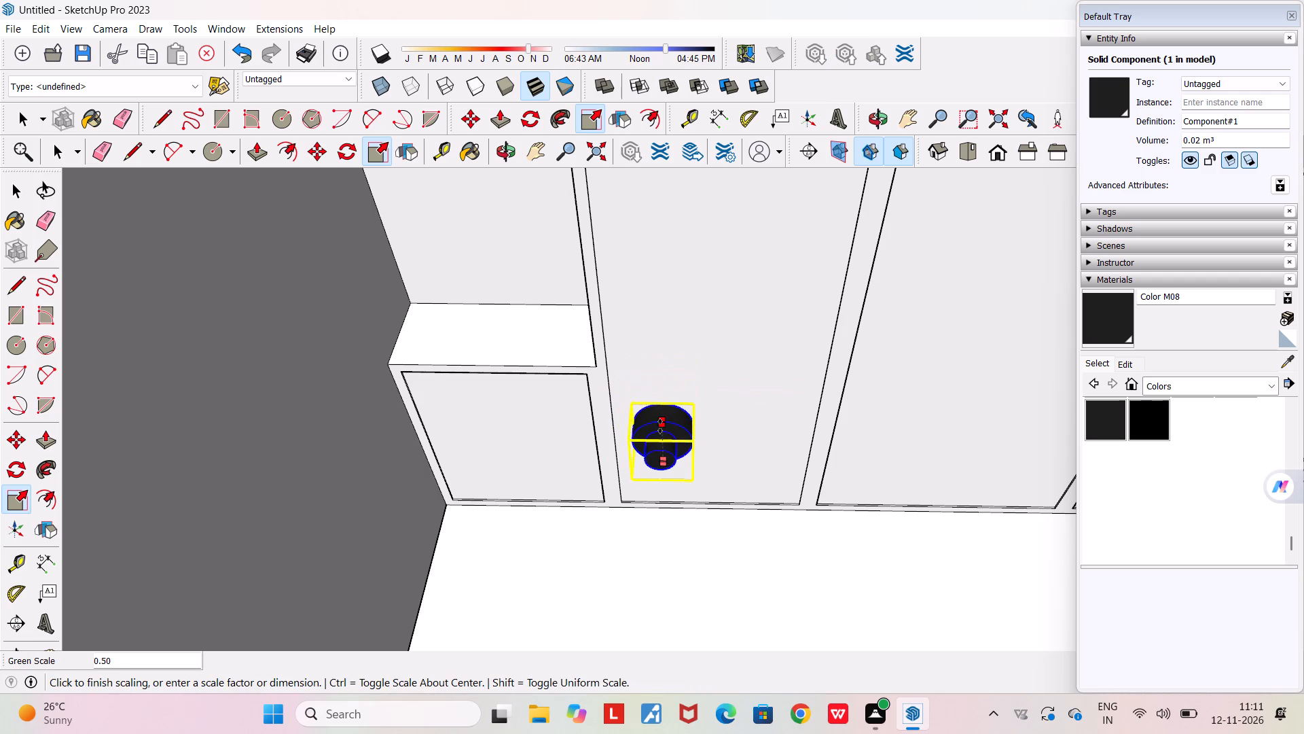
click(660, 426)
Scale the knob down further, to about 0.50 along its green axis and about 0.65 along its red axis.
middle_drag(664, 449, 687, 352)
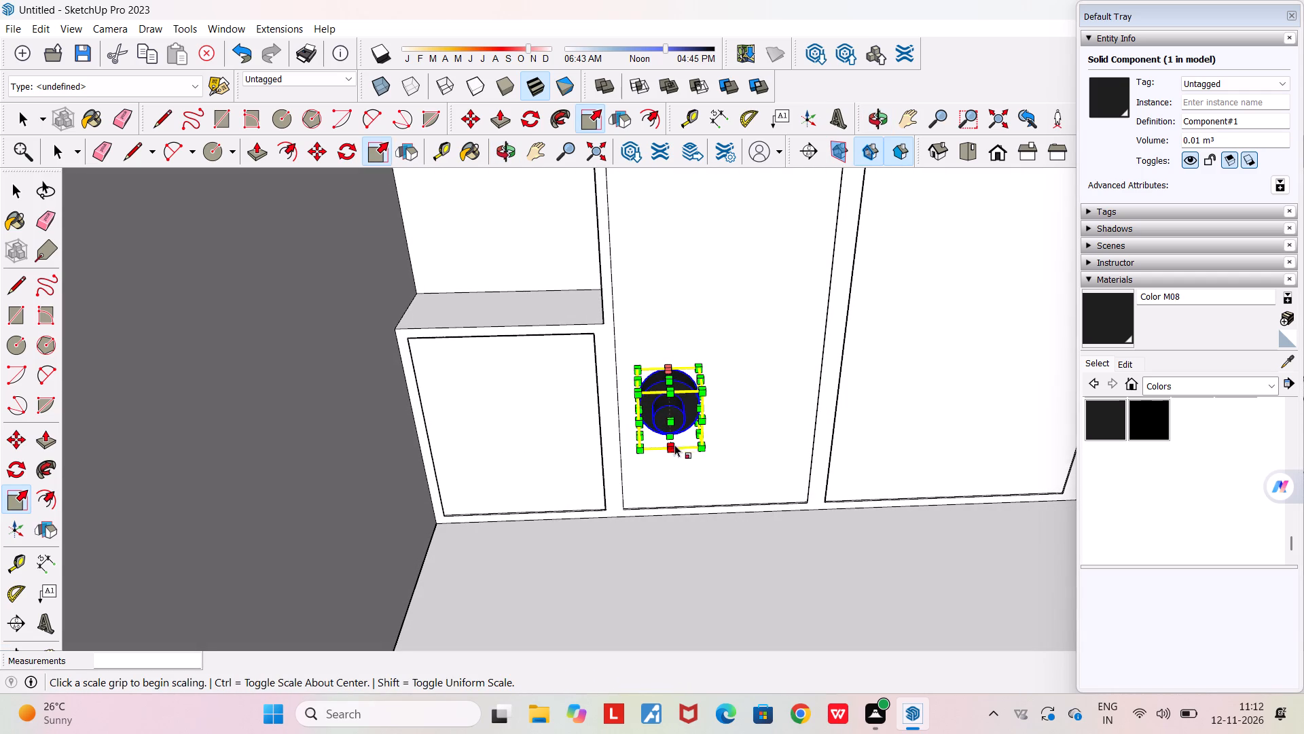
click(669, 439)
click(670, 410)
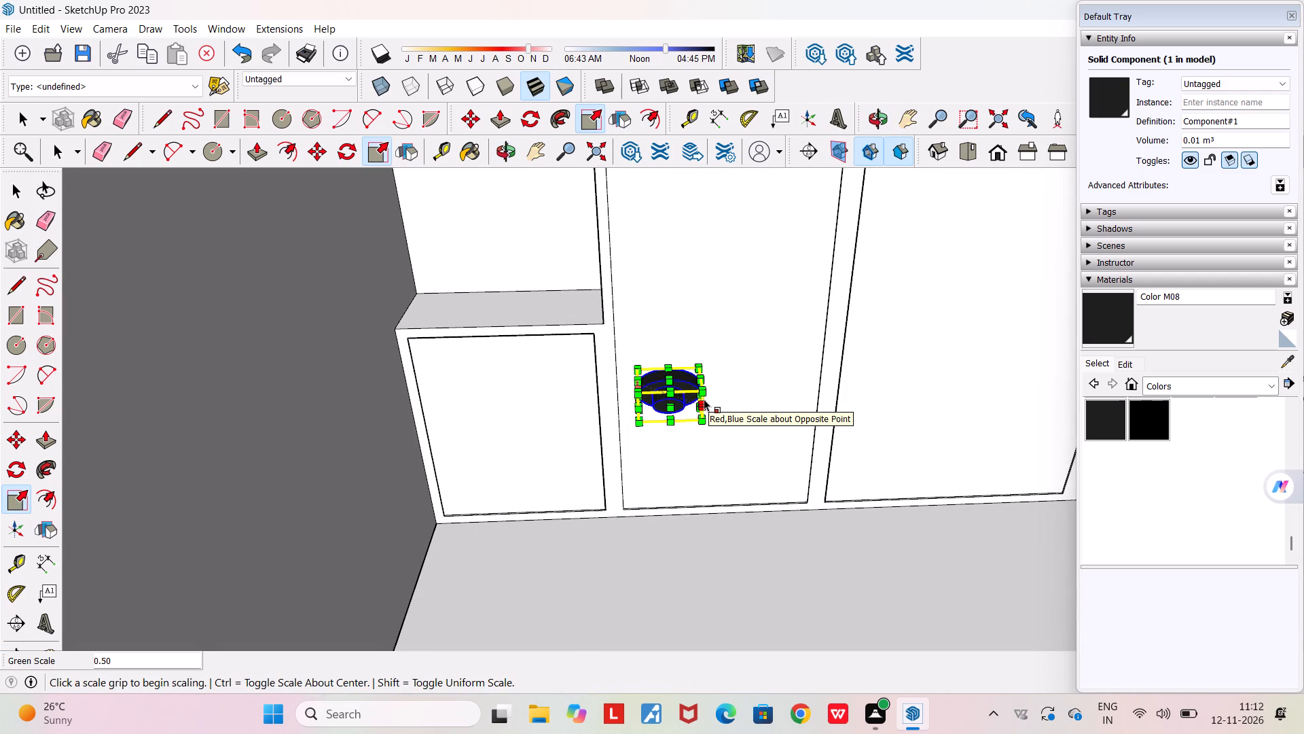
scroll(701, 398, up, 12)
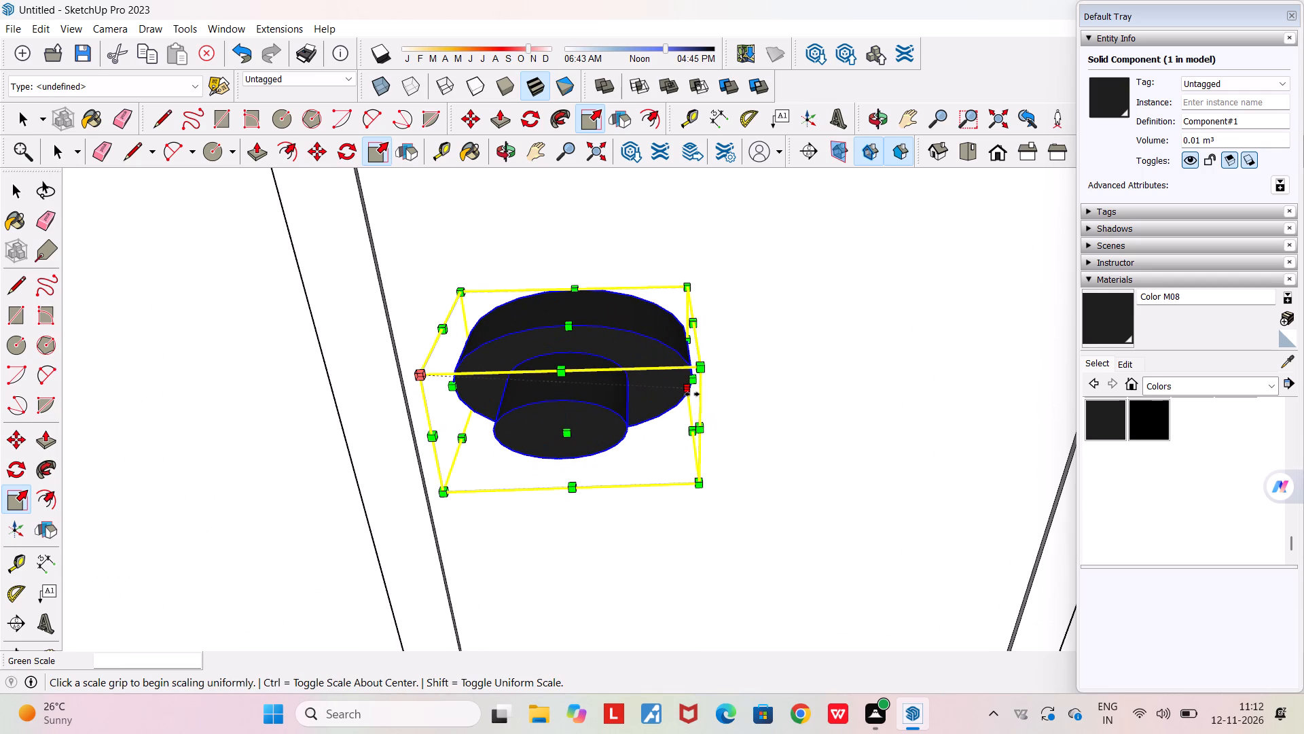
click(696, 385)
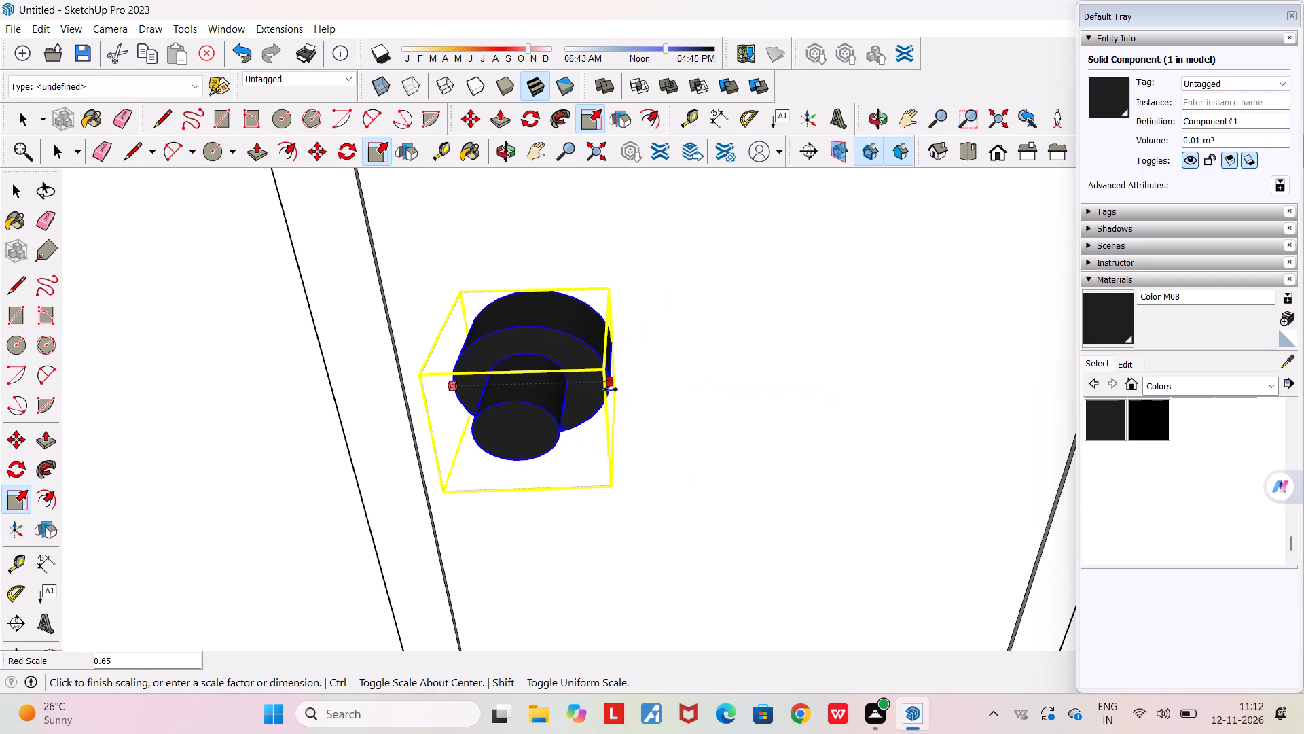
click(611, 389)
Shorten the knob's projection from the door by scaling it to about 0.34 along its blue axis.
middle_drag(606, 402, 958, 389)
scroll(958, 389, down, 3)
click(993, 108)
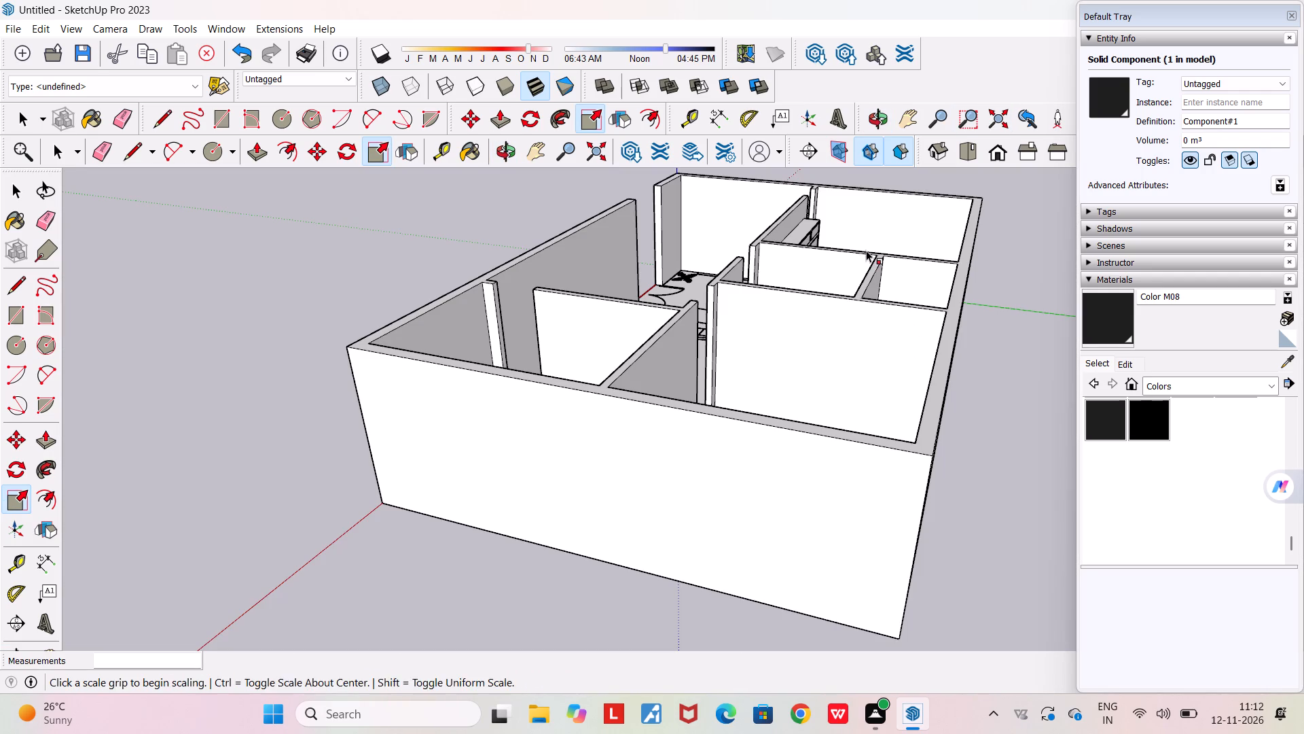
middle_drag(734, 426, 706, 578)
scroll(702, 551, down, 1)
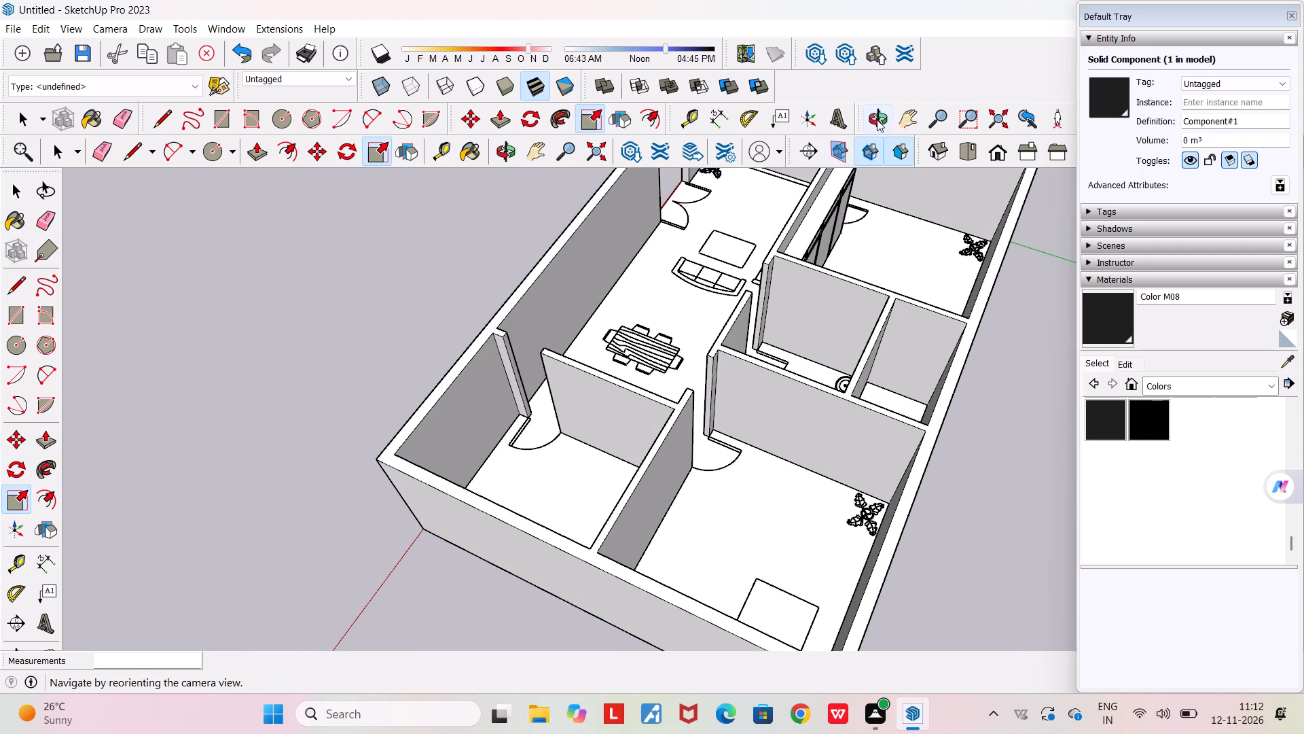
click(907, 113)
drag(622, 269, 316, 427)
middle_drag(546, 477, 714, 446)
scroll(621, 472, up, 1)
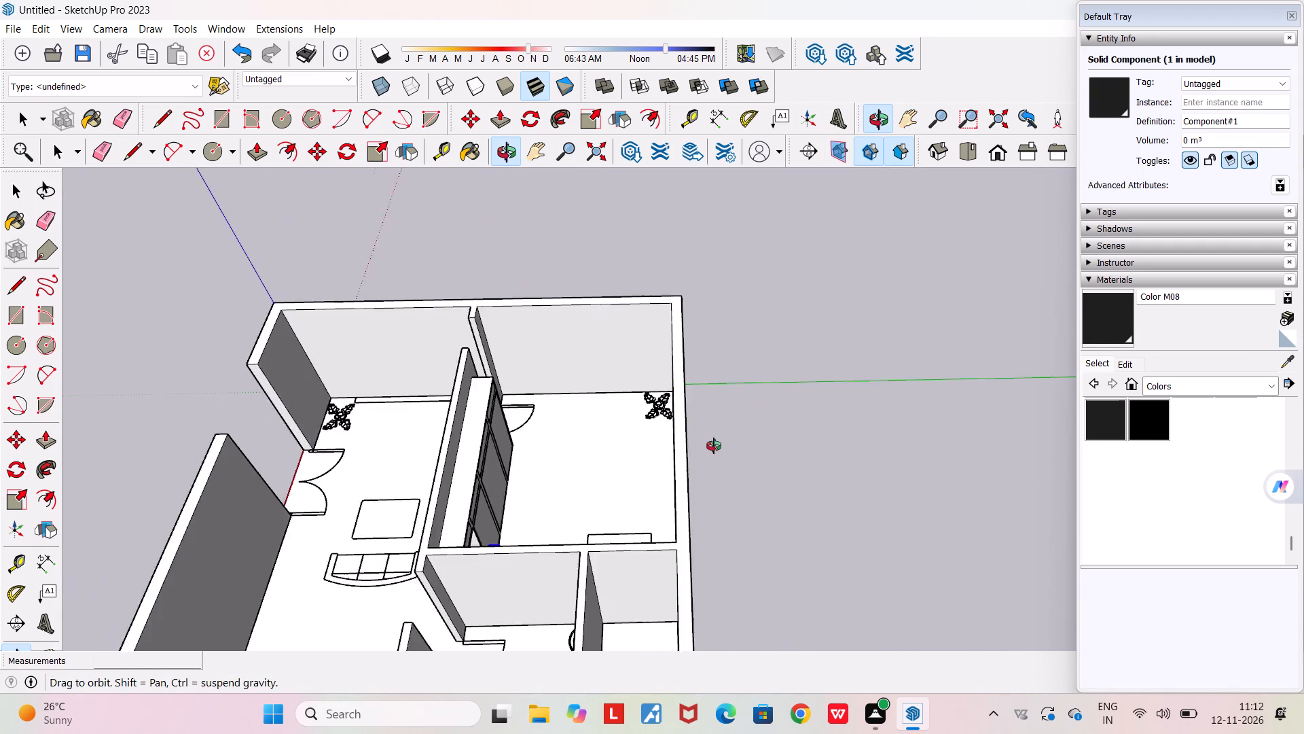
middle_drag(714, 446, 685, 500)
scroll(499, 536, up, 19)
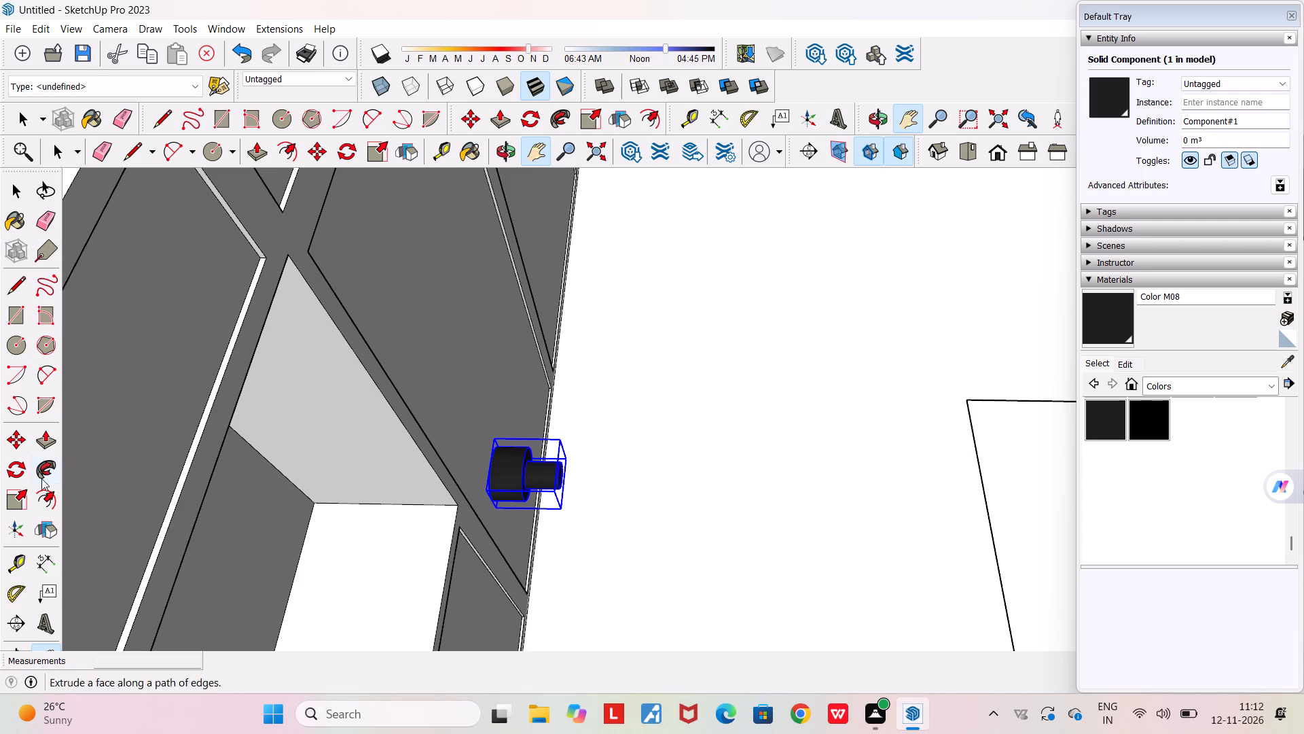
click(16, 504)
scroll(557, 505, up, 9)
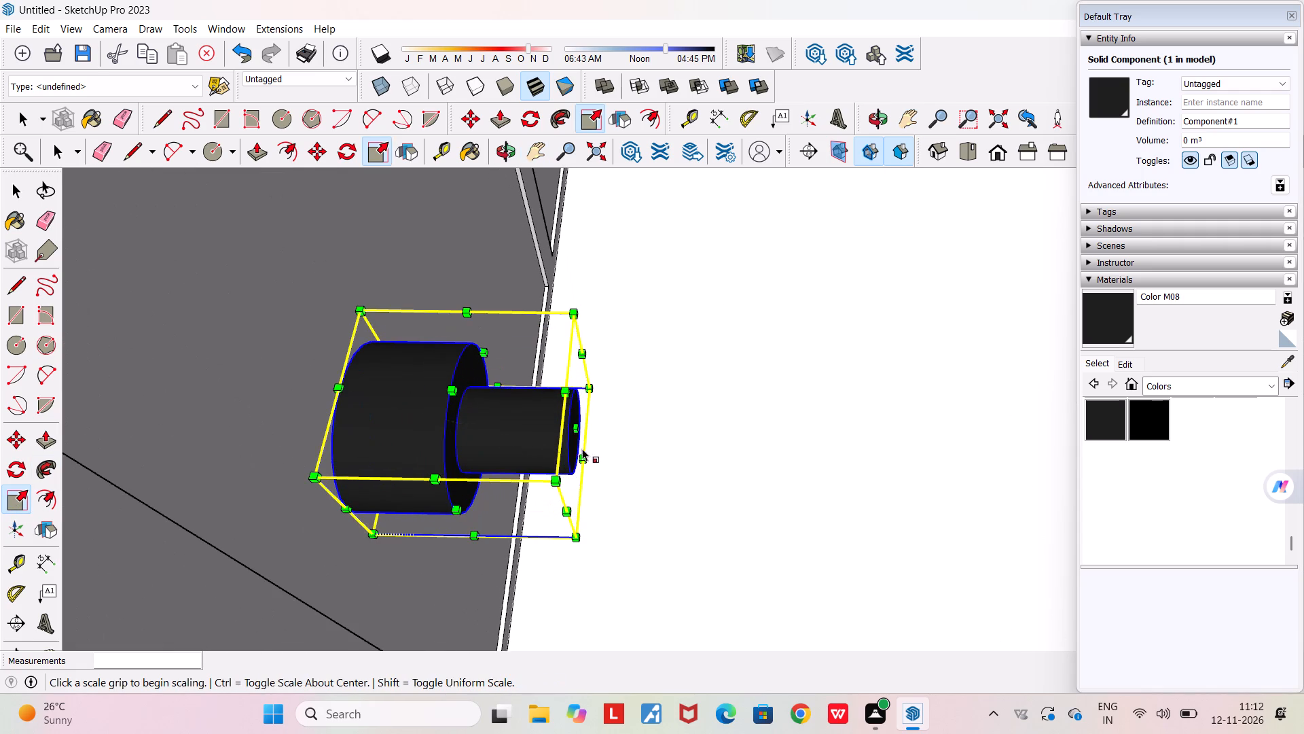
click(575, 431)
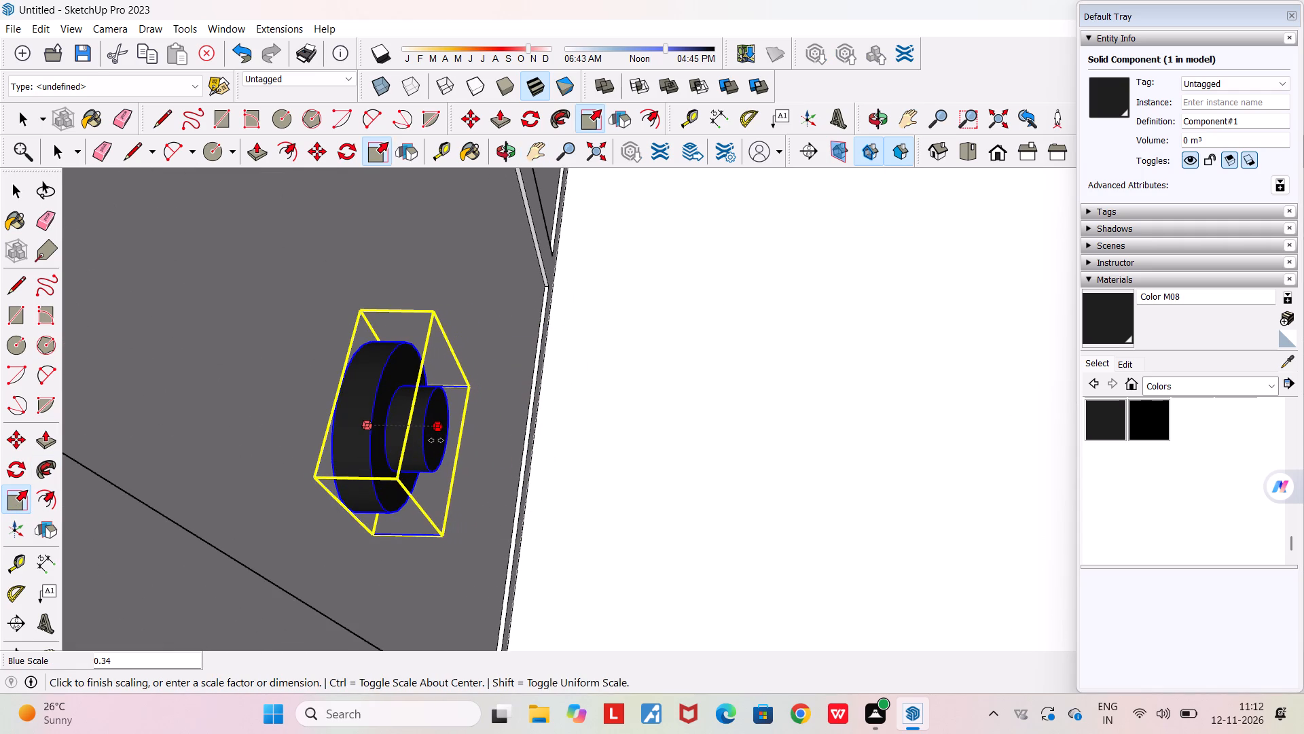
click(436, 440)
Scale the knob to about 0.61 along its red axis and about 0.67 along its green axis.
middle_drag(471, 418, 309, 332)
scroll(309, 332, down, 7)
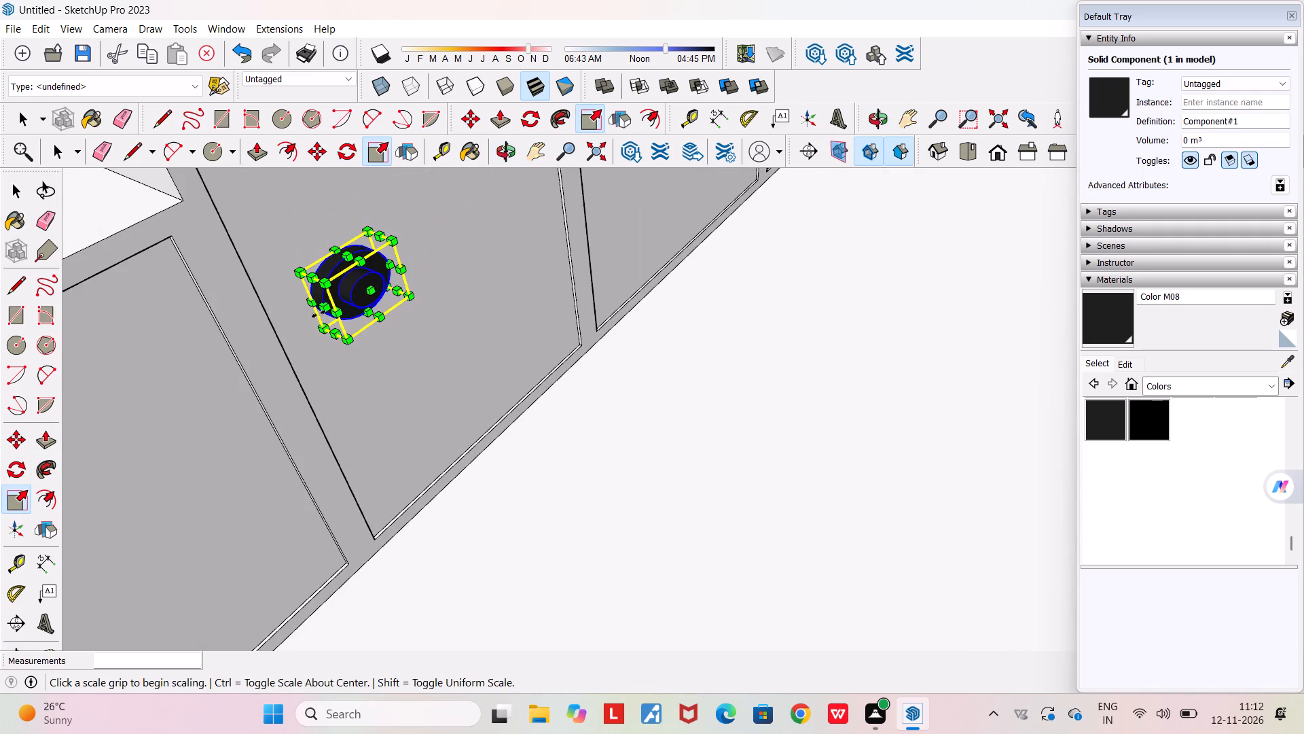
click(325, 305)
click(351, 291)
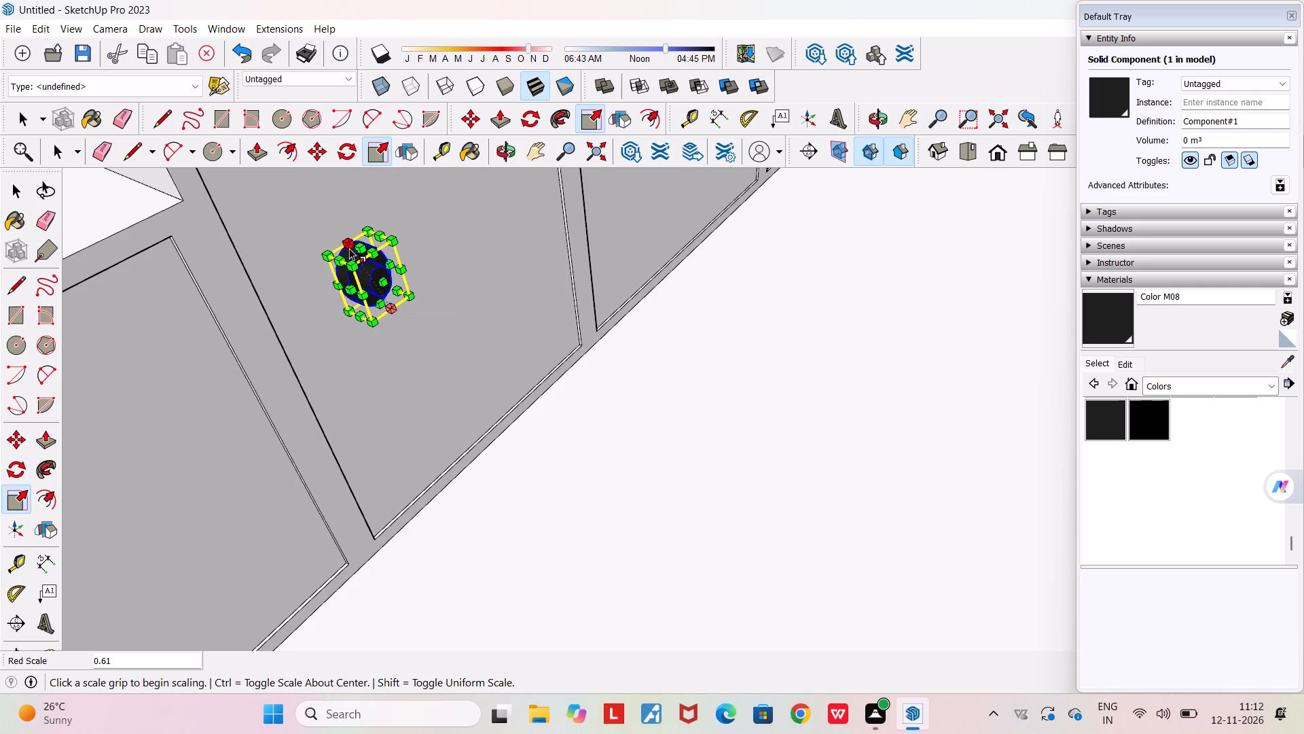
click(355, 249)
click(355, 271)
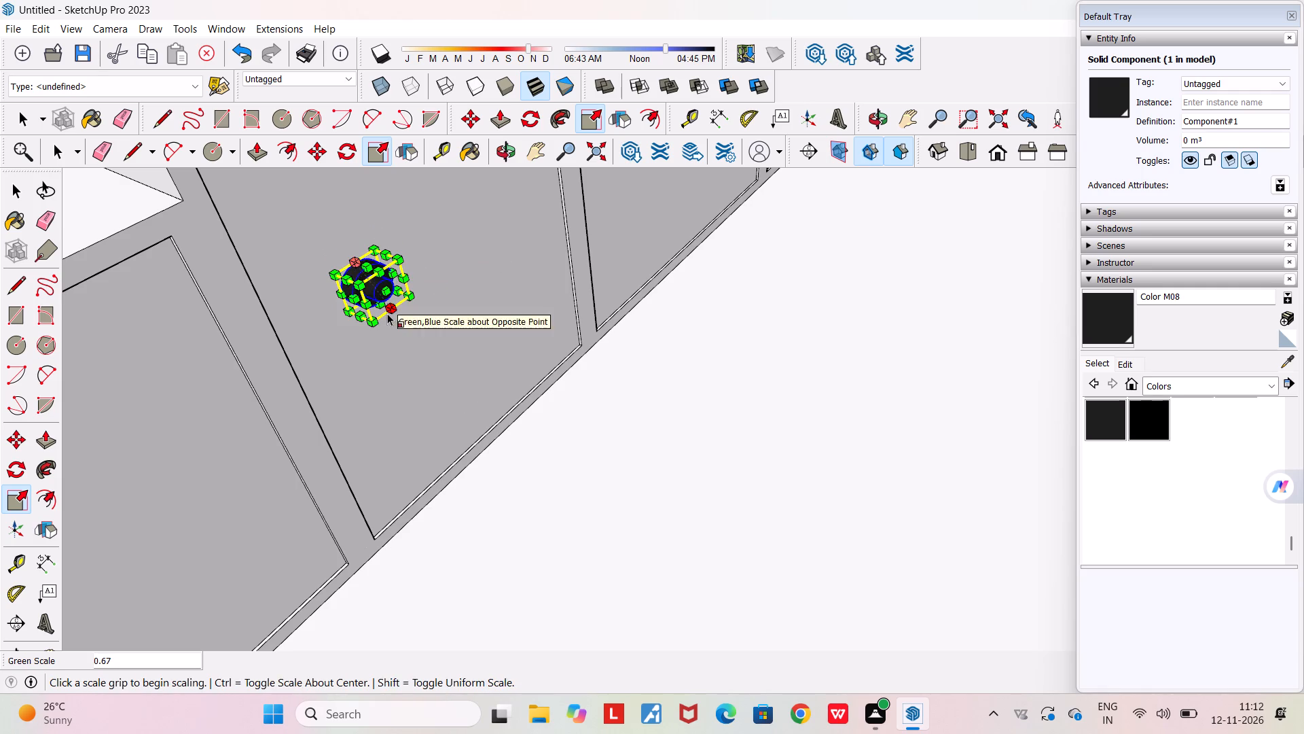
Examine the knob's size and proportions against the wardrobe doors, both close up and from the whole house.
middle_drag(387, 313, 598, 312)
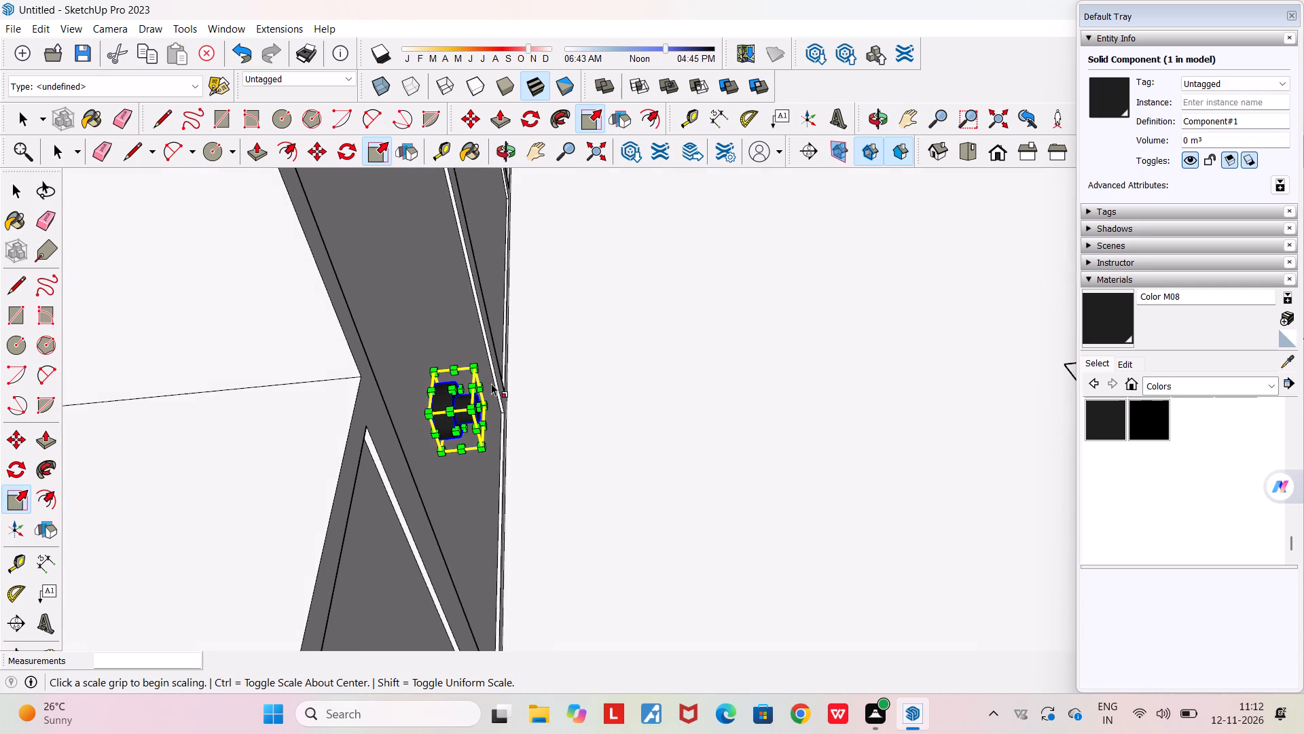
scroll(489, 387, up, 2)
scroll(466, 444, up, 2)
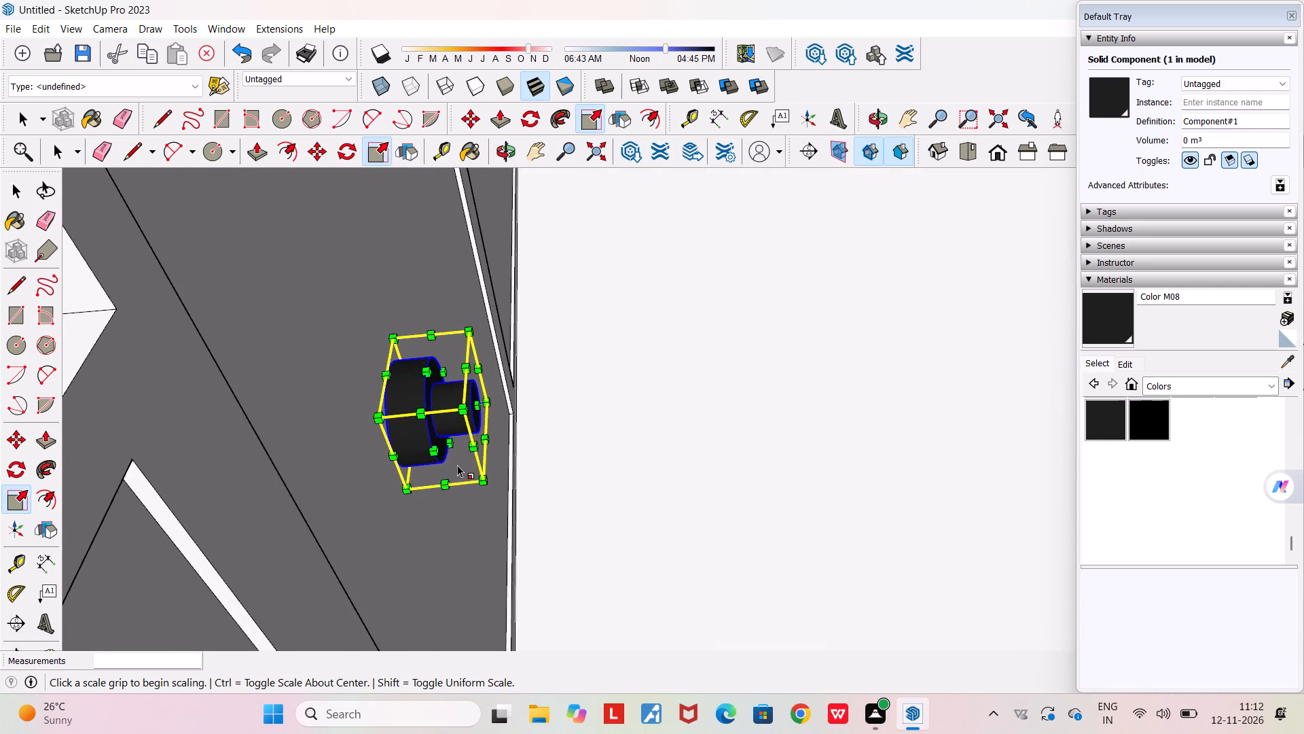
middle_drag(454, 462, 412, 436)
scroll(412, 436, down, 2)
middle_drag(425, 439, 255, 441)
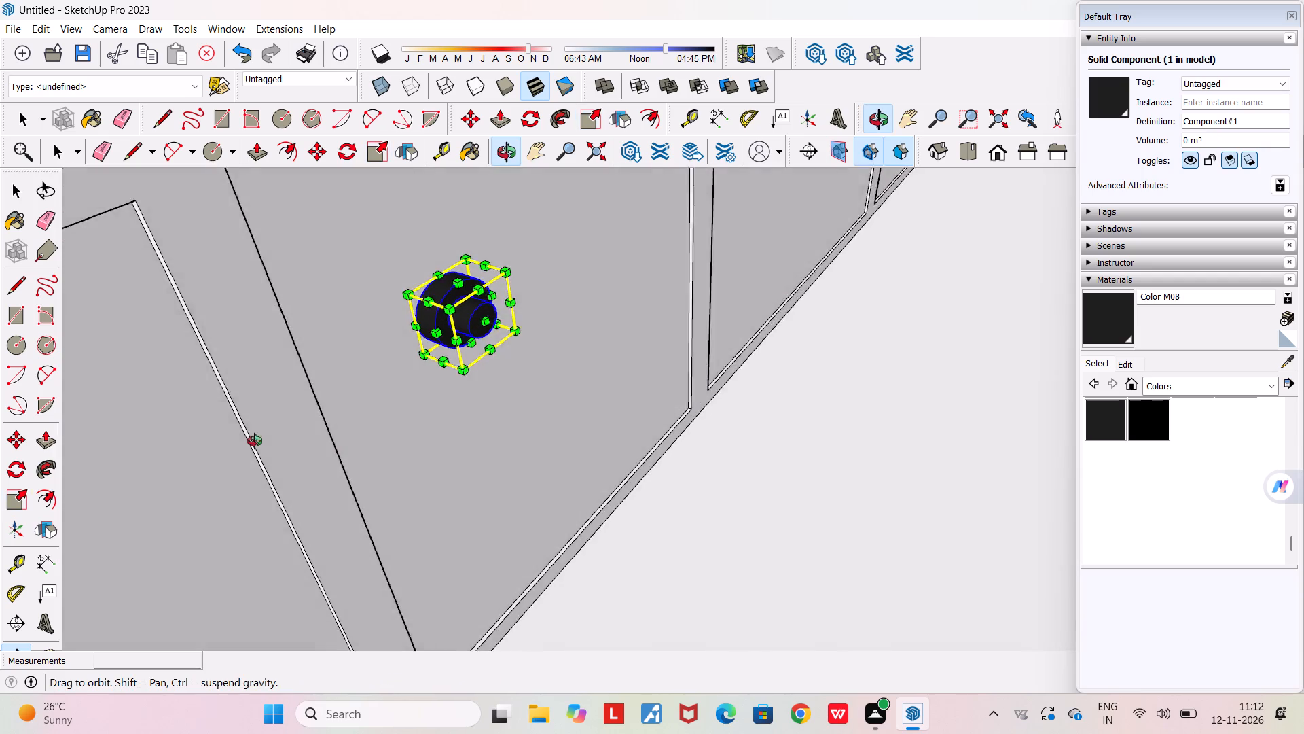
middle_drag(255, 441, 244, 441)
scroll(244, 441, down, 8)
middle_drag(413, 398, 316, 381)
scroll(316, 381, down, 3)
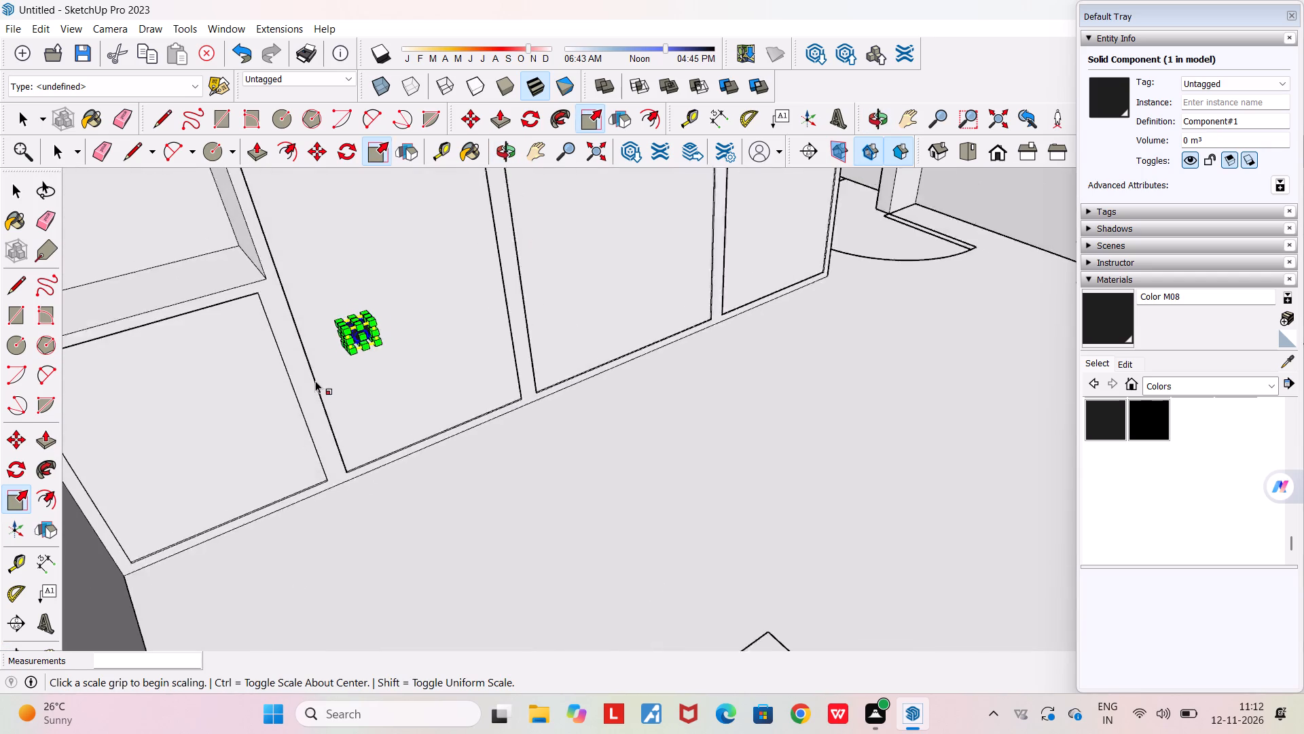
scroll(315, 381, down, 8)
click(994, 122)
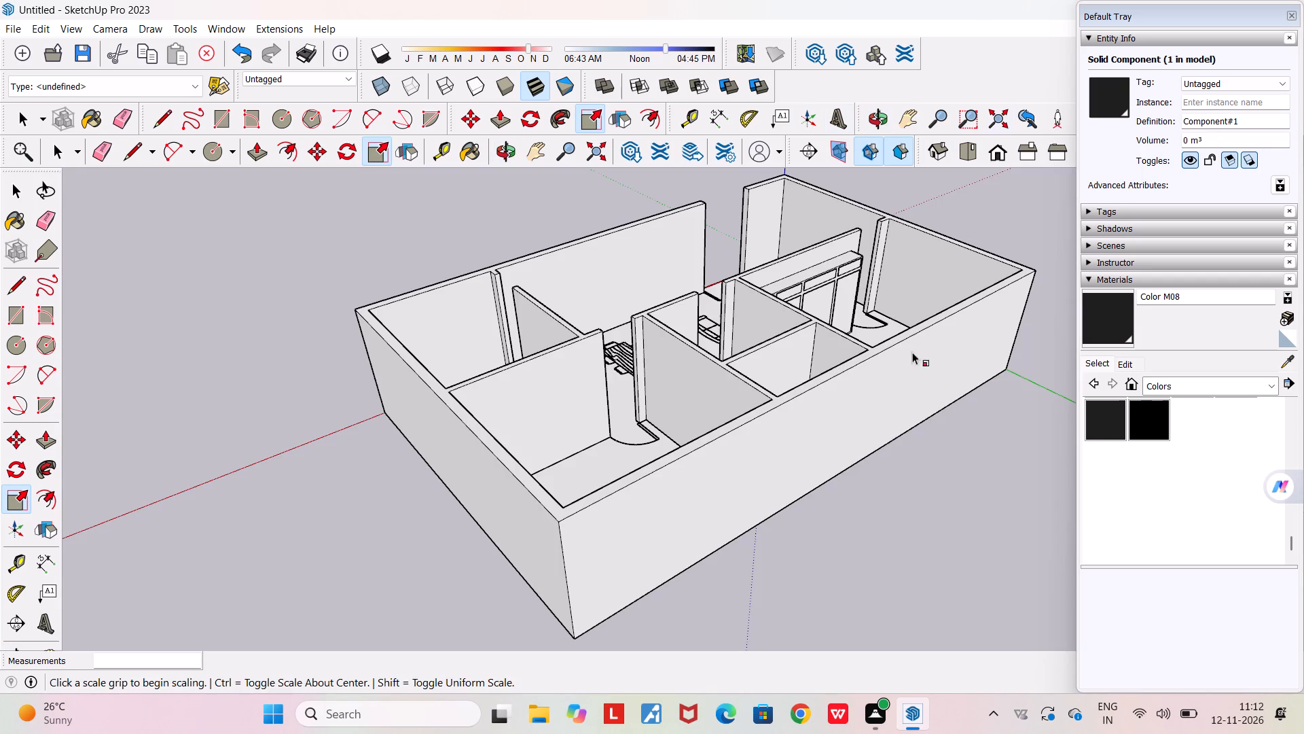
middle_drag(896, 274, 327, 262)
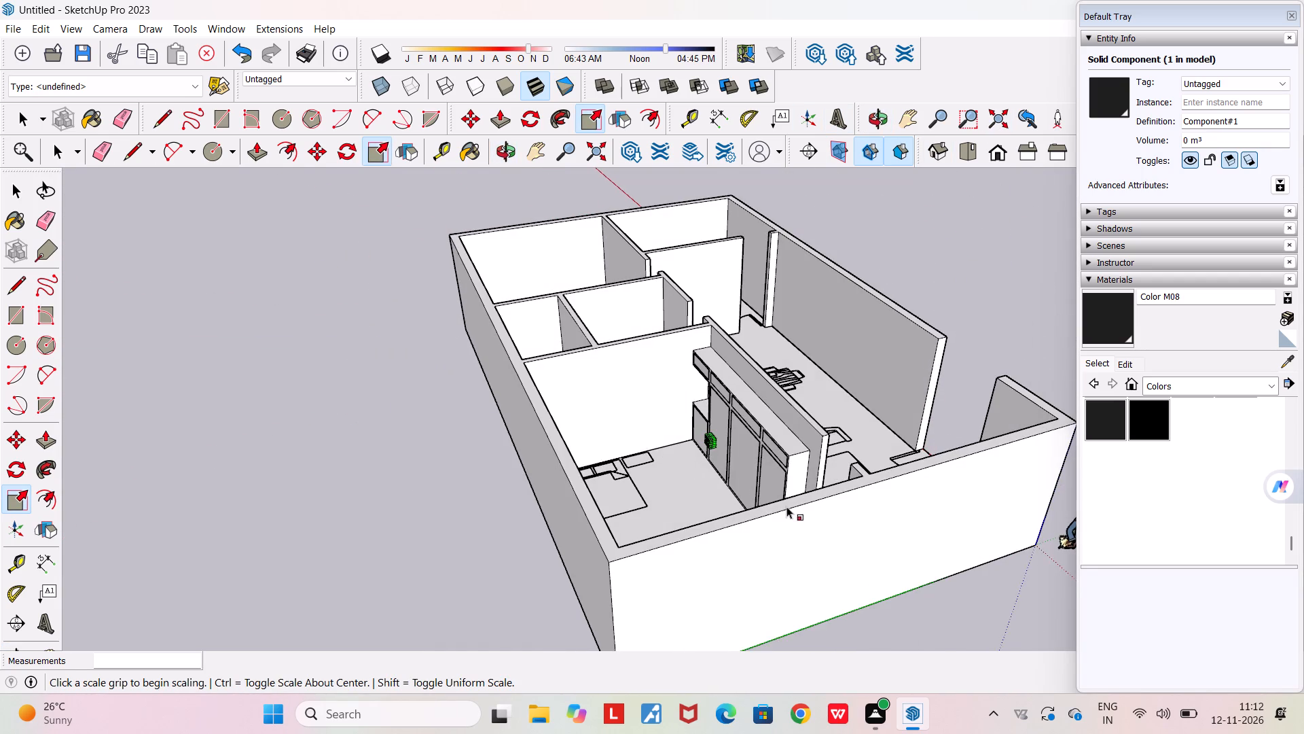
scroll(799, 513, up, 7)
middle_drag(789, 500, 1063, 524)
scroll(635, 440, up, 7)
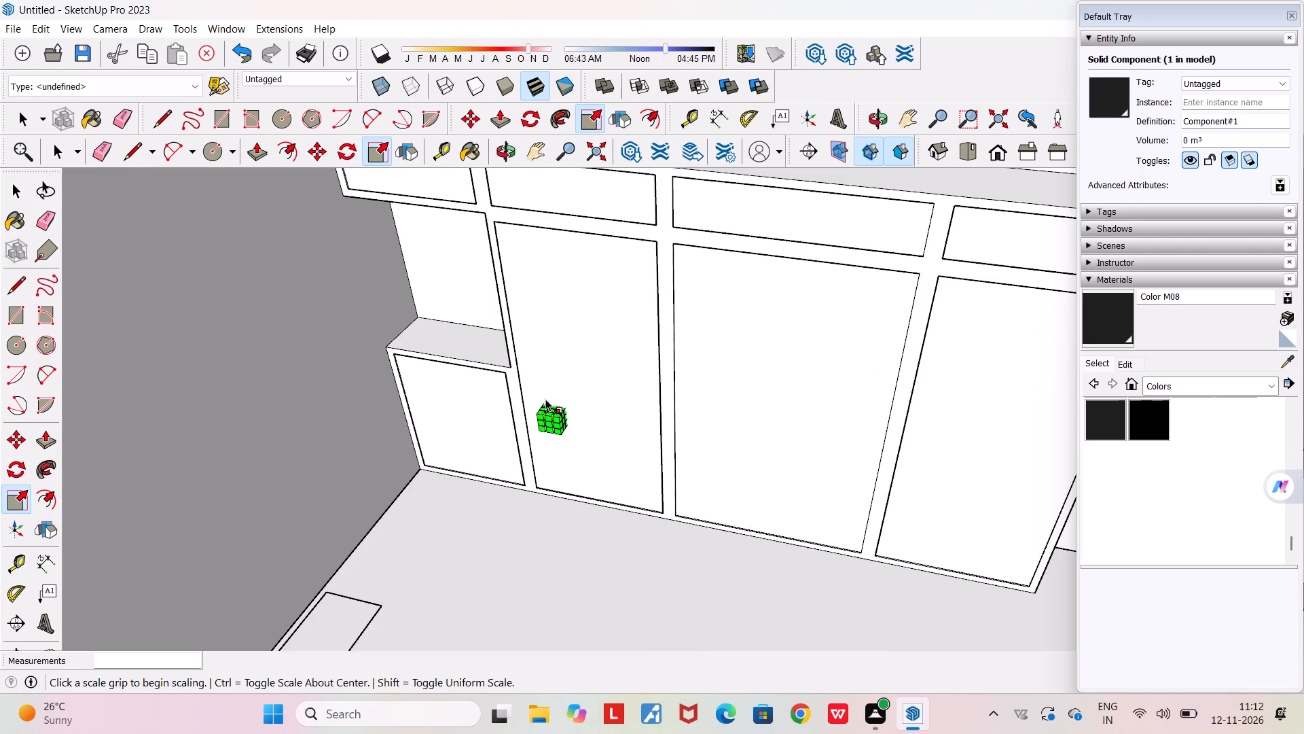
scroll(533, 406, up, 4)
middle_drag(546, 408, 647, 392)
scroll(647, 392, down, 4)
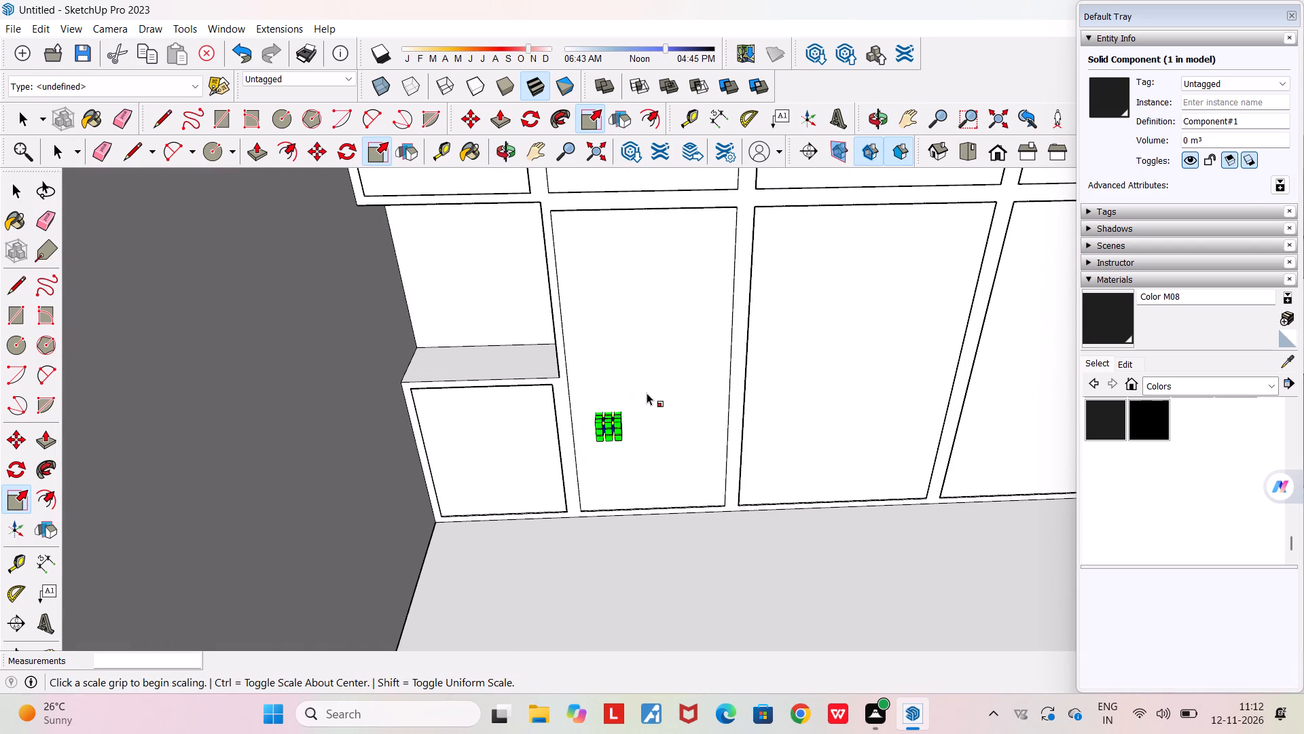
Move the knob about 0.49 m up the tall door's face, close to the door edge beside the low cabinet.
key(m)
scroll(611, 466, up, 6)
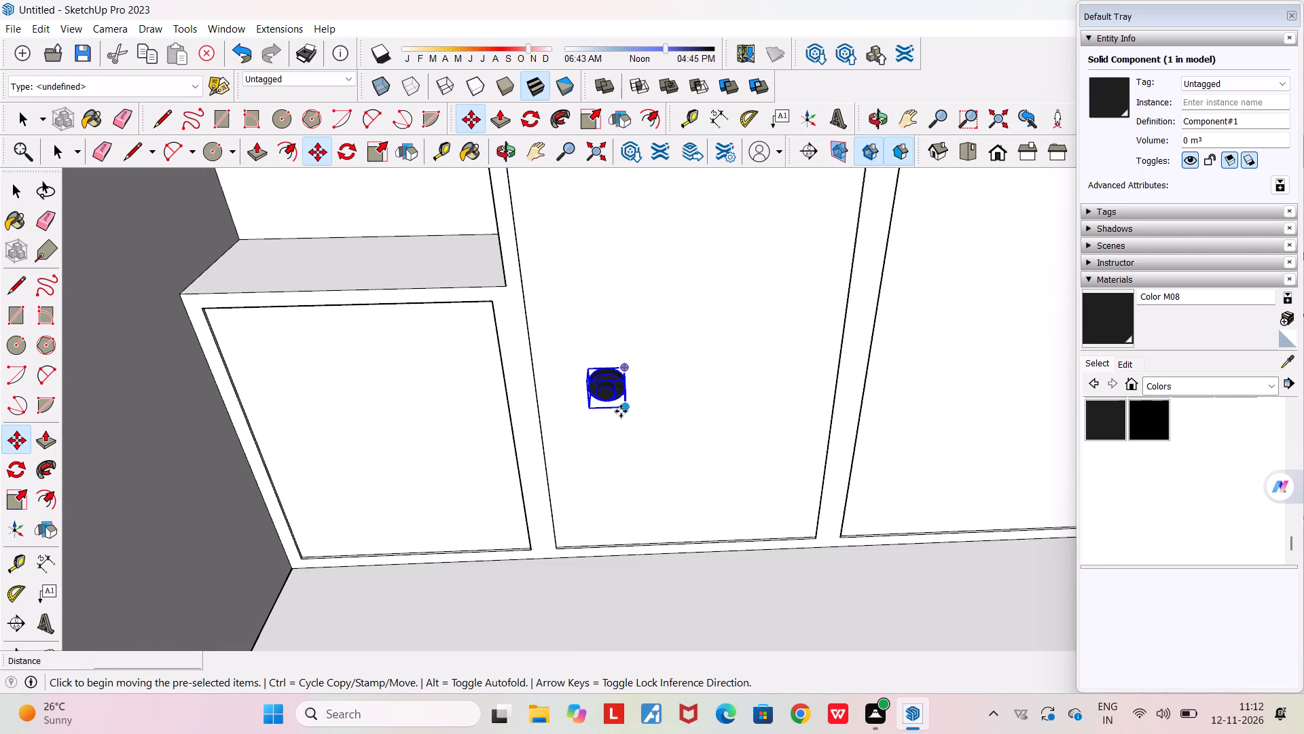
click(625, 409)
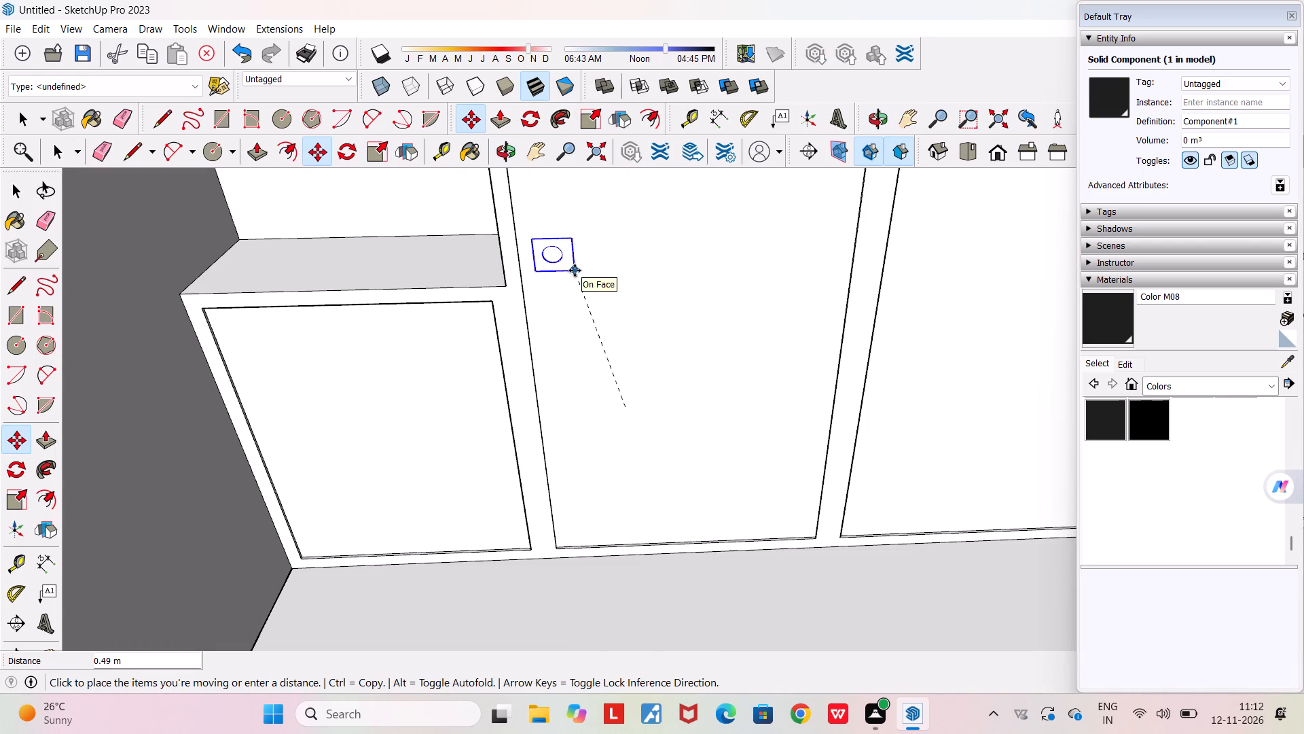
click(575, 270)
Move the knob about 0.06 m outward so that it projects from the tall door's face.
scroll(593, 325, up, 1)
middle_drag(602, 330, 938, 425)
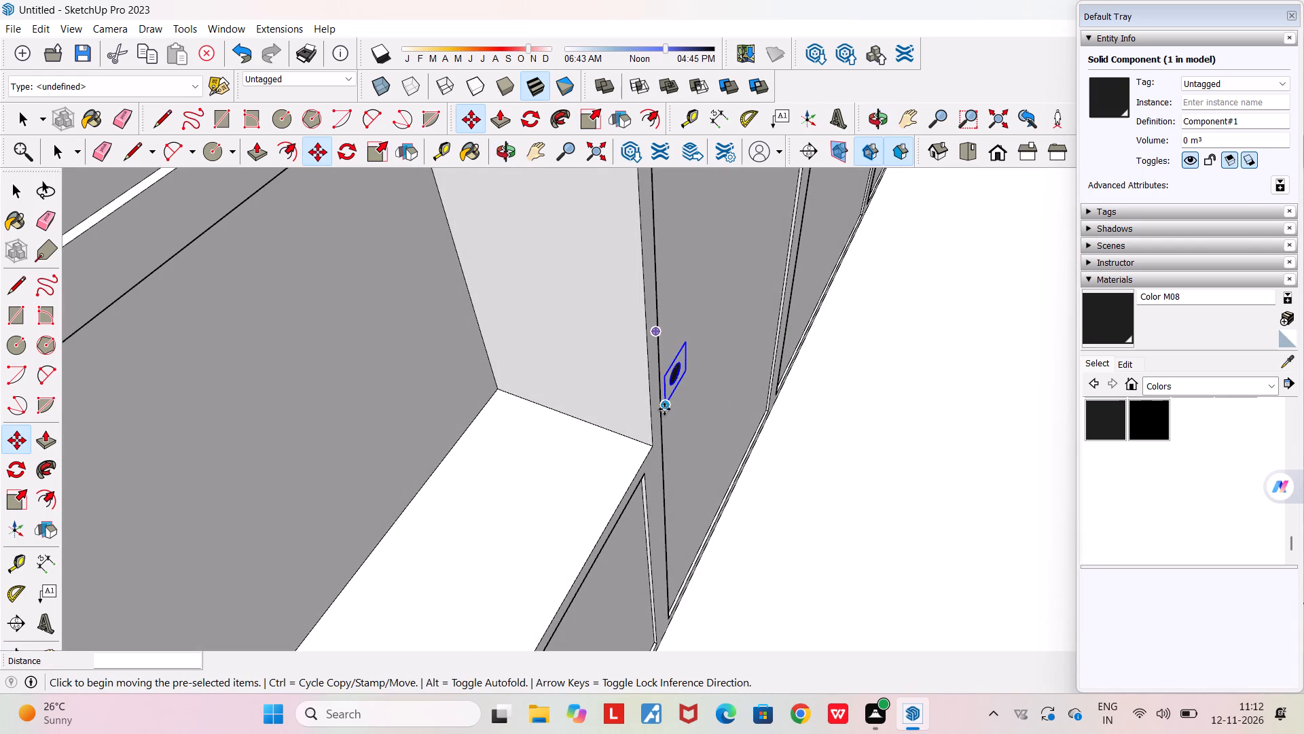
click(666, 408)
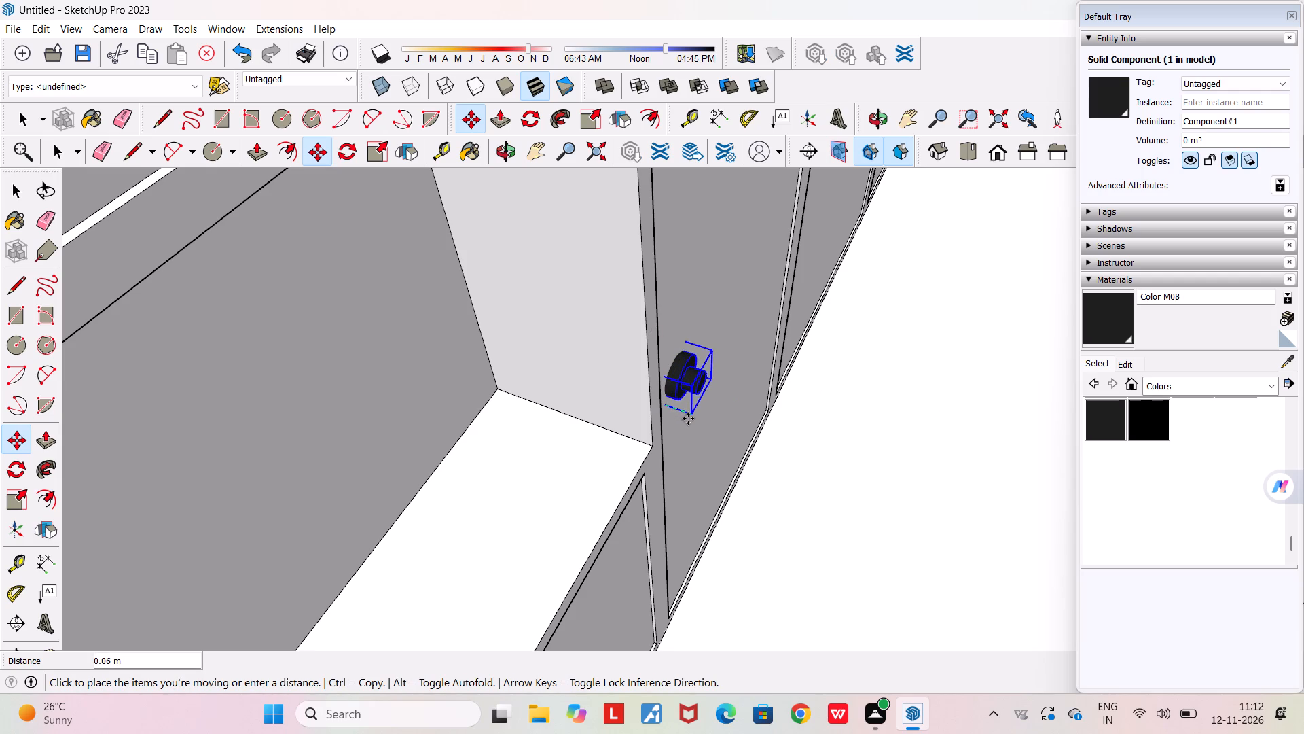
click(689, 420)
middle_drag(733, 413, 556, 344)
scroll(556, 344, down, 8)
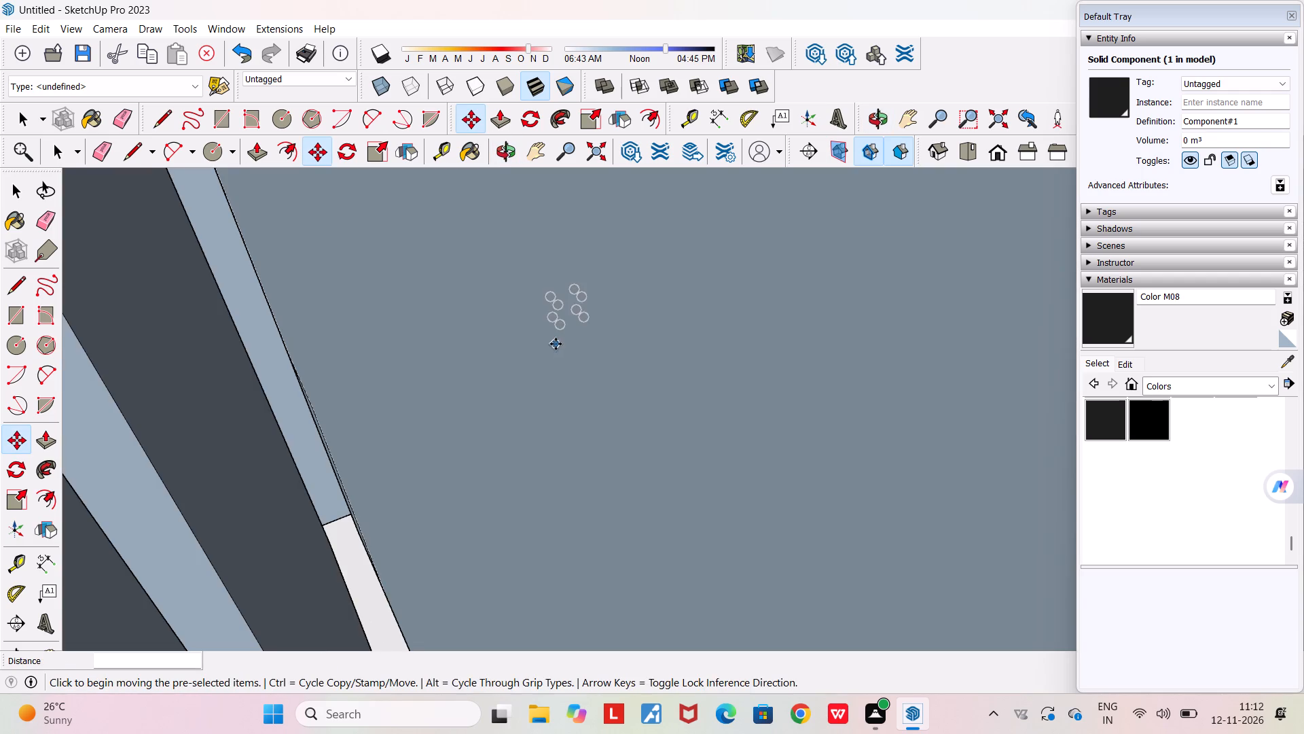
Move the knob by its outer corner slightly farther outward from the tall door's face.
middle_drag(560, 344, 719, 436)
scroll(719, 436, down, 4)
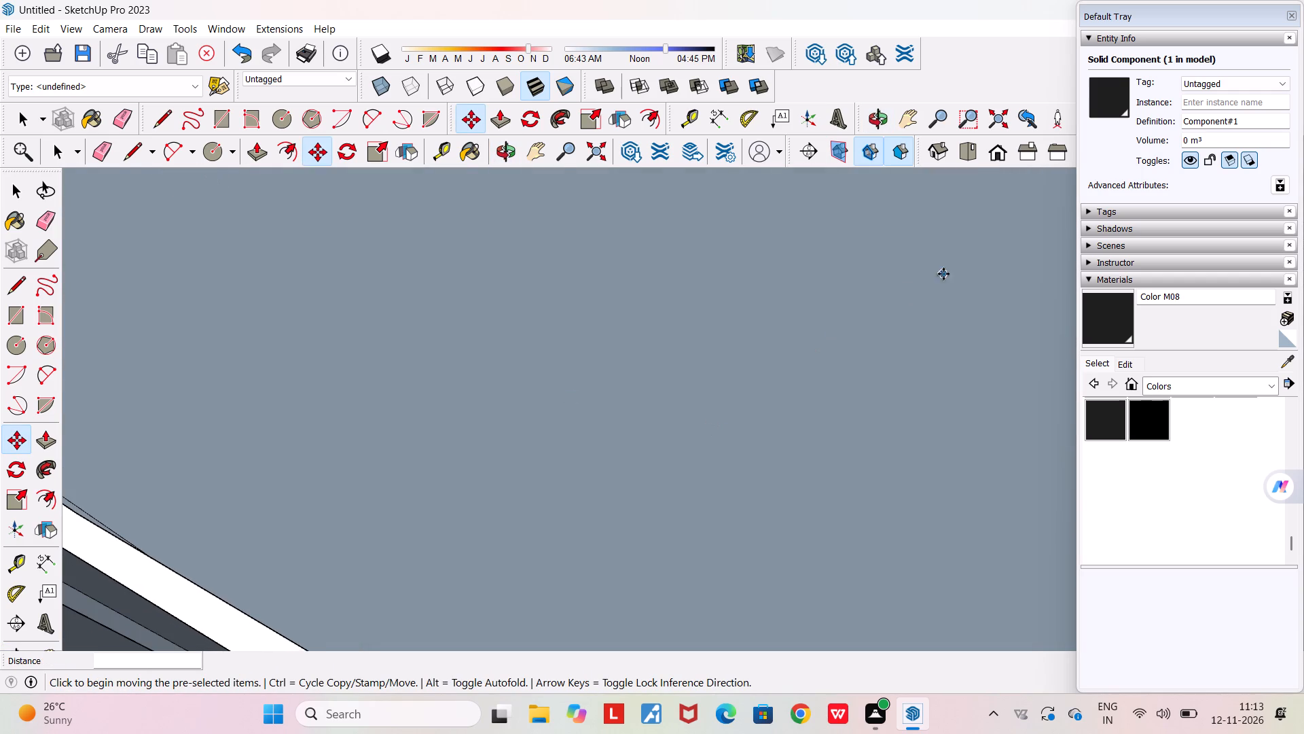
click(1002, 107)
scroll(809, 282, up, 13)
middle_drag(821, 383, 776, 368)
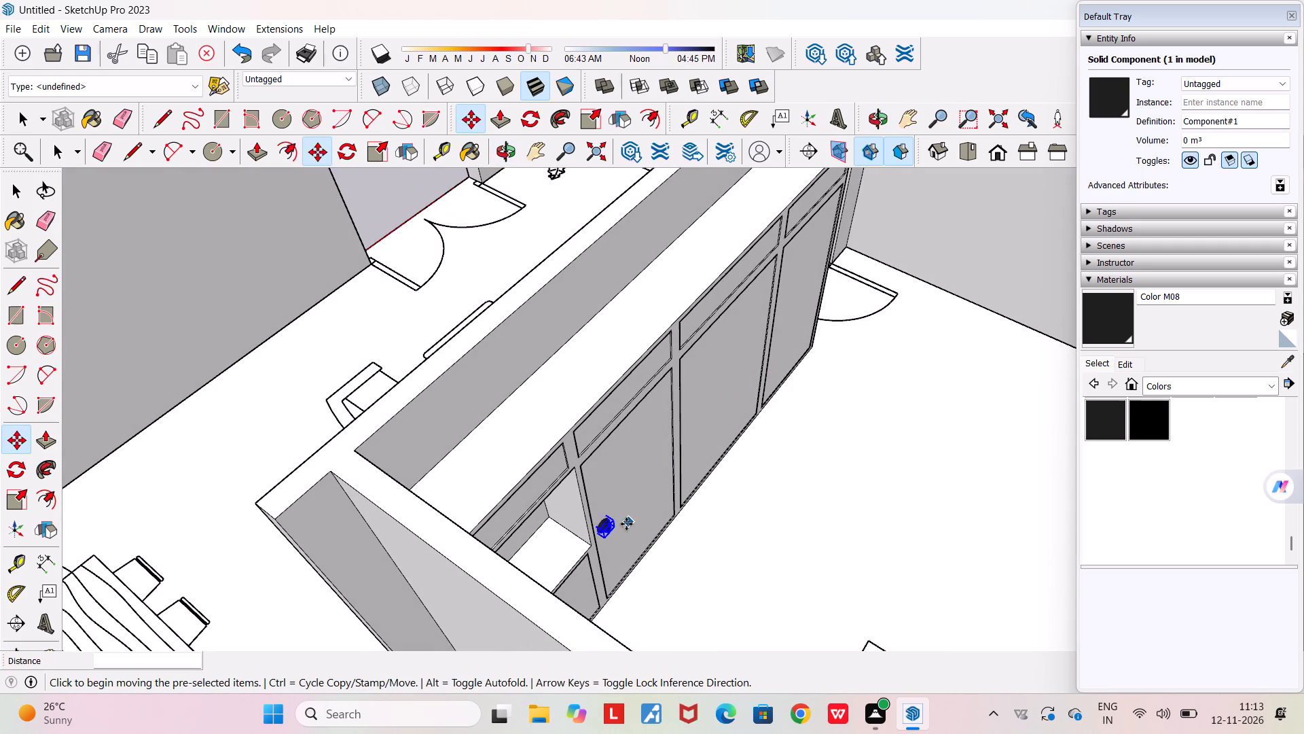
scroll(597, 546, up, 13)
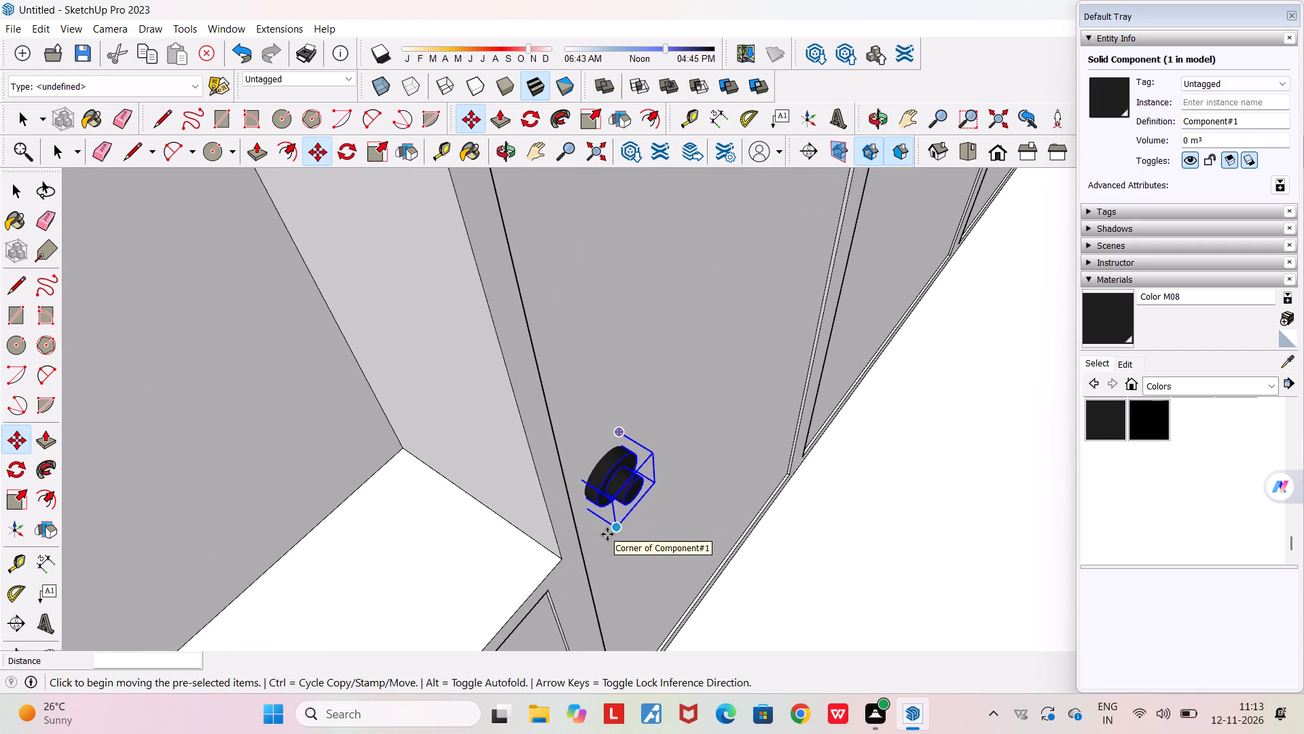
scroll(607, 534, up, 1)
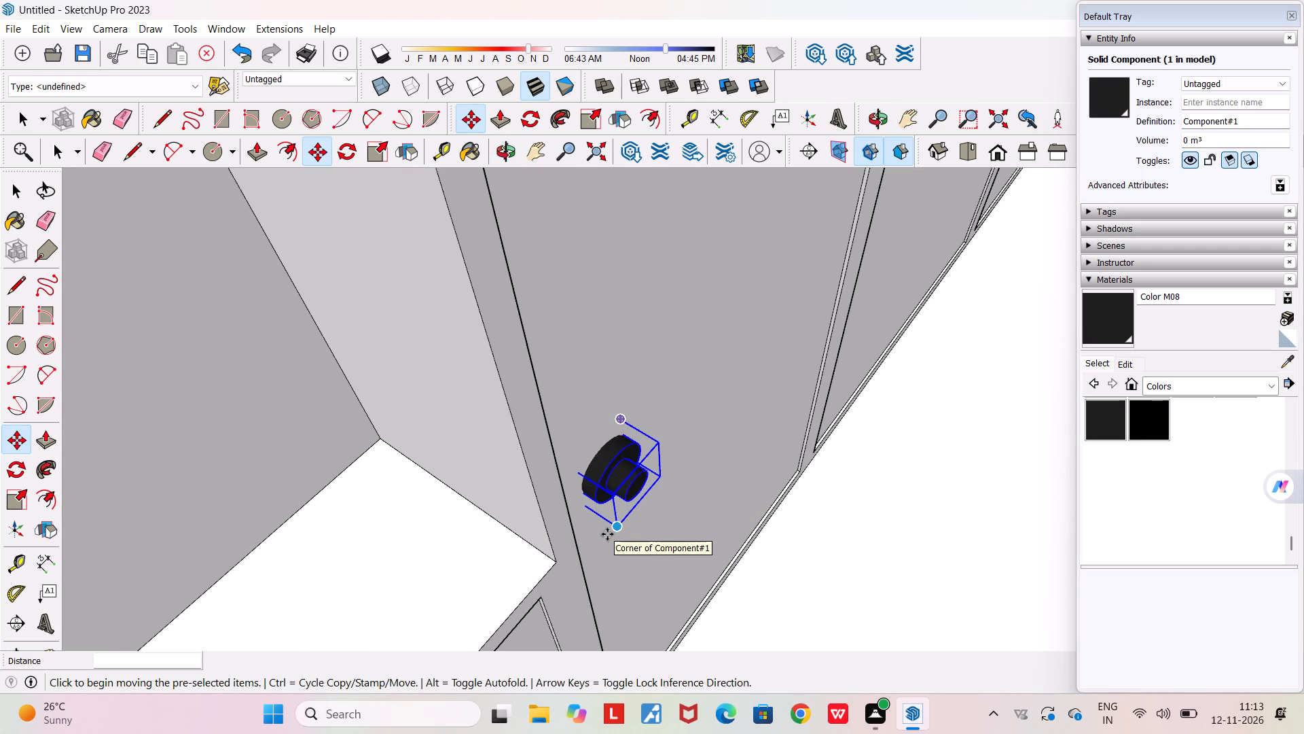
middle_drag(603, 533, 648, 536)
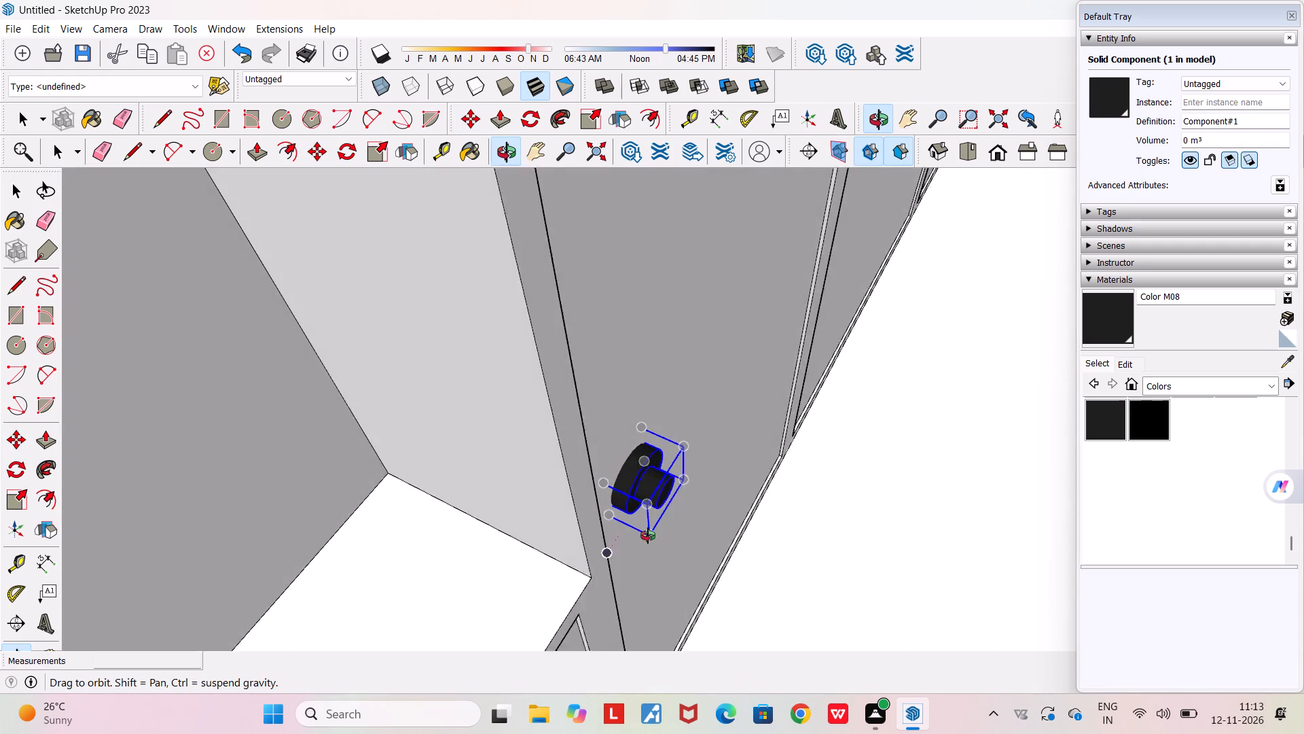
middle_drag(648, 536, 723, 518)
scroll(724, 538, up, 3)
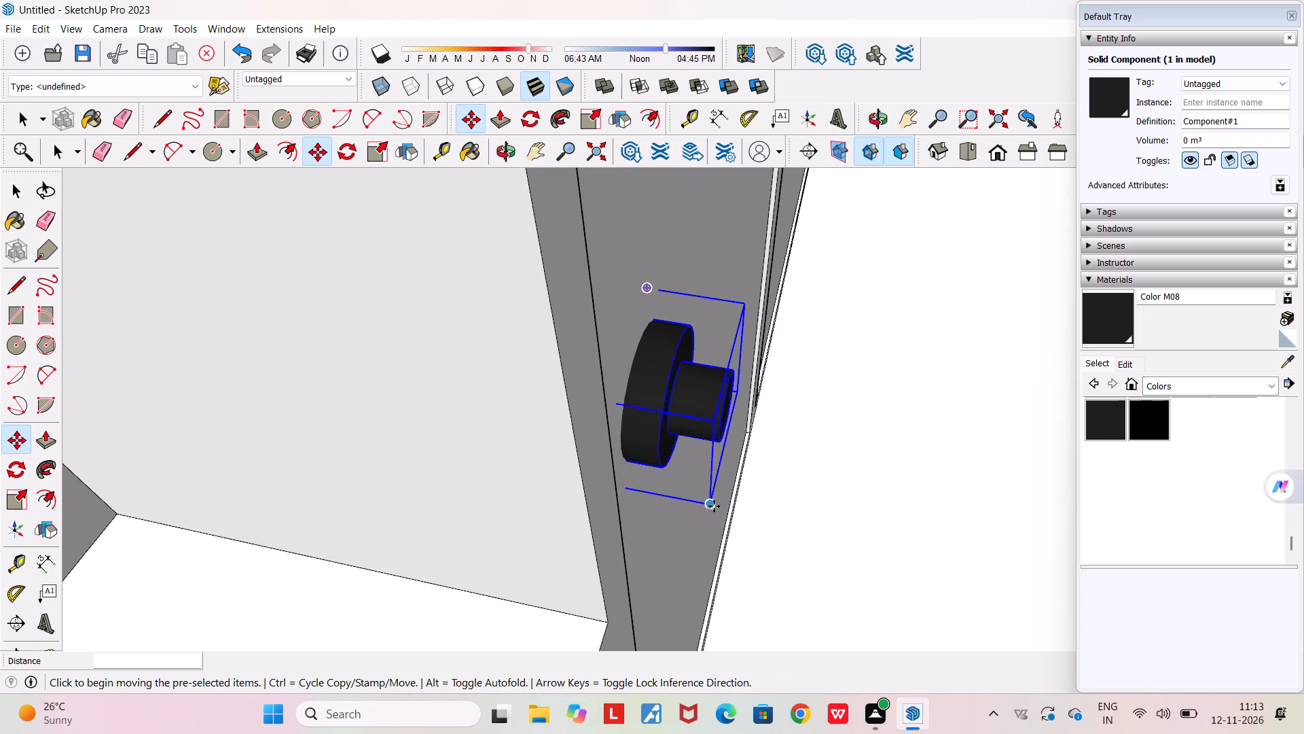
click(714, 506)
click(722, 508)
Check the knob's placement on the tall door beside the low cabinet.
middle_drag(703, 497, 564, 465)
scroll(564, 465, down, 14)
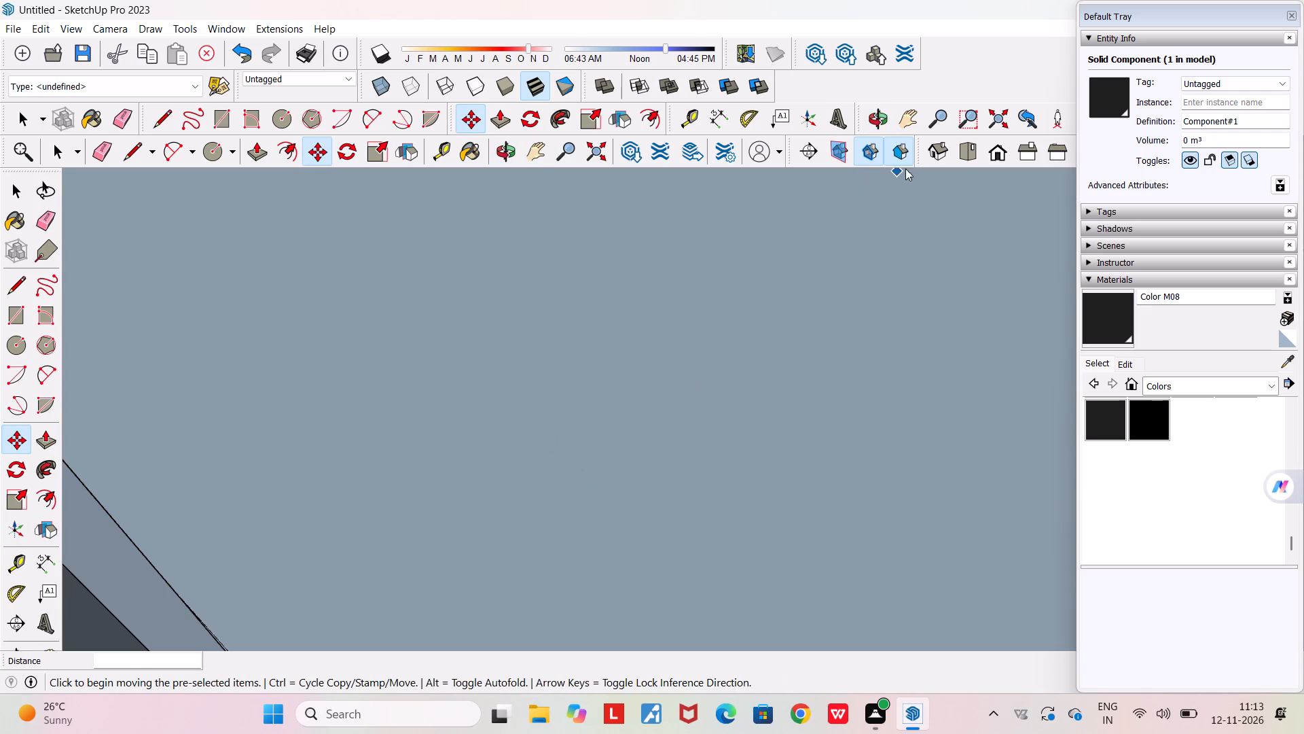
click(1000, 107)
scroll(836, 275, up, 10)
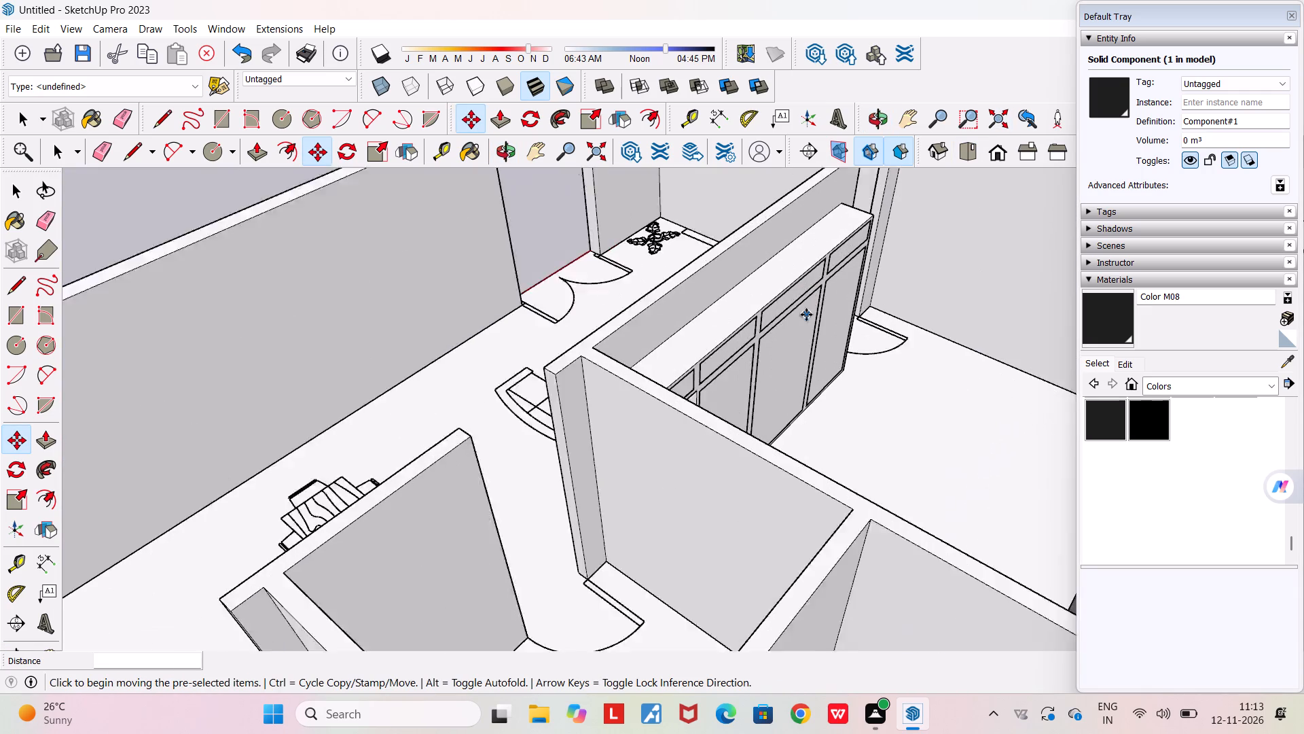
scroll(806, 315, up, 2)
middle_drag(804, 370, 513, 293)
scroll(609, 422, up, 4)
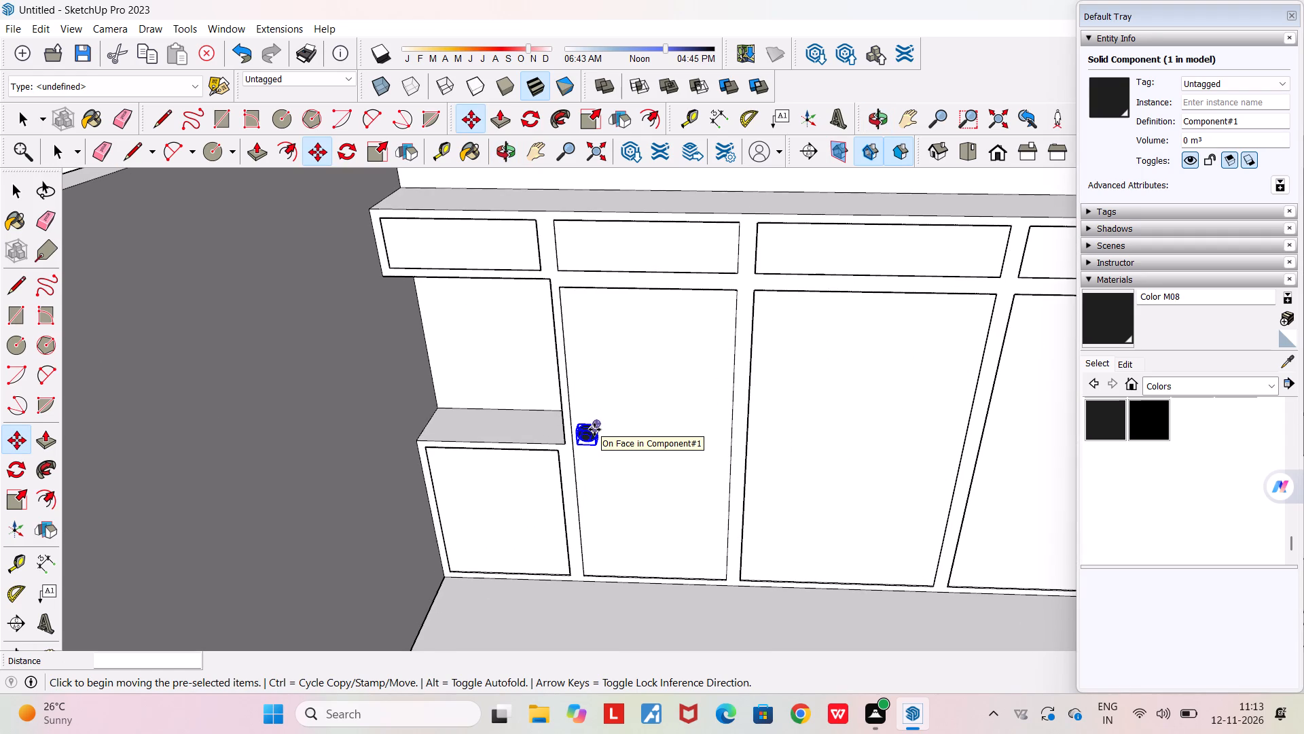
scroll(598, 436, up, 3)
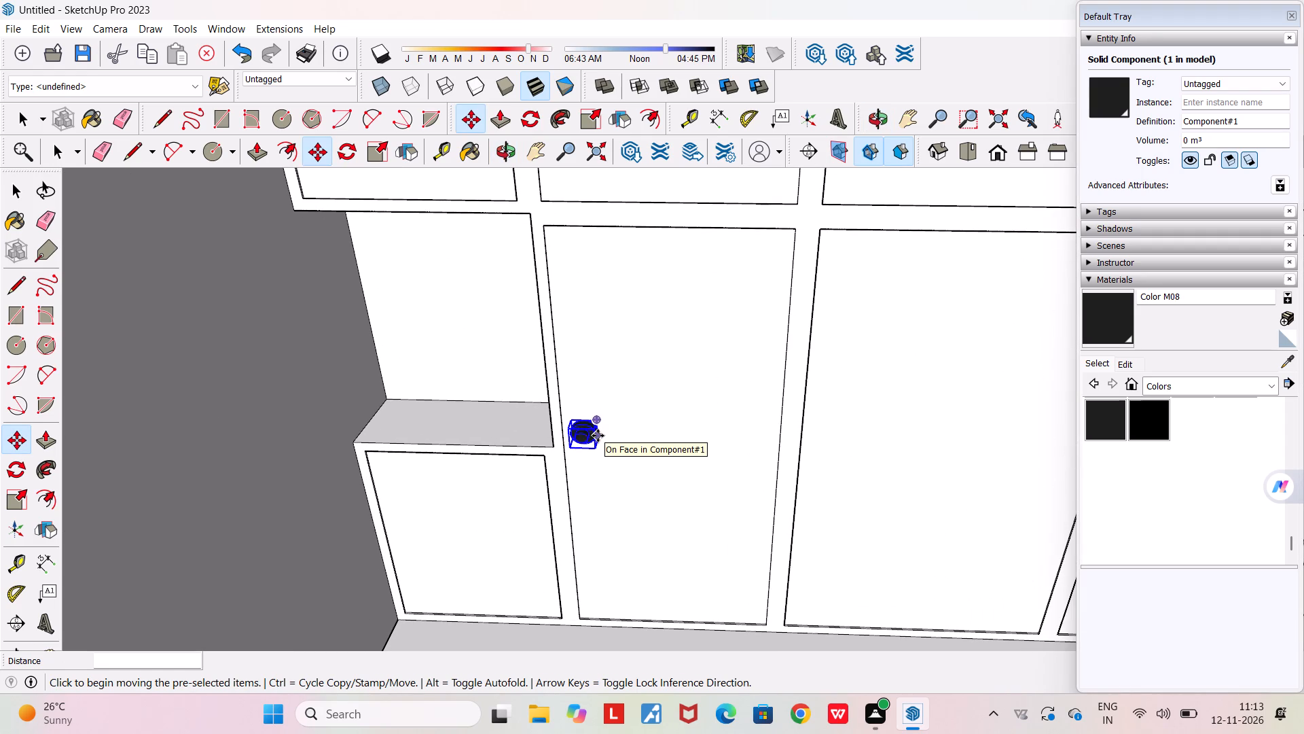
Copy the knob and paste one copy onto each of the other two tall doors, near the edge facing the low cabinet.
middle_drag(596, 434, 339, 406)
scroll(339, 406, down, 6)
scroll(524, 404, up, 6)
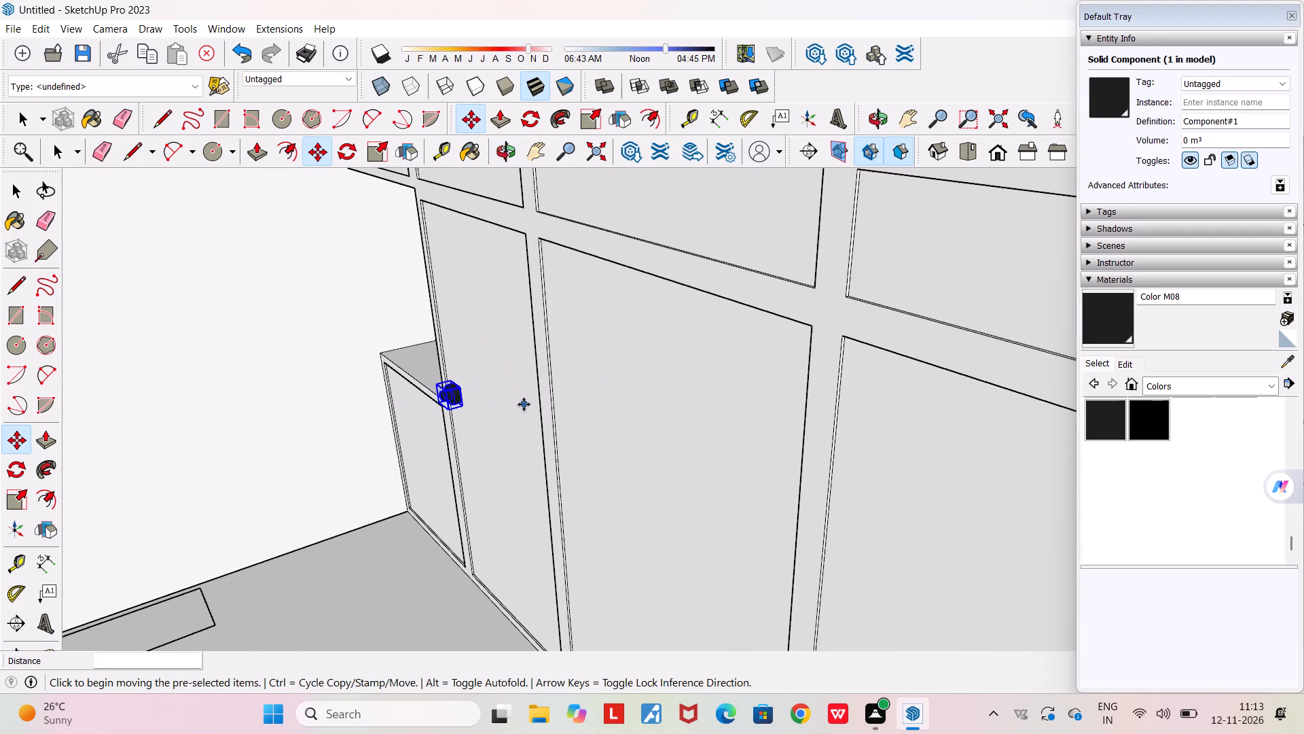
key(space)
scroll(486, 406, up, 5)
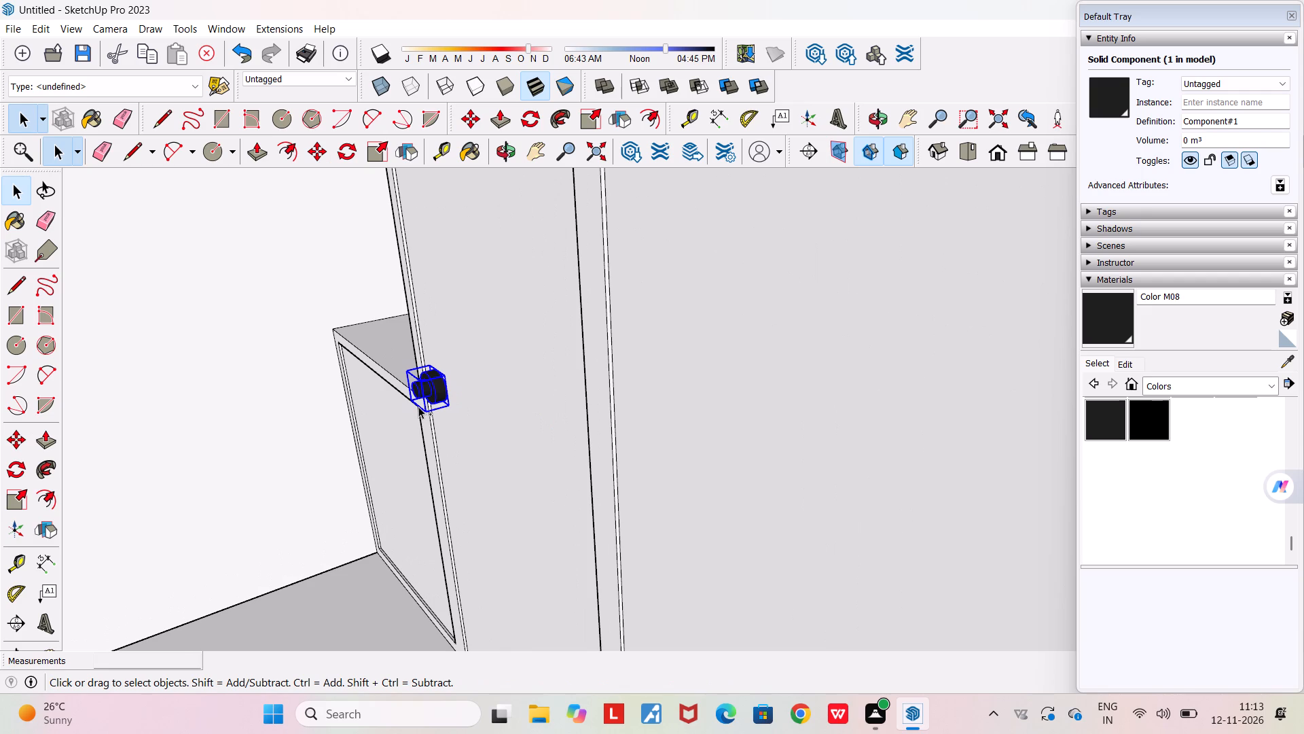
key(ctrl+c)
scroll(509, 438, down, 7)
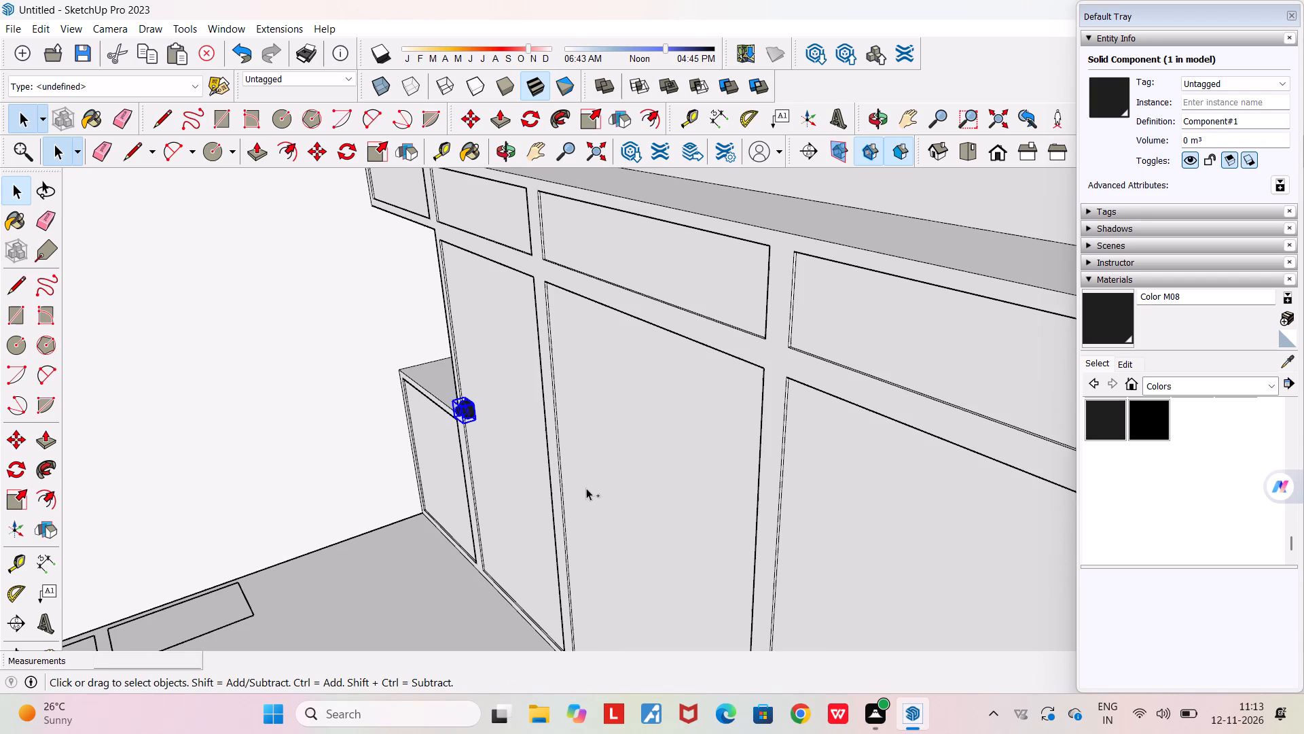
key(ctrl+v)
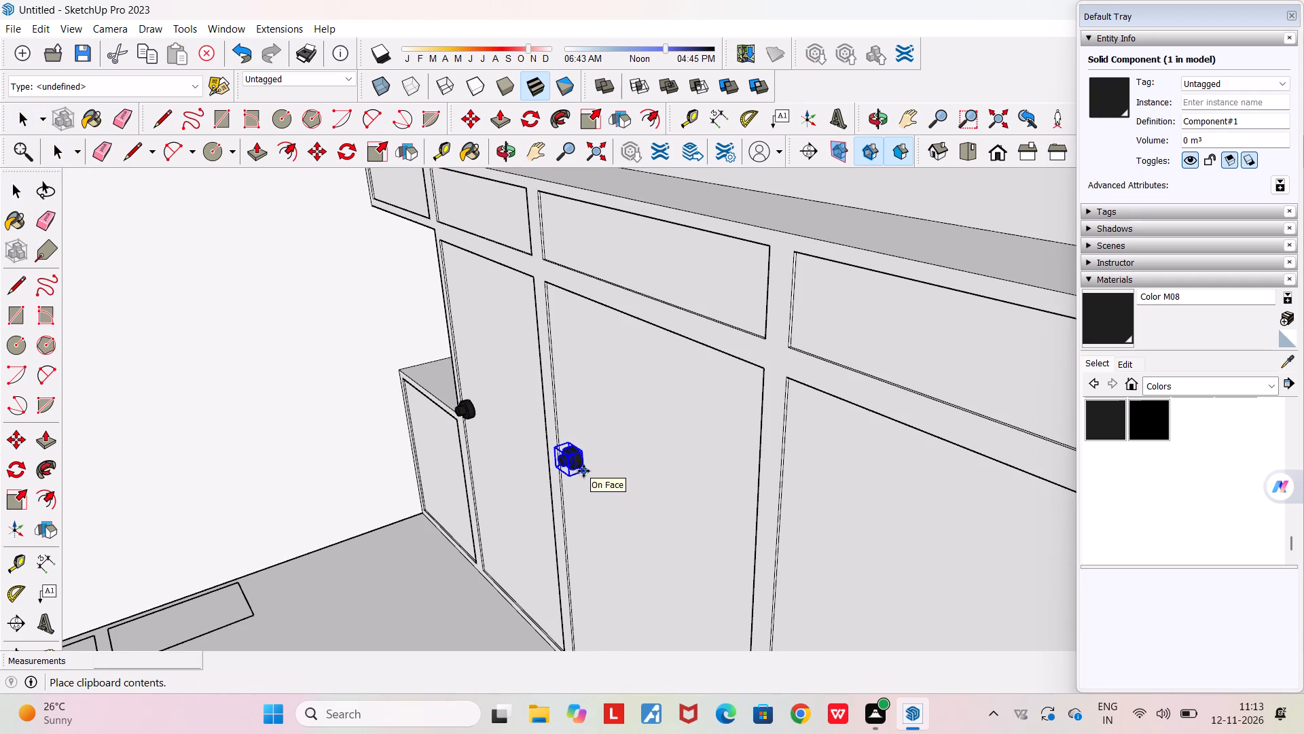
click(583, 495)
scroll(669, 530, down, 5)
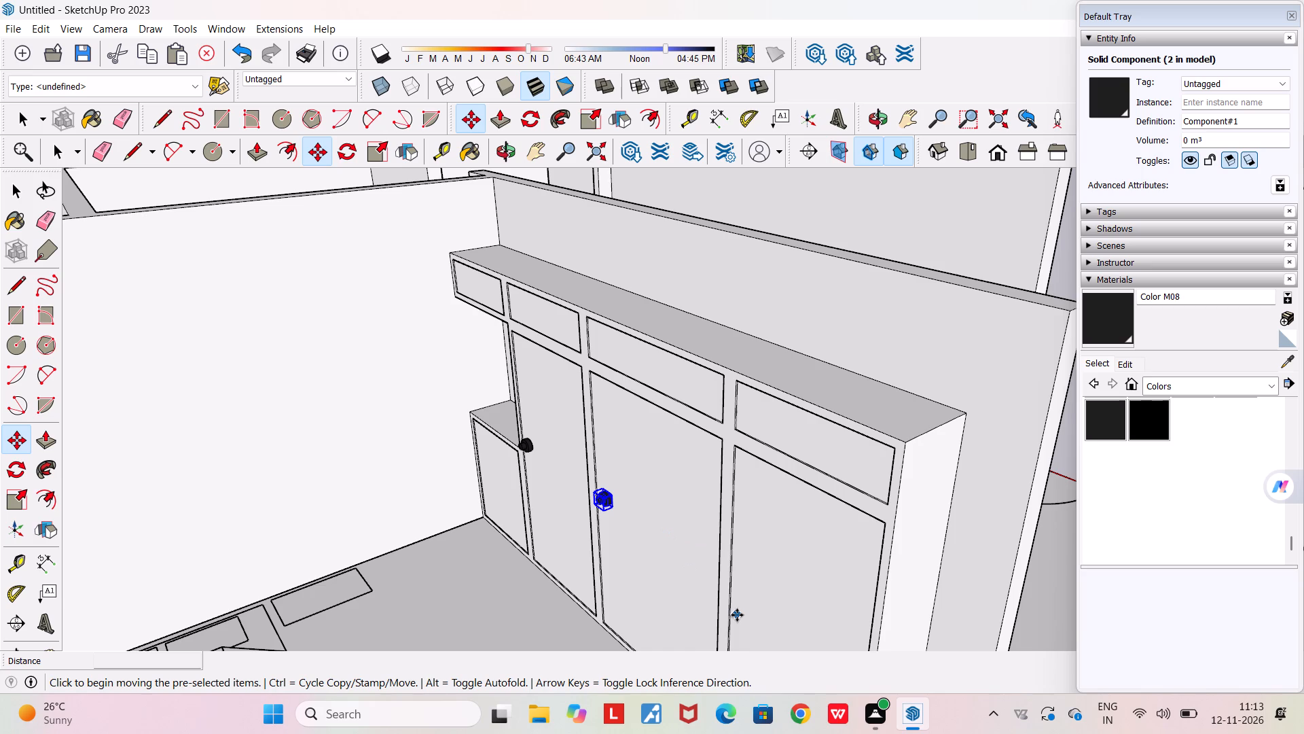
key(ctrl+v)
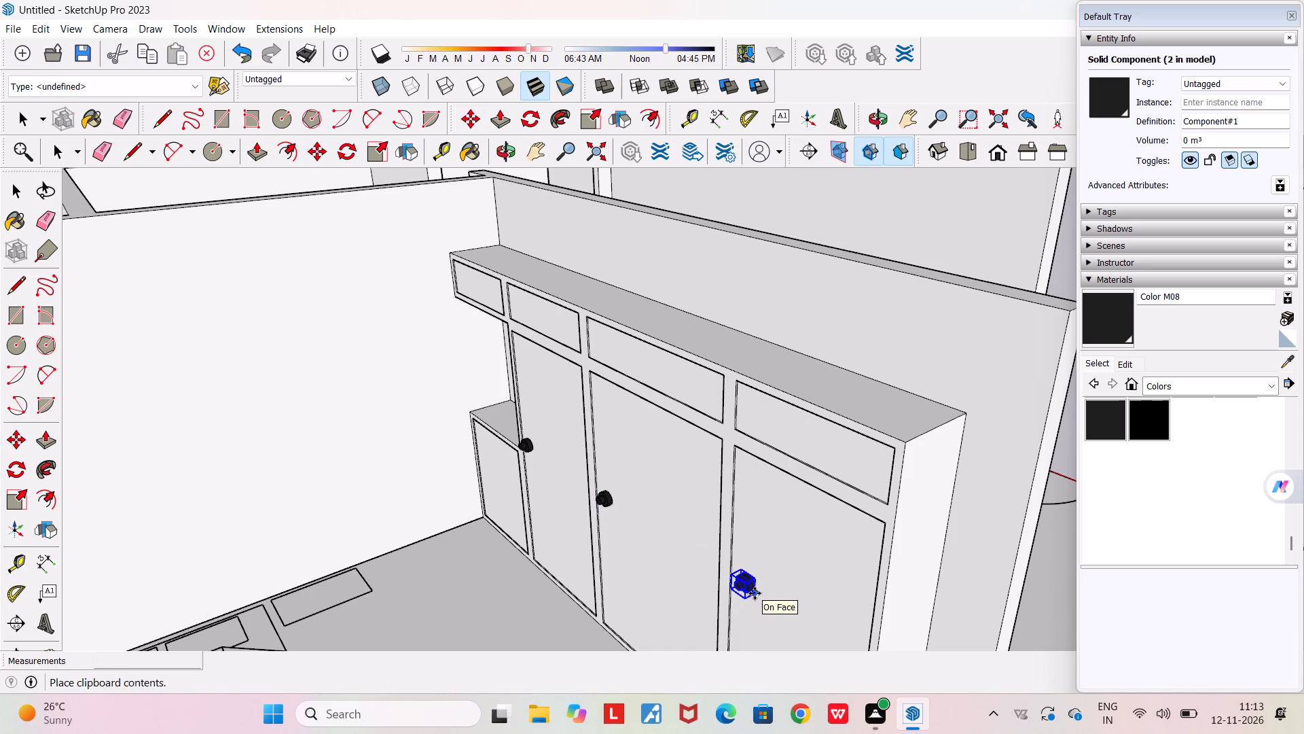
click(751, 591)
Examine how the three knobs line up across the tall wardrobe doors, and clear the selection.
middle_drag(806, 583, 1085, 533)
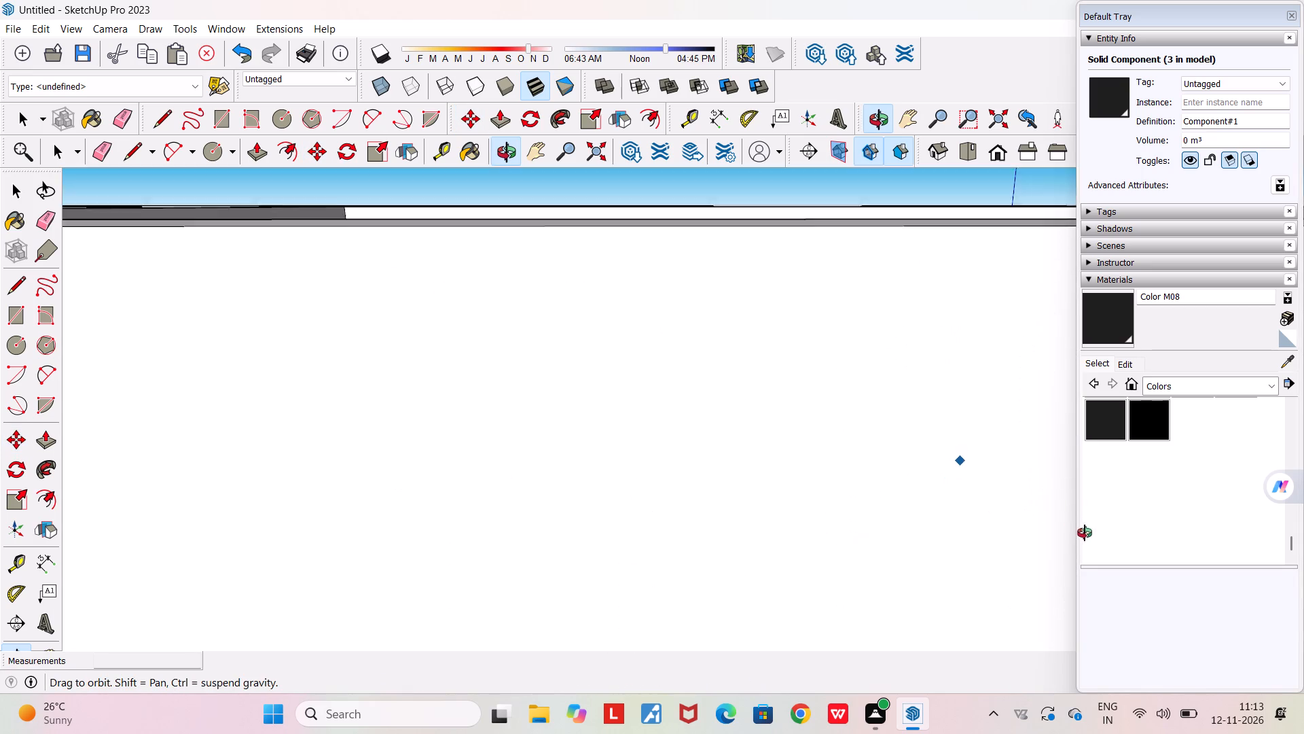
middle_drag(1085, 533, 1116, 557)
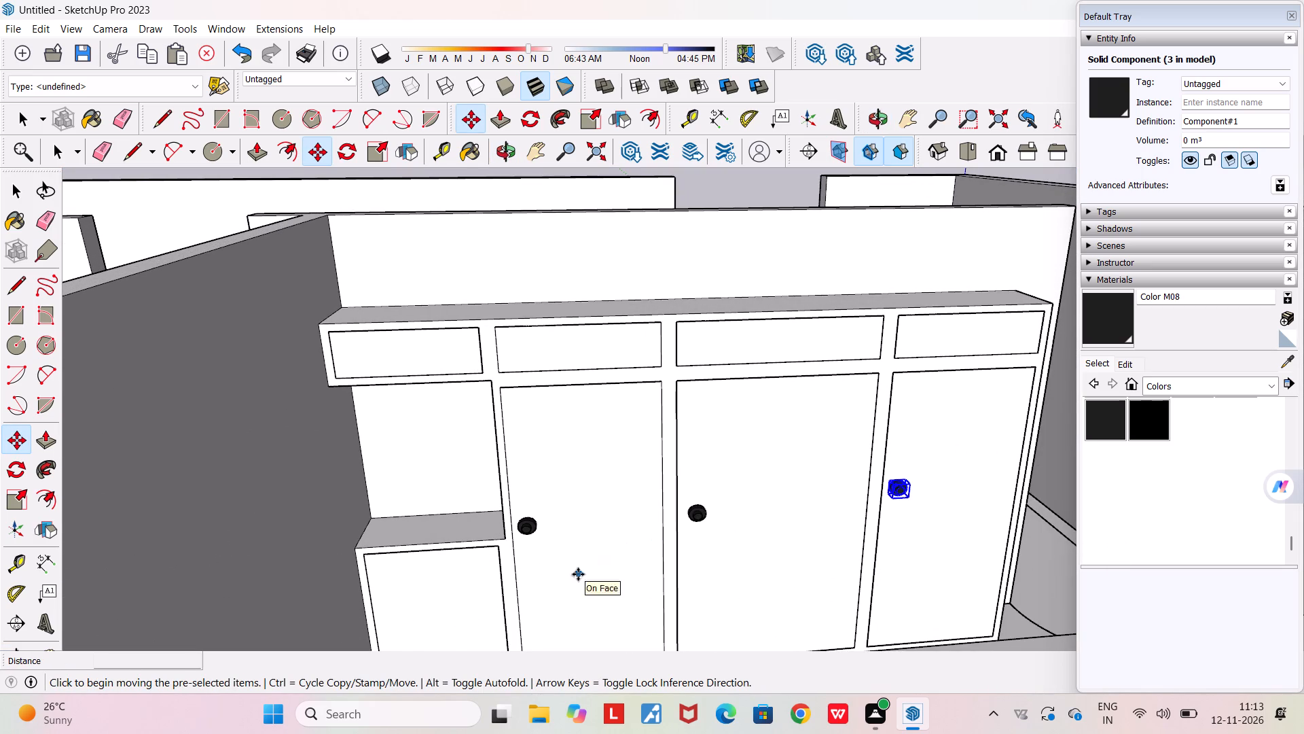
scroll(696, 563, up, 3)
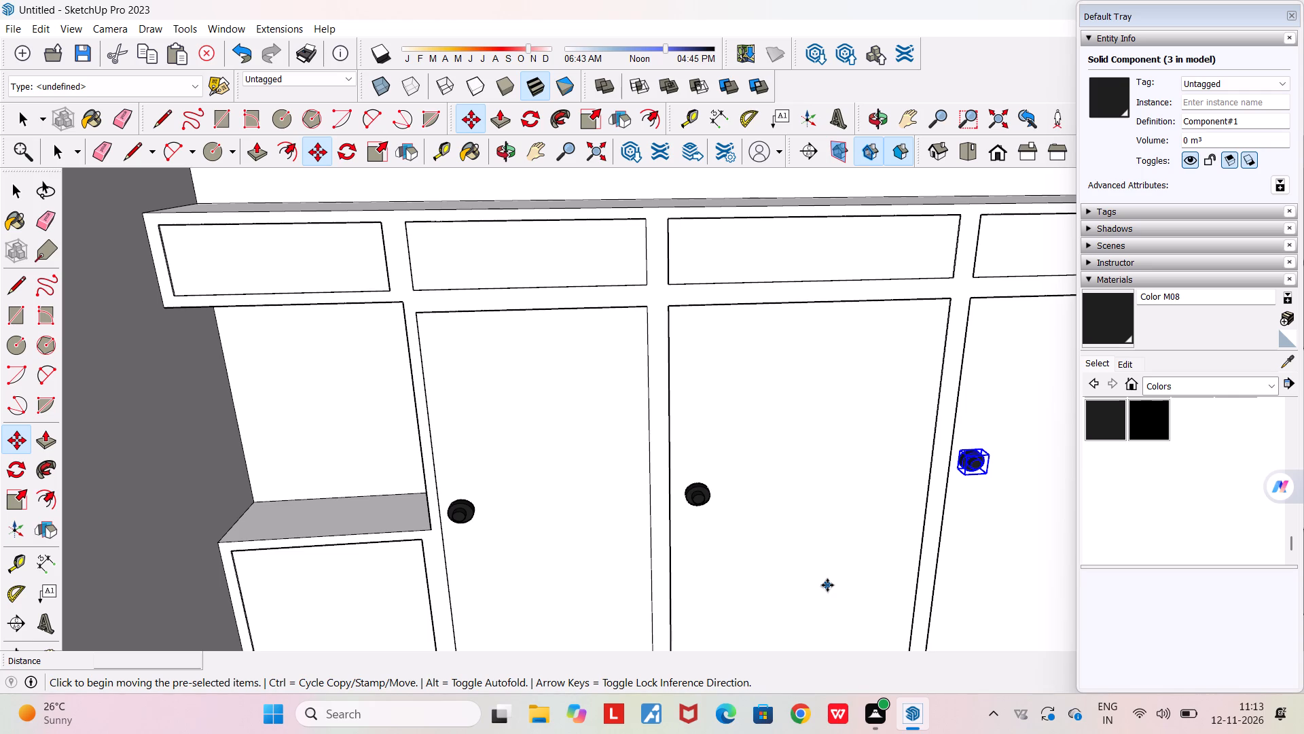
scroll(499, 517, down, 3)
key(space)
middle_drag(499, 517, 545, 491)
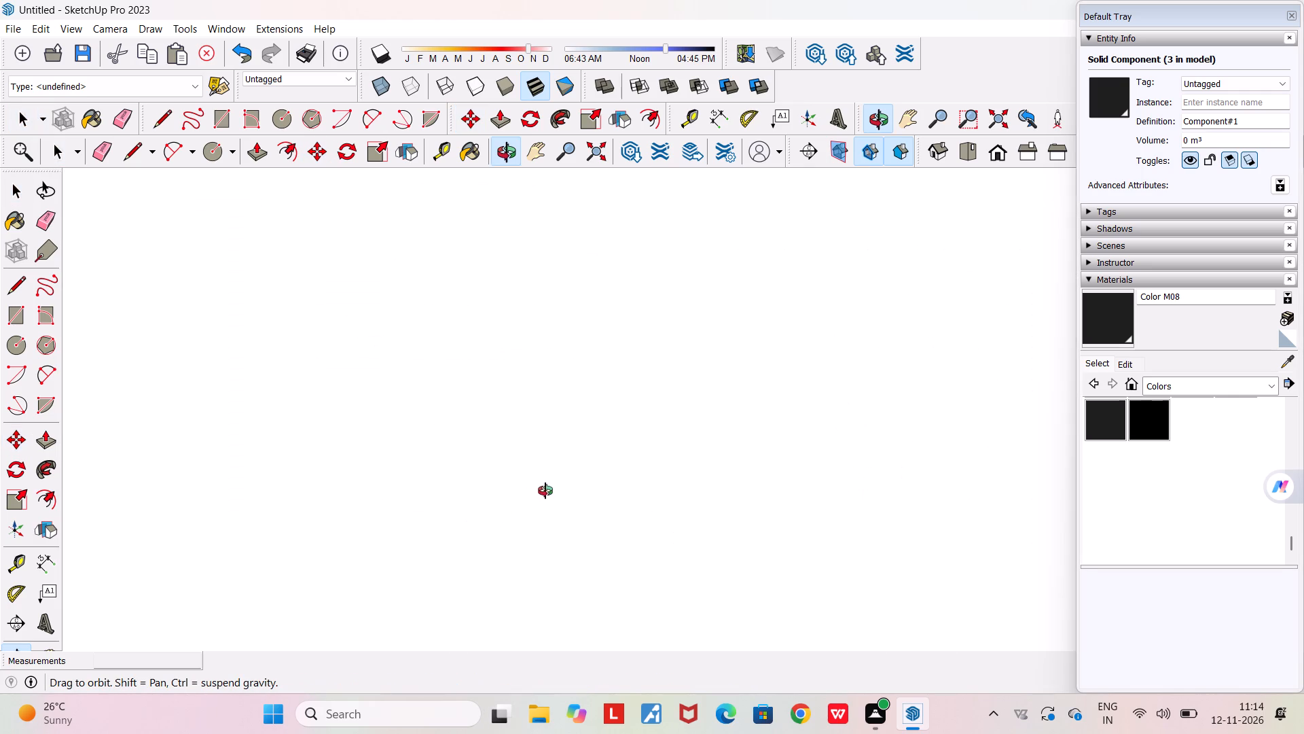
middle_drag(545, 491, 463, 580)
scroll(463, 580, down, 5)
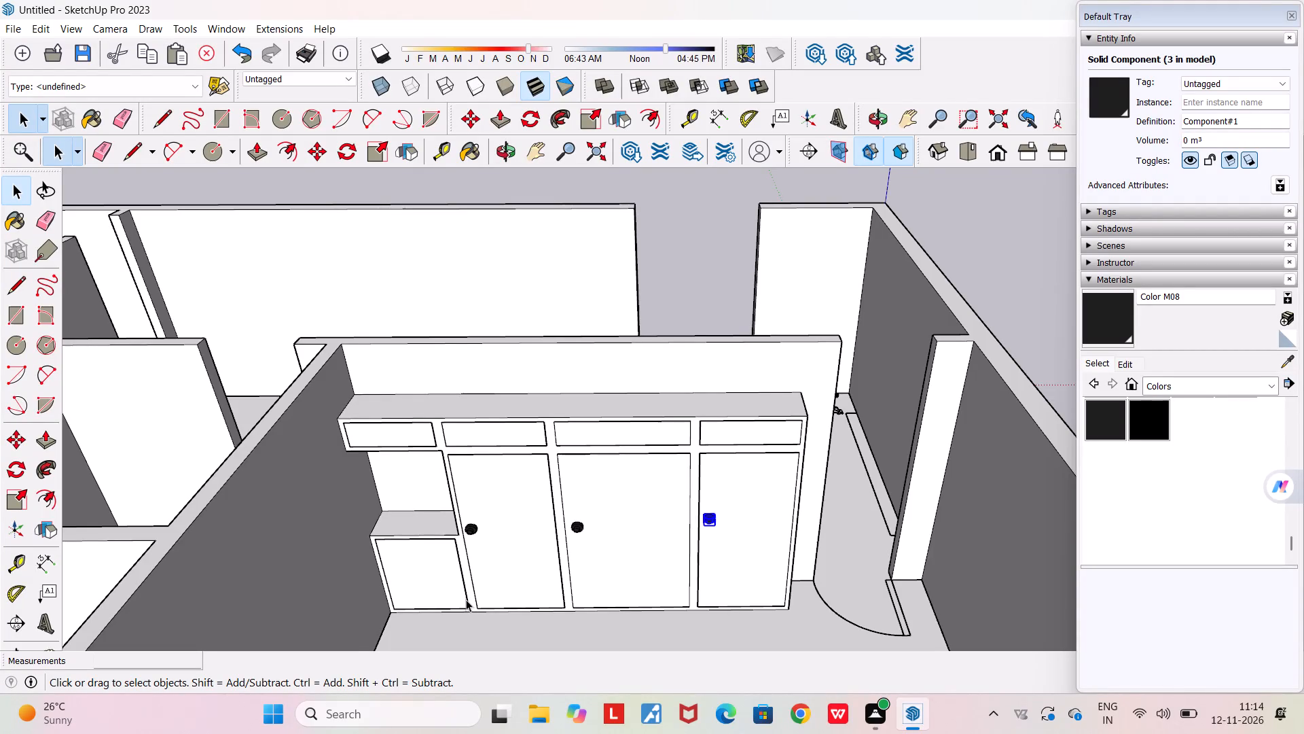
scroll(474, 595, up, 4)
scroll(474, 595, down, 4)
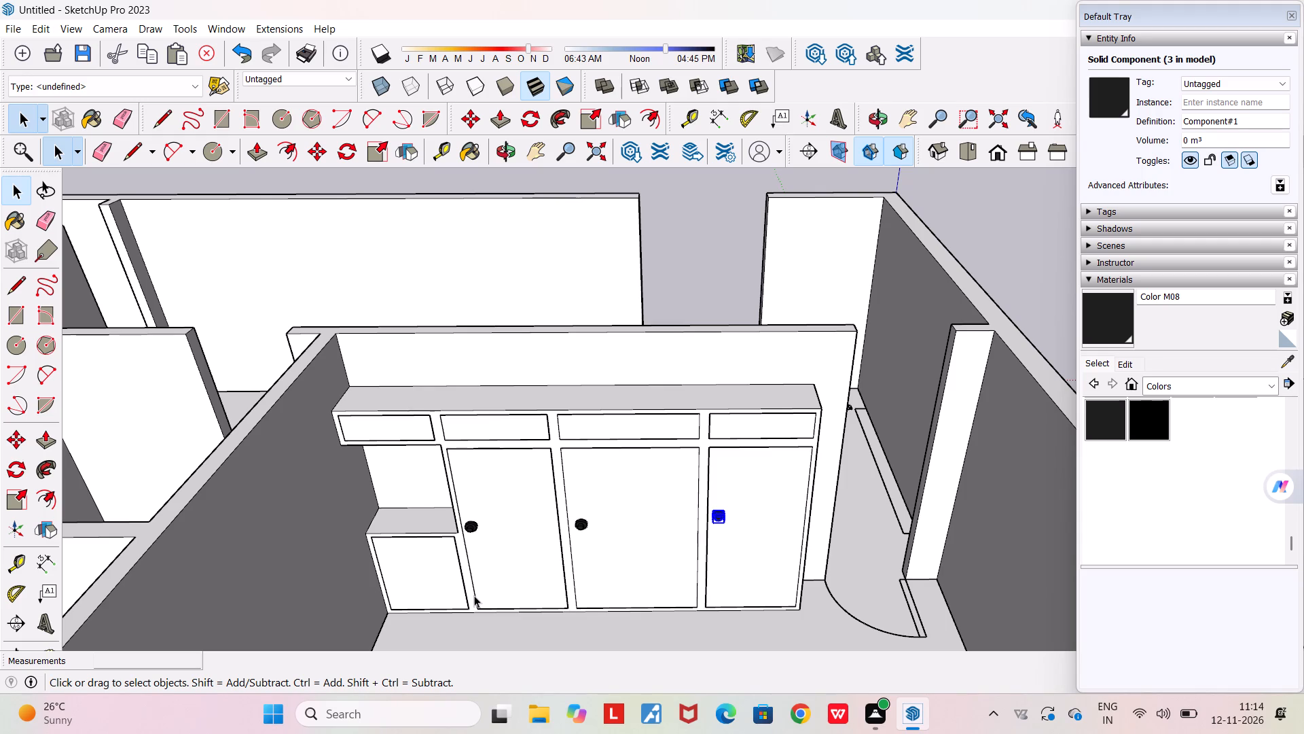
scroll(706, 563, down, 1)
click(708, 302)
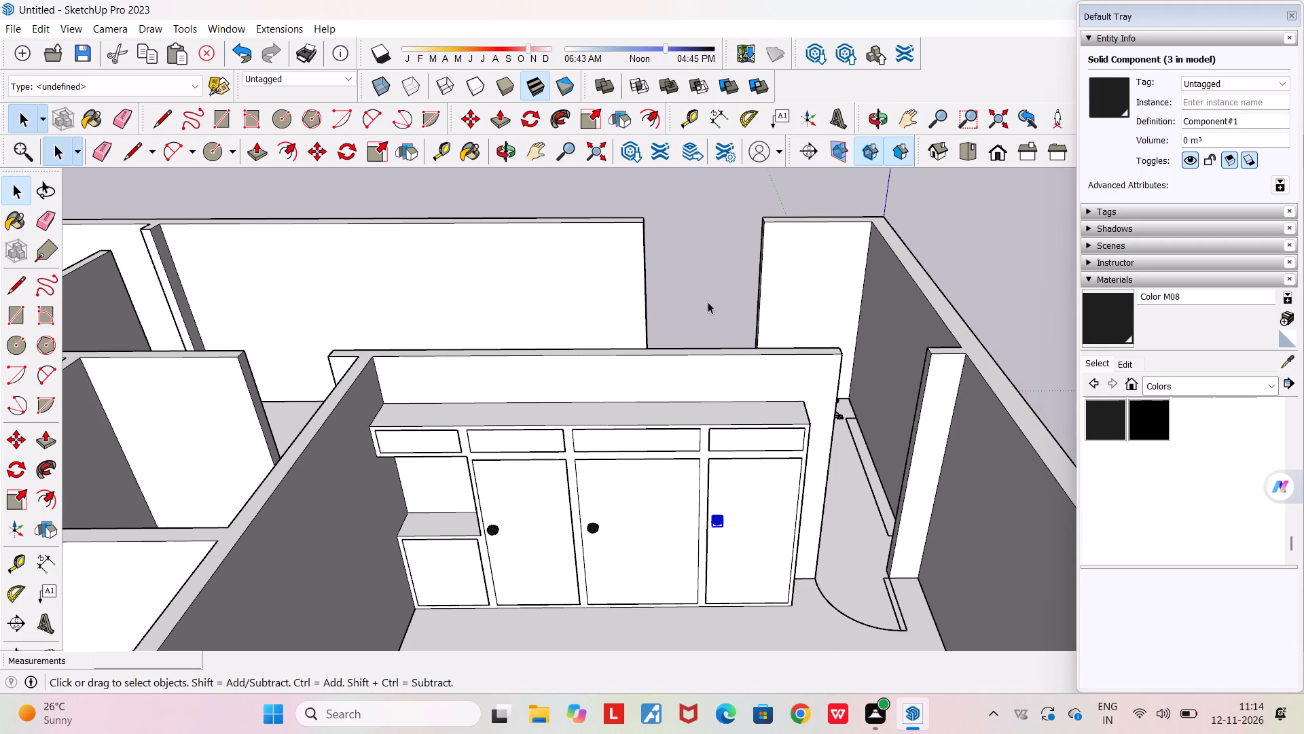
Inspect the knobs close up and from the front against the door edges and the low cabinet.
middle_drag(686, 527, 499, 465)
scroll(465, 462, up, 4)
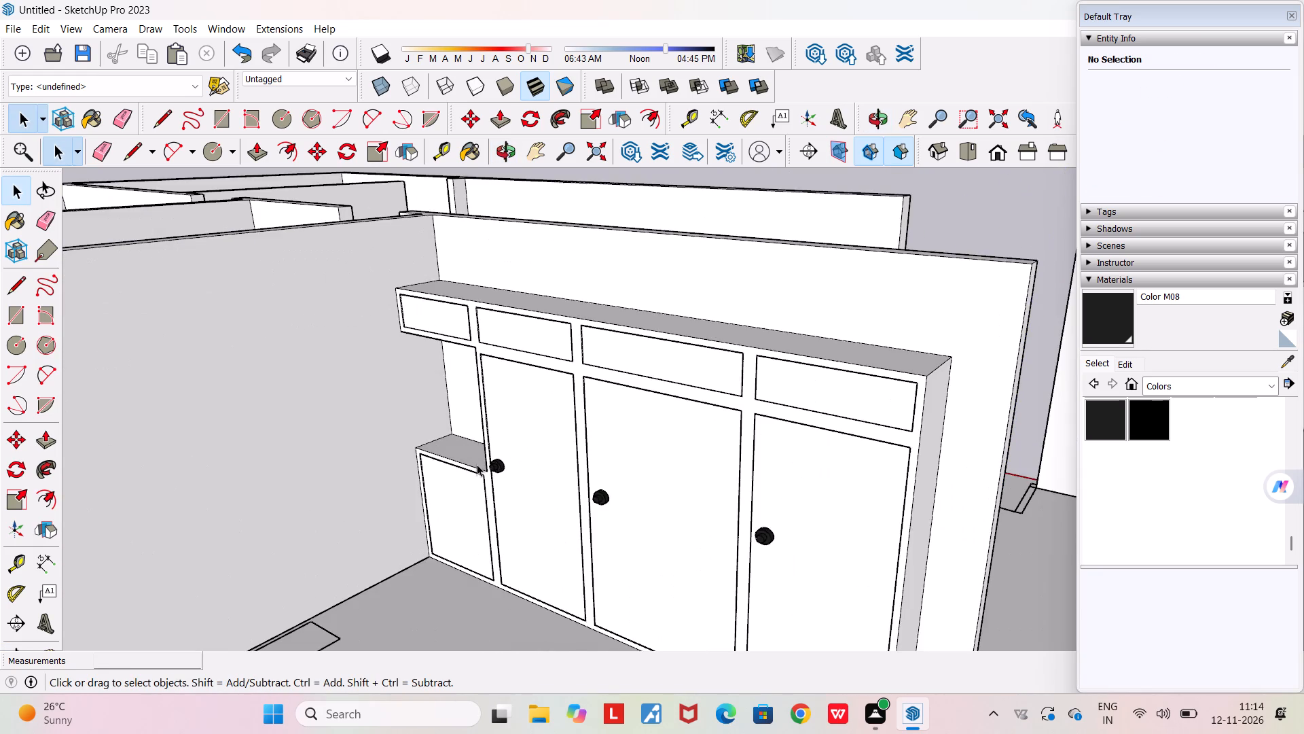
scroll(540, 499, up, 4)
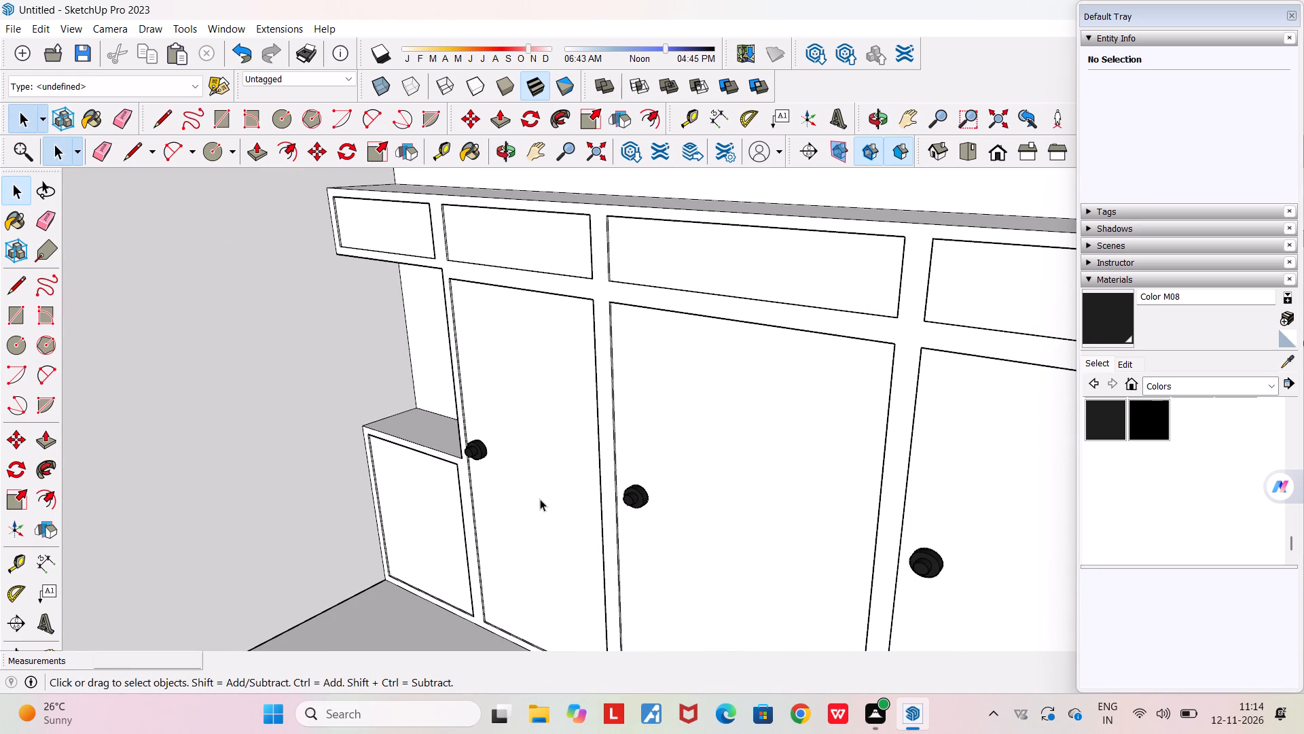
scroll(540, 499, up, 4)
scroll(440, 446, up, 4)
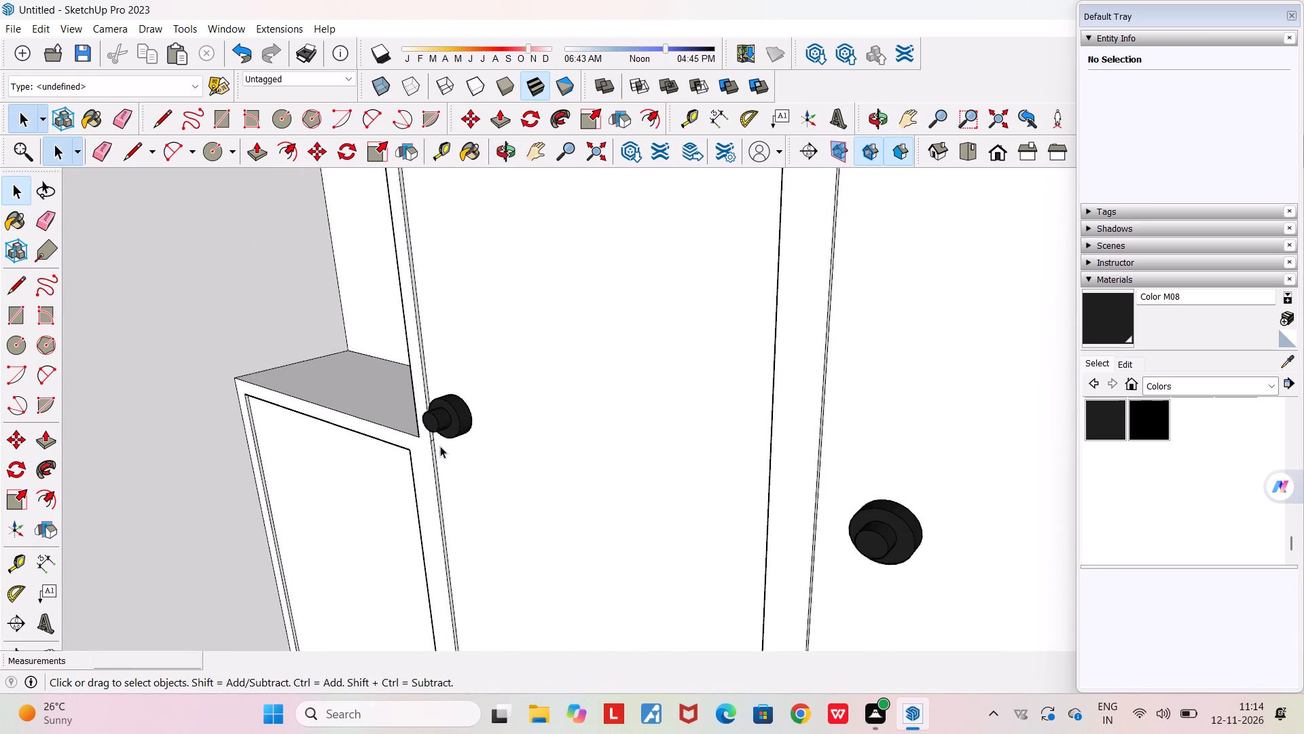
middle_drag(440, 446, 662, 442)
scroll(662, 442, down, 7)
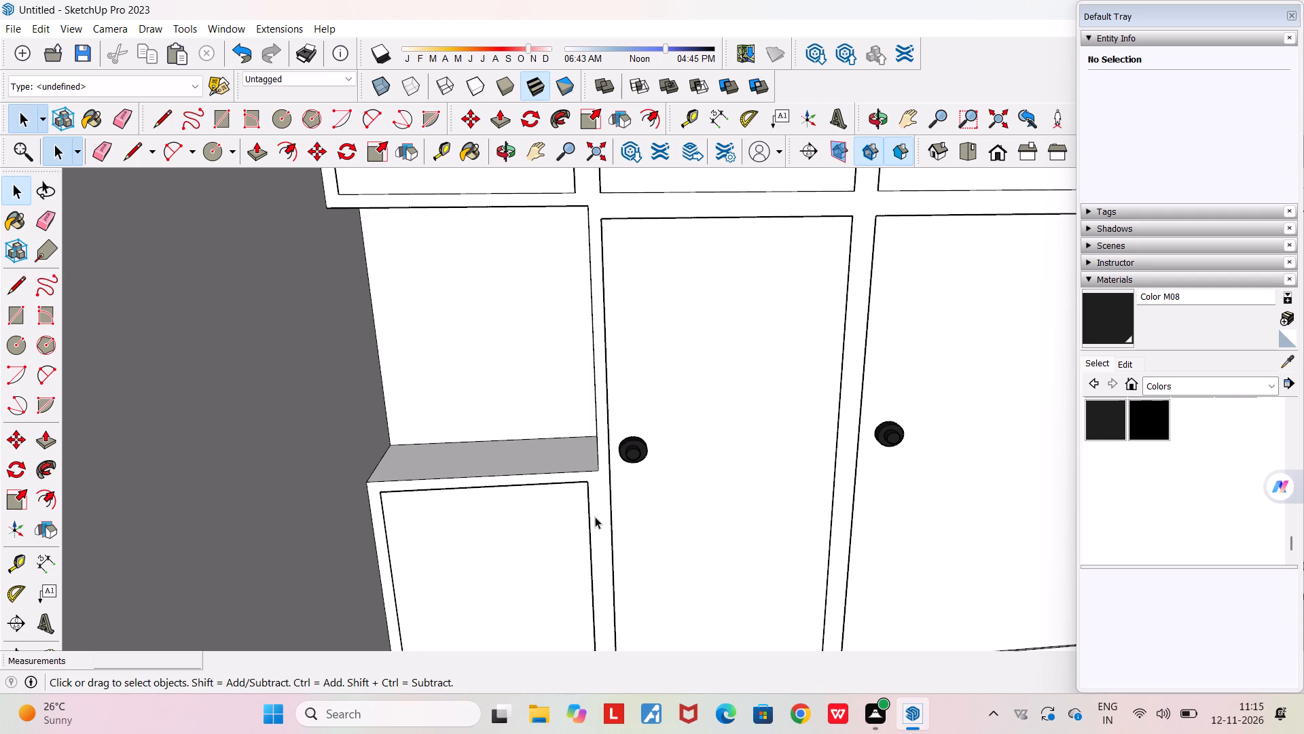
scroll(554, 508, down, 3)
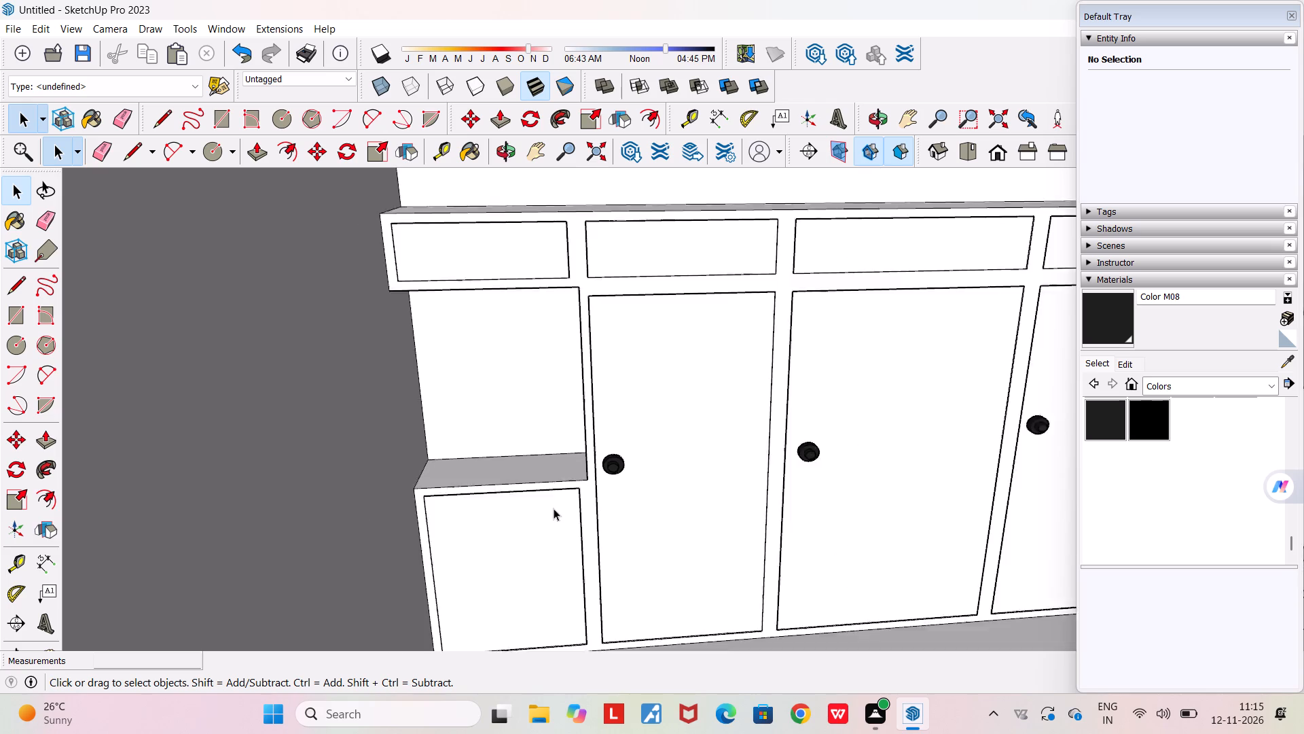
scroll(554, 508, down, 1)
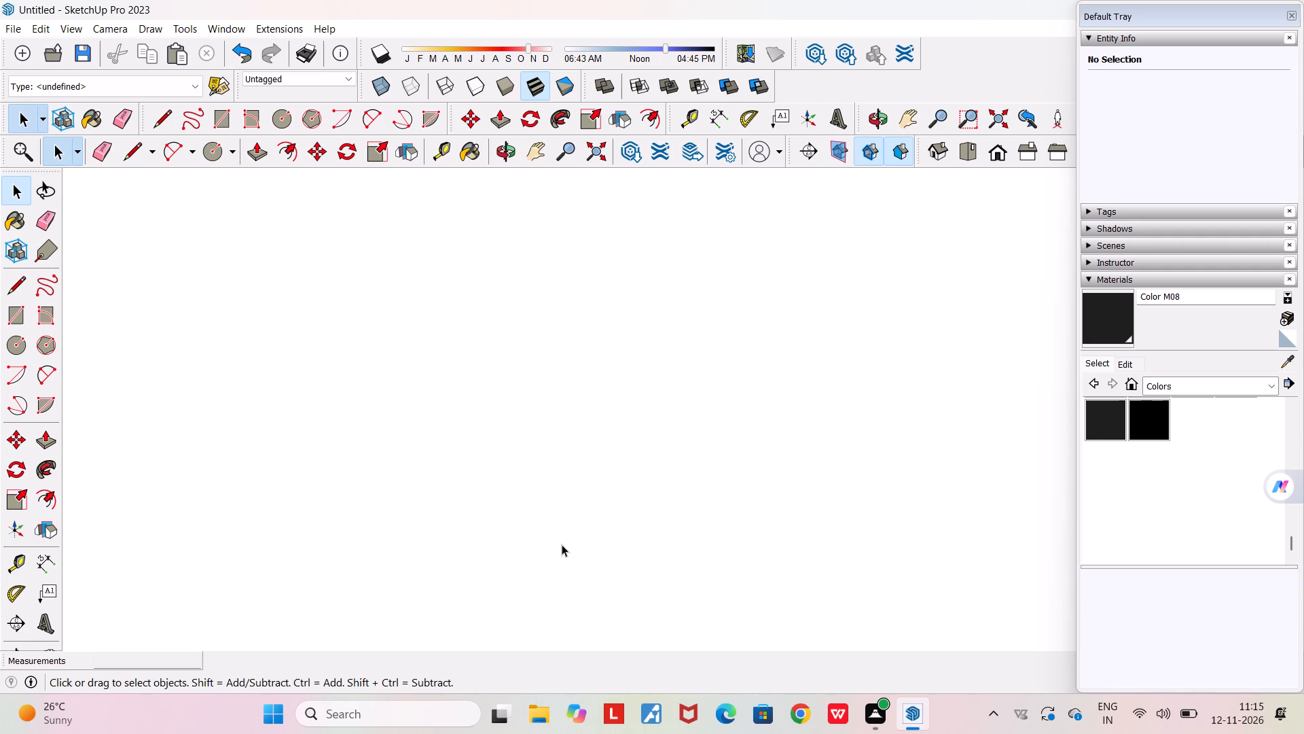
Review the wardrobe with its knobs within the whole house and from several angles inside the room.
click(994, 126)
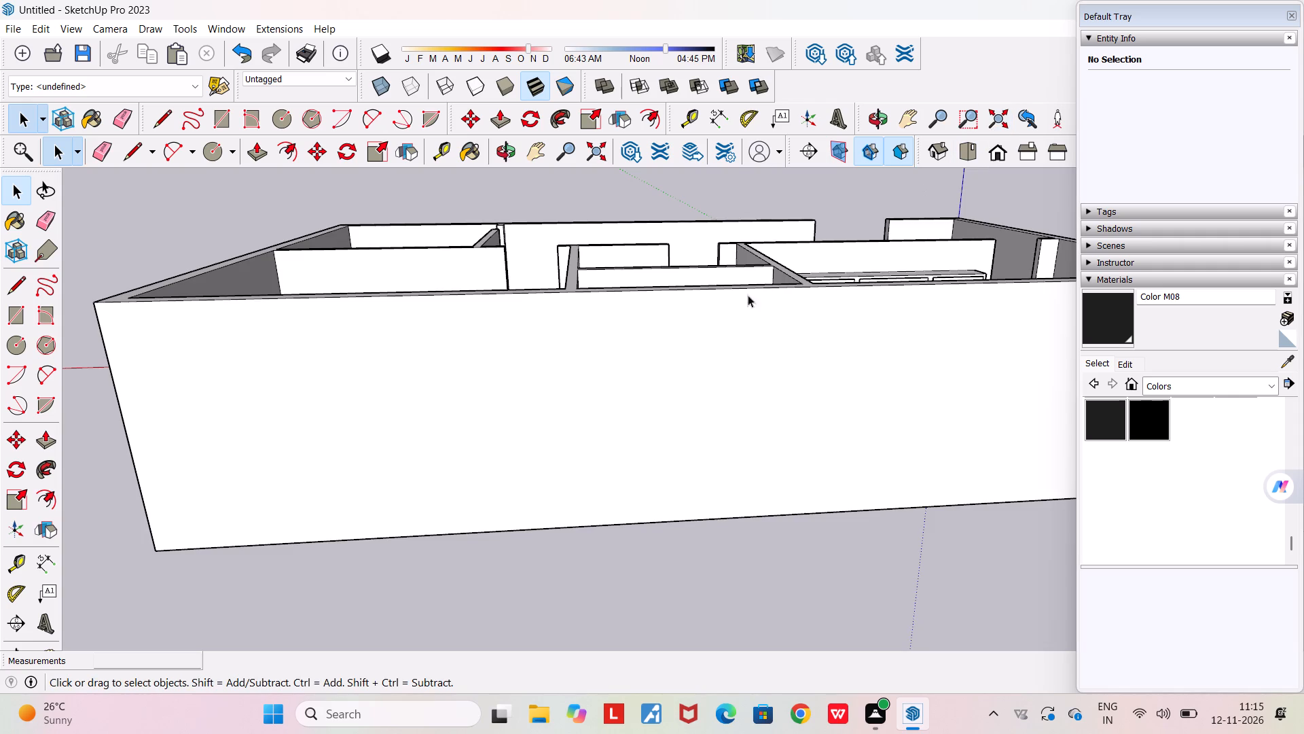
middle_drag(642, 374, 472, 449)
scroll(472, 449, down, 4)
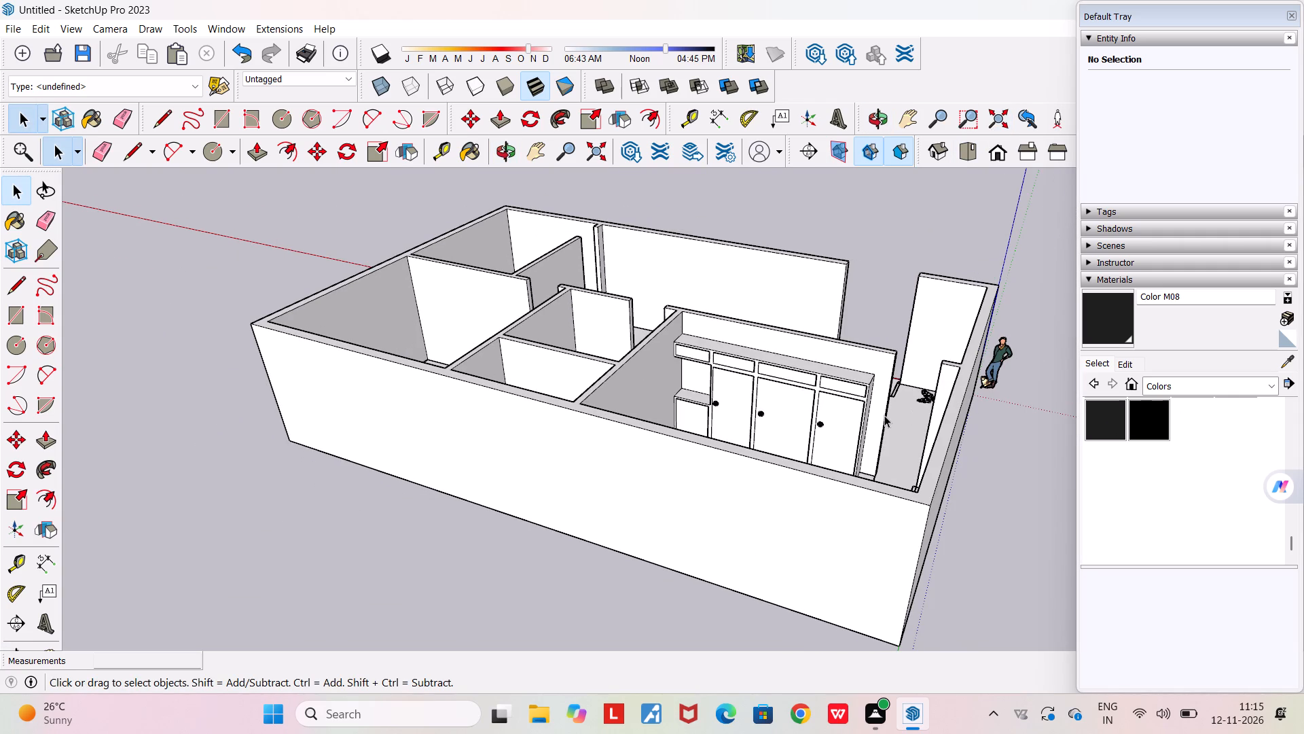
scroll(866, 416, up, 7)
middle_drag(813, 457, 881, 495)
scroll(848, 476, up, 2)
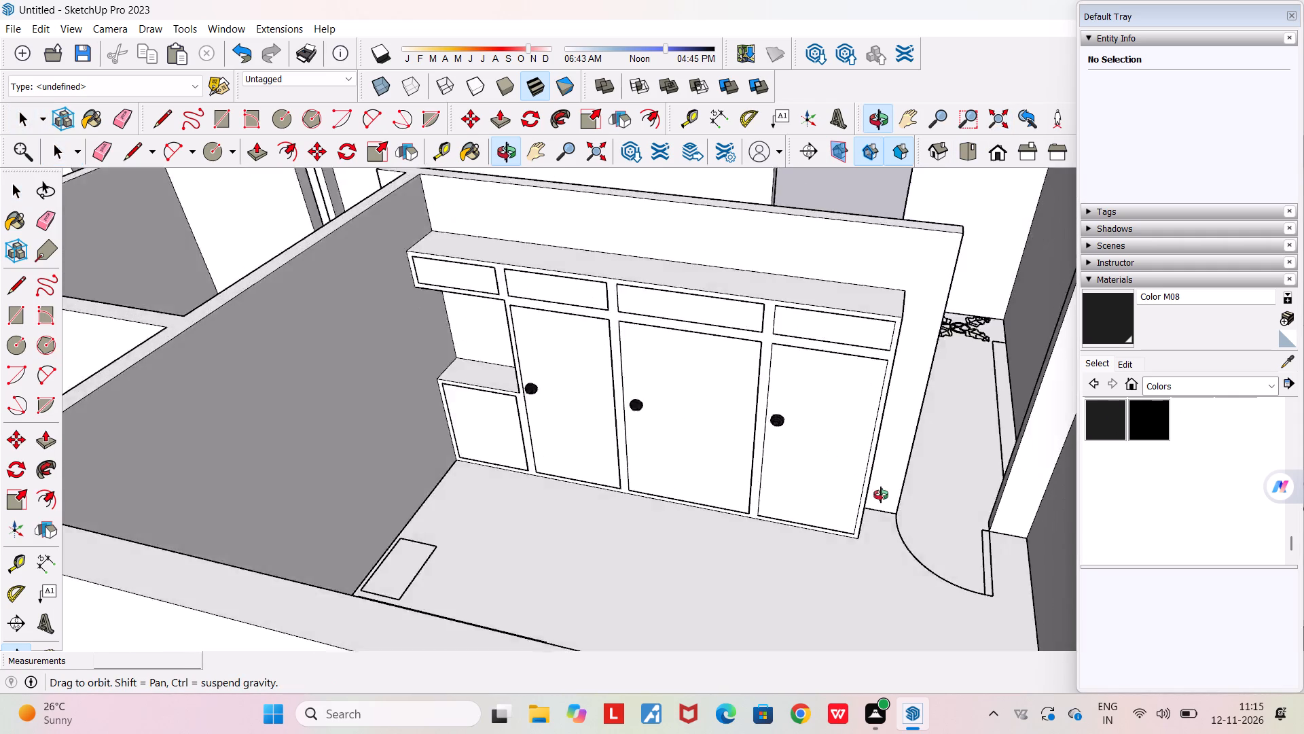
middle_drag(881, 495, 1034, 502)
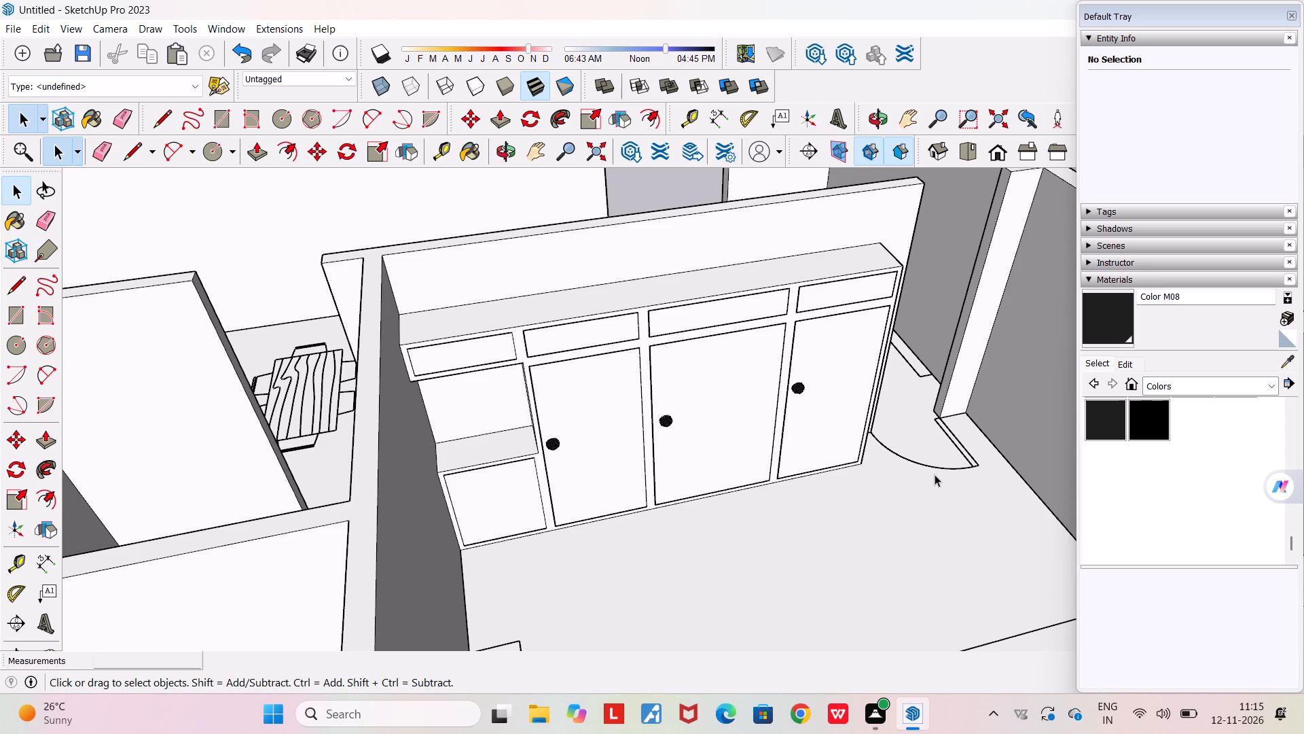
scroll(859, 337, up, 3)
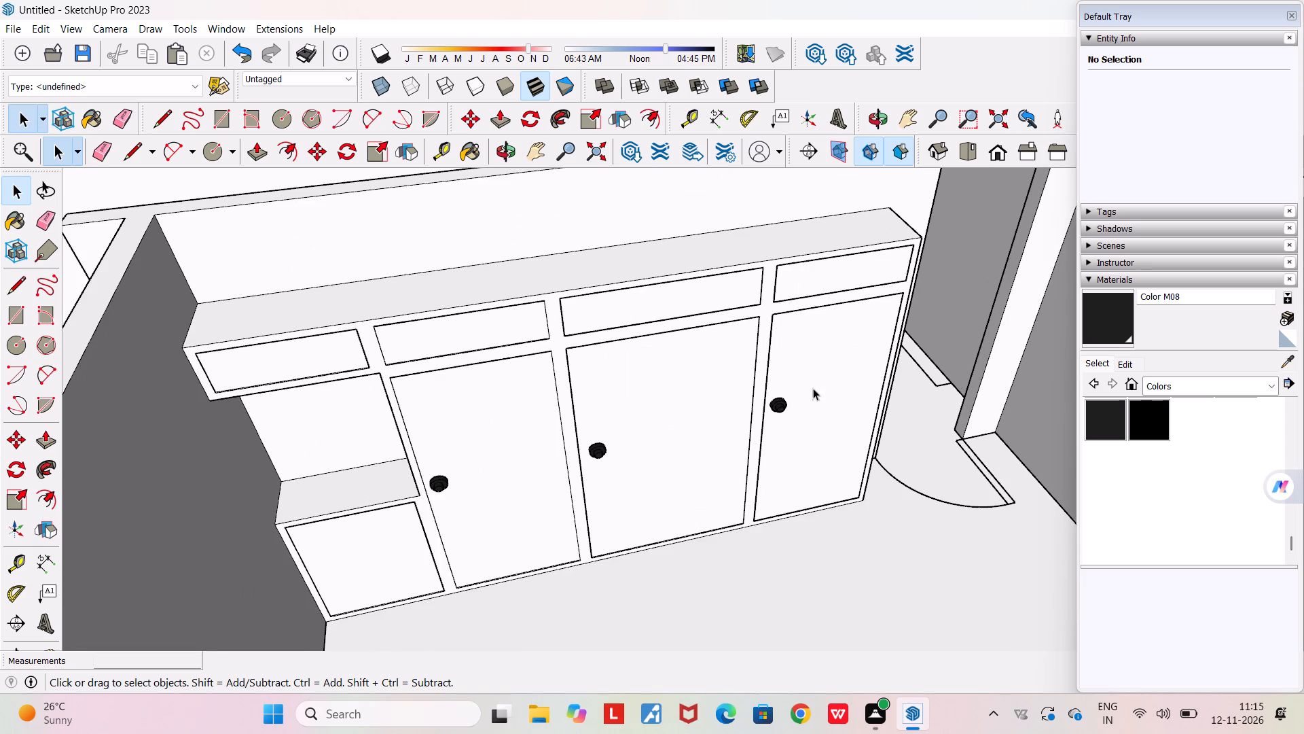
scroll(778, 409, up, 3)
middle_drag(778, 409, 980, 348)
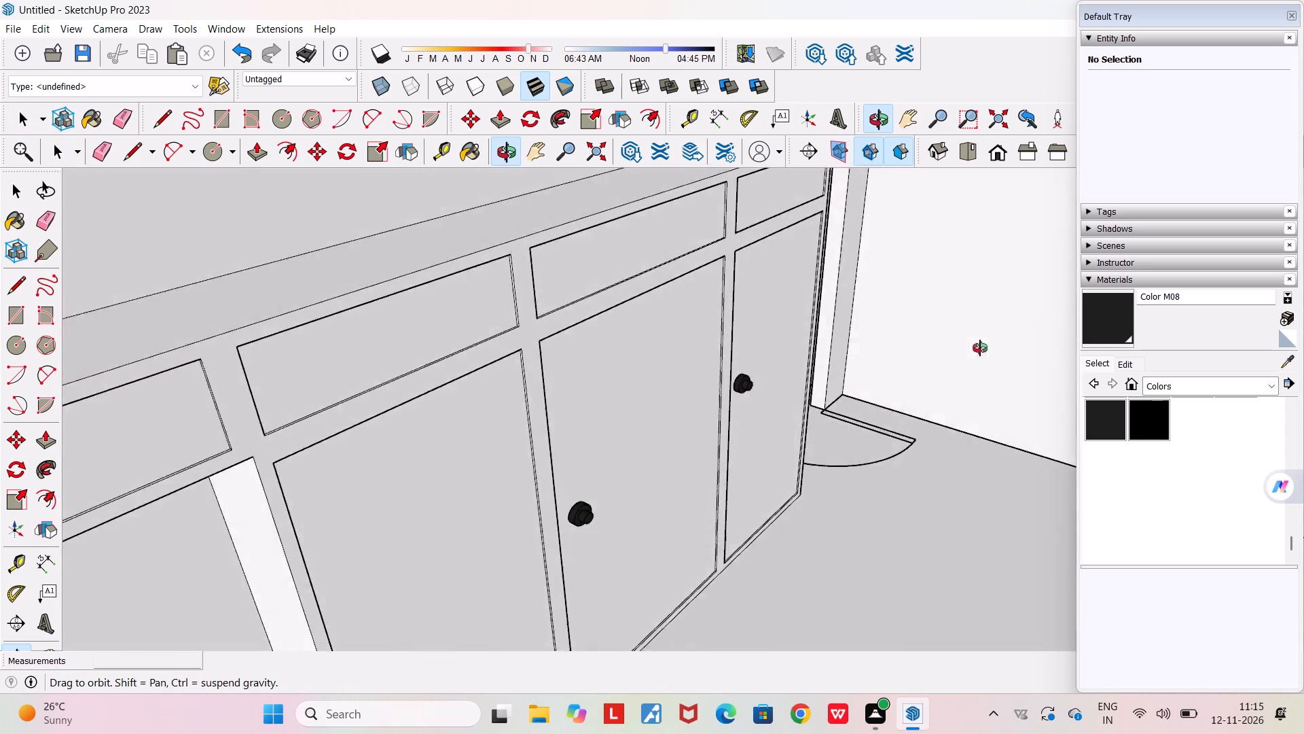
Review the wardrobe with its knobs from inside the house, from the side and from the front.
middle_drag(980, 348, 999, 368)
scroll(999, 368, down, 3)
scroll(940, 406, down, 3)
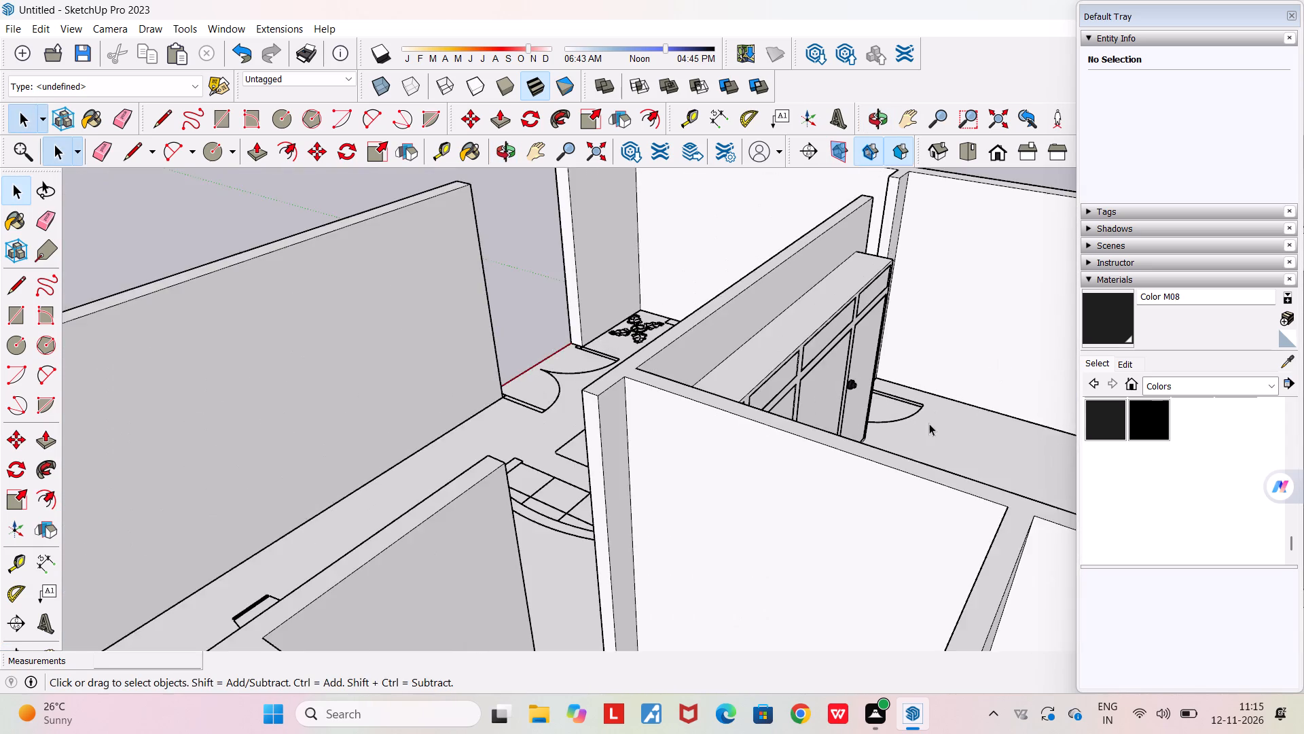
middle_drag(928, 427, 322, 374)
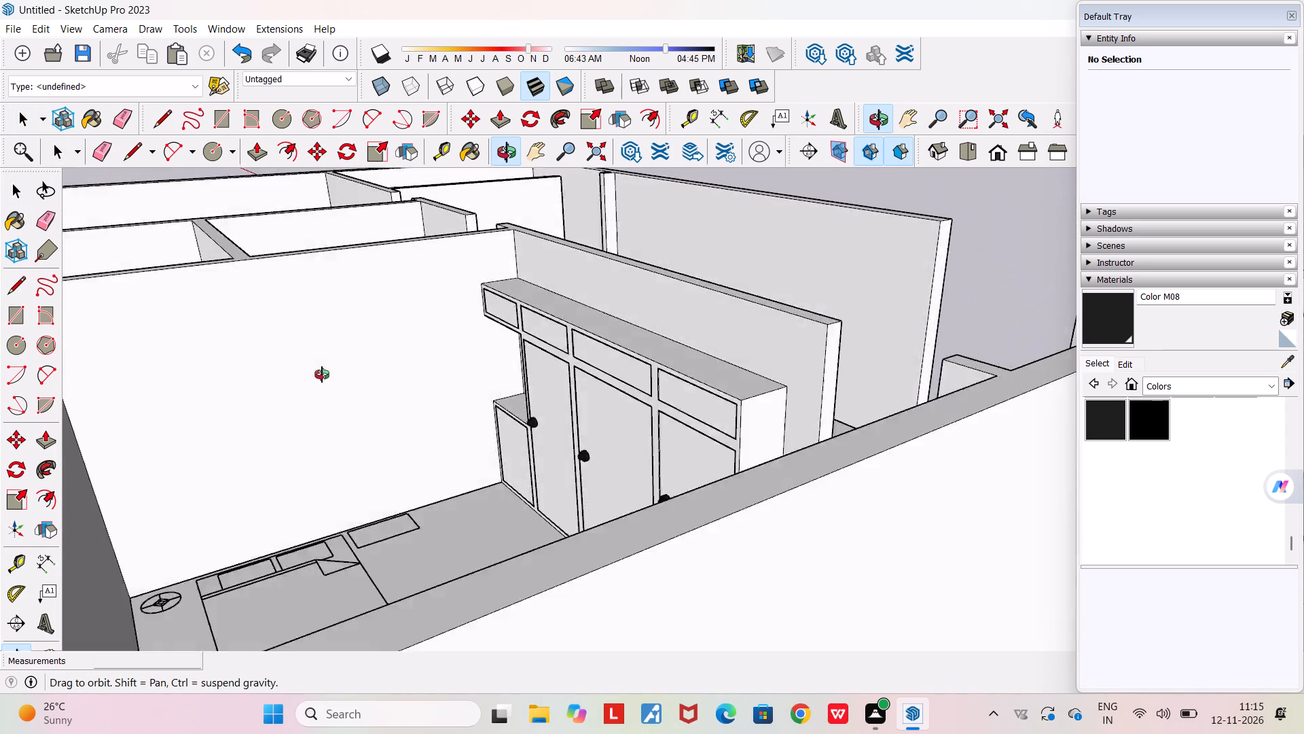
middle_drag(322, 374, 474, 398)
scroll(474, 398, down, 4)
middle_drag(488, 453, 600, 464)
scroll(522, 500, up, 3)
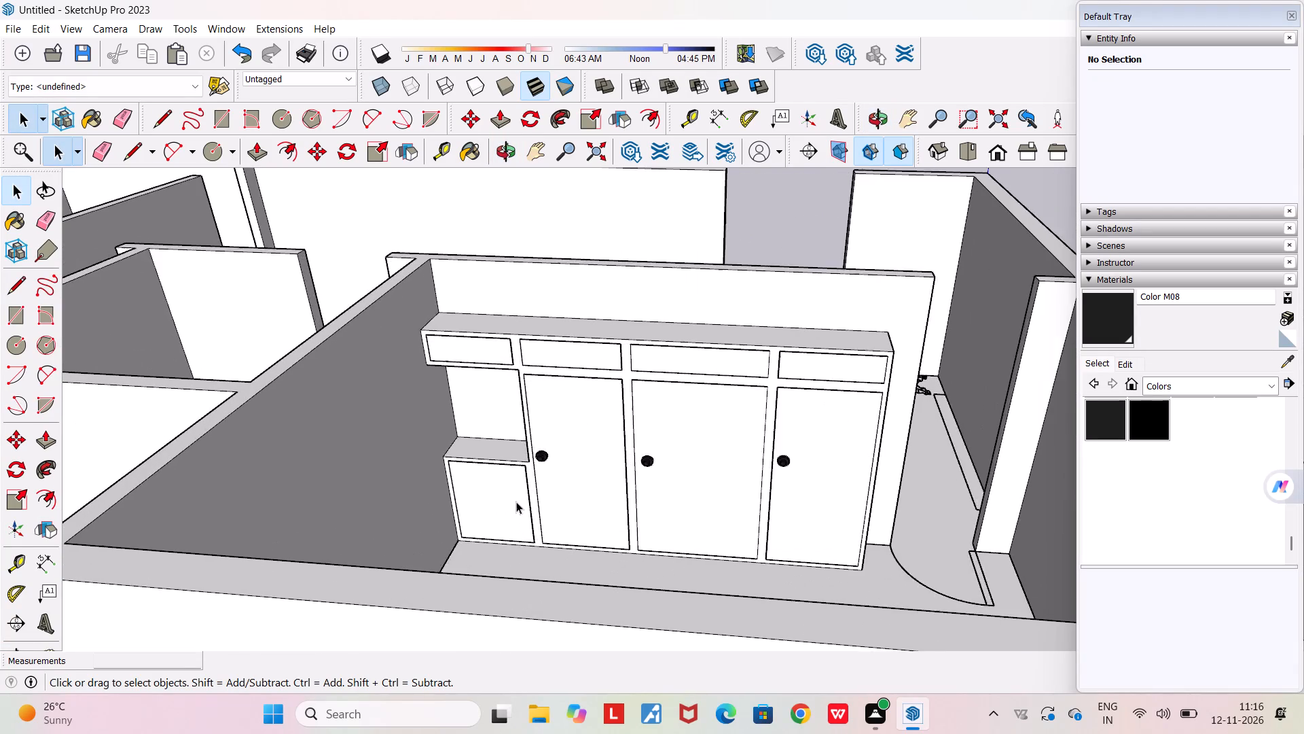
middle_drag(516, 502, 605, 497)
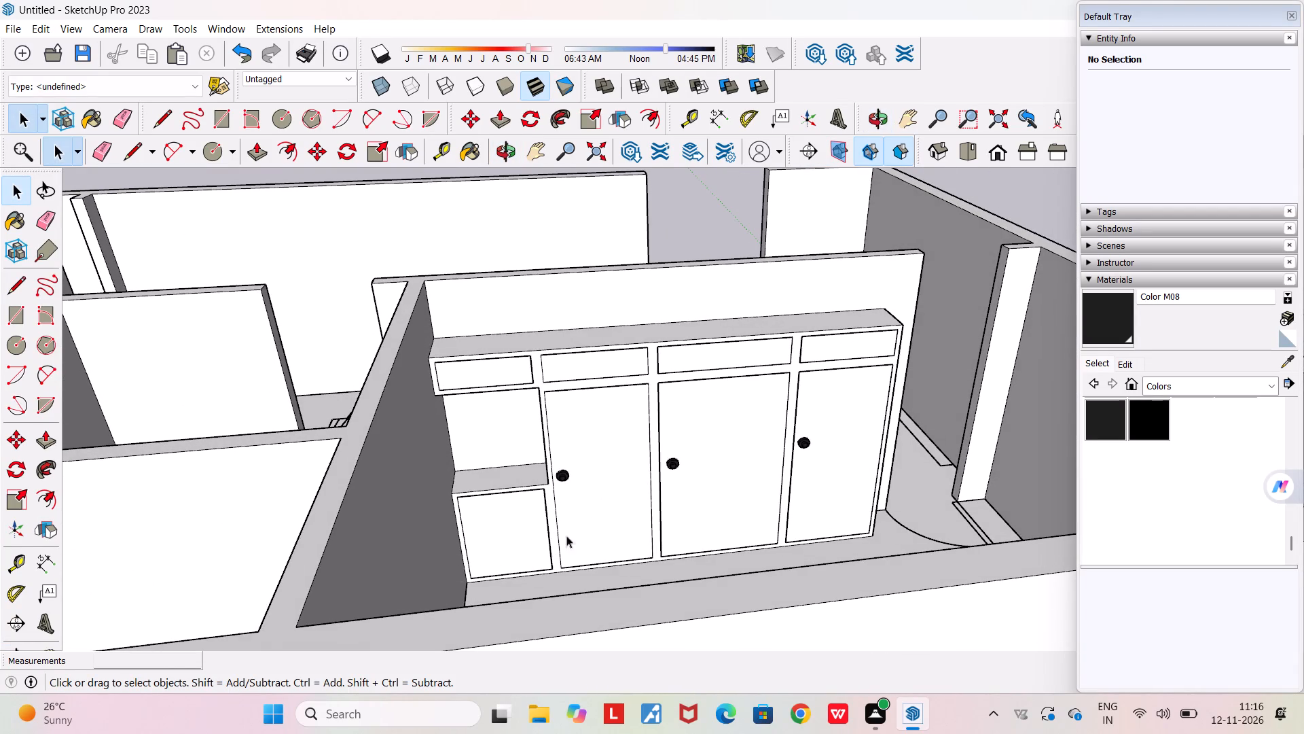
Place guides on the low cabinet door, 0.28 m below its top edge and 0.45 m from the edge nearest the tall doors.
scroll(542, 563, up, 5)
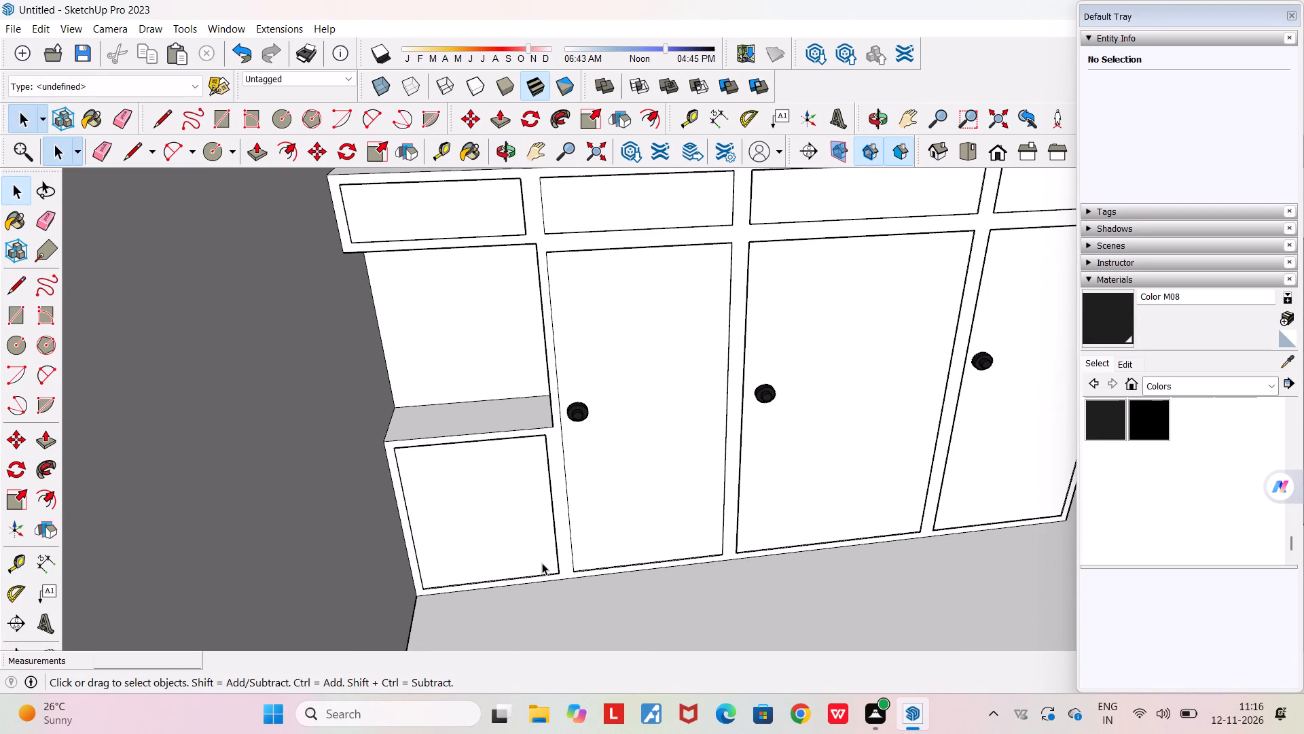
click(435, 150)
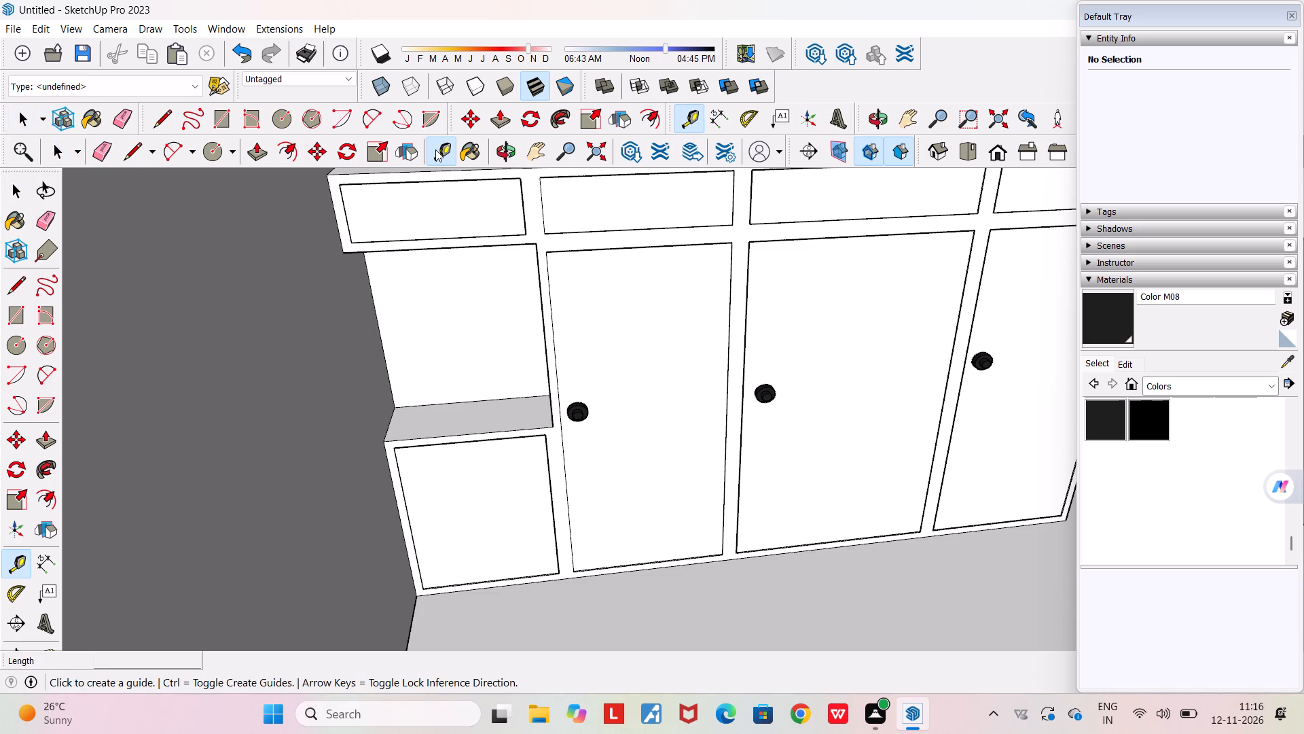
scroll(488, 497, up, 5)
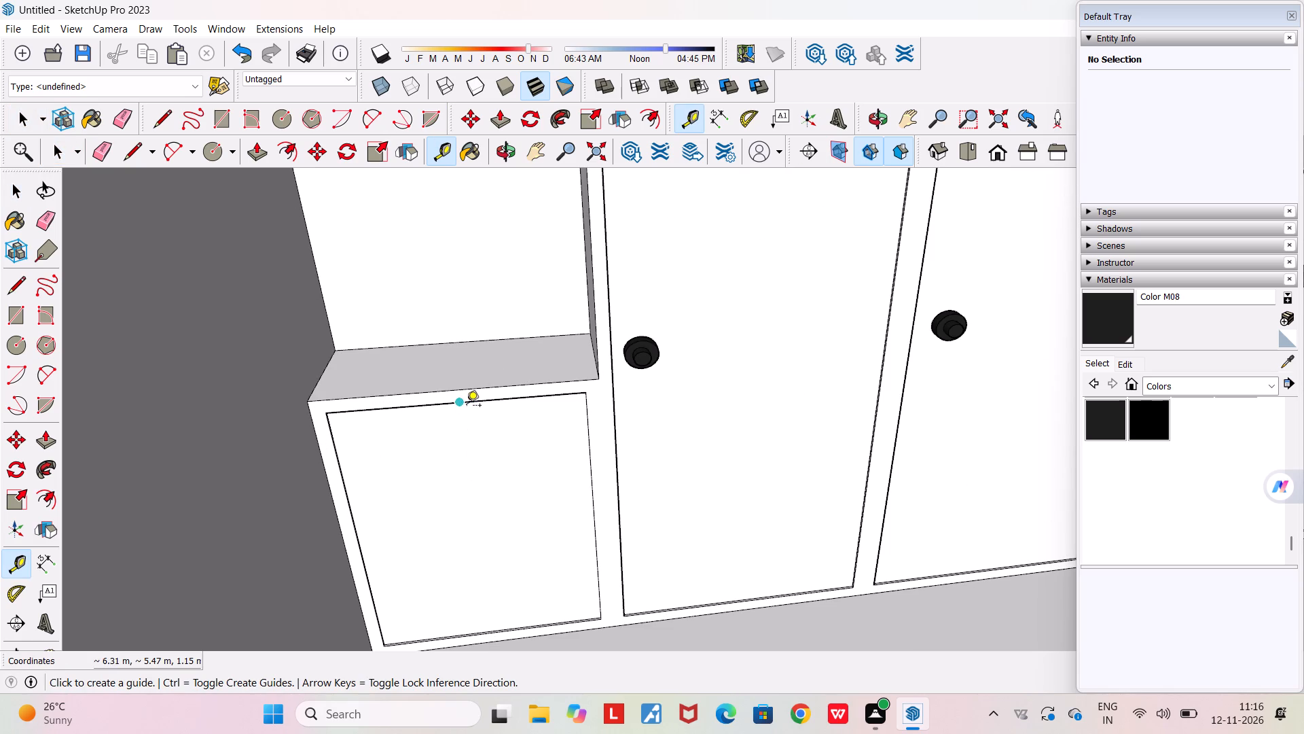
click(458, 404)
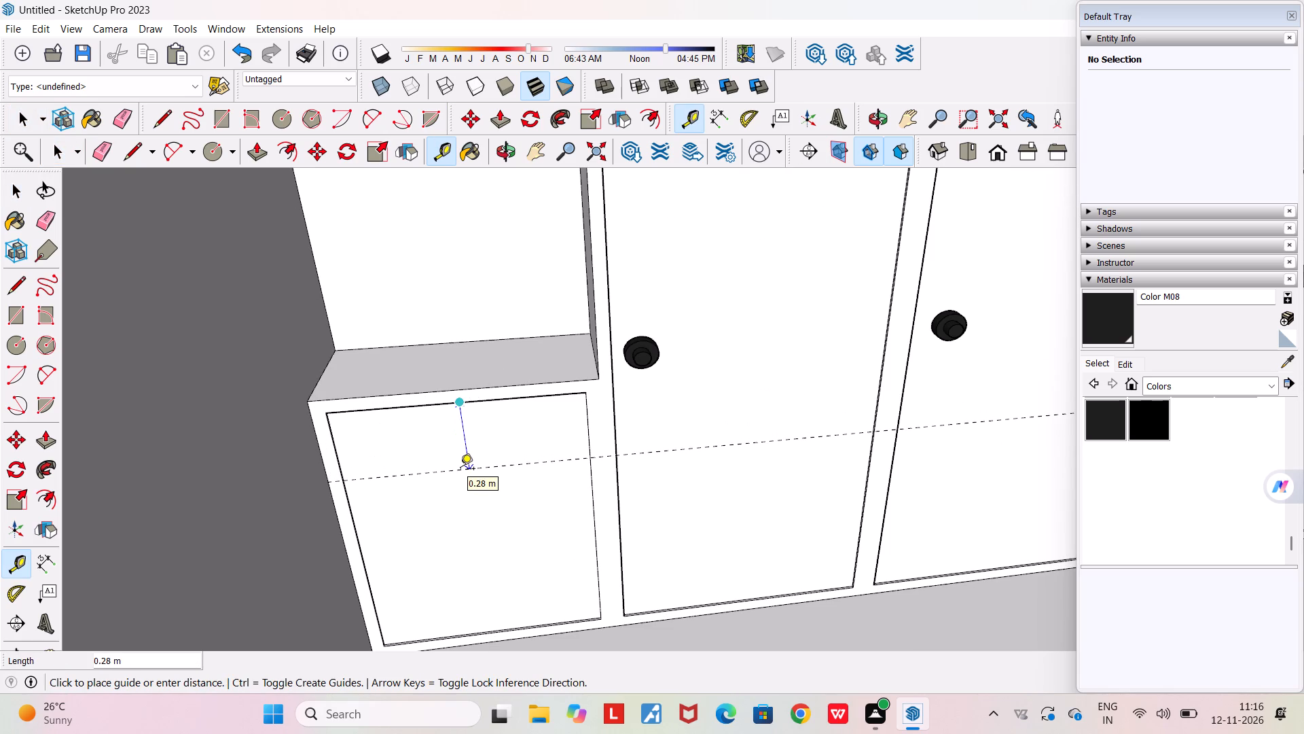
click(460, 470)
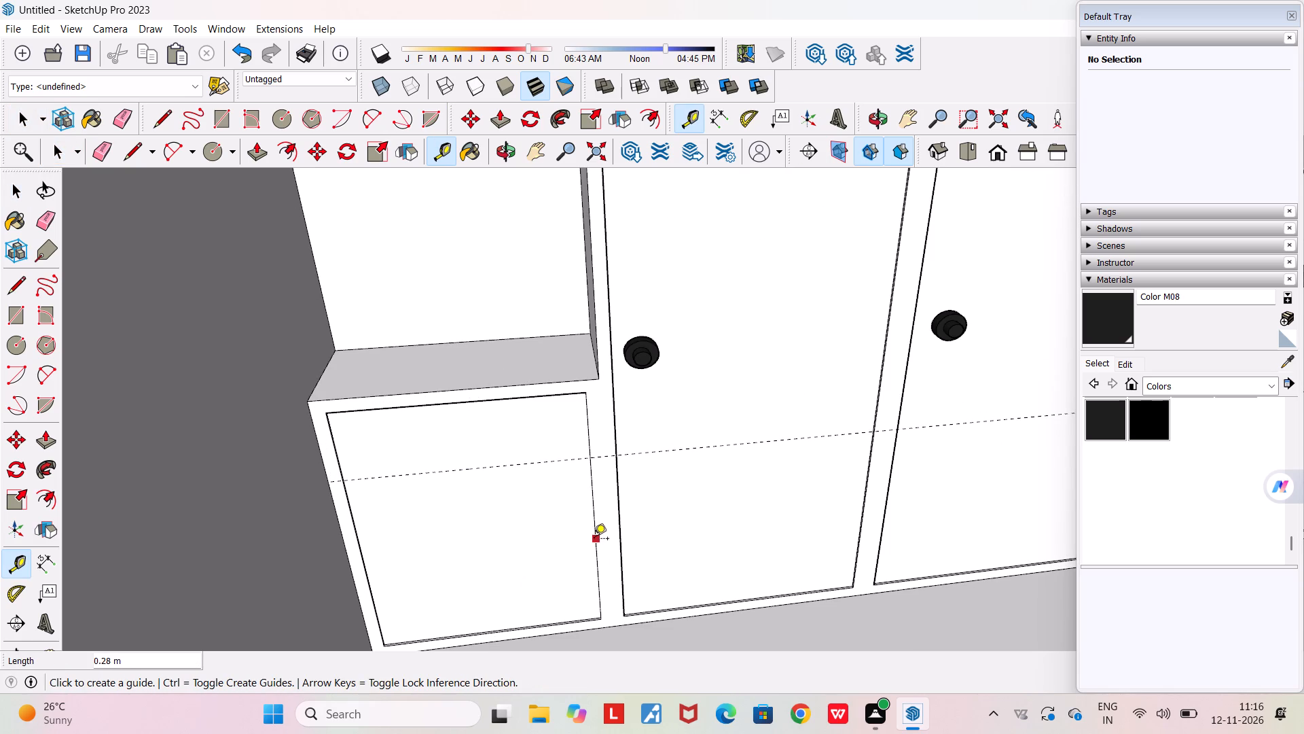
click(594, 540)
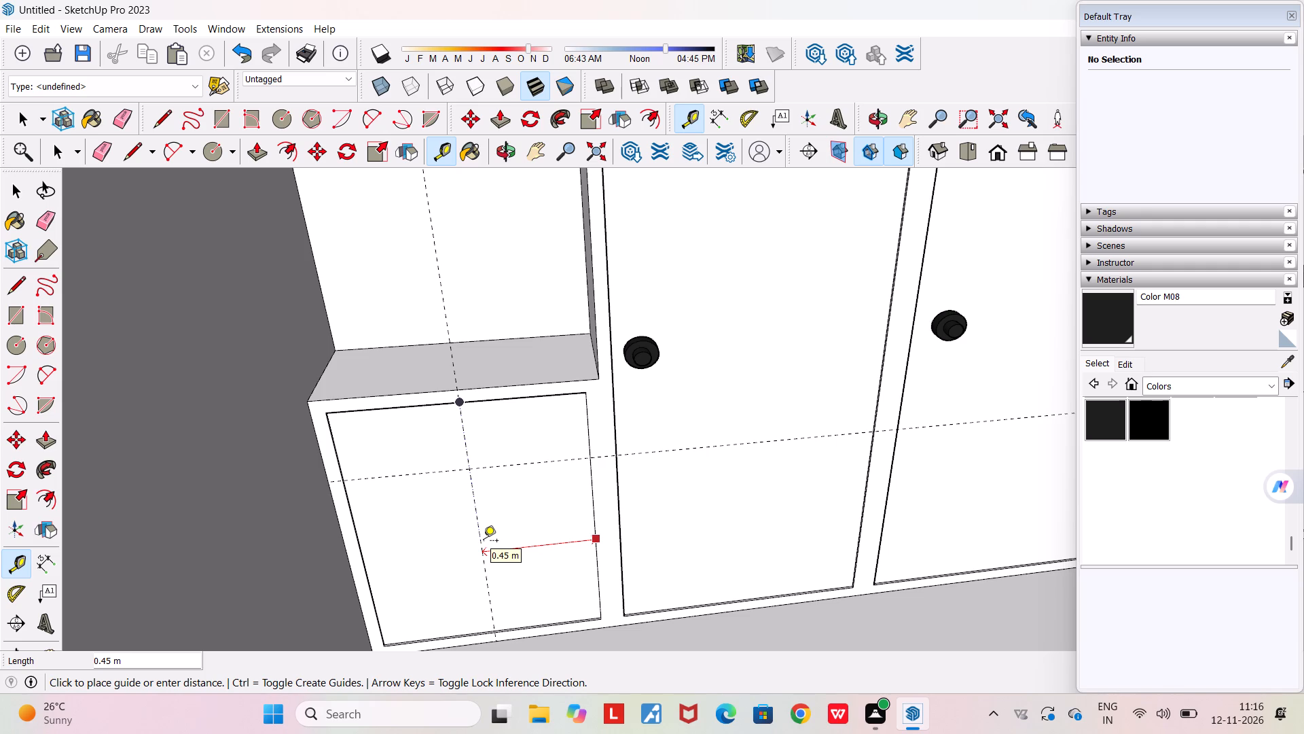
click(484, 542)
key(space)
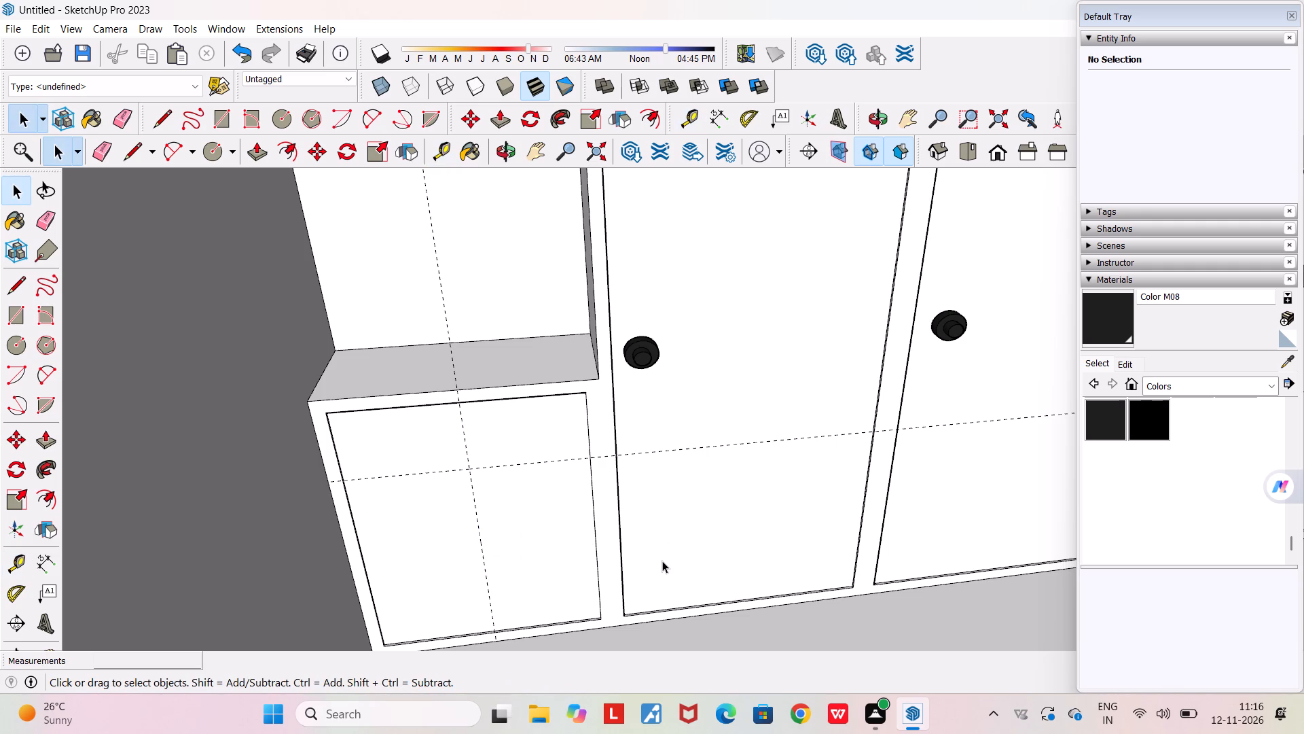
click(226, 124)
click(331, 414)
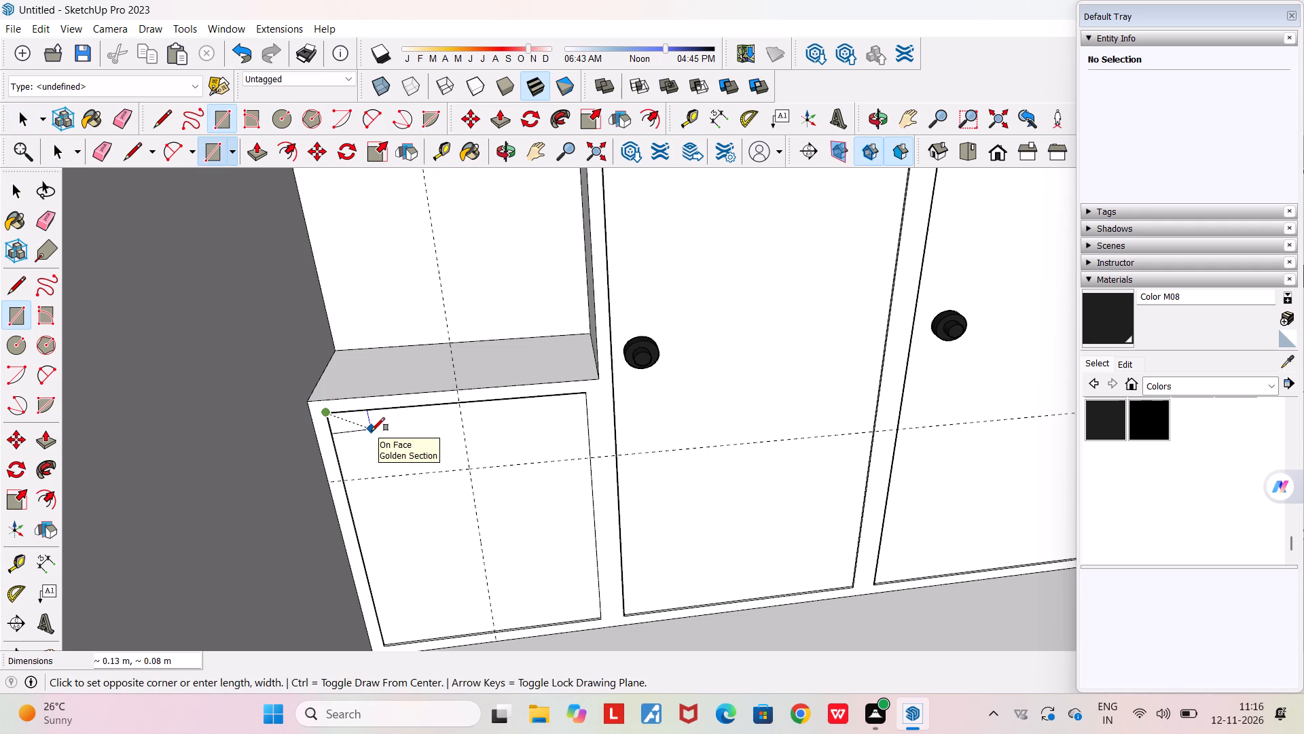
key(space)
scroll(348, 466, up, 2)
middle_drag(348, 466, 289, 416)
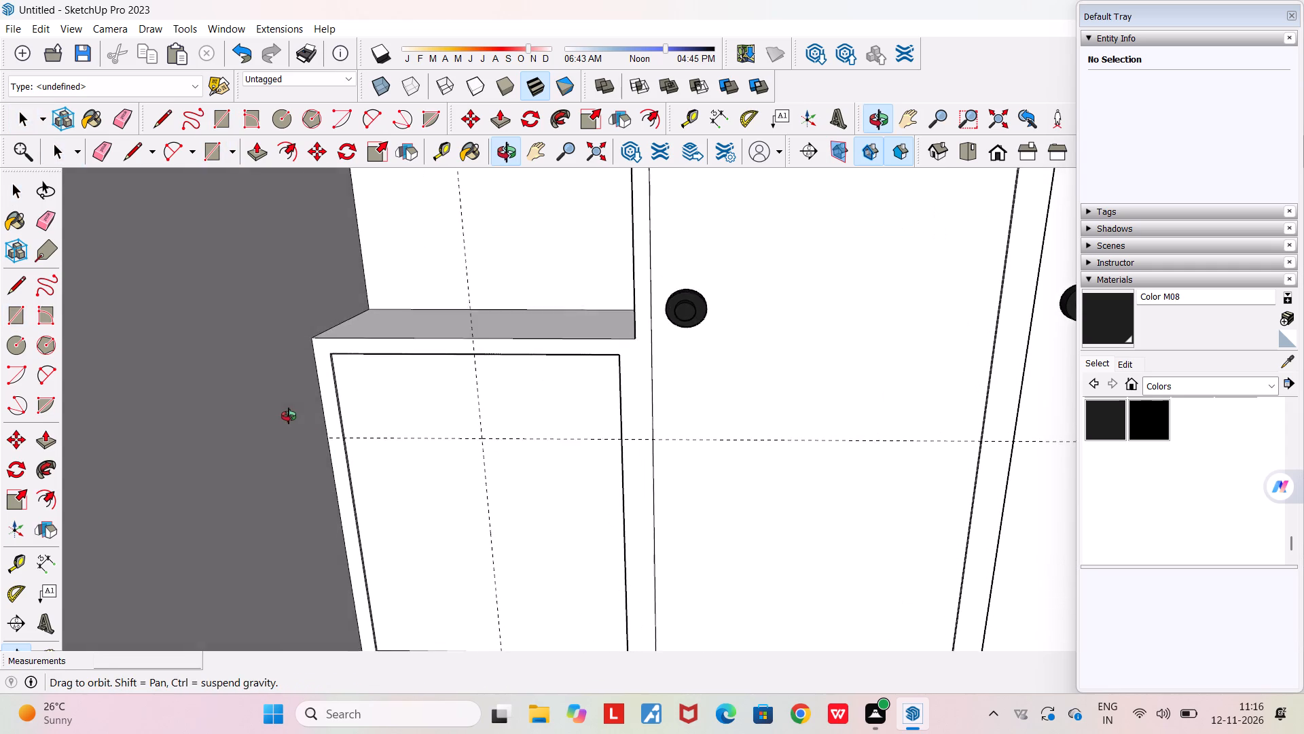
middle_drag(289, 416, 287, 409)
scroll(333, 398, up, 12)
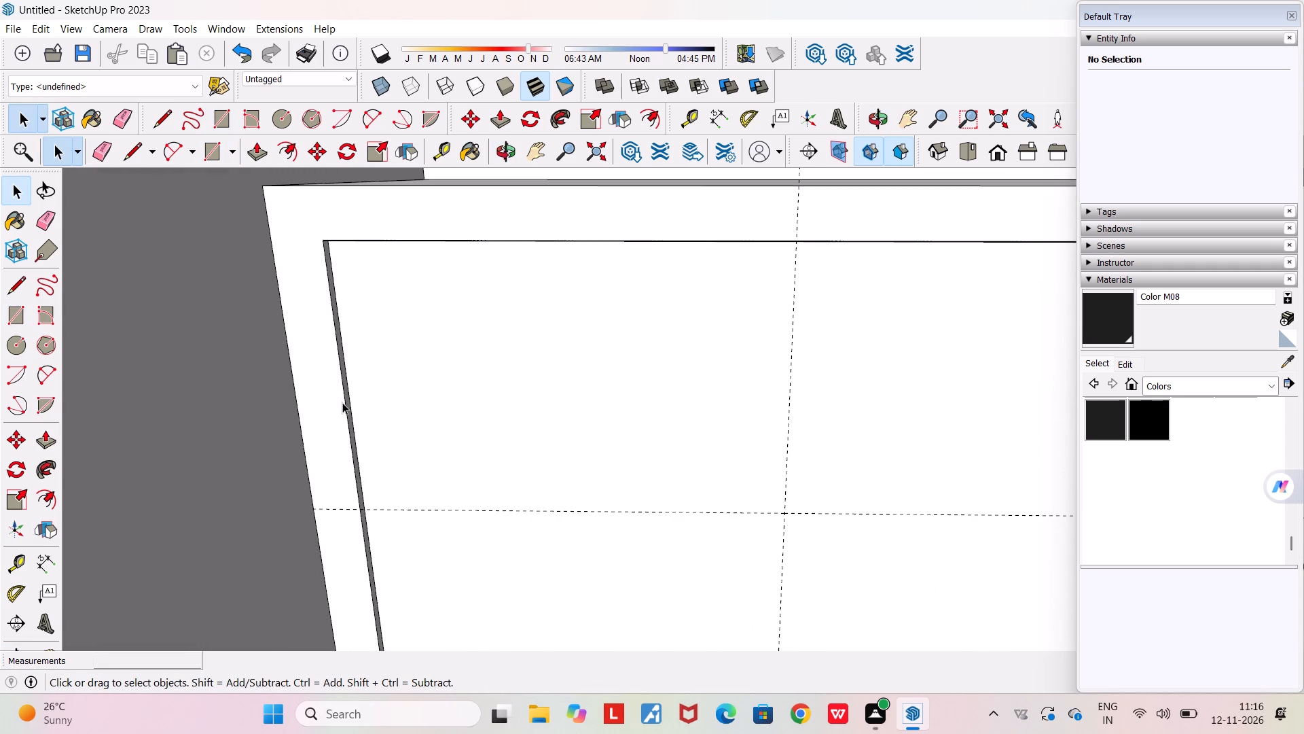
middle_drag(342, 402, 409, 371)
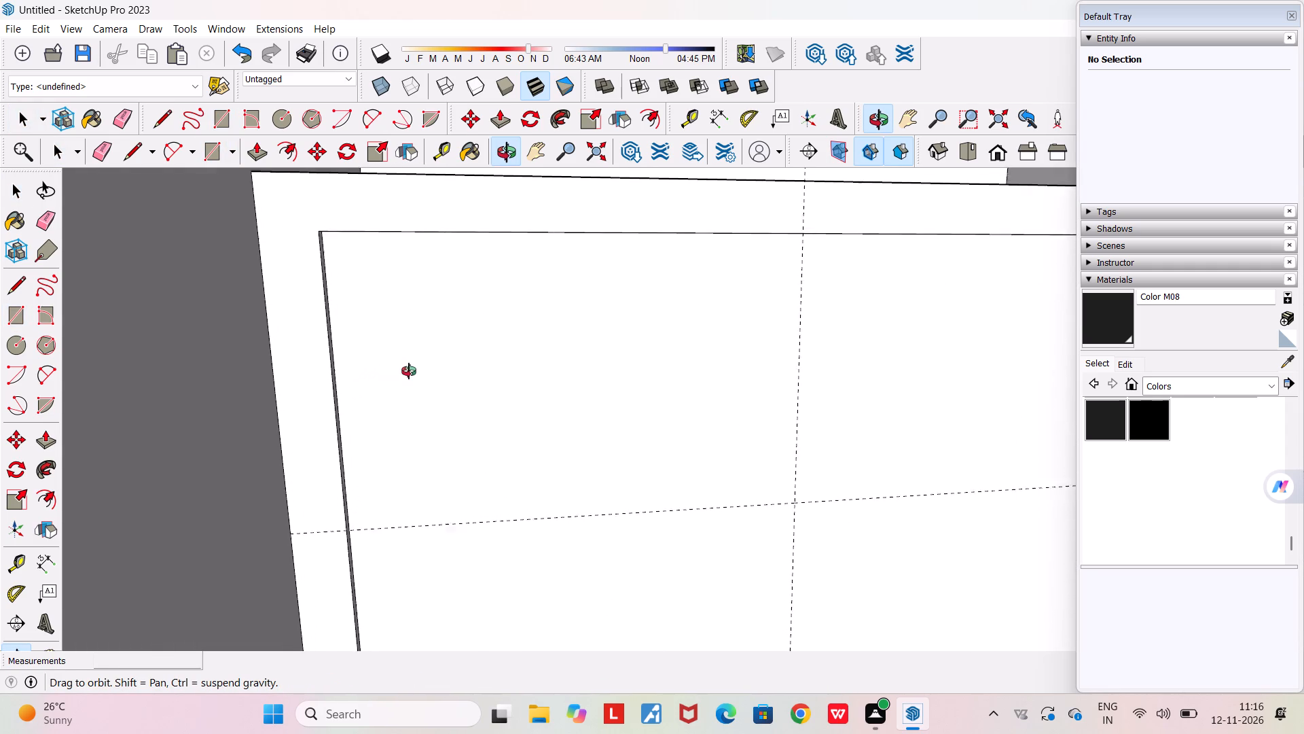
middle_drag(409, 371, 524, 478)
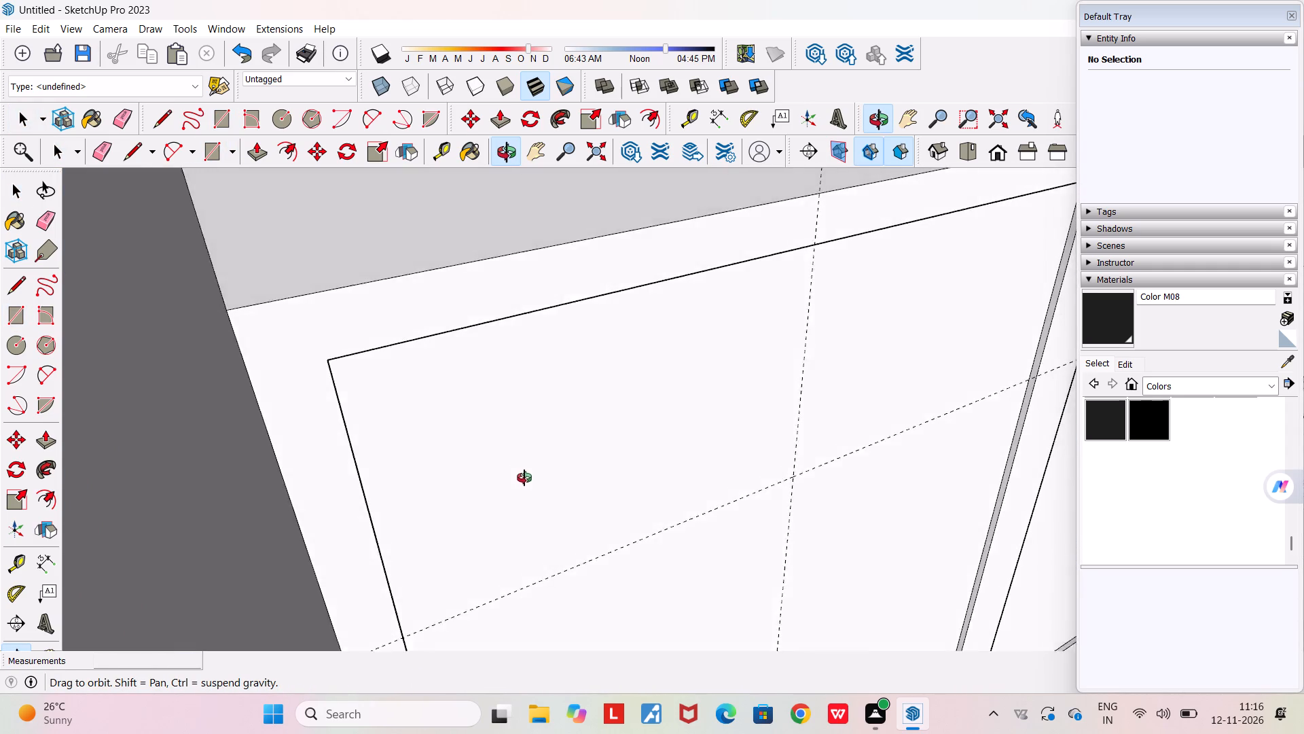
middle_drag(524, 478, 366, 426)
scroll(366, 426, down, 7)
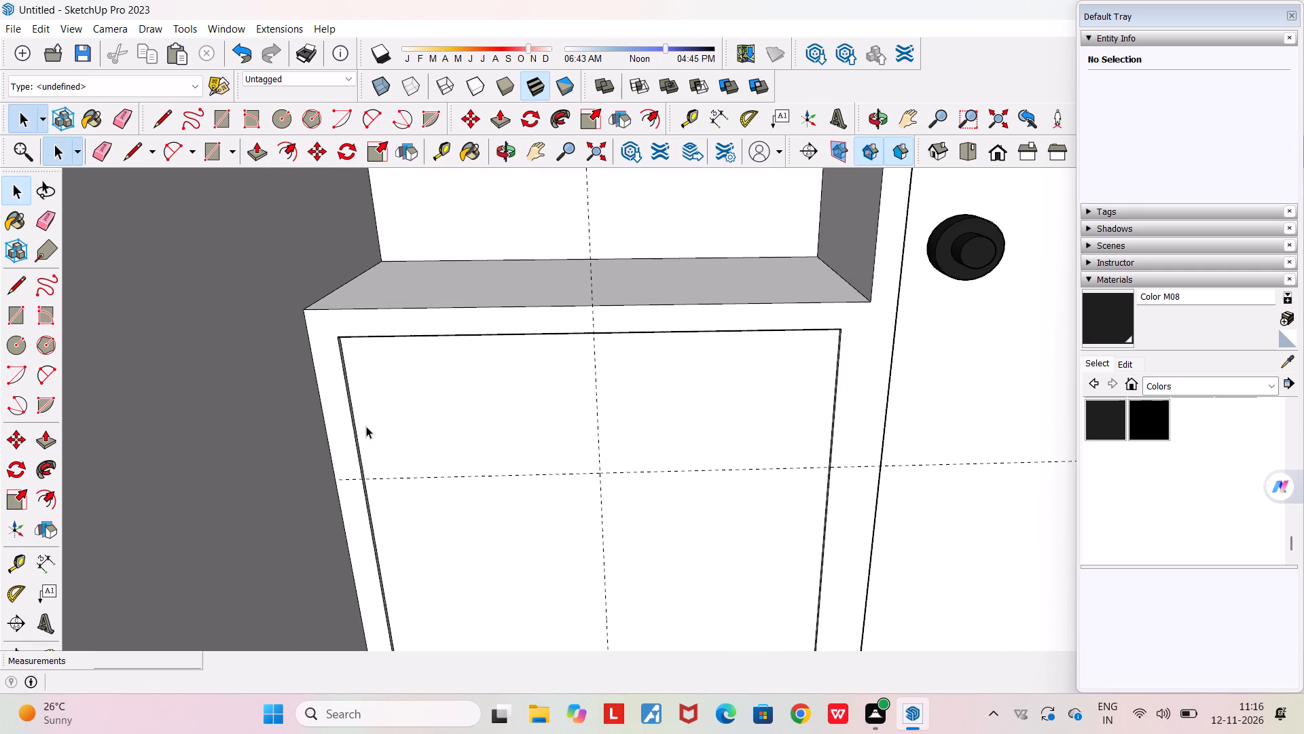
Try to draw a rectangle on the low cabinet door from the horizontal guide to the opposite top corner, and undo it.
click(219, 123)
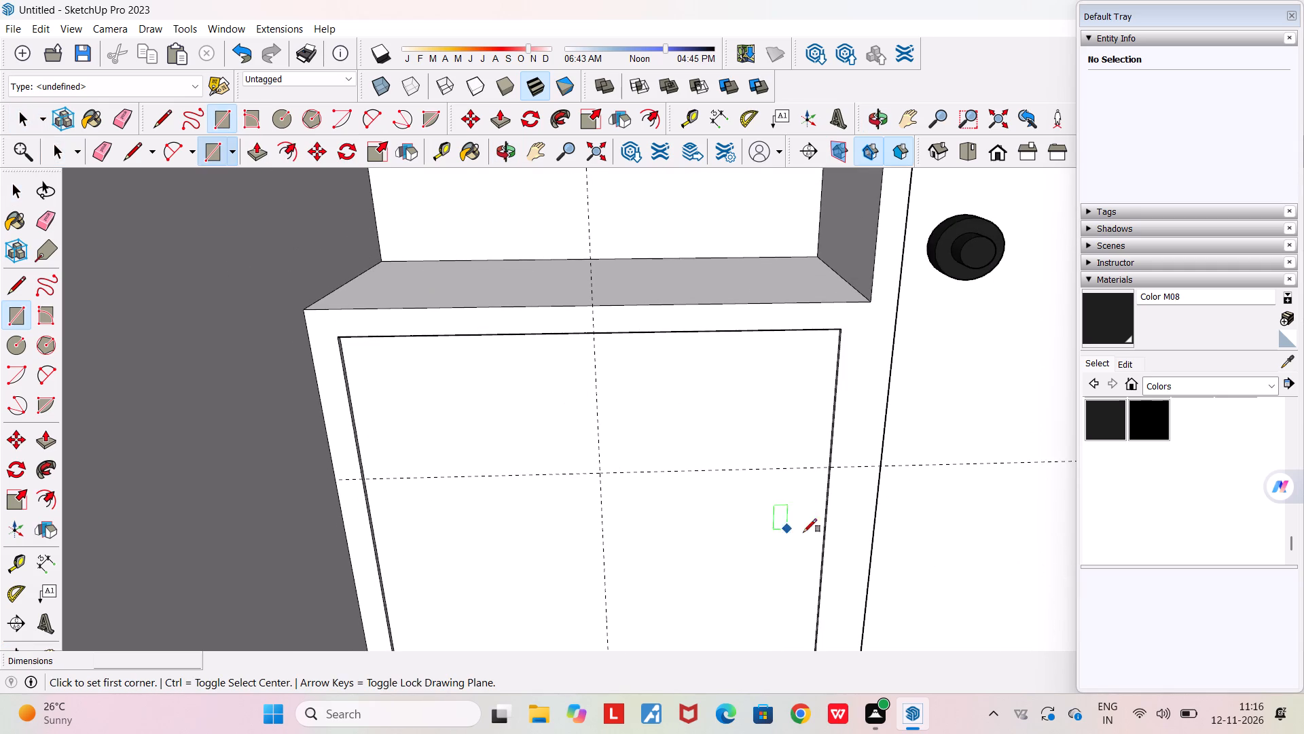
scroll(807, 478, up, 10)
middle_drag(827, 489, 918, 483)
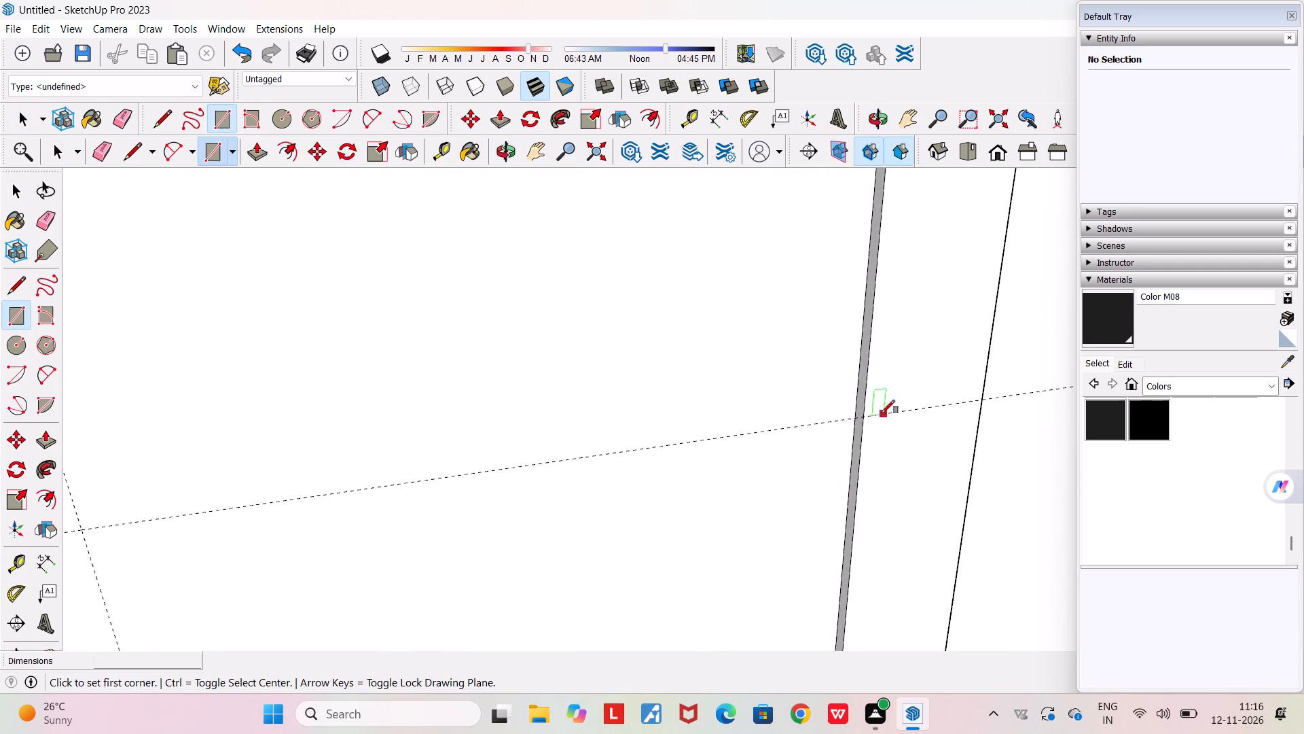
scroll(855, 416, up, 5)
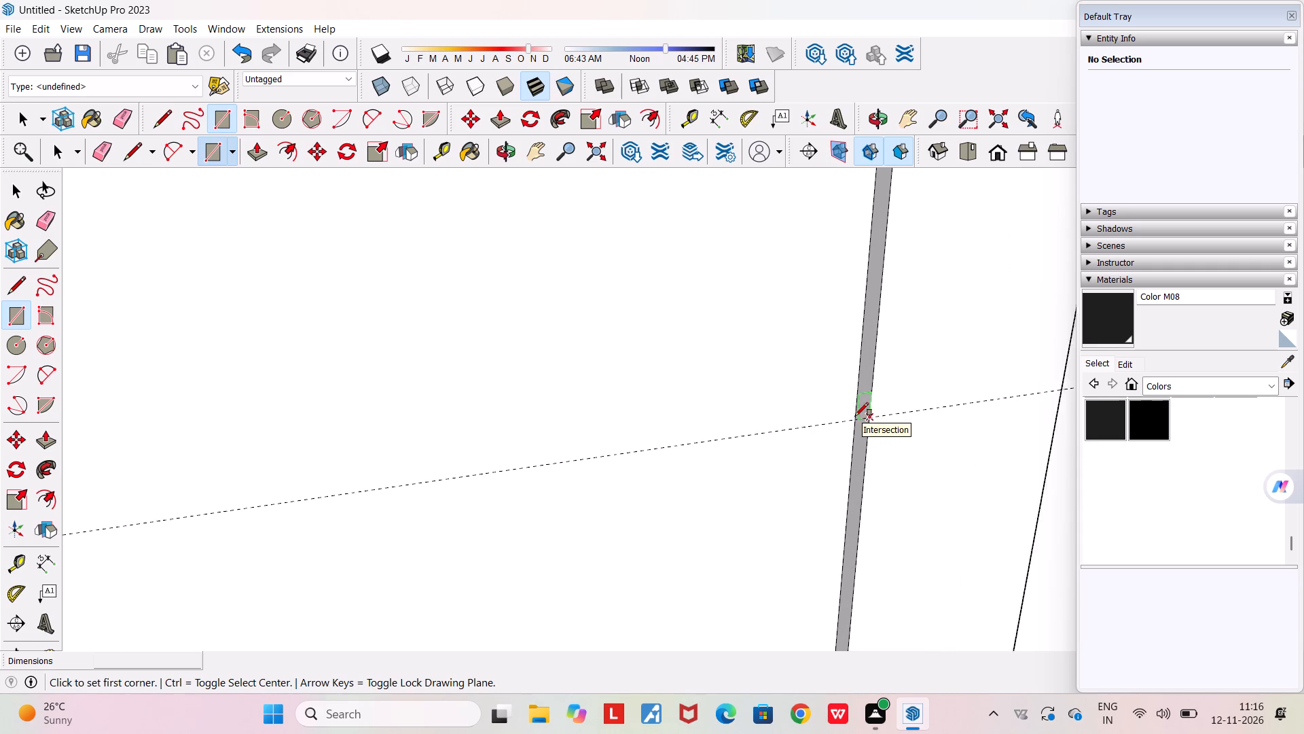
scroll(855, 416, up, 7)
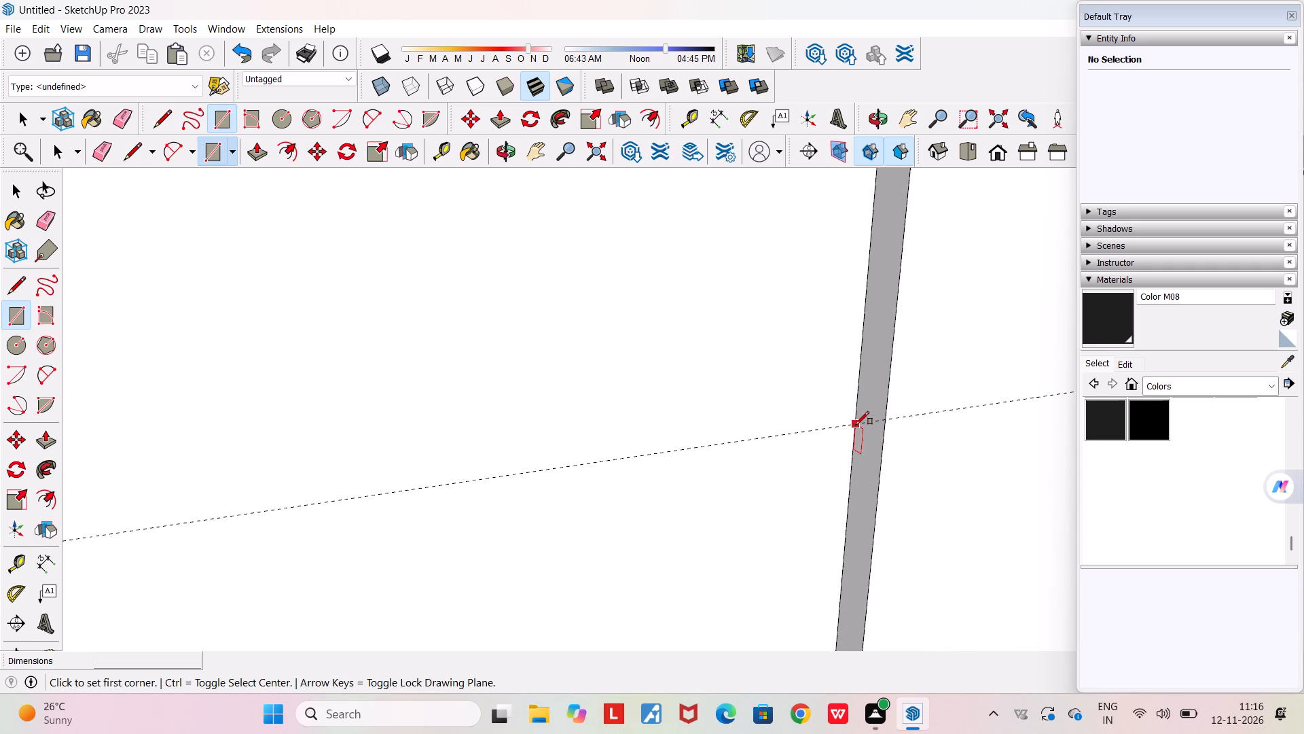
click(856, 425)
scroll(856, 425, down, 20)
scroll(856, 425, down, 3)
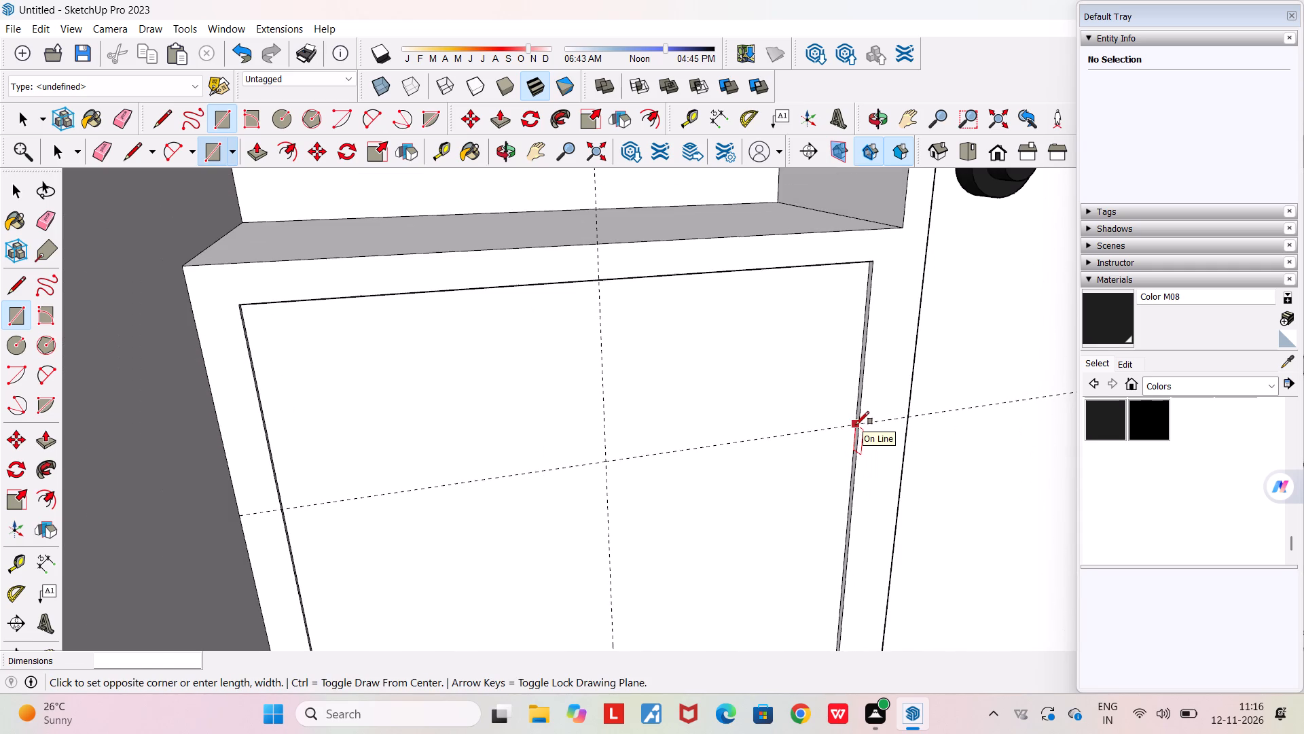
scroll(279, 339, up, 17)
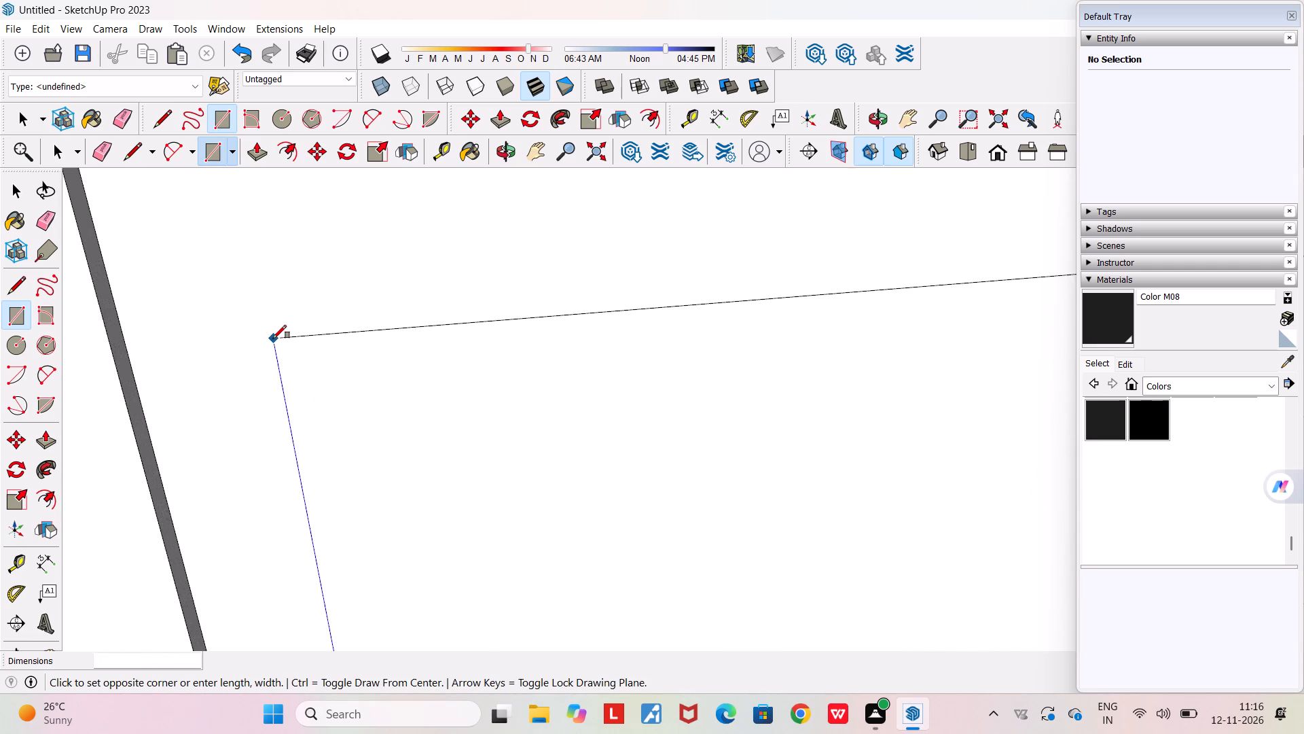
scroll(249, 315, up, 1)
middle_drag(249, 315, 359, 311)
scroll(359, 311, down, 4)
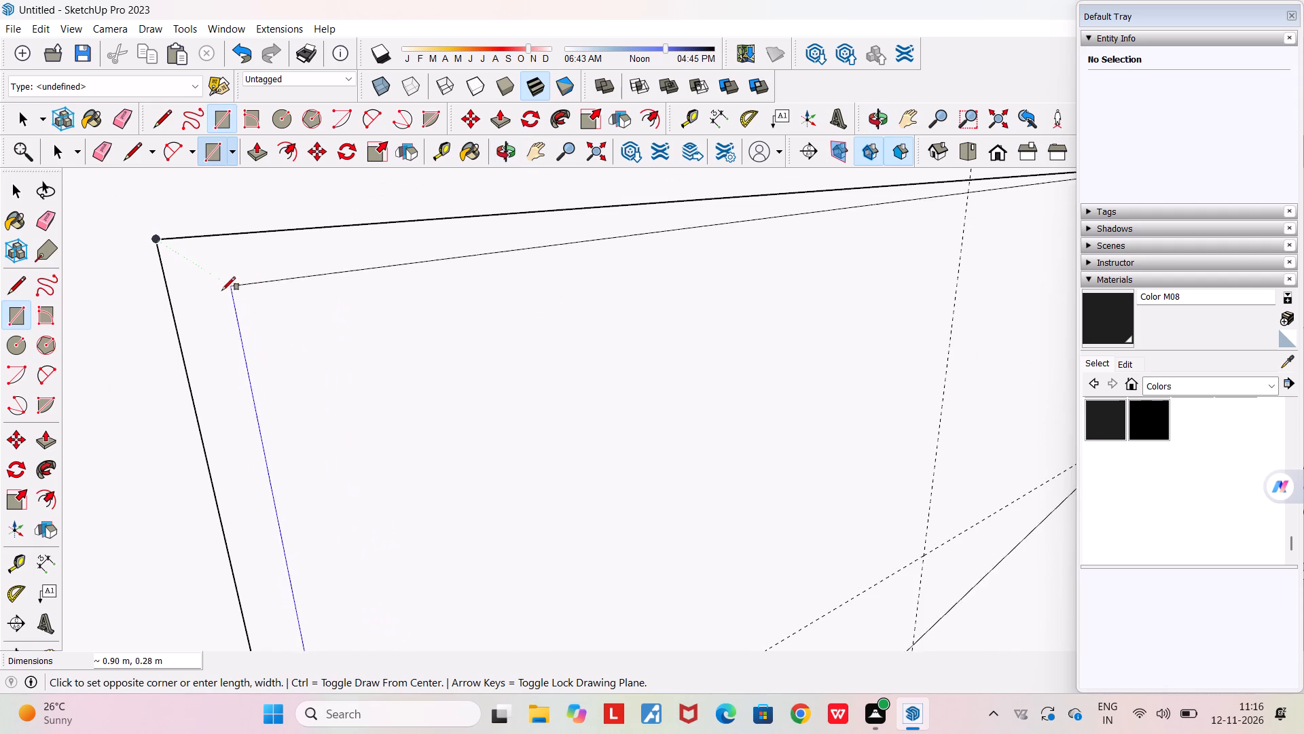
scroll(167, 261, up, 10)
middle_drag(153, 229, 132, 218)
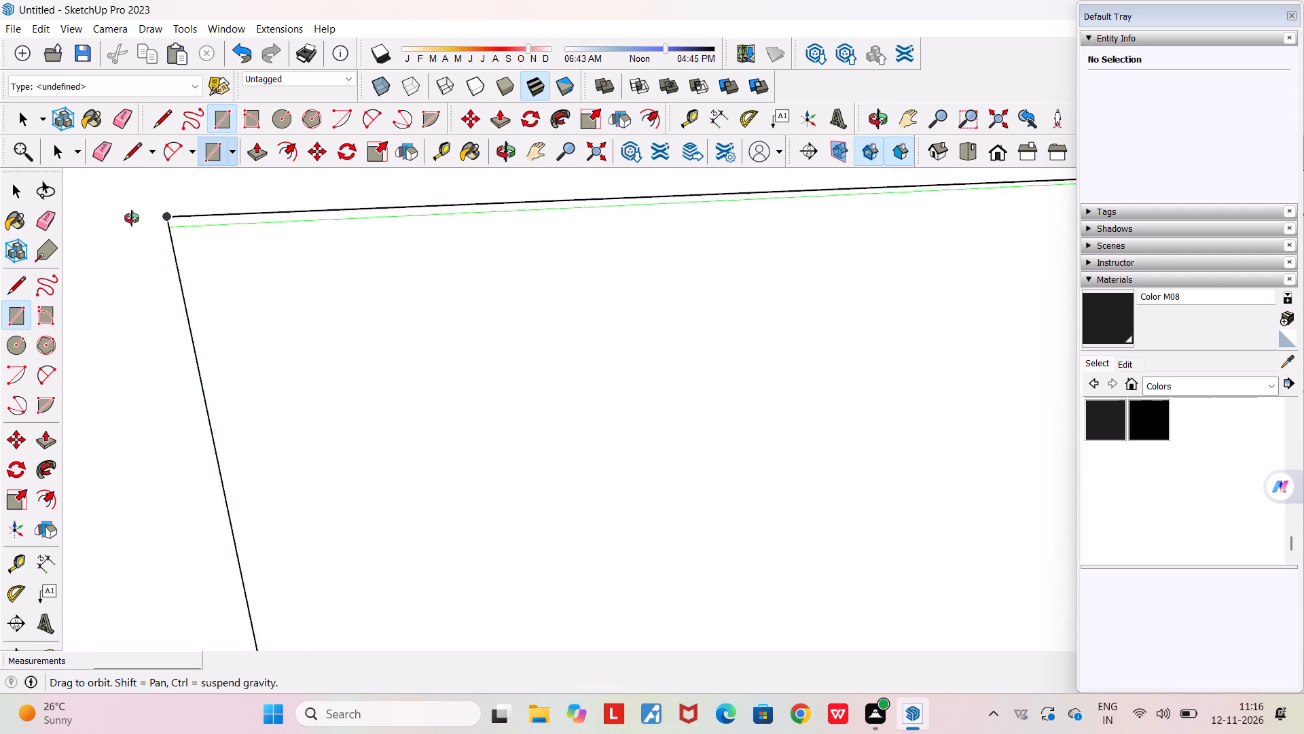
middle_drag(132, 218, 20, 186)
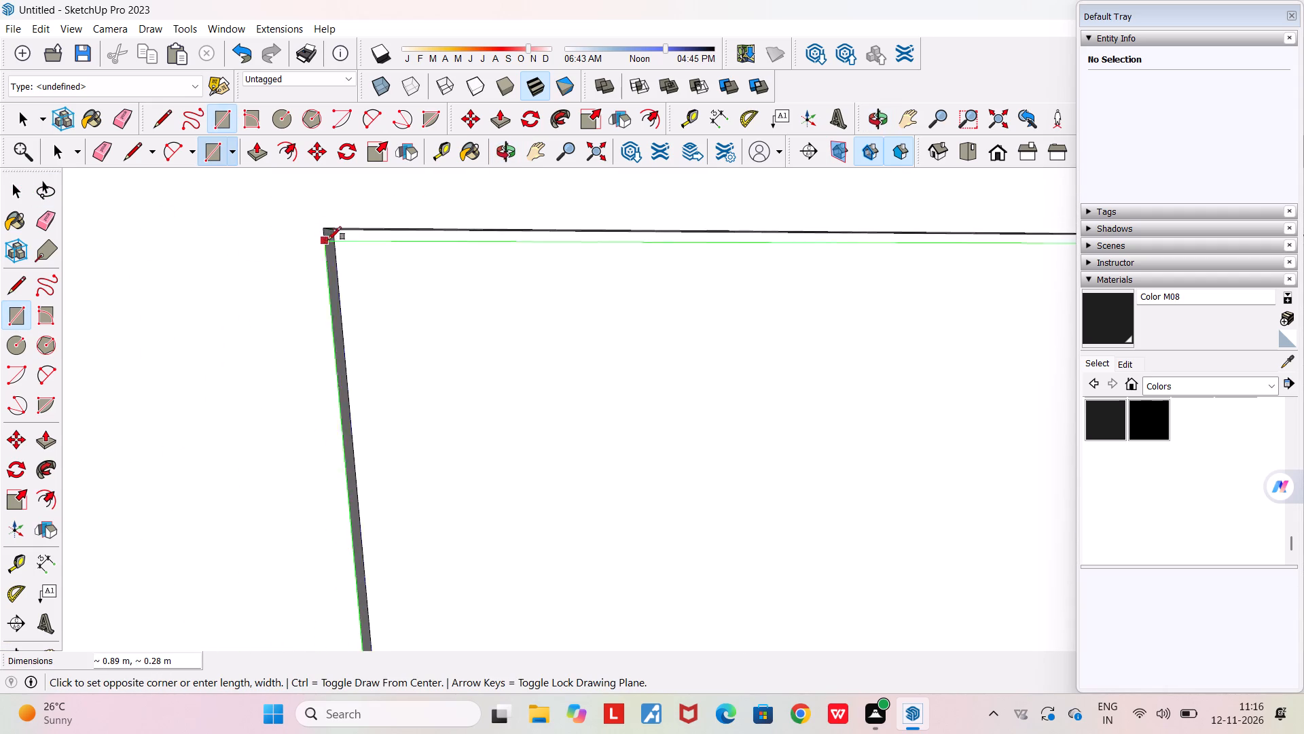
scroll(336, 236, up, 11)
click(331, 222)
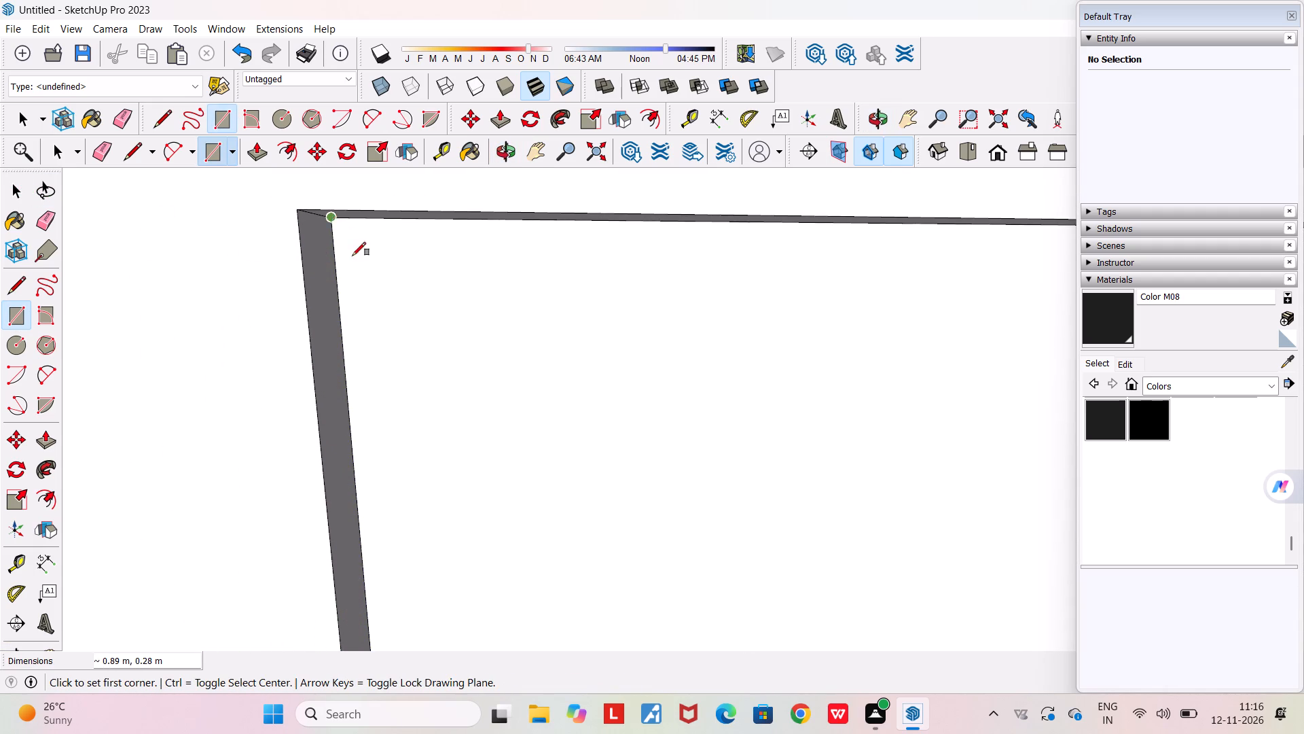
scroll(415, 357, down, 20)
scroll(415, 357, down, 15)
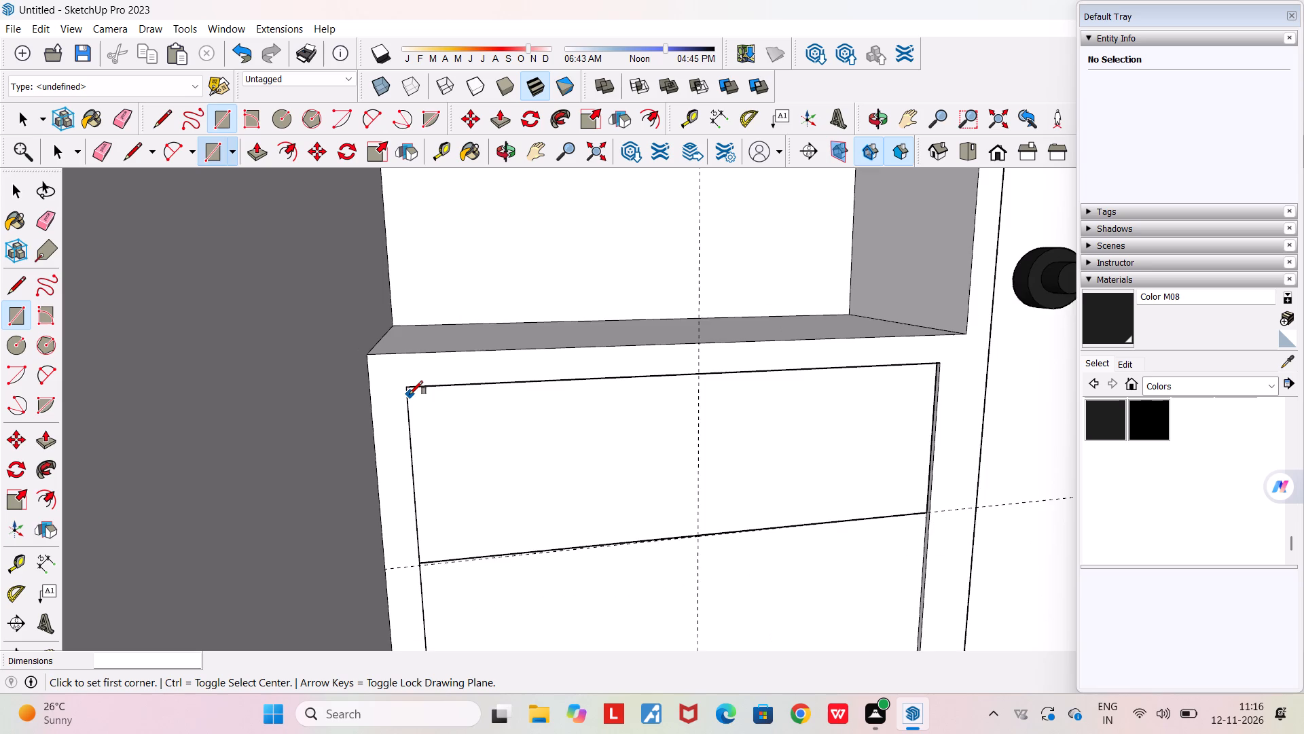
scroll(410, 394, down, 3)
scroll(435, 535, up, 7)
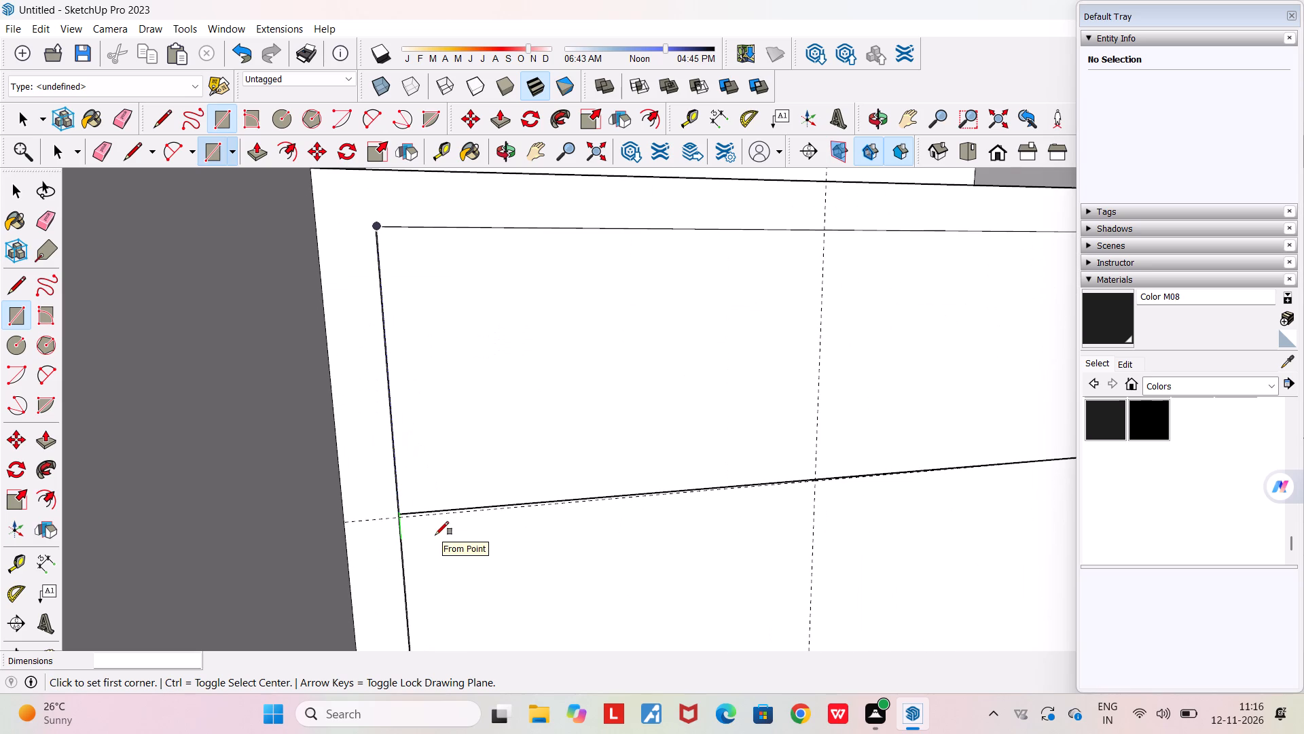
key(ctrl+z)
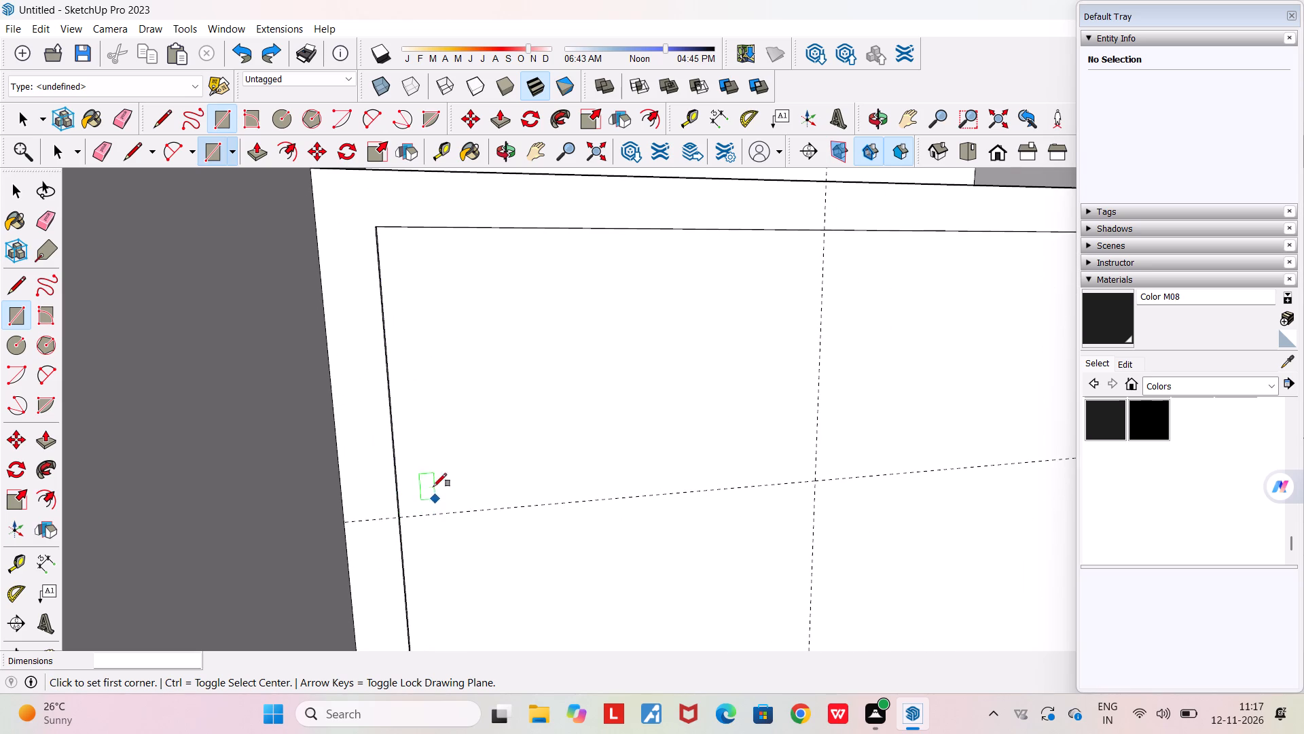
Draw a rectangle about 0.90 m by 0.28 m on the low cabinet door, from its outer top corner to the horizontal guide.
middle_drag(428, 432, 344, 316)
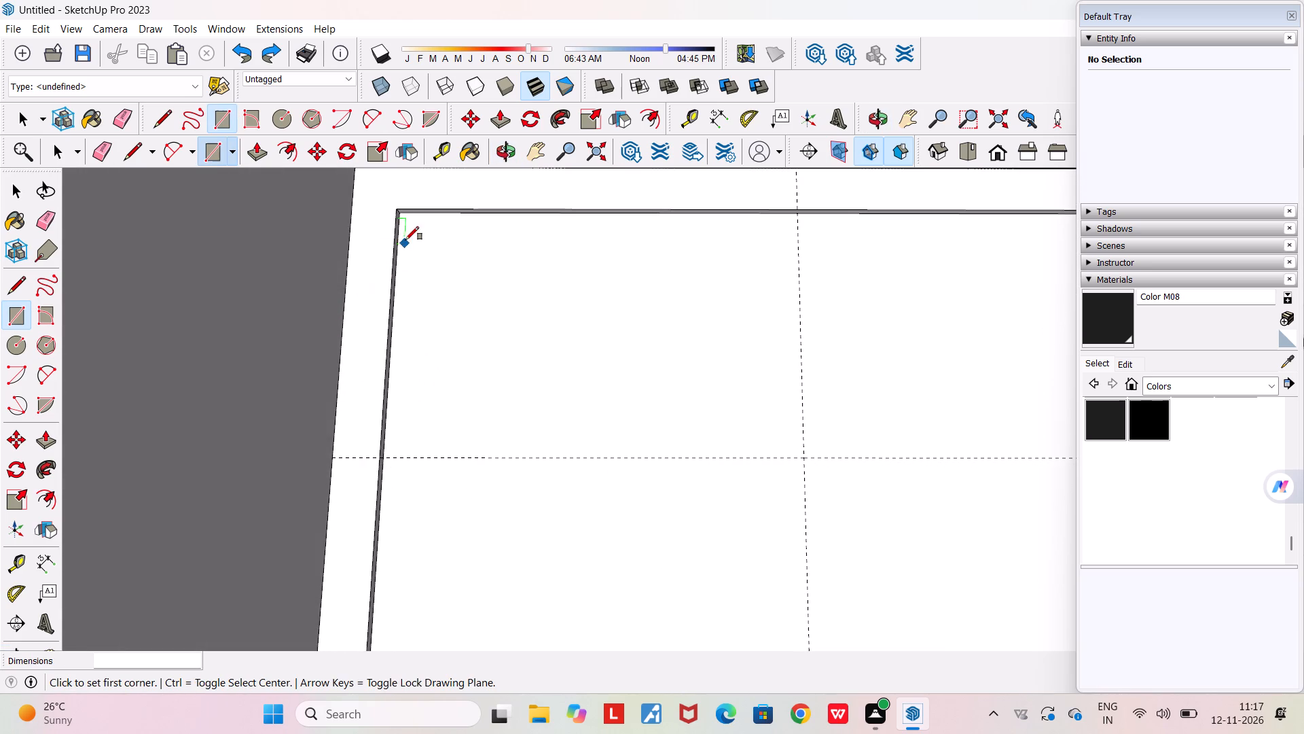
scroll(410, 225, up, 8)
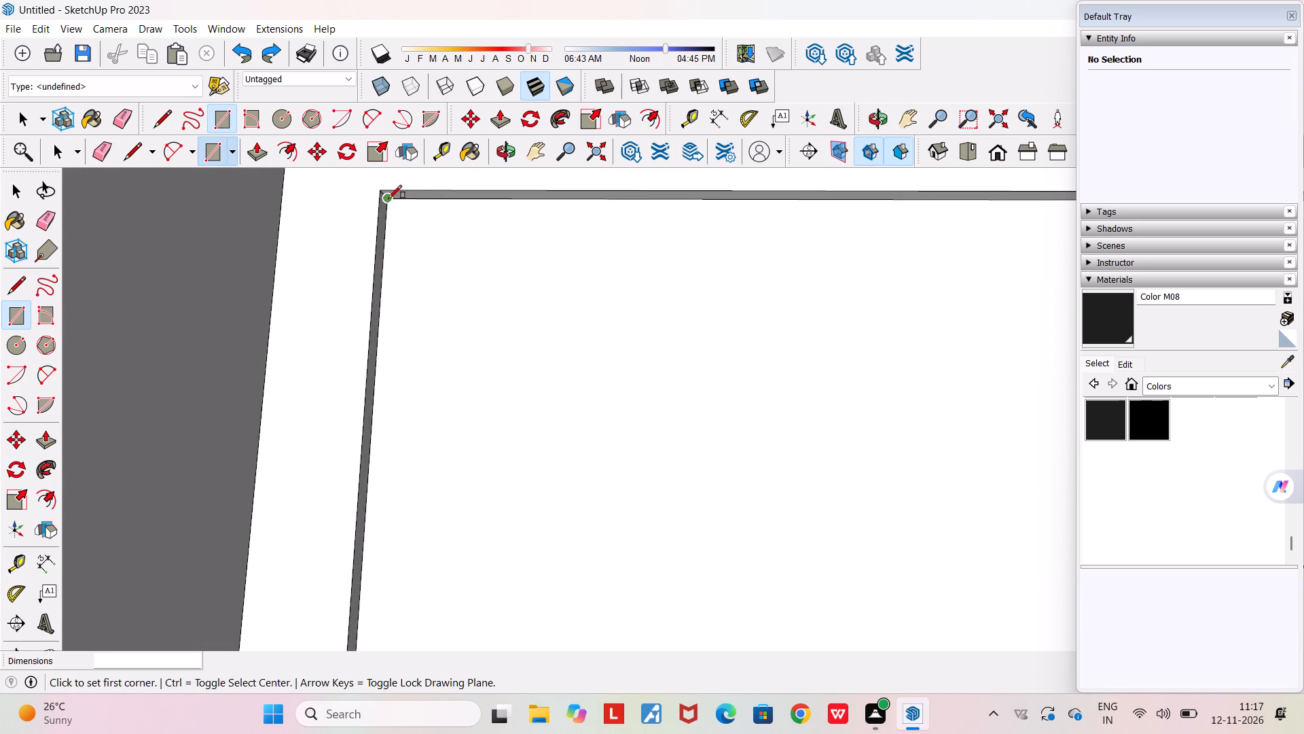
click(388, 198)
scroll(460, 372, down, 14)
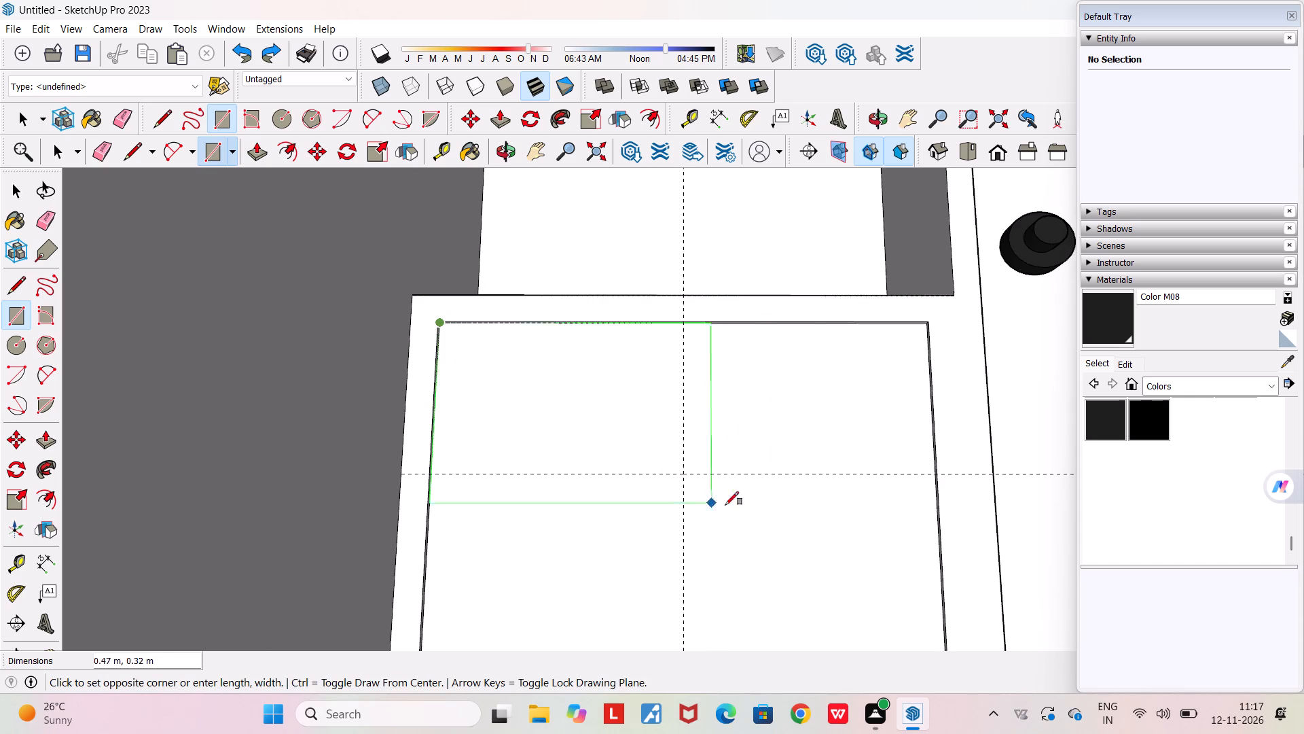
scroll(932, 480, up, 12)
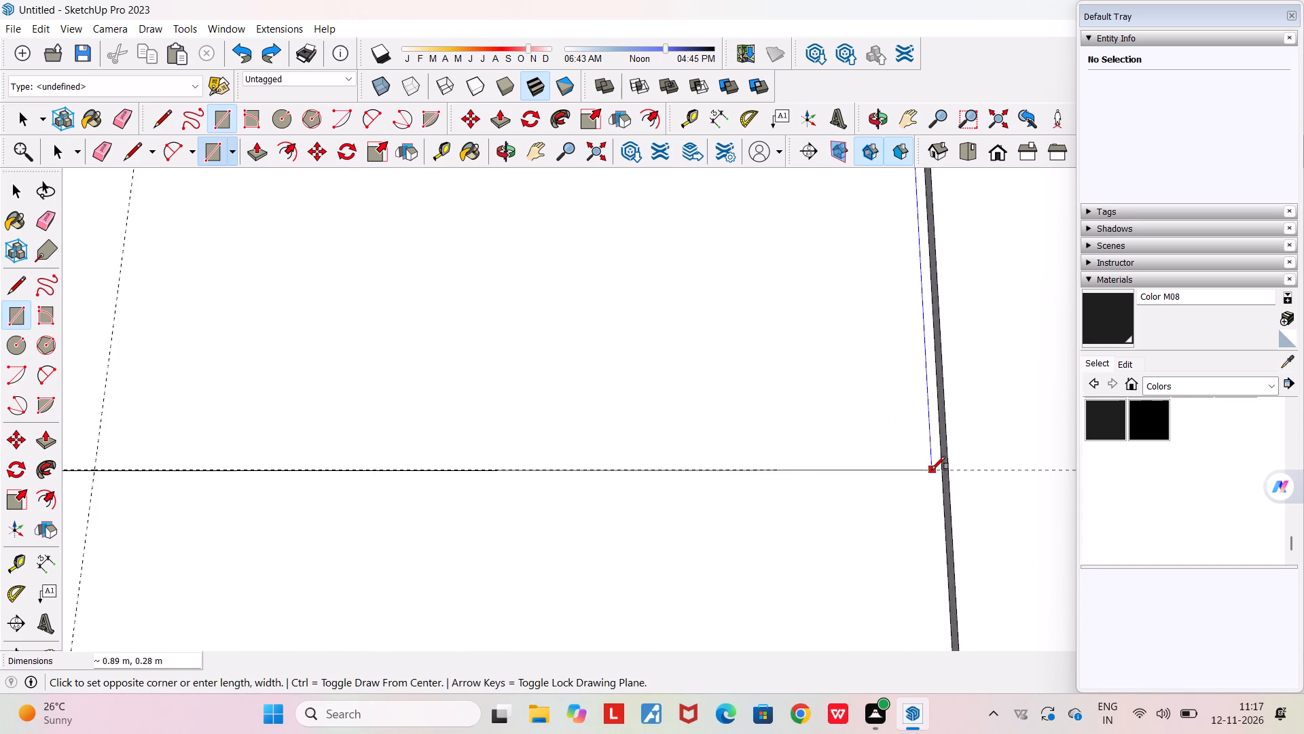
scroll(932, 470, up, 13)
click(962, 466)
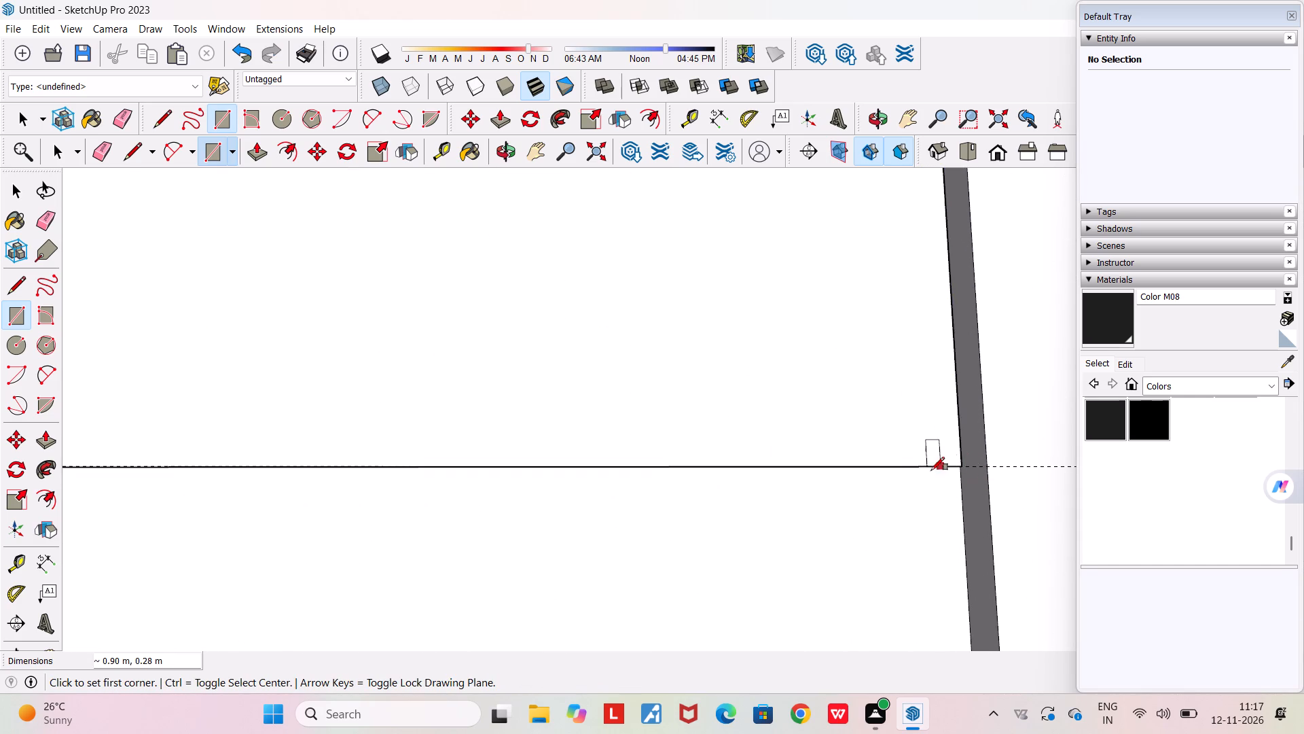
Examine the divided low cabinet front within the whole house, then from above the wardrobe.
scroll(927, 470, down, 20)
scroll(927, 470, down, 8)
middle_drag(338, 480, 346, 502)
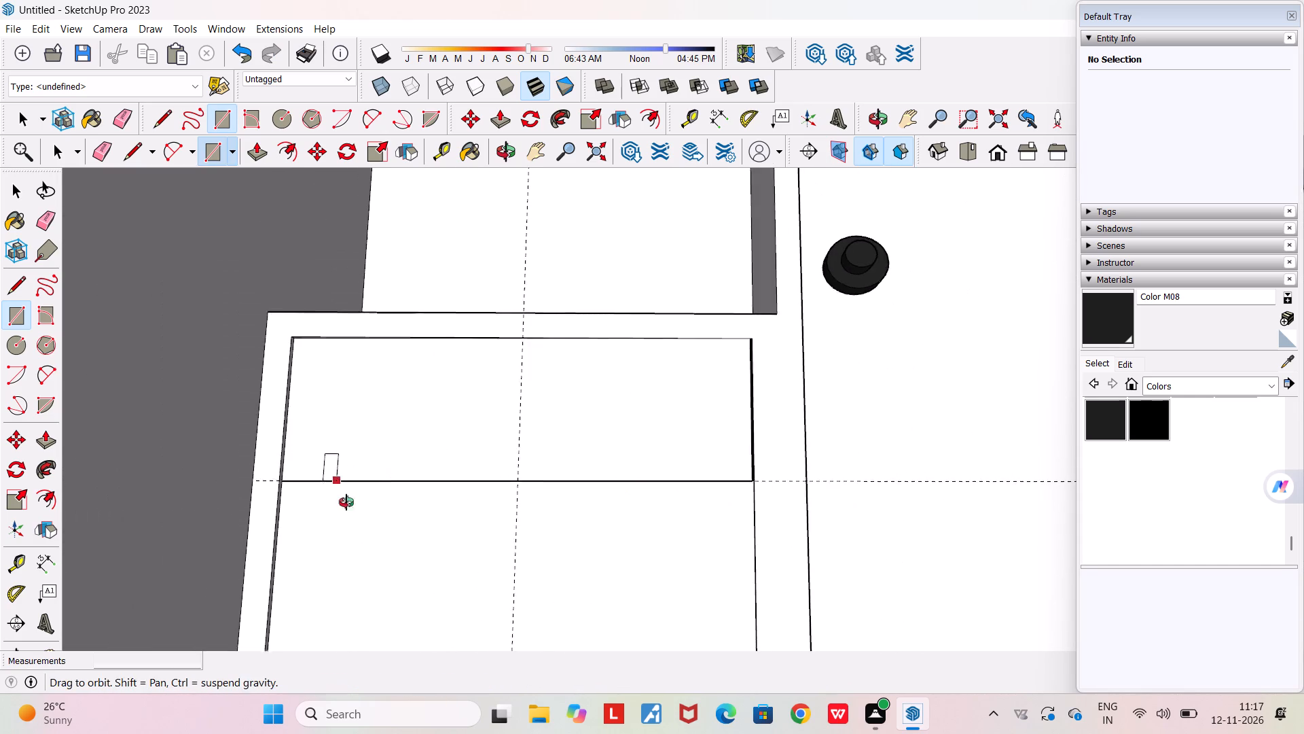
middle_drag(346, 502, 338, 659)
scroll(338, 659, down, 1)
scroll(429, 542, down, 4)
middle_drag(433, 542, 624, 546)
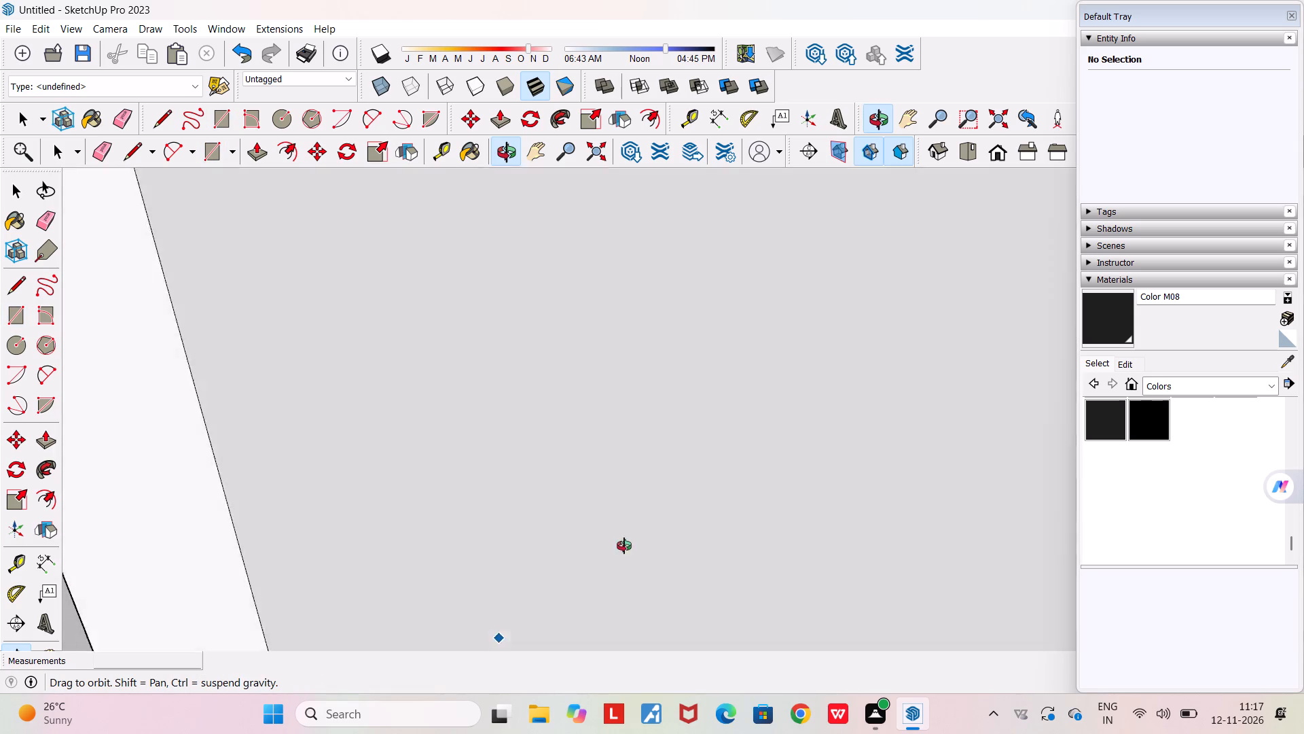
middle_drag(624, 546, 544, 535)
scroll(544, 535, down, 6)
middle_drag(573, 589, 496, 561)
scroll(496, 561, down, 4)
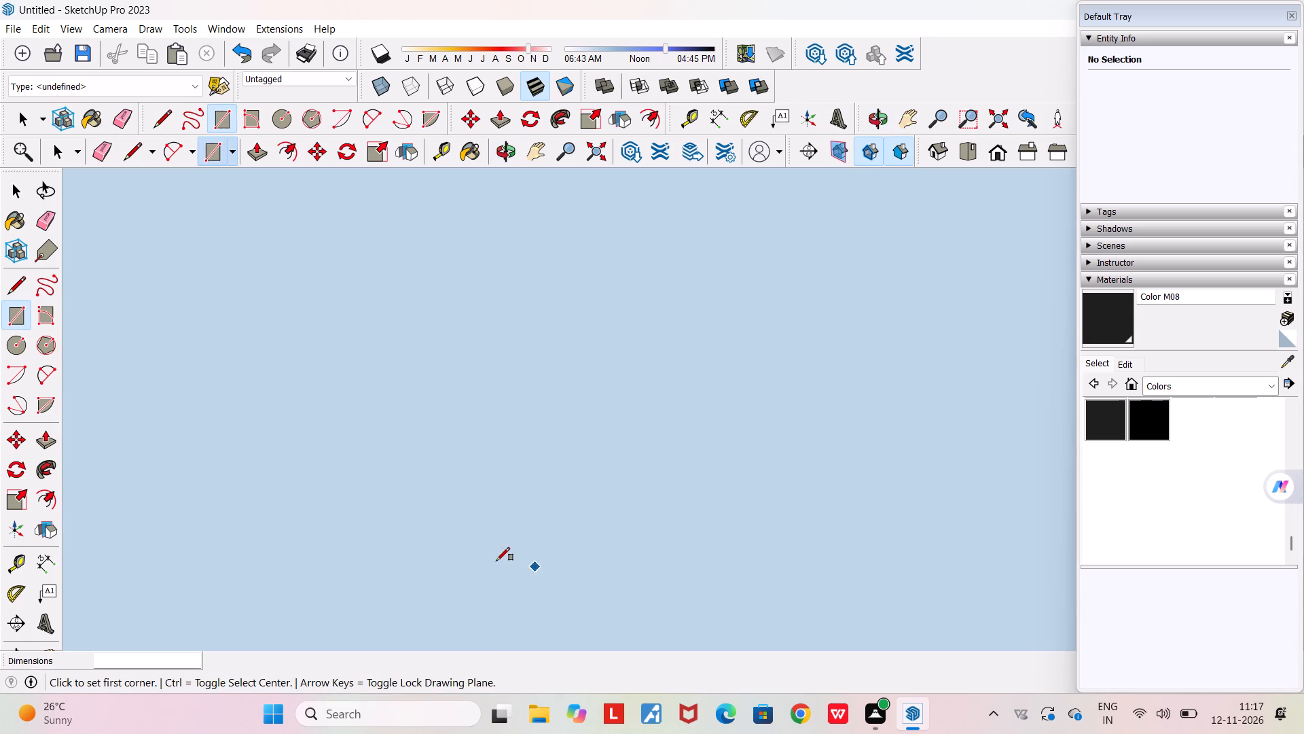
scroll(510, 566, up, 1)
middle_drag(530, 577, 593, 582)
scroll(592, 582, down, 4)
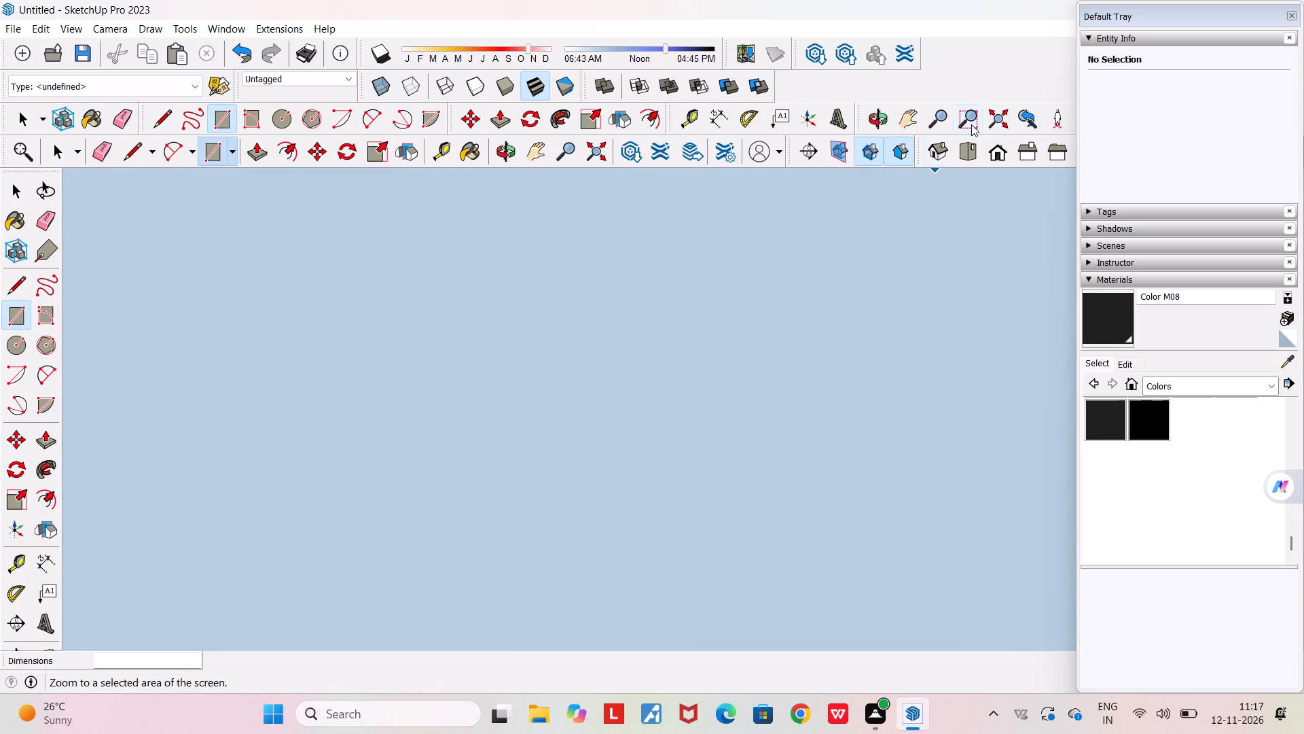
click(998, 118)
middle_drag(630, 430, 401, 502)
scroll(401, 502, down, 4)
middle_drag(704, 460, 762, 501)
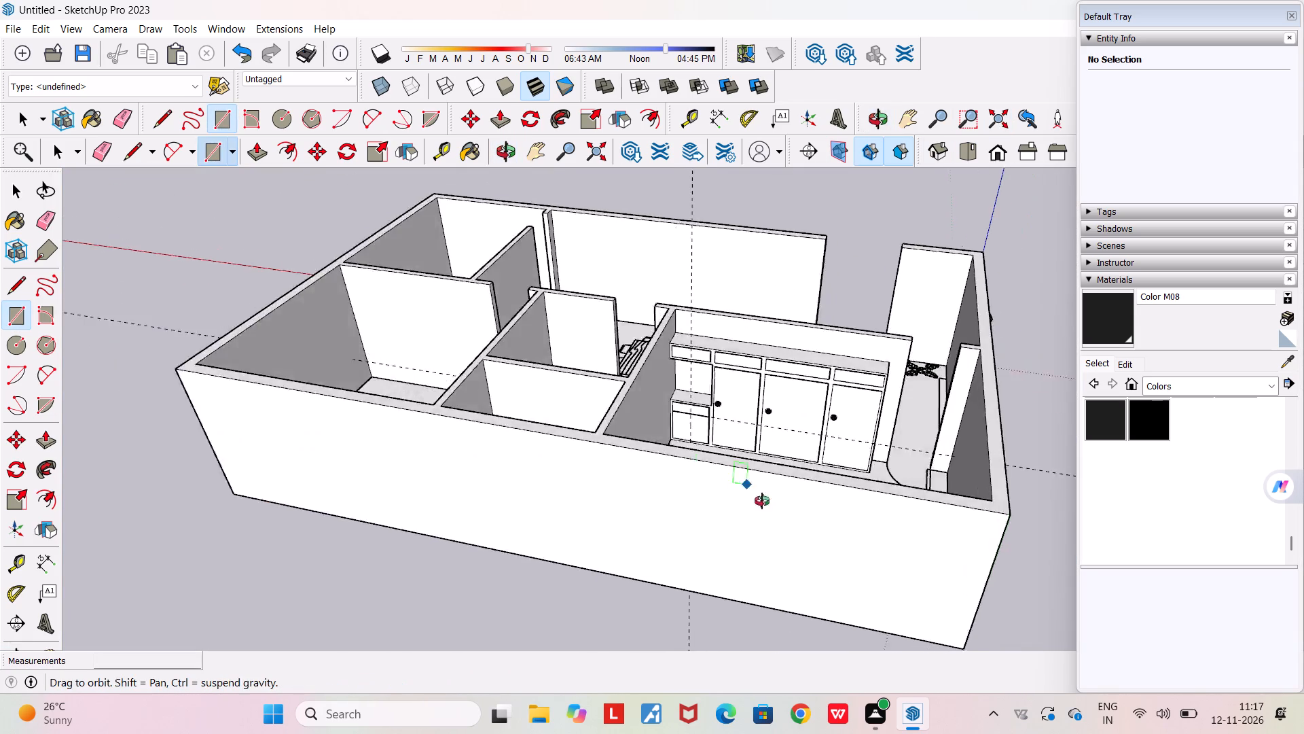
middle_drag(762, 501, 804, 561)
scroll(753, 443, up, 6)
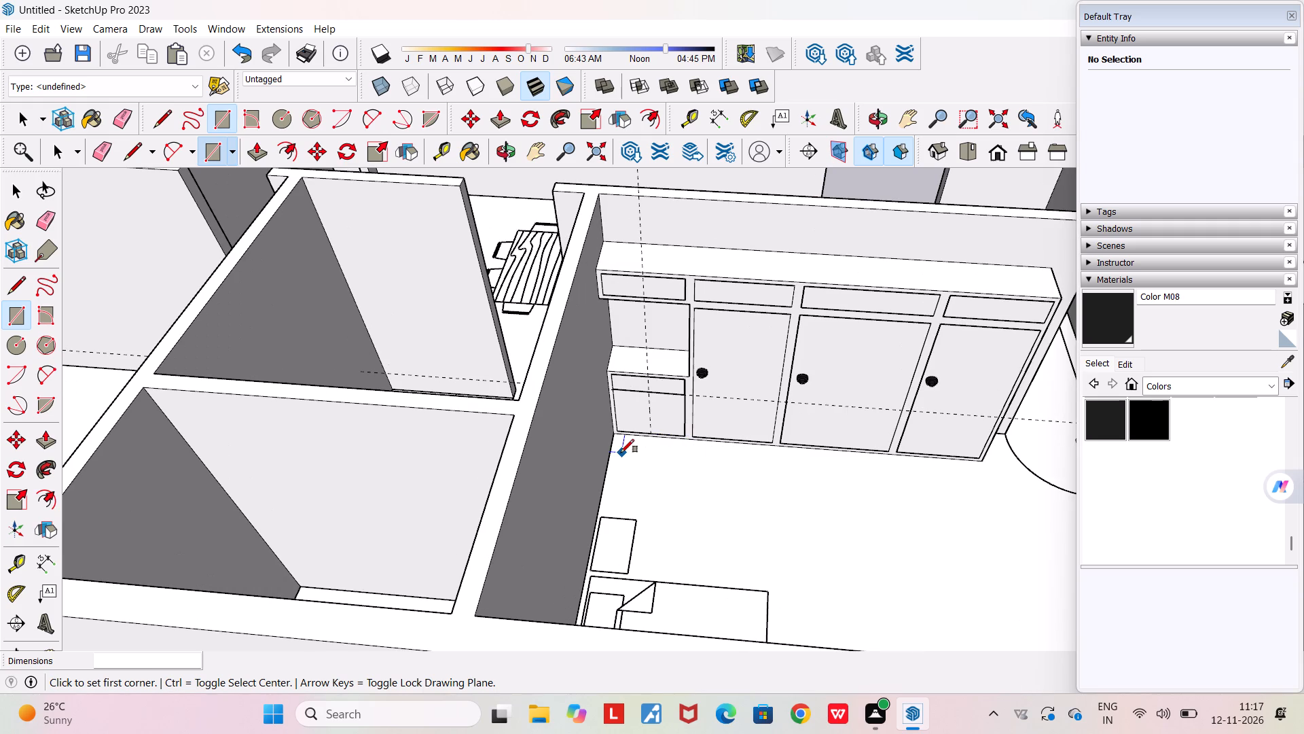
scroll(621, 453, up, 3)
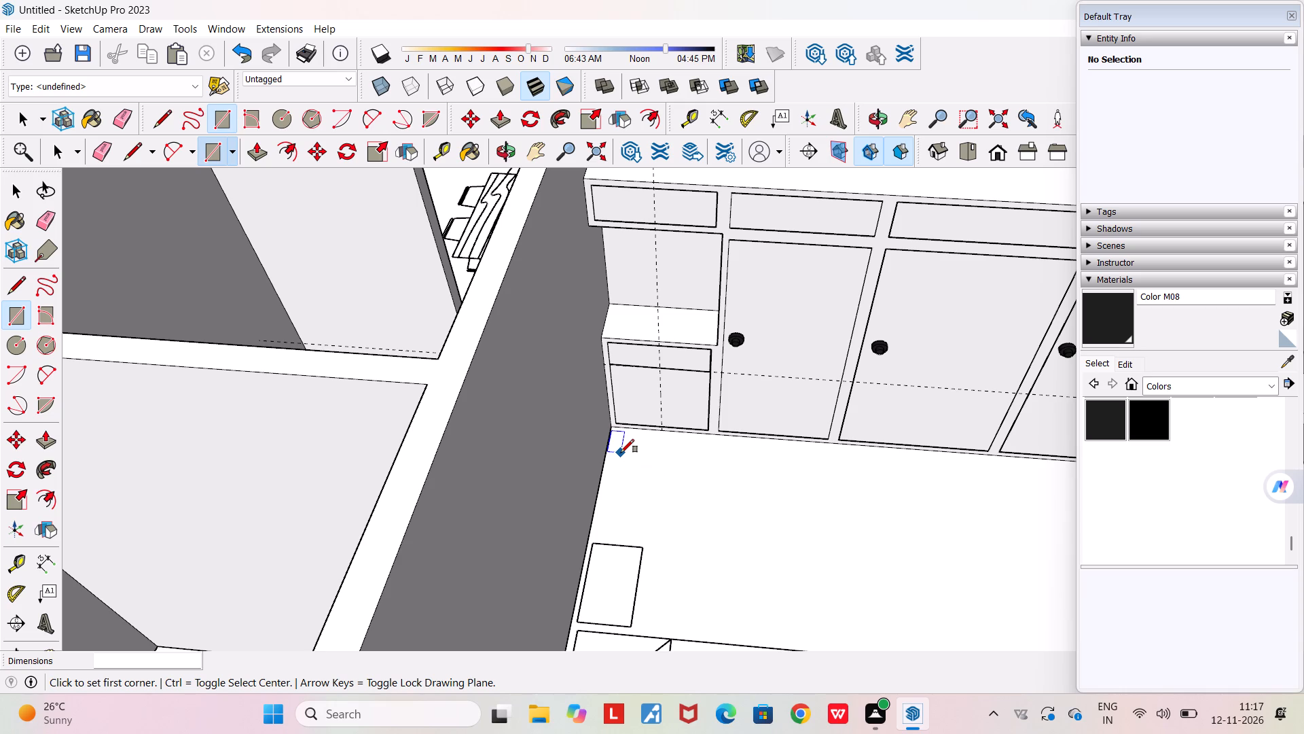
key(Escape)
key(space)
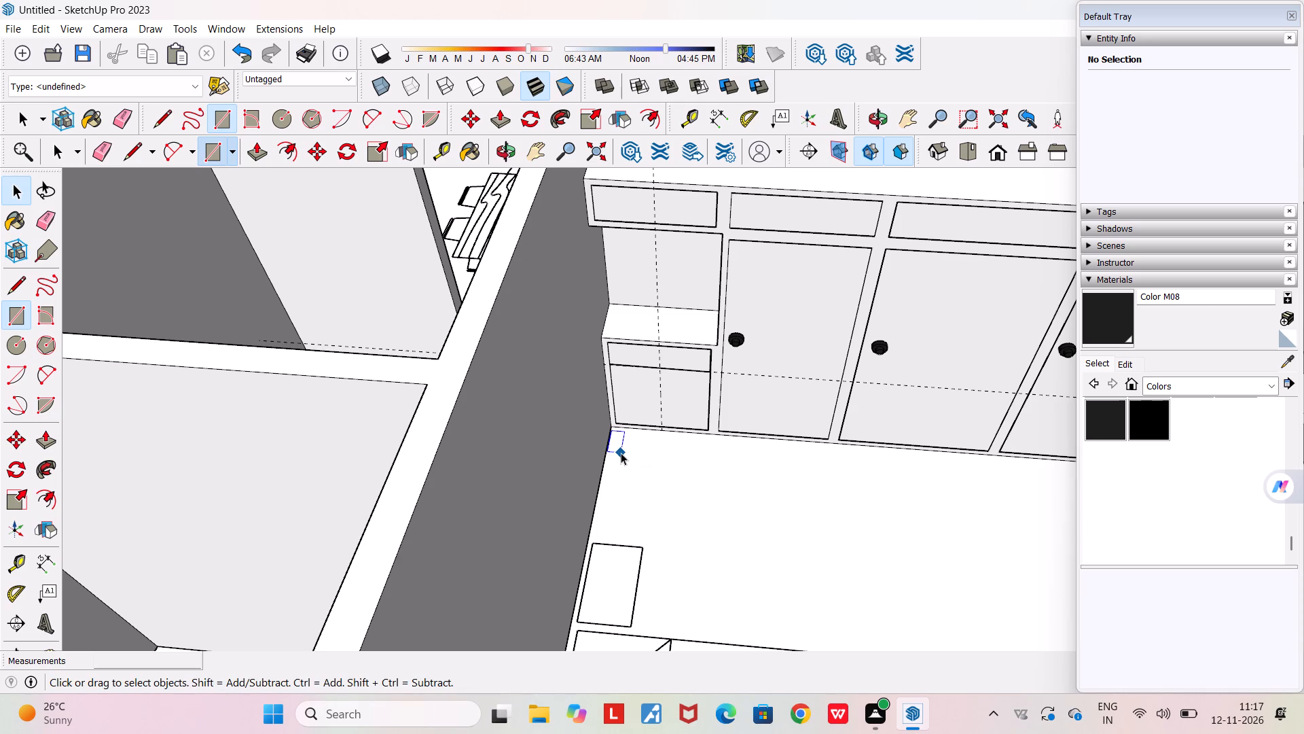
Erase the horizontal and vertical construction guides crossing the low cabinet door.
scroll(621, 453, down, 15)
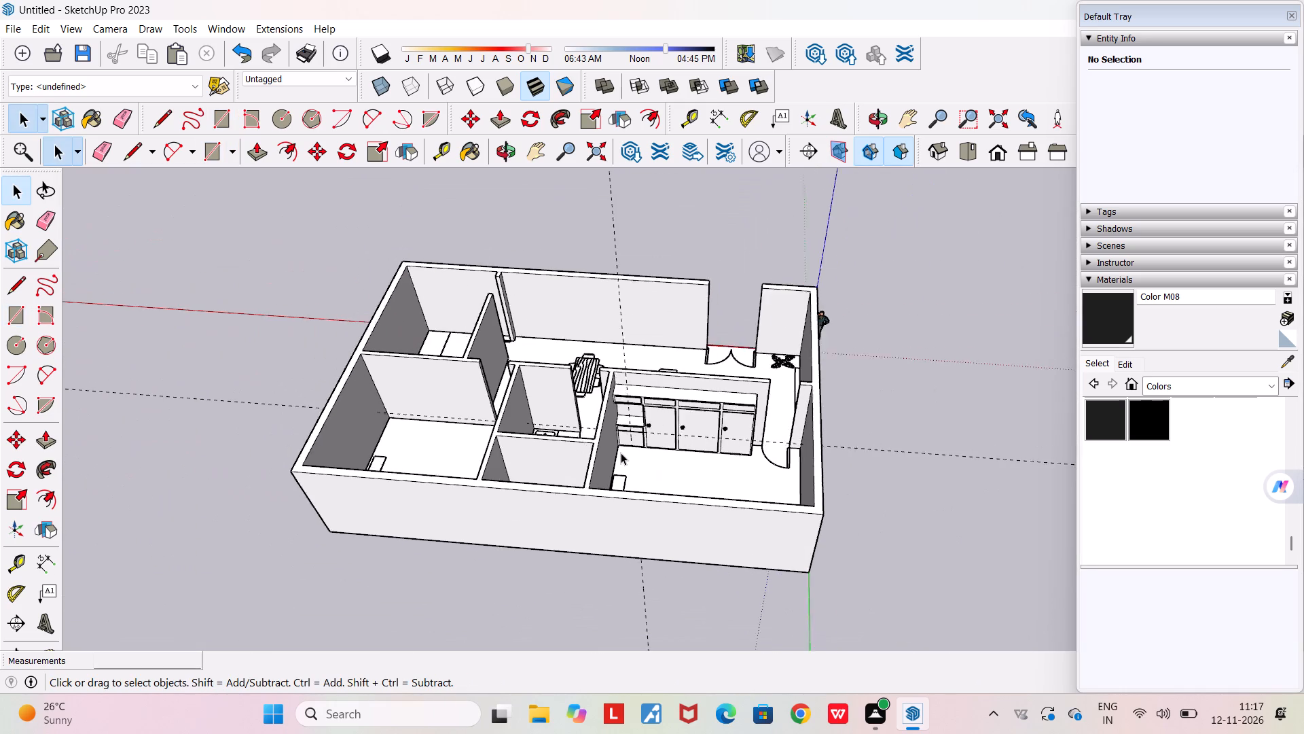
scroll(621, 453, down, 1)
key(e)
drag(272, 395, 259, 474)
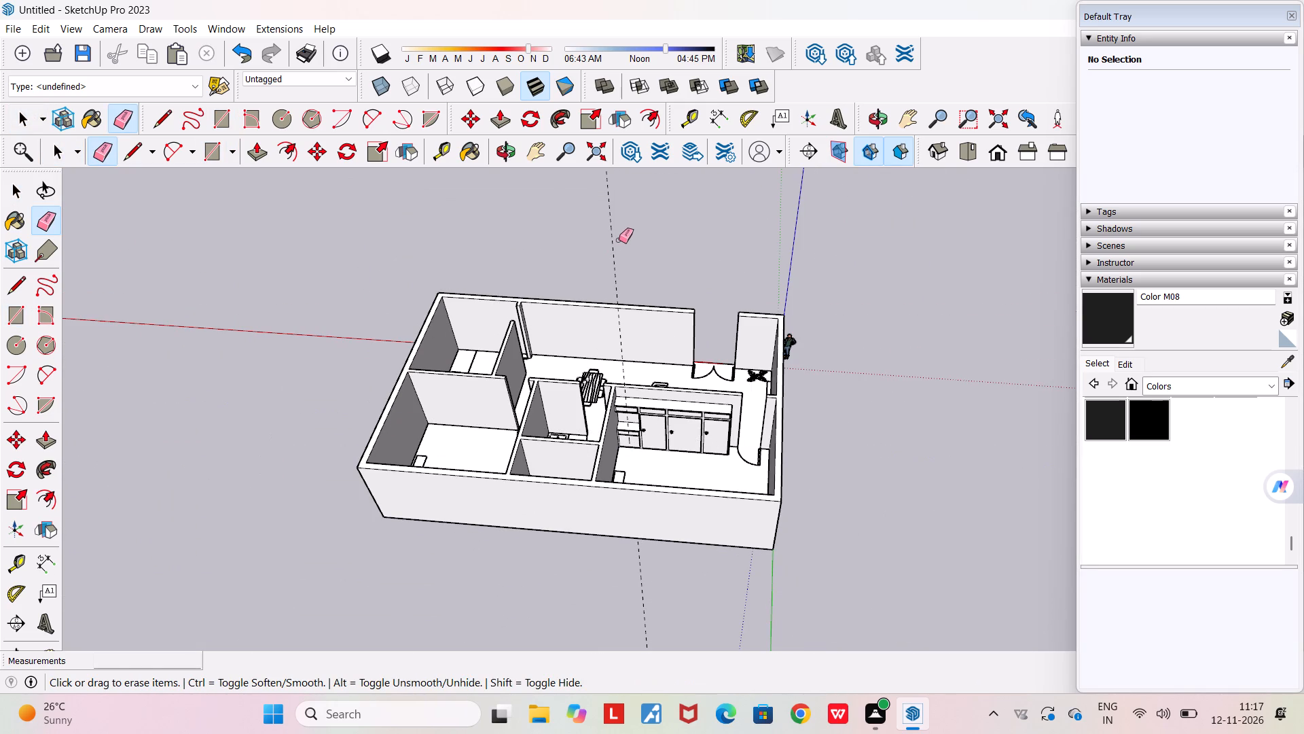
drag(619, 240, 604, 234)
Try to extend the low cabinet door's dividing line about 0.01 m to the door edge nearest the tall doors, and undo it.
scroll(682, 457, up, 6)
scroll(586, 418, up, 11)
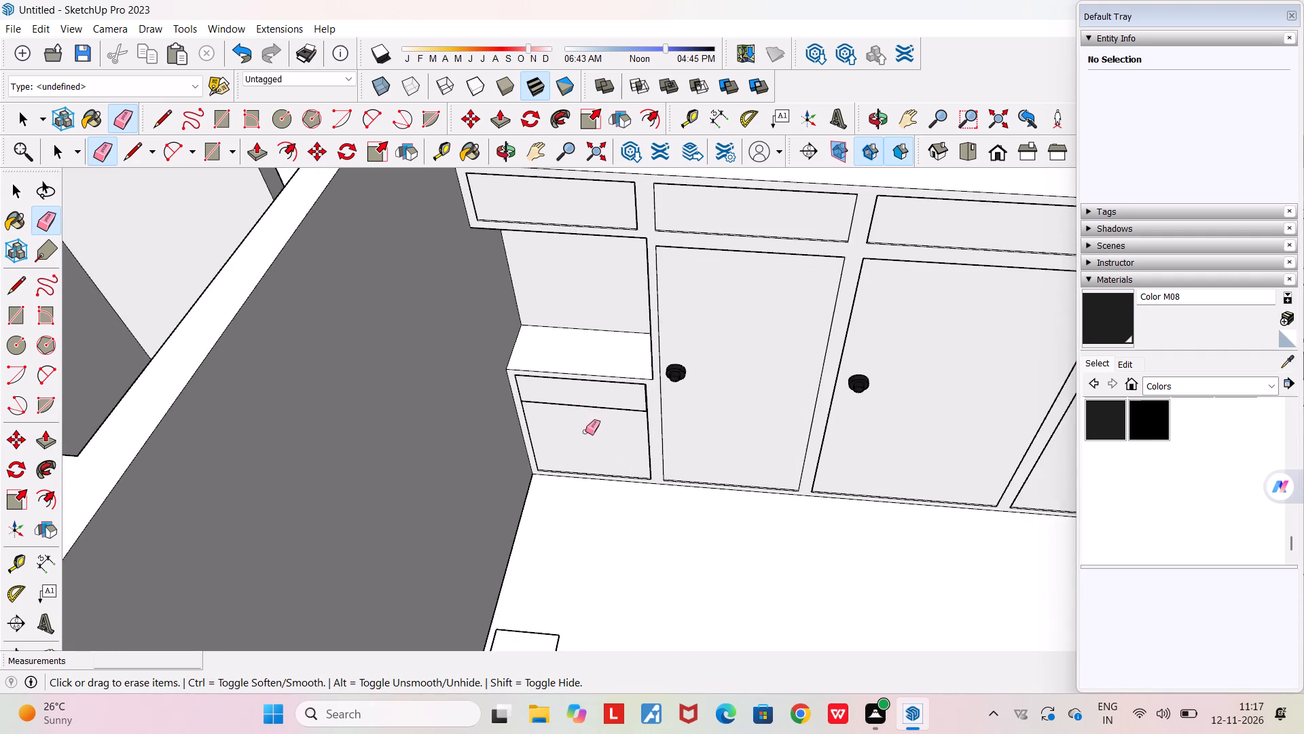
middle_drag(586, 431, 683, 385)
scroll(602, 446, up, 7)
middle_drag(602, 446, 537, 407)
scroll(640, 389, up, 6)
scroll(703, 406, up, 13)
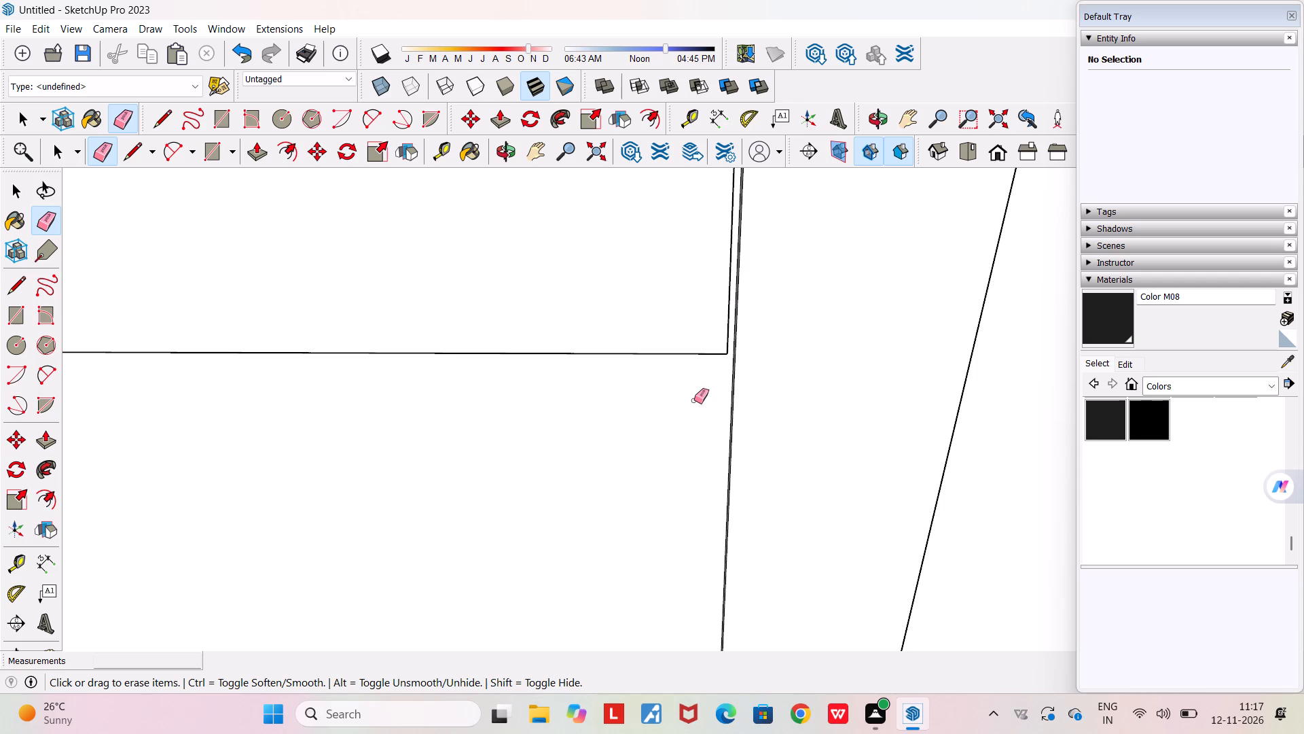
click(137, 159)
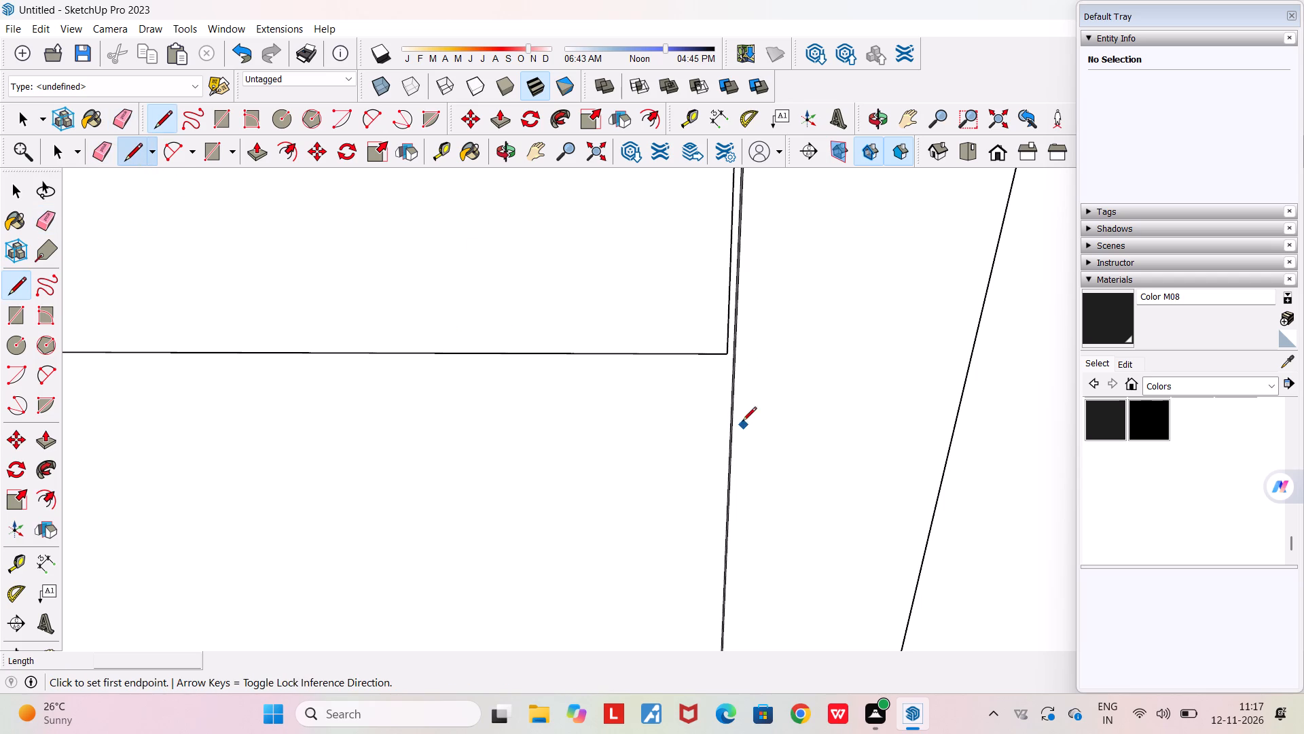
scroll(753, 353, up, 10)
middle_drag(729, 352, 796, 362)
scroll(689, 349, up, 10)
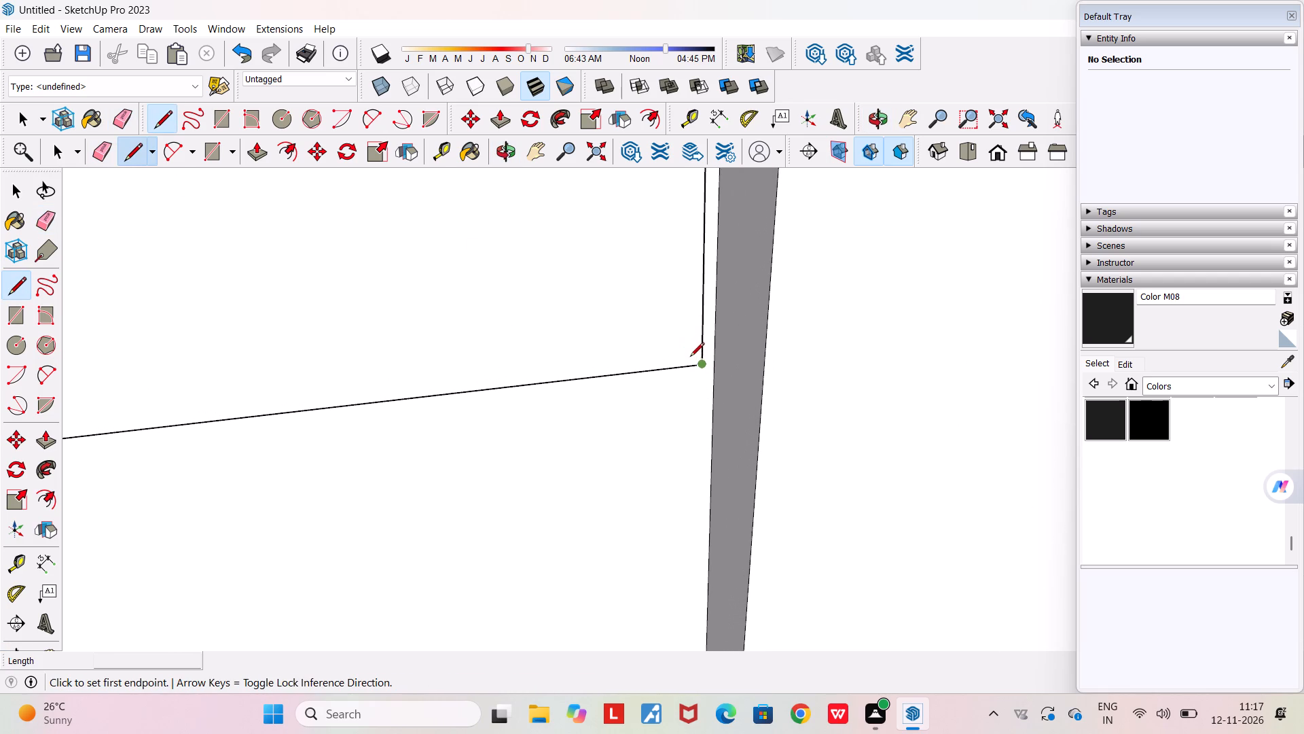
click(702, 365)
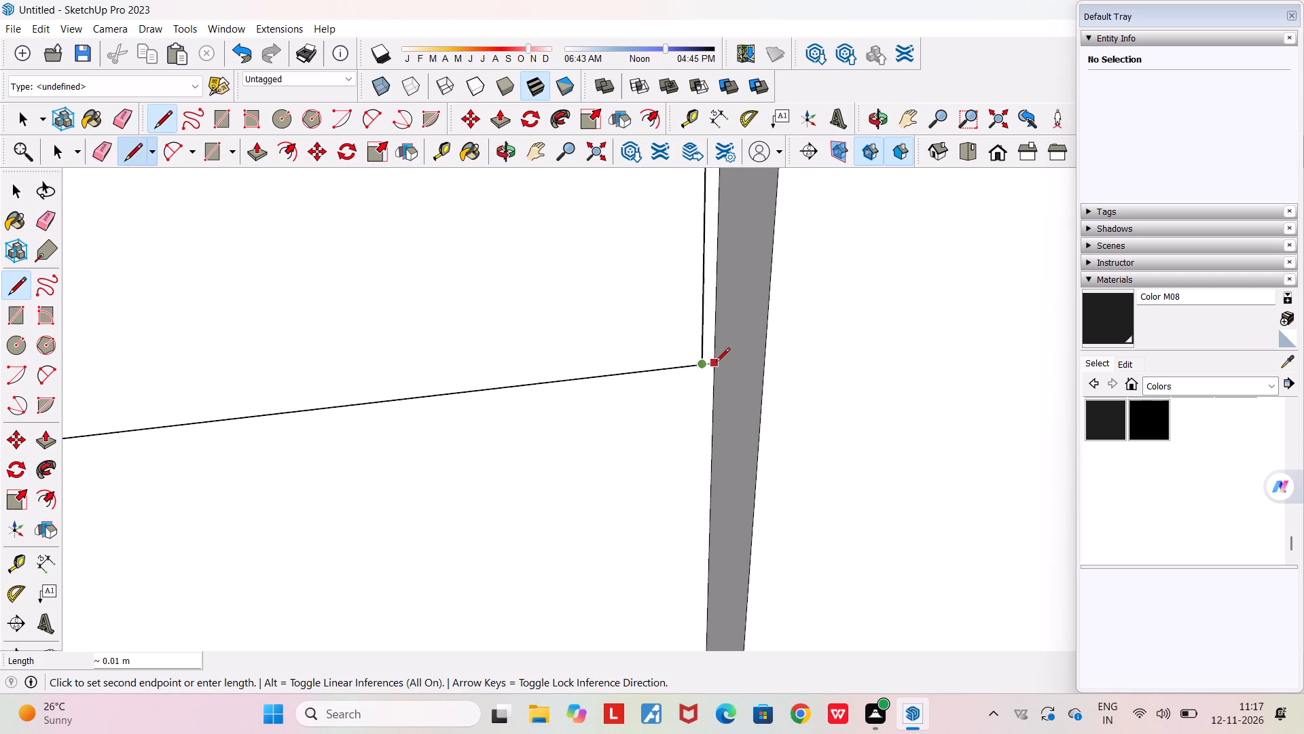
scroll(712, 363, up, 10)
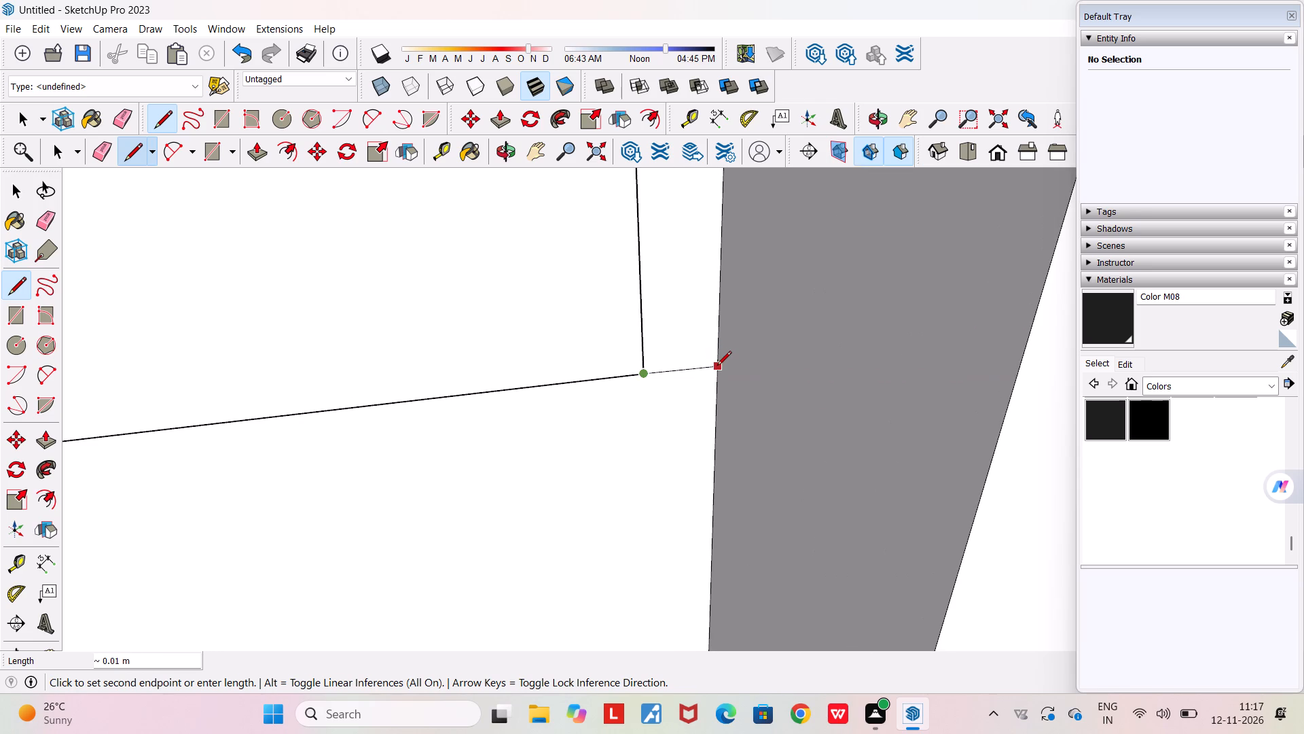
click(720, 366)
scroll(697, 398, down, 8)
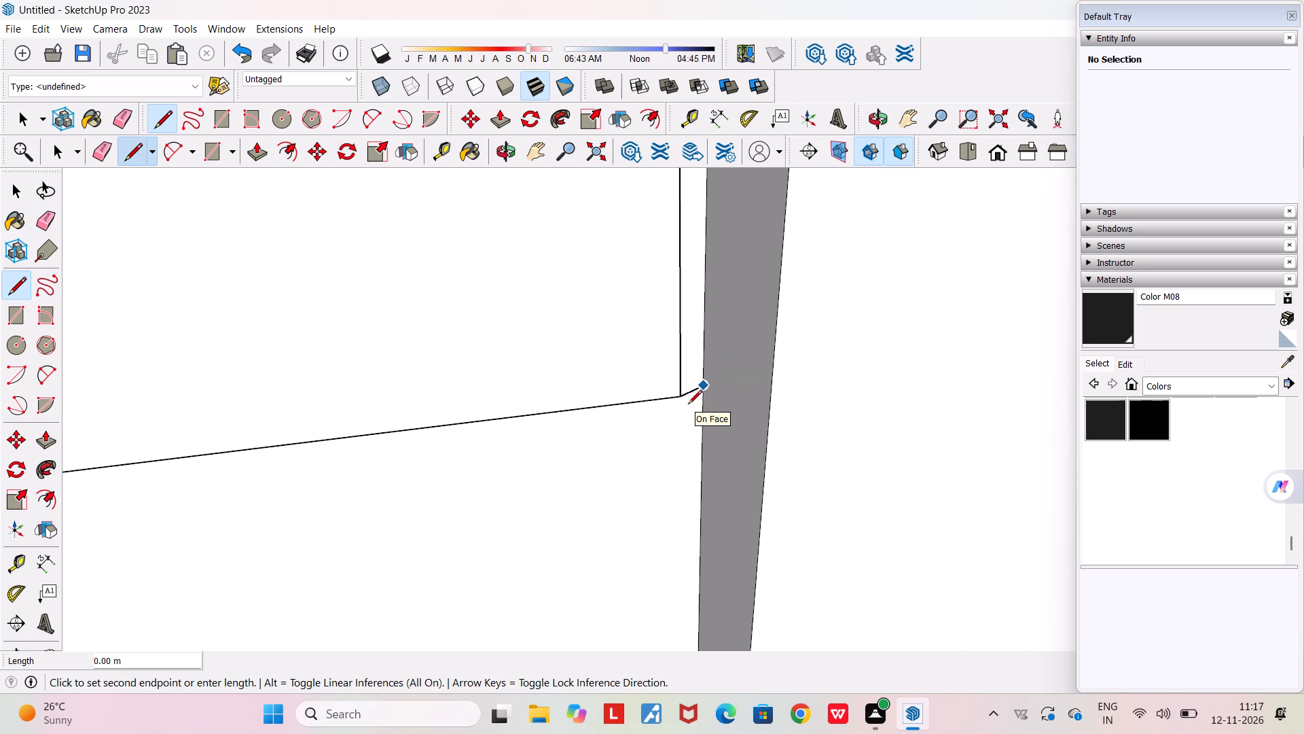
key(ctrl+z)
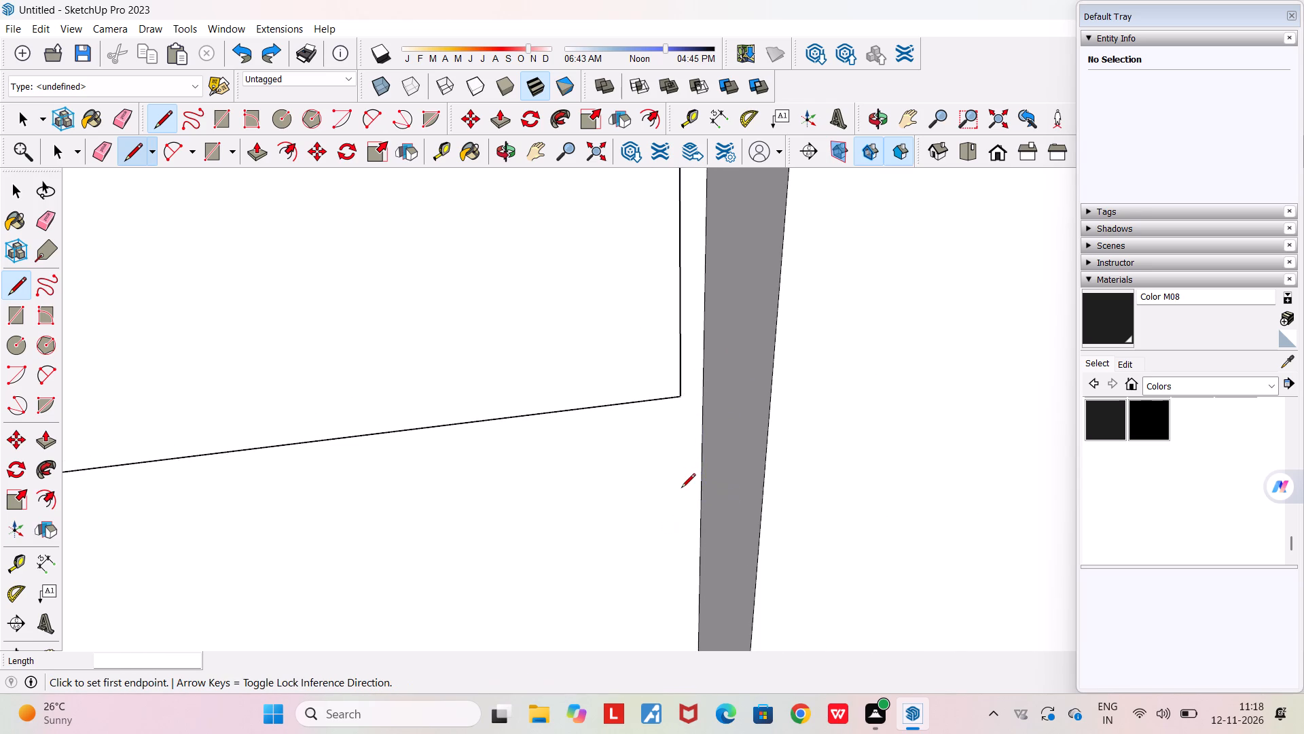
Undo the guide erasures, the dividing rectangle and both guides on the low cabinet door.
scroll(681, 489, down, 15)
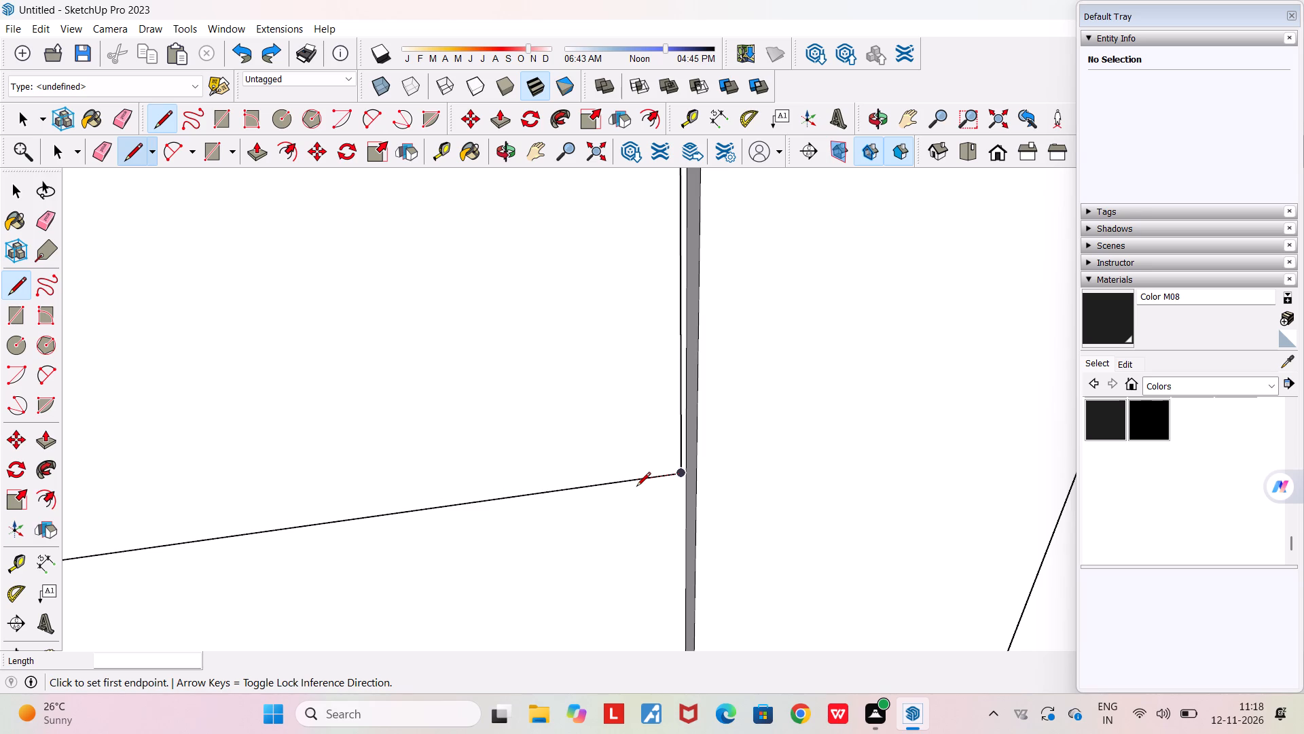
key(ctrl+z)
key(ctrl+z)
key(ctrl+z)
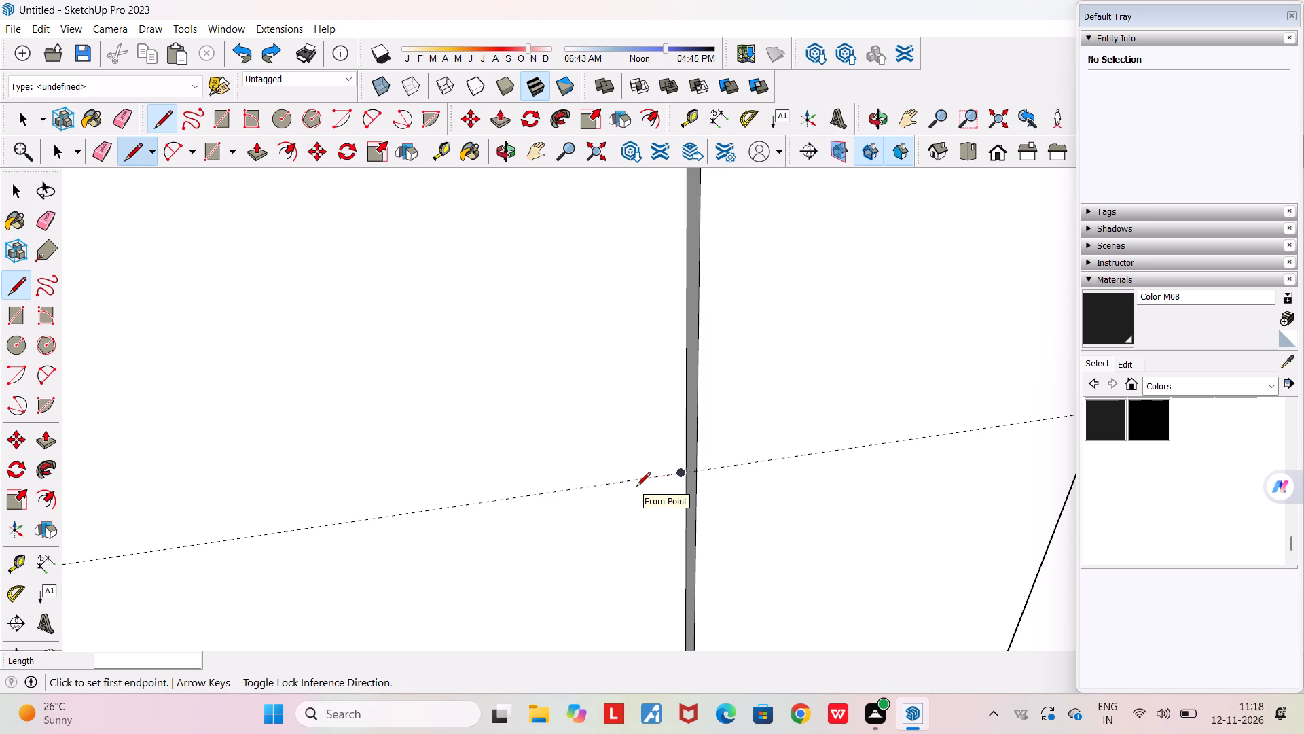
scroll(636, 487, down, 8)
key(ctrl+z)
scroll(636, 487, down, 6)
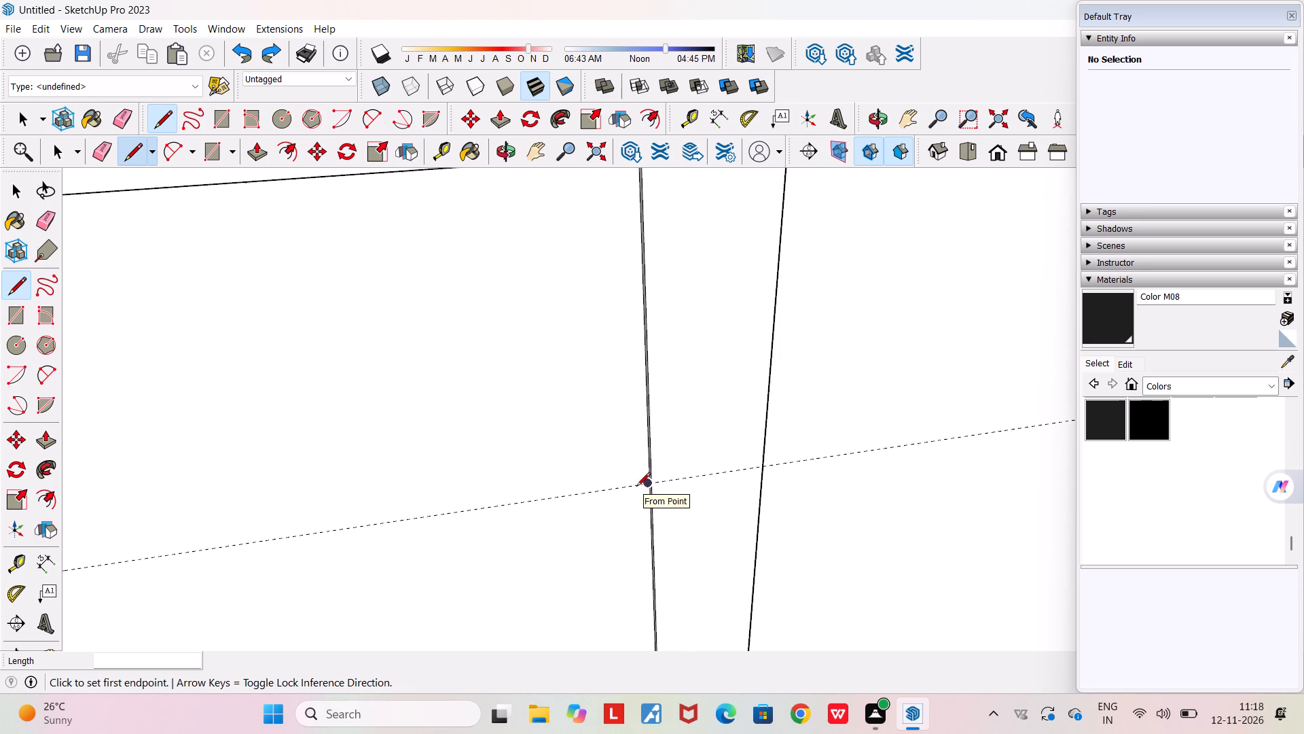
key(ctrl+z)
scroll(636, 487, down, 14)
Copy the black knob from the first tall door onto the low cabinet door, near its outer vertical edge.
middle_drag(625, 536, 604, 527)
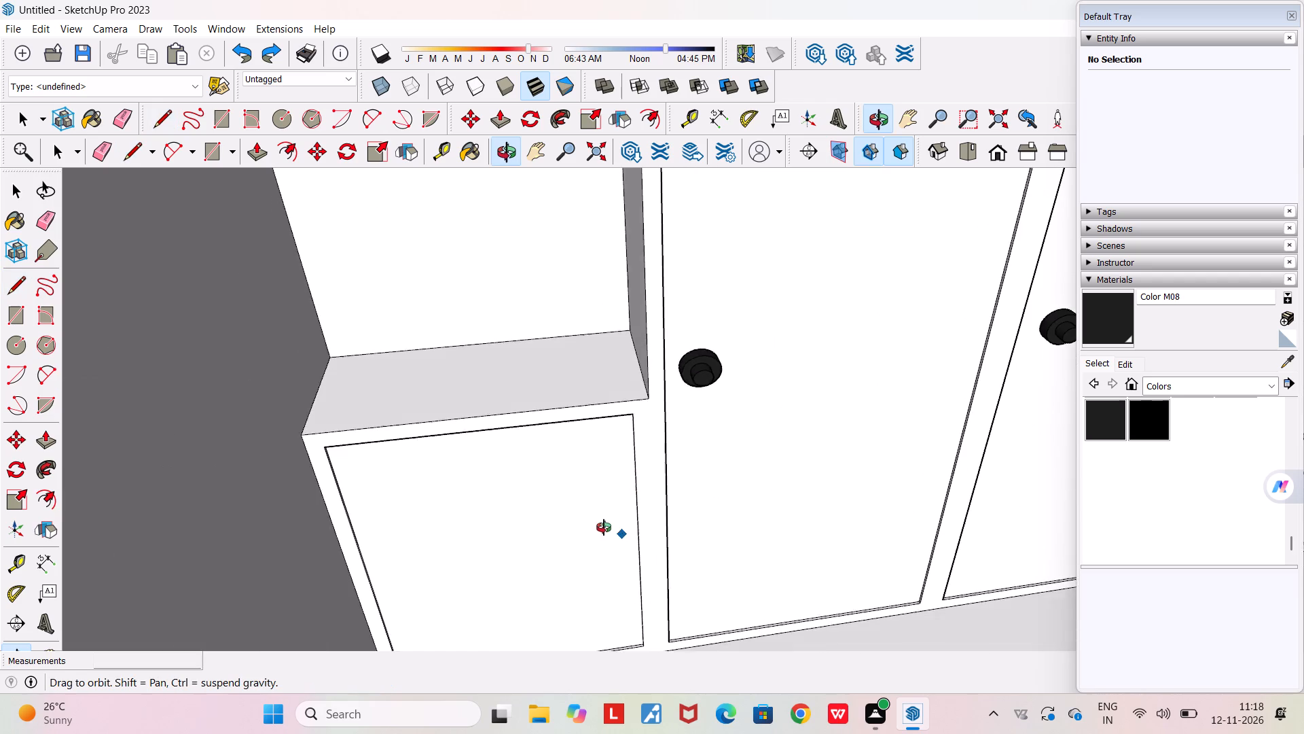
middle_drag(604, 527, 522, 501)
key(space)
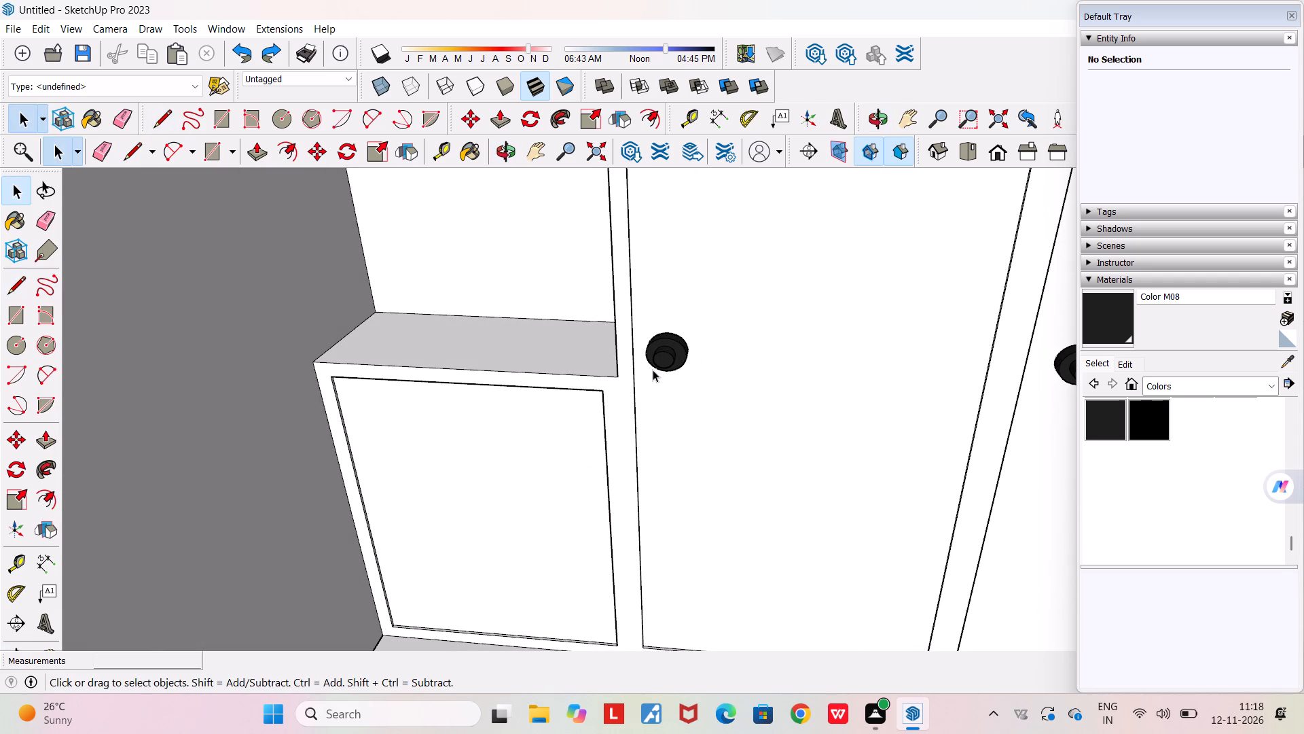
click(658, 365)
key(ctrl+c)
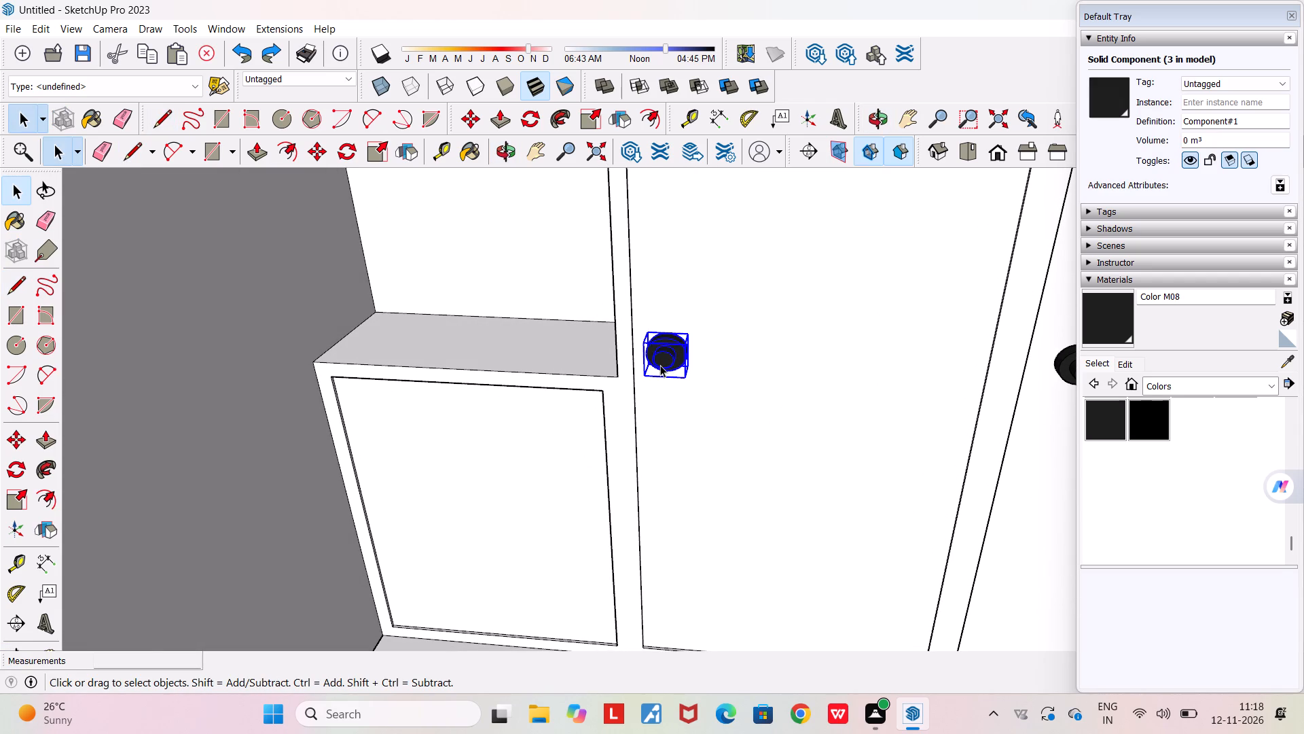
key(ctrl+v)
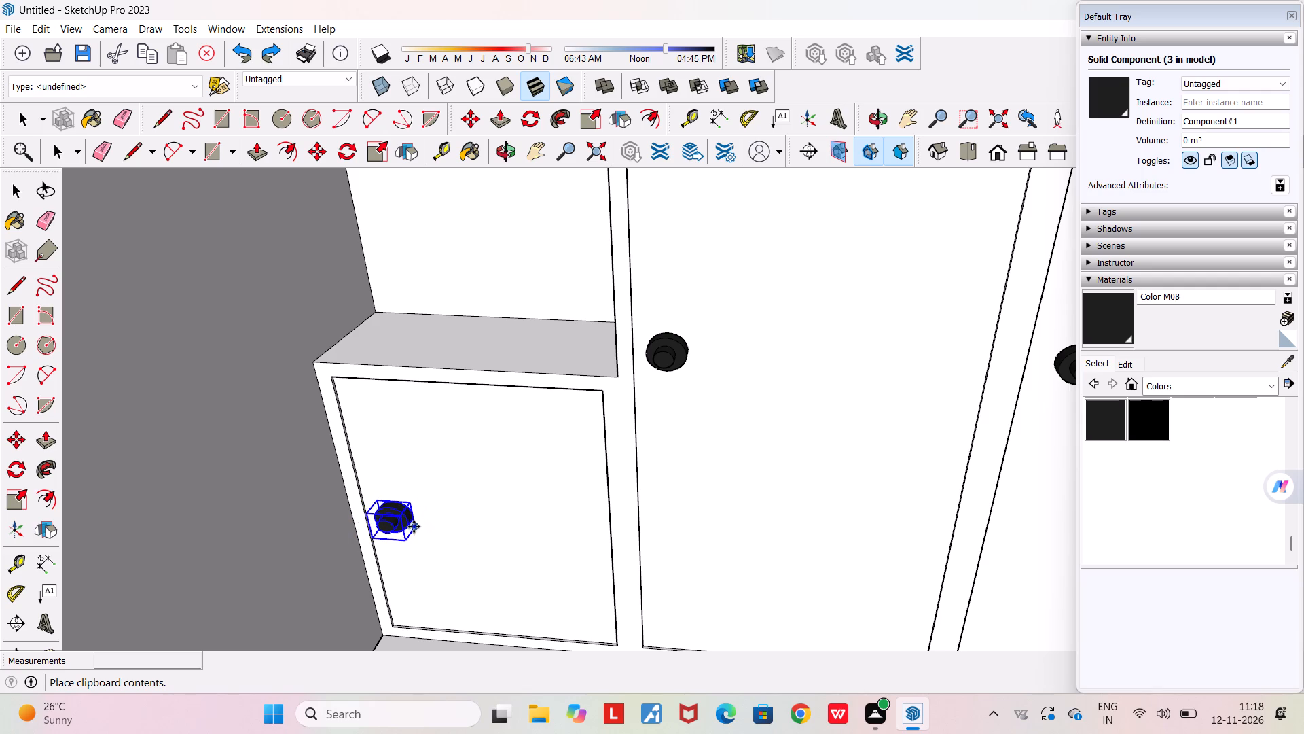
click(405, 525)
Examine the low cabinet's new knob and the whole wardrobe front from several angles.
middle_drag(481, 517, 383, 502)
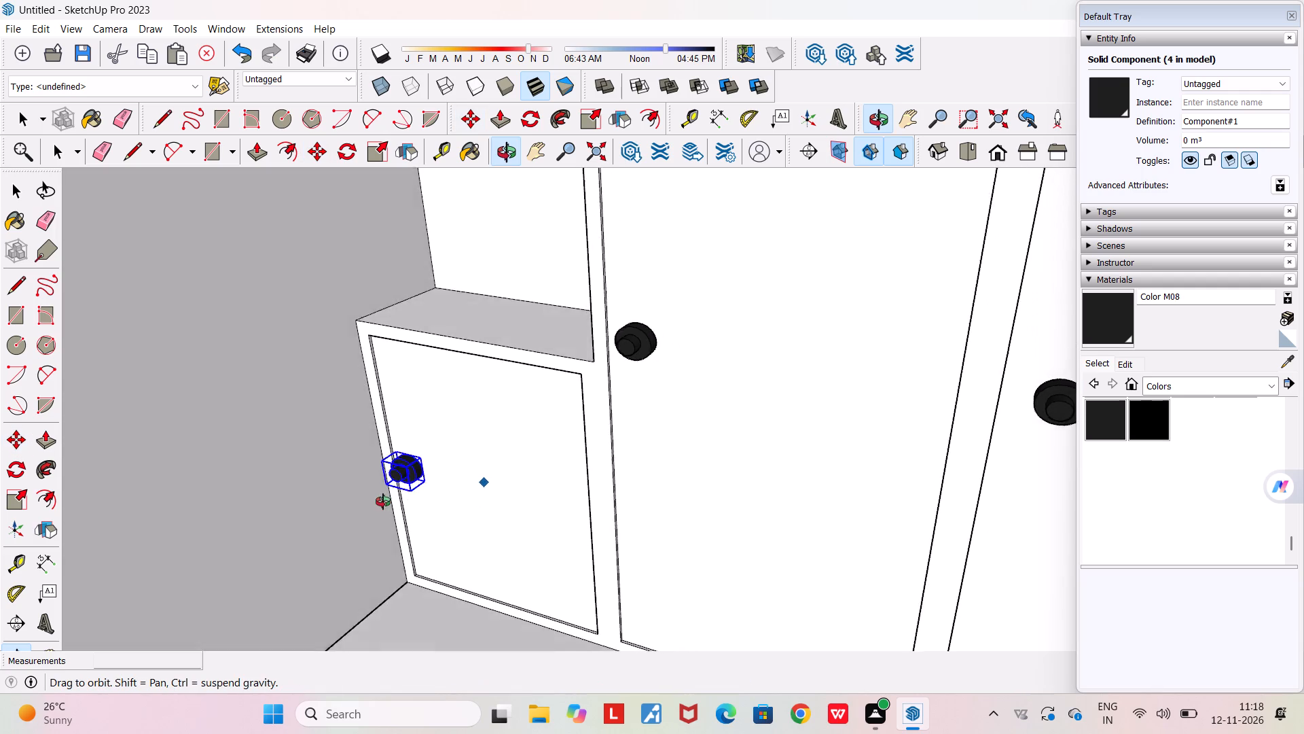
middle_drag(383, 502, 419, 444)
scroll(419, 444, down, 4)
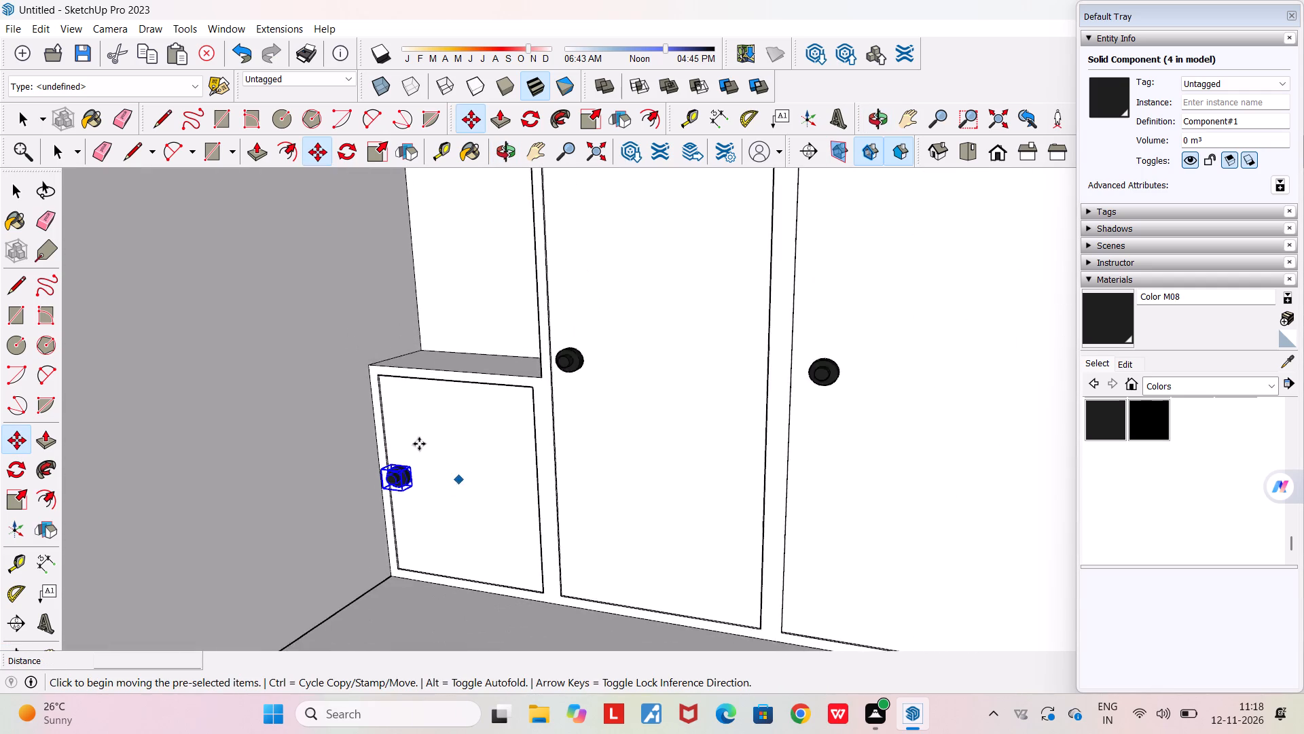
scroll(419, 444, down, 3)
middle_drag(427, 450, 613, 516)
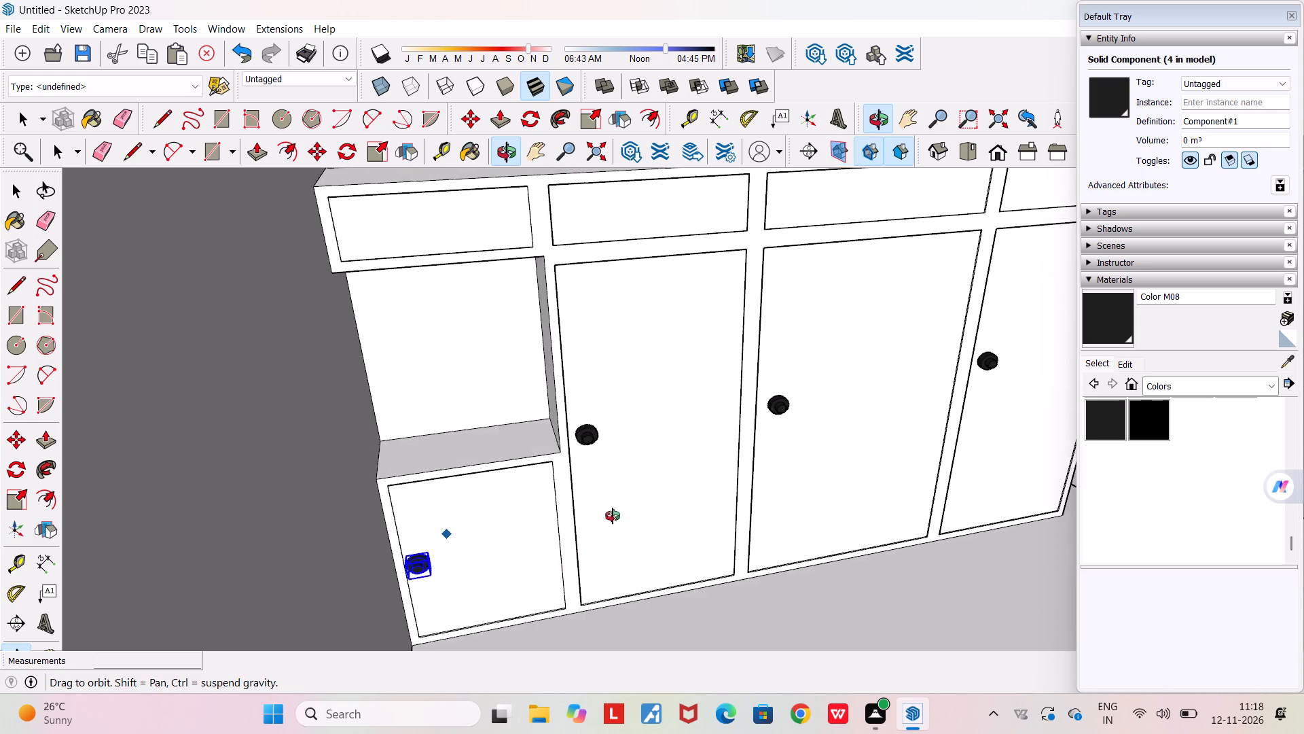
middle_drag(613, 516, 620, 517)
scroll(620, 517, down, 4)
middle_drag(585, 512, 501, 514)
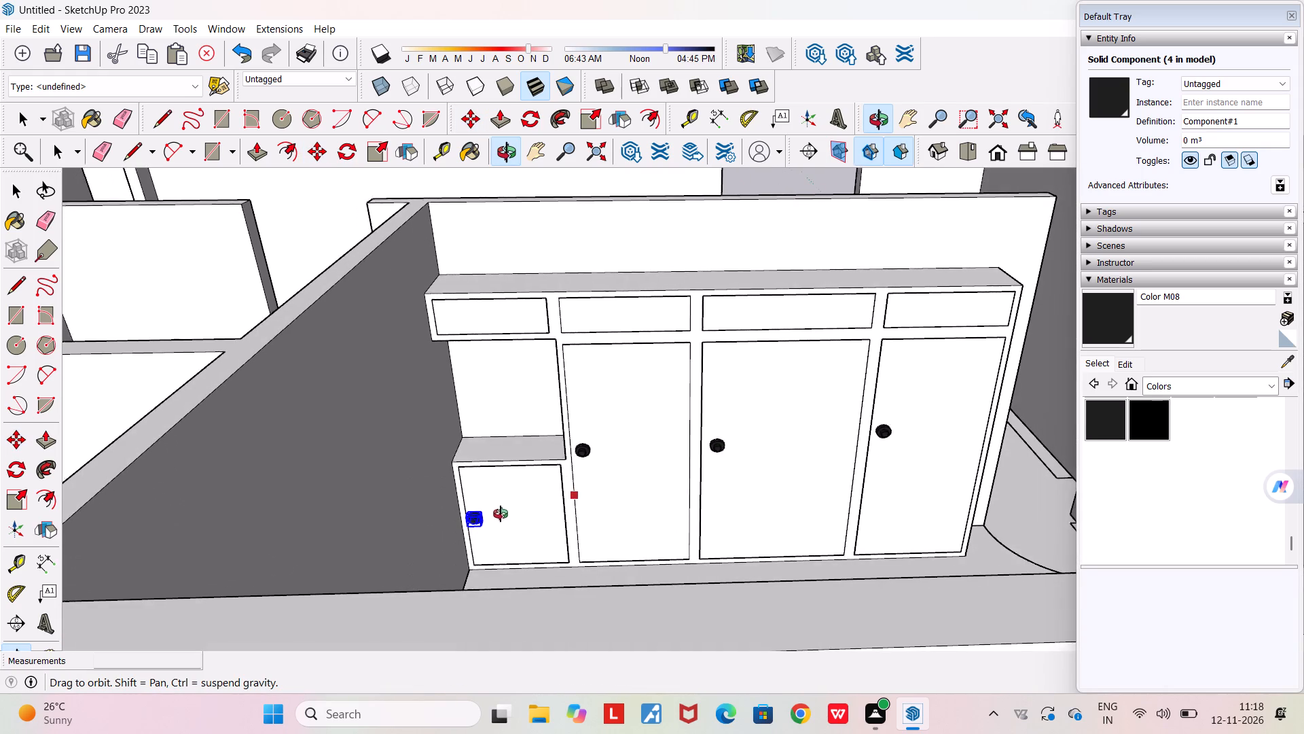
middle_drag(501, 514, 500, 514)
Push the four panels of the wardrobe's upper row inward 0.38 m to form open compartments.
scroll(491, 307, up, 5)
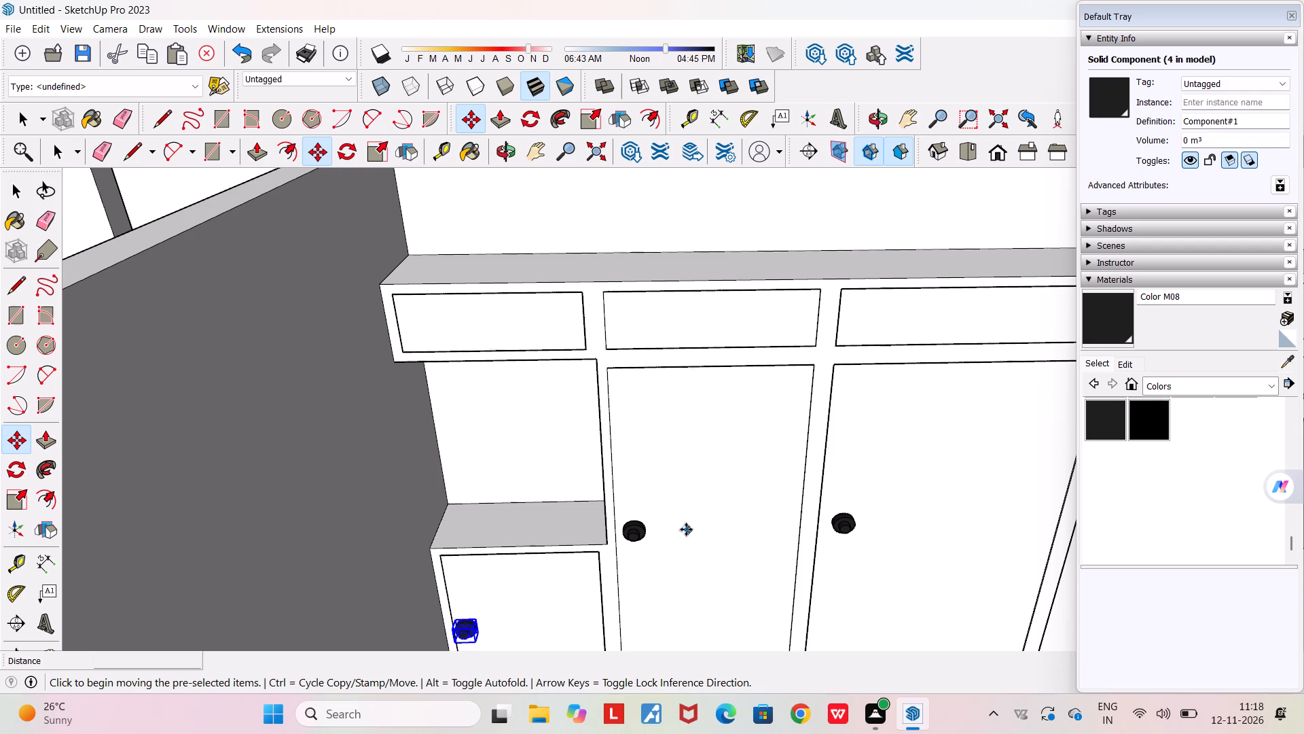
middle_drag(549, 353, 597, 400)
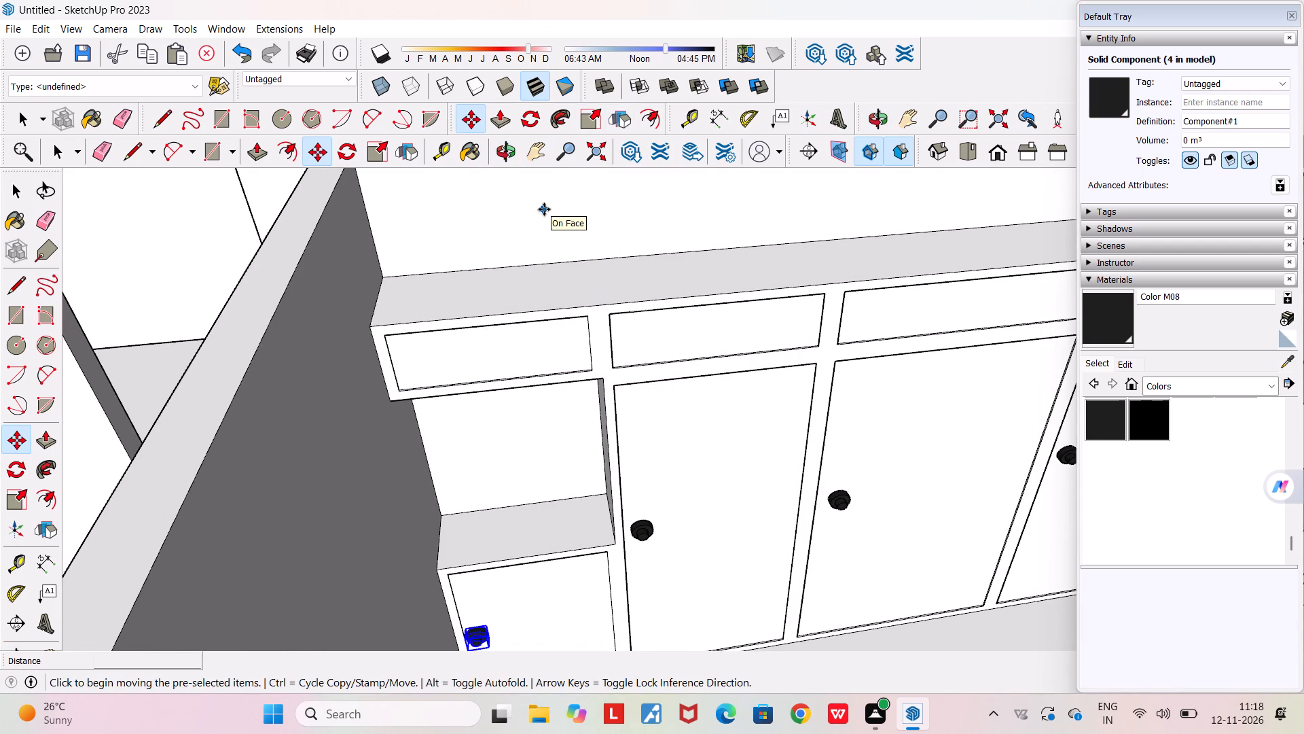
click(499, 113)
click(435, 350)
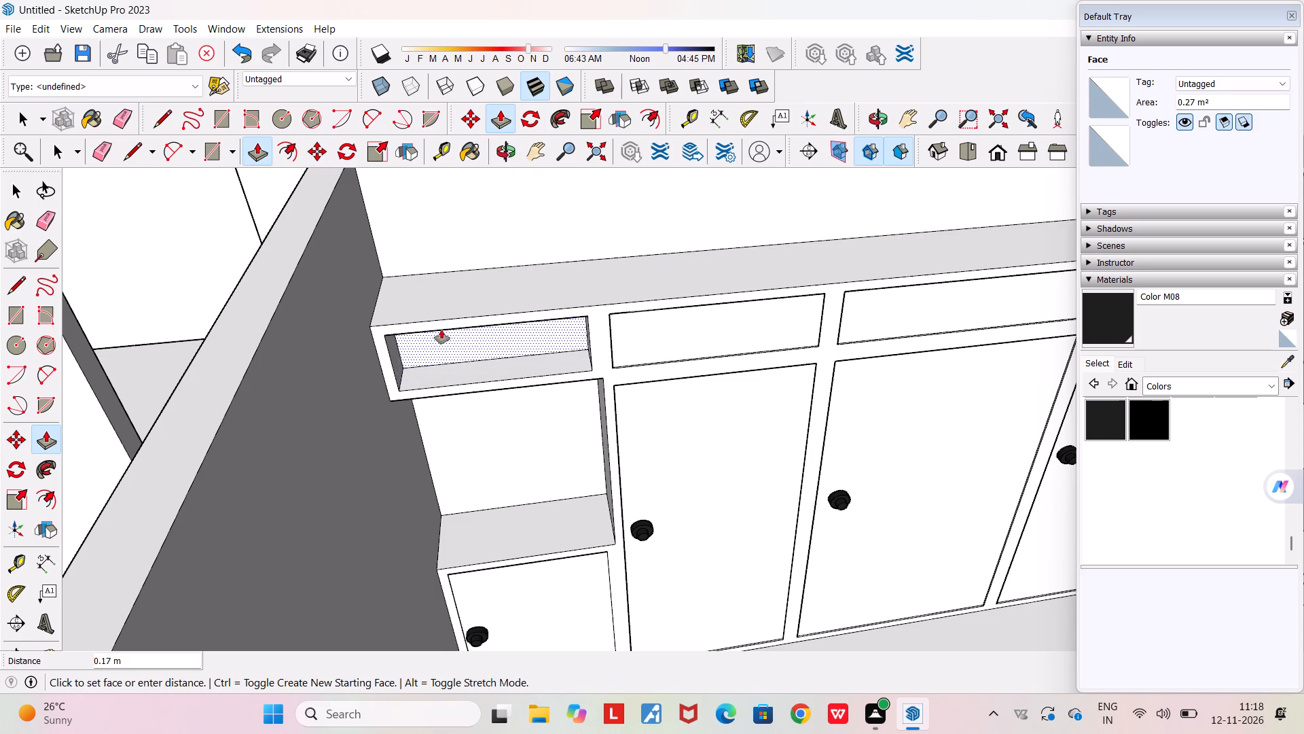
click(448, 311)
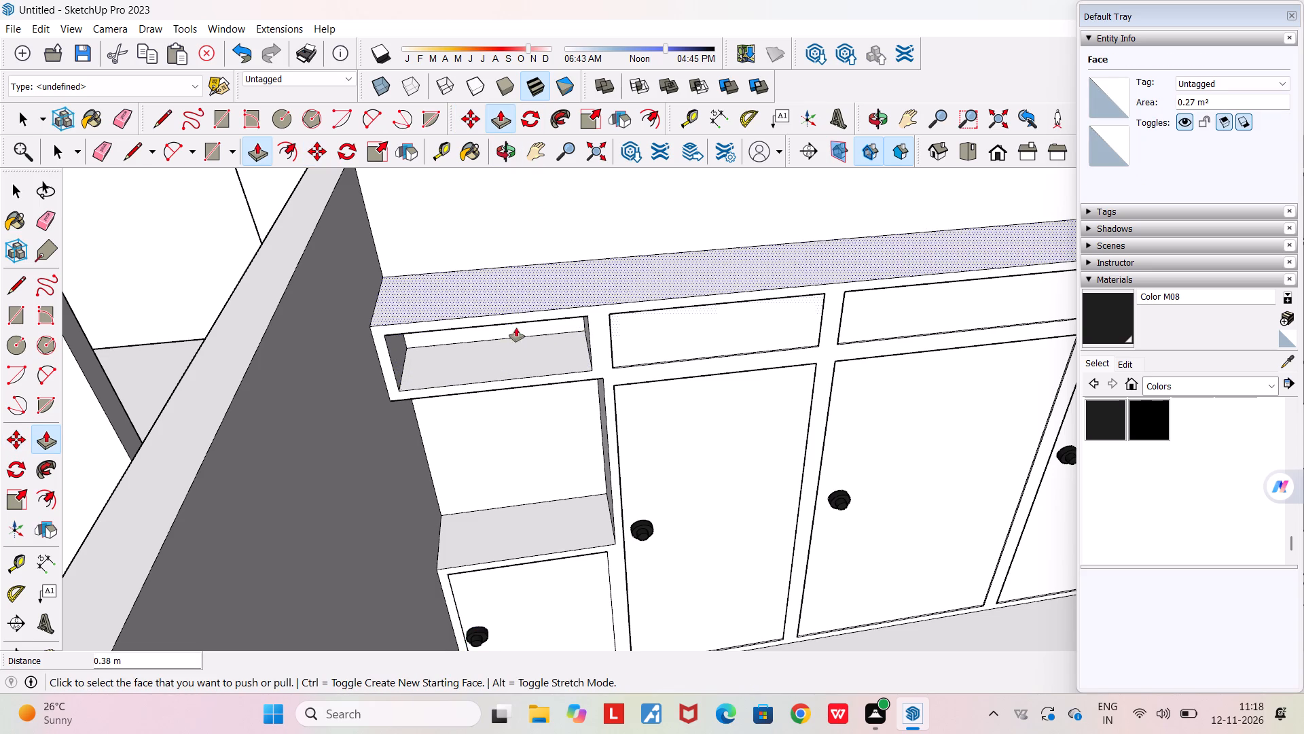
double_click(651, 339)
double_click(924, 315)
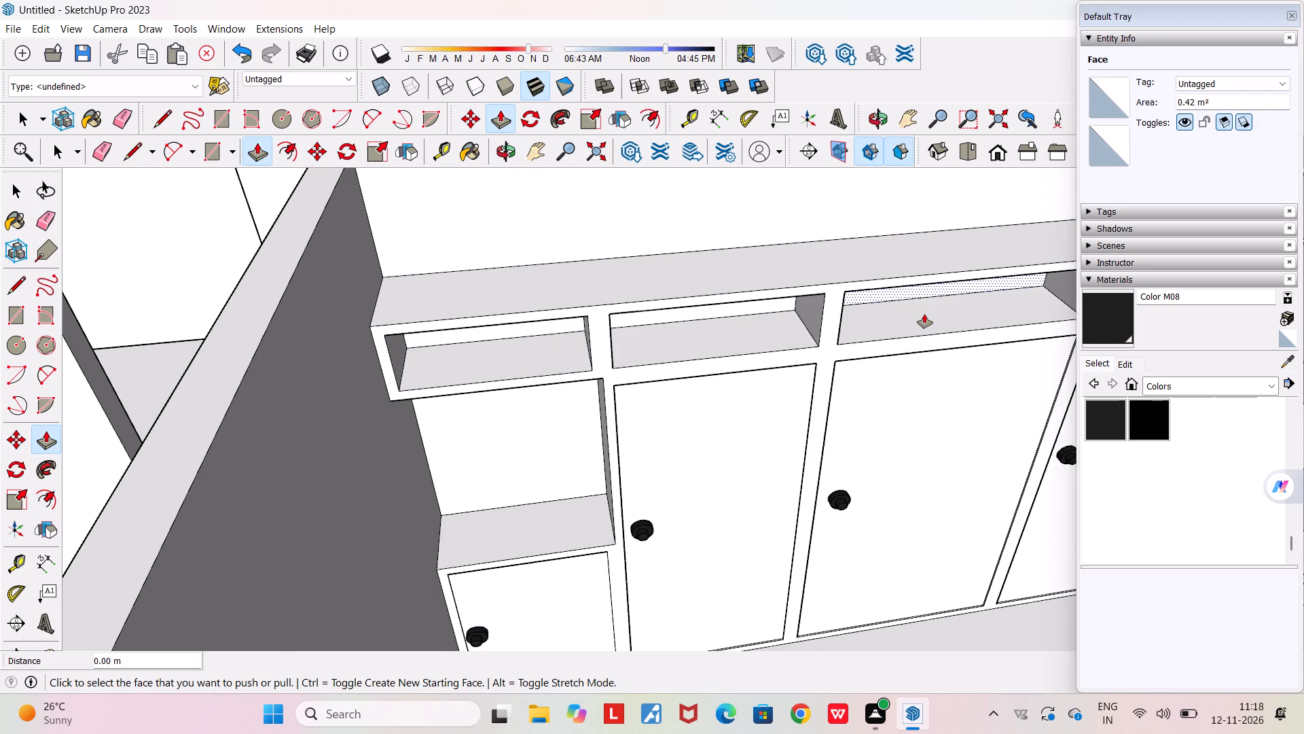
scroll(924, 314, down, 8)
double_click(1051, 295)
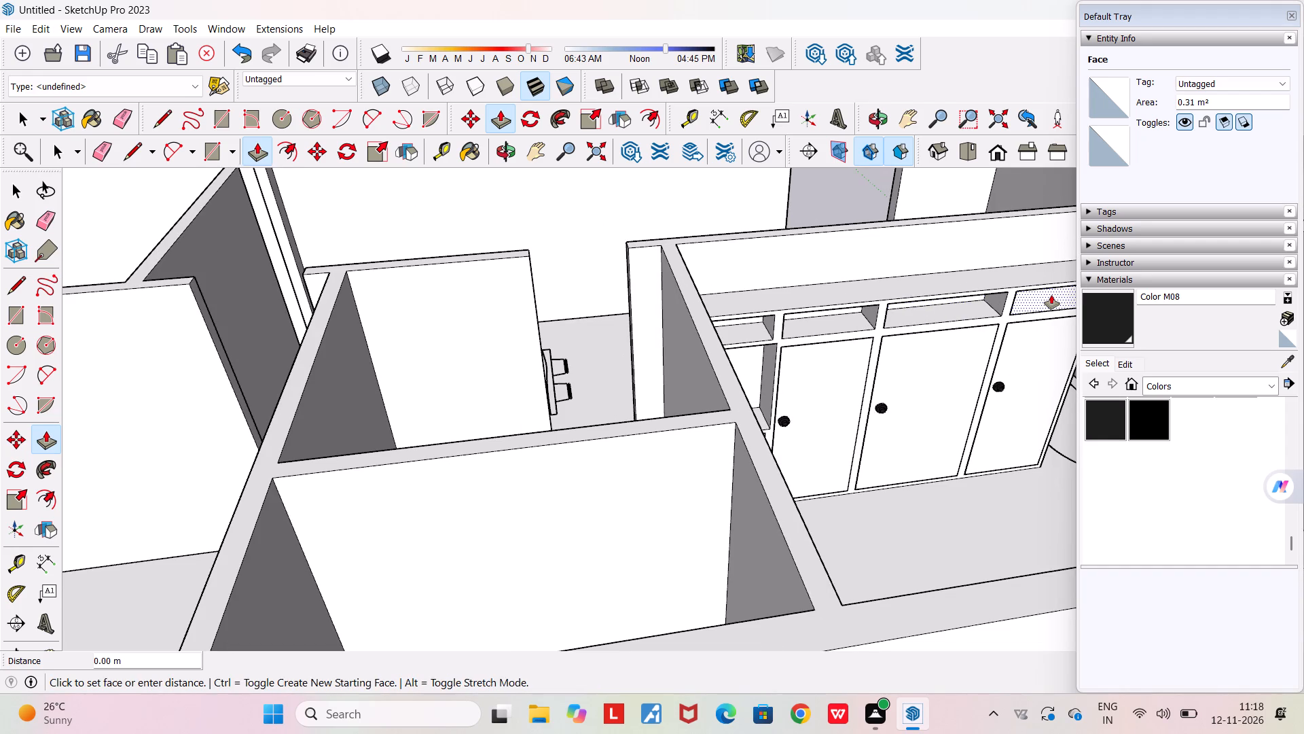
Examine the wardrobe's open upper compartments and the surrounding rooms from several angles.
middle_drag(984, 342, 549, 270)
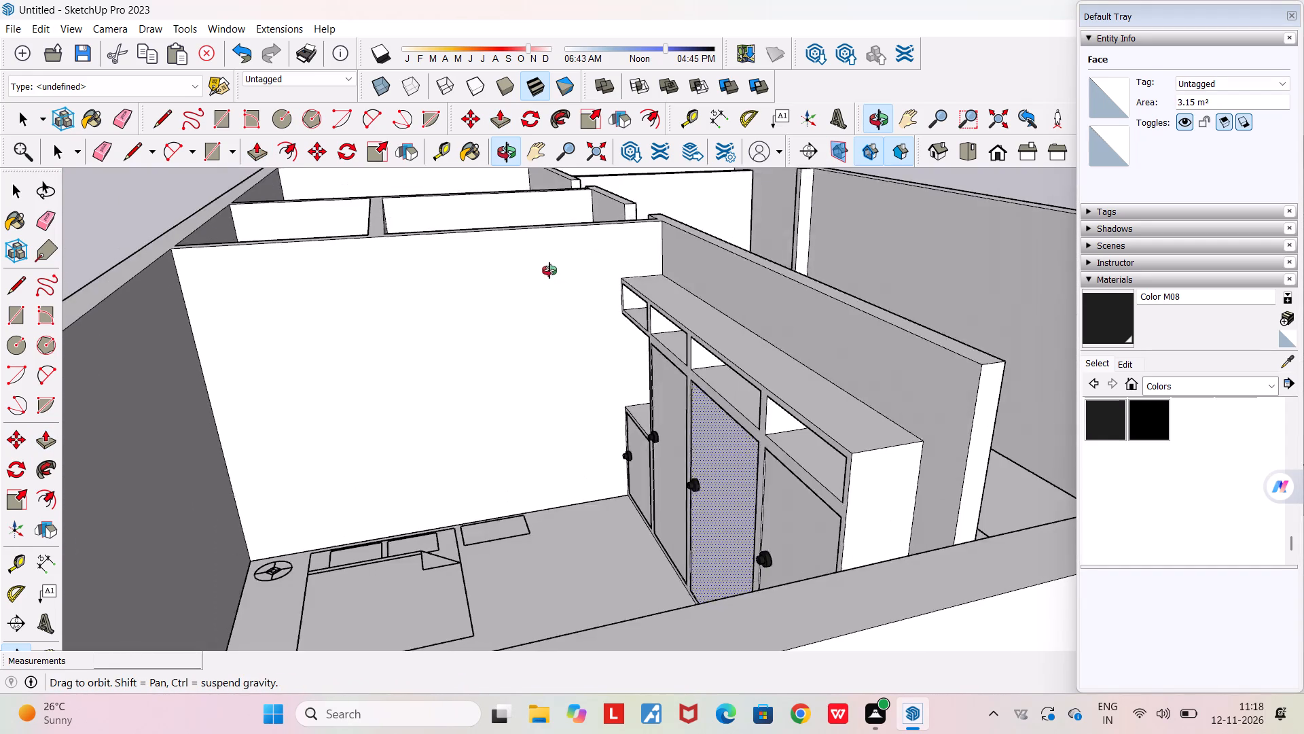
middle_drag(549, 270, 522, 266)
scroll(670, 424, up, 5)
middle_drag(645, 441, 794, 497)
scroll(794, 497, down, 3)
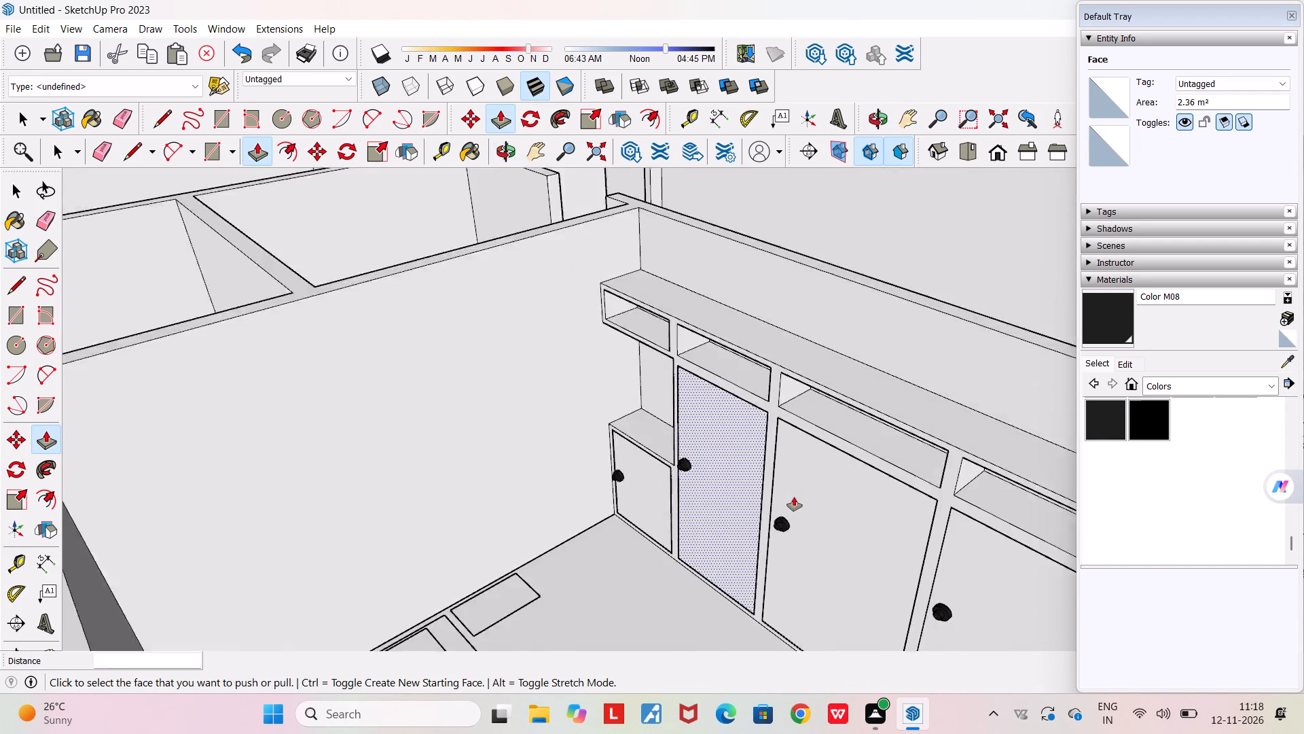
scroll(794, 497, down, 12)
middle_drag(855, 691, 890, 685)
middle_drag(903, 628, 1240, 613)
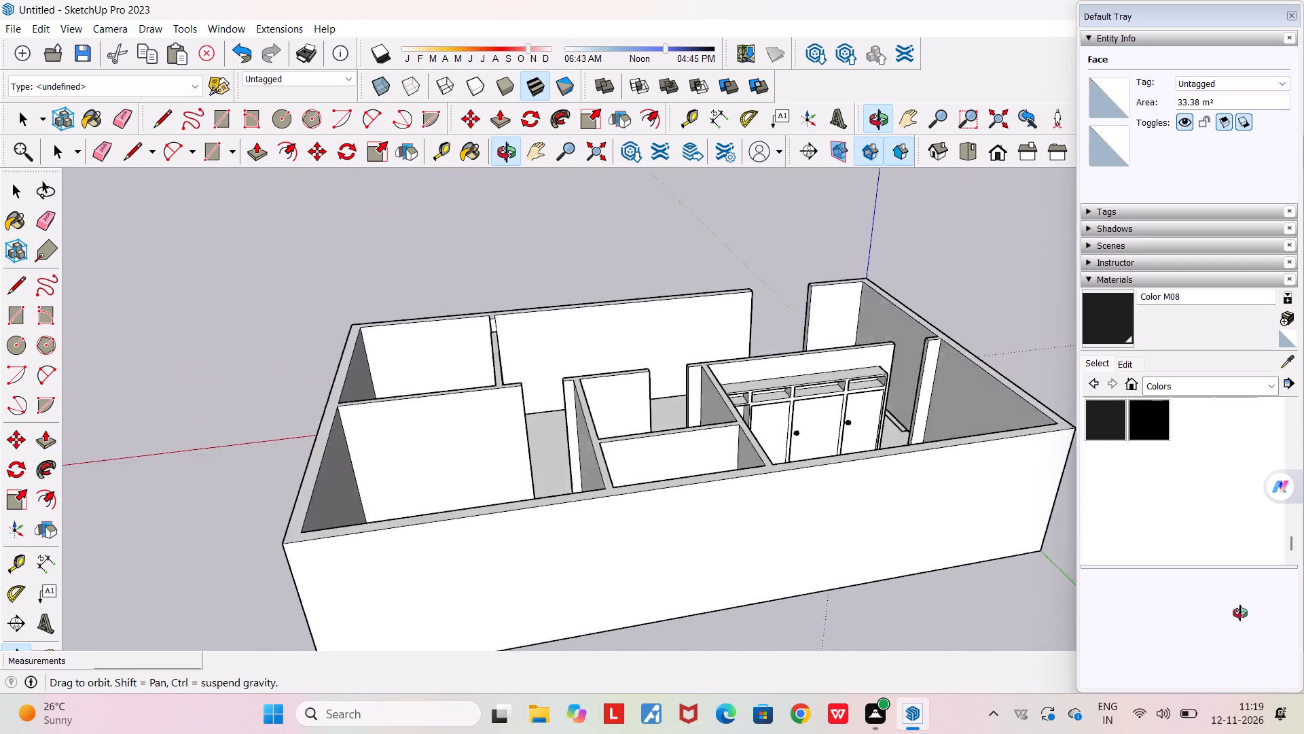
middle_drag(1240, 613, 1272, 616)
scroll(896, 375, up, 11)
middle_drag(857, 436, 839, 425)
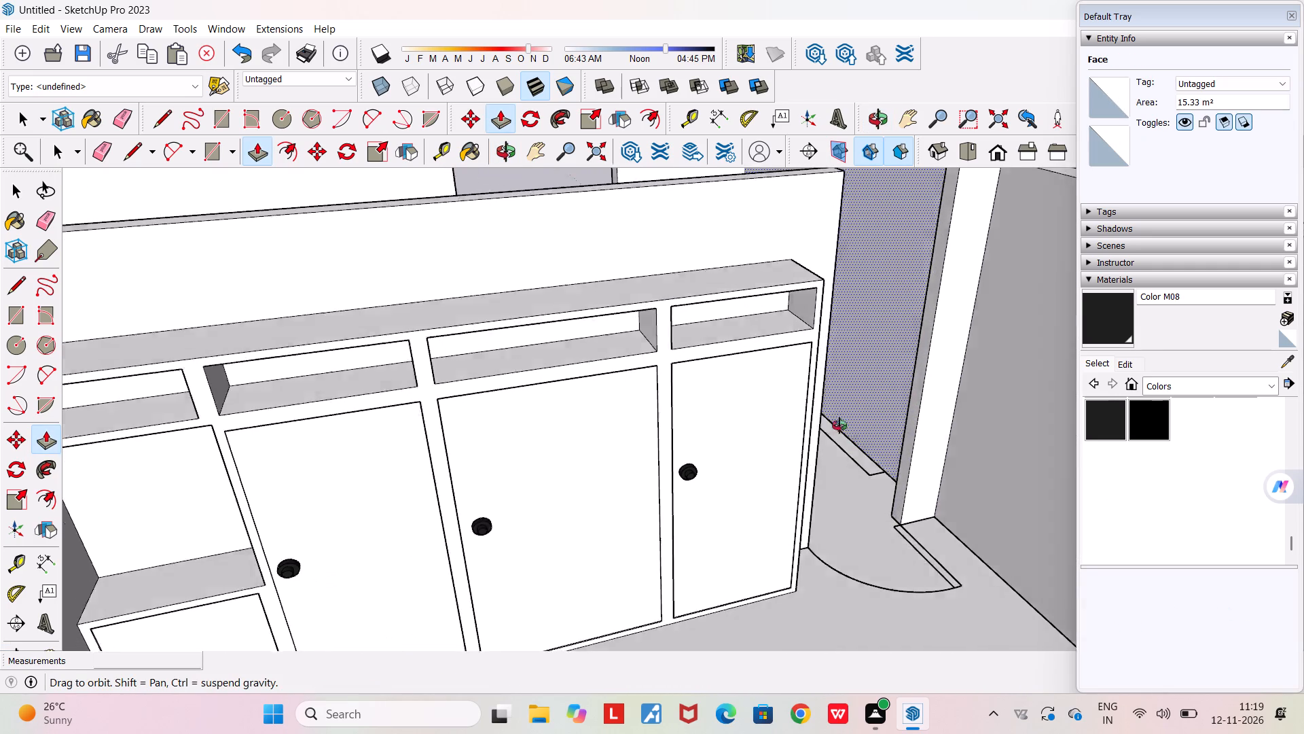
middle_drag(839, 425, 789, 389)
scroll(791, 391, down, 4)
middle_drag(767, 453, 861, 445)
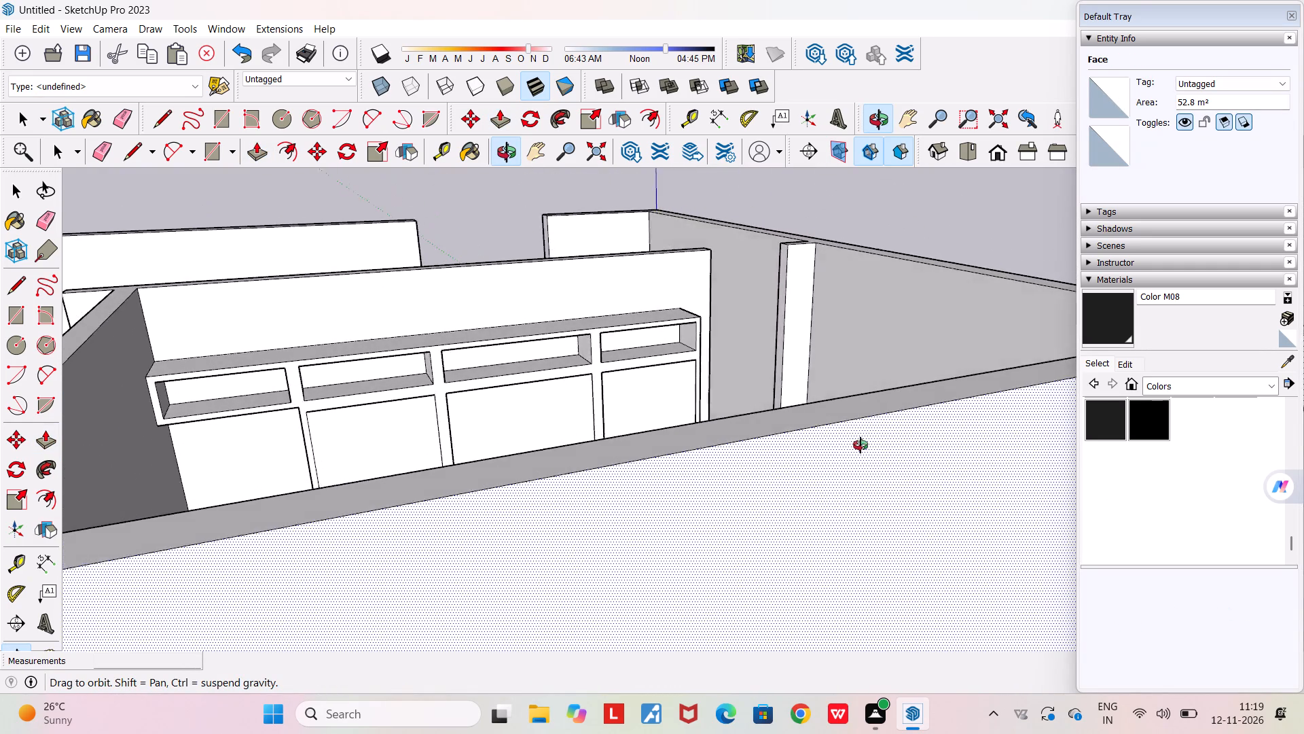
middle_drag(861, 445, 955, 493)
scroll(955, 493, down, 4)
Thin the divider beside the upper compartment over the low cabinet by pushing its side face 0.04 m, then another 0.01 m.
scroll(350, 433, up, 7)
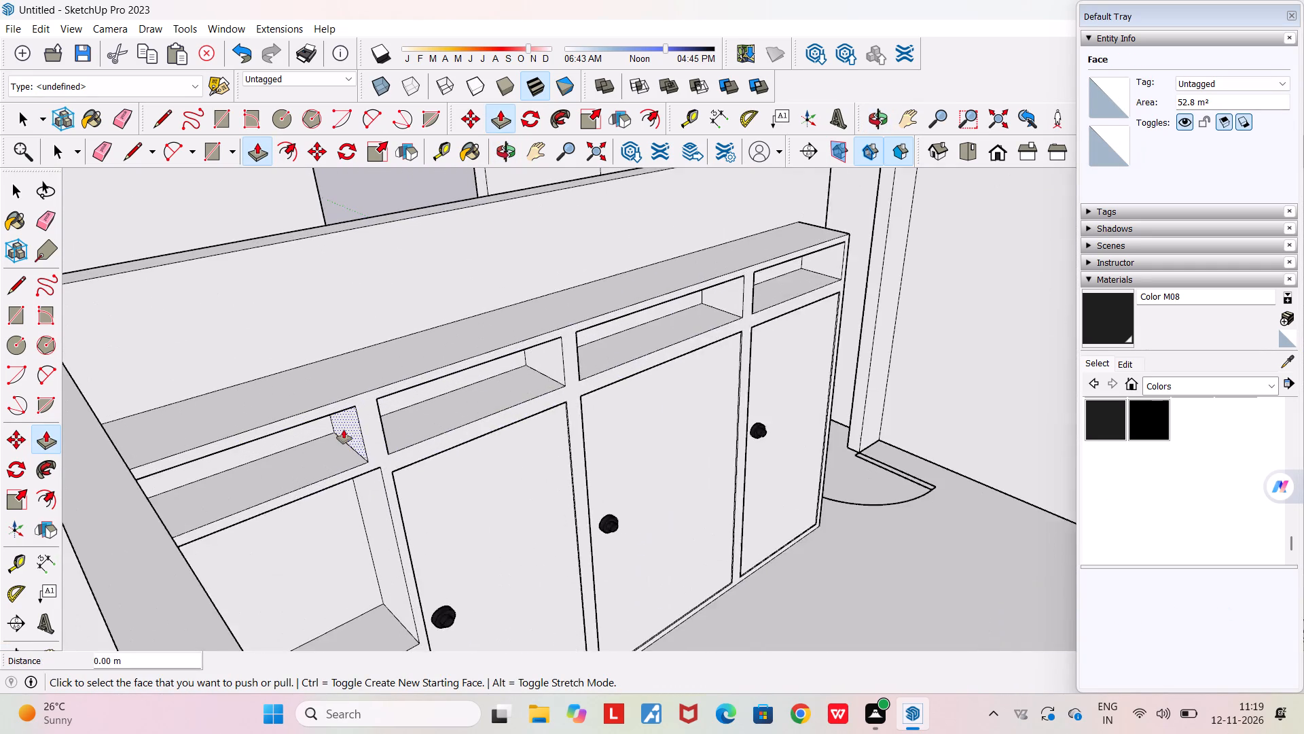
scroll(355, 430, up, 16)
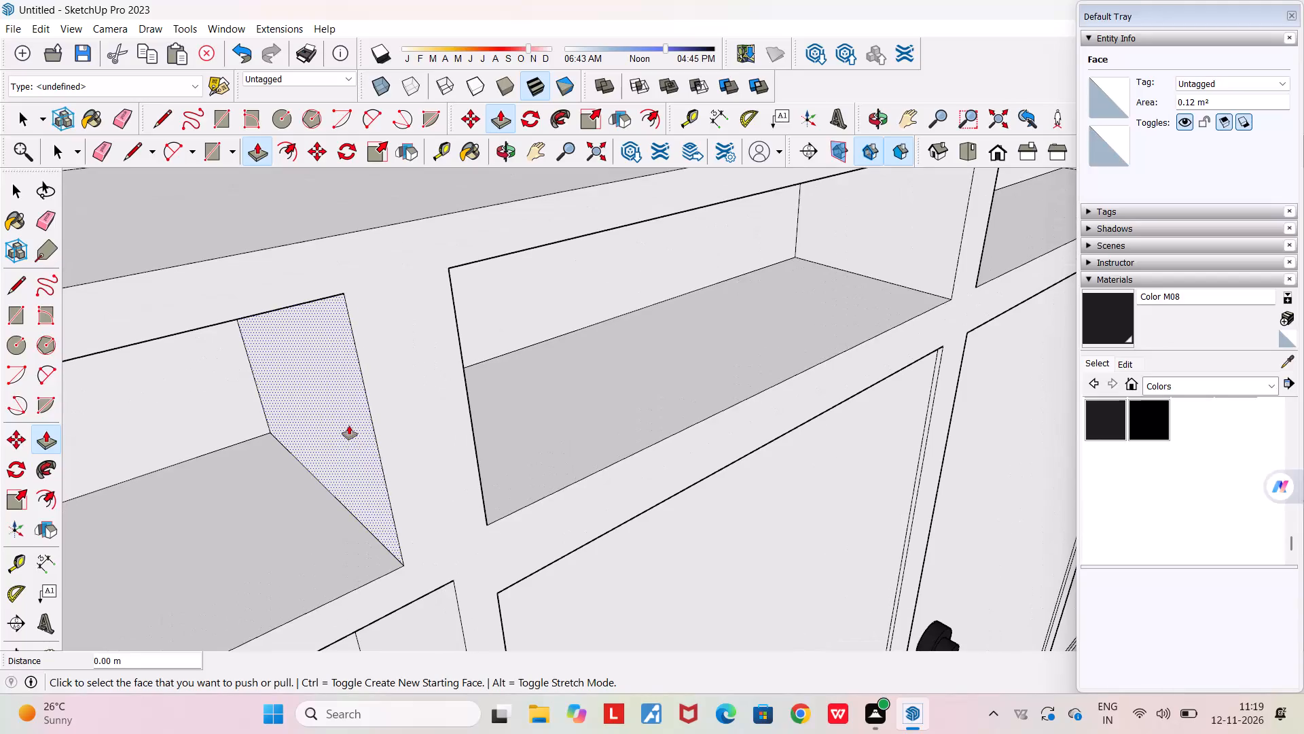
click(349, 425)
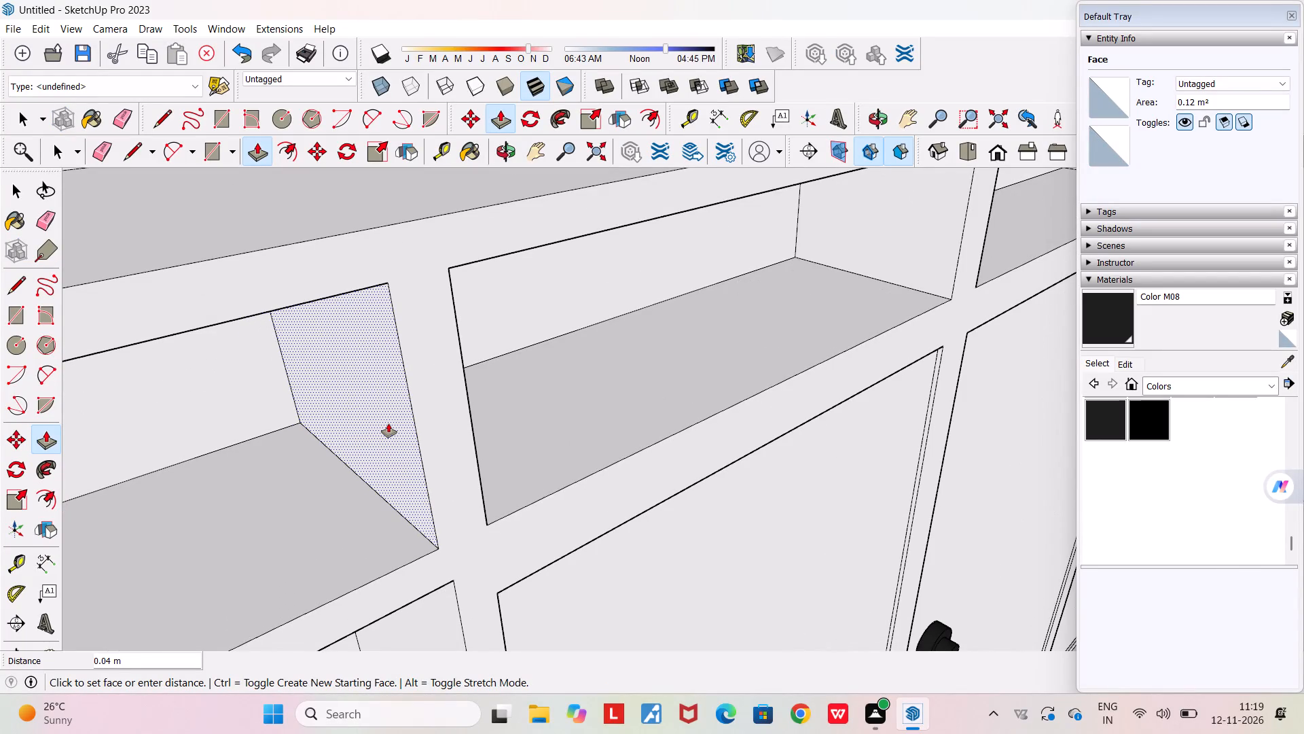
click(388, 423)
scroll(407, 459, up, 1)
middle_drag(407, 459, 330, 415)
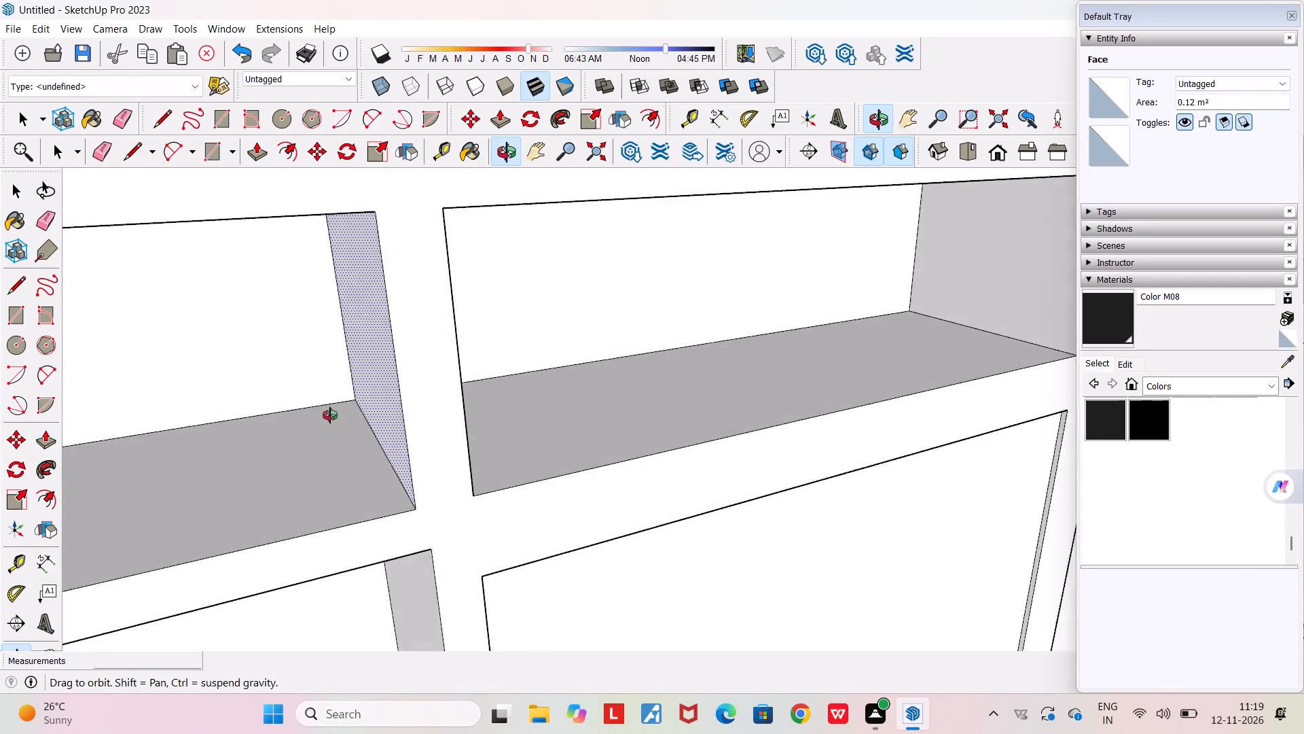
middle_drag(330, 415, 404, 420)
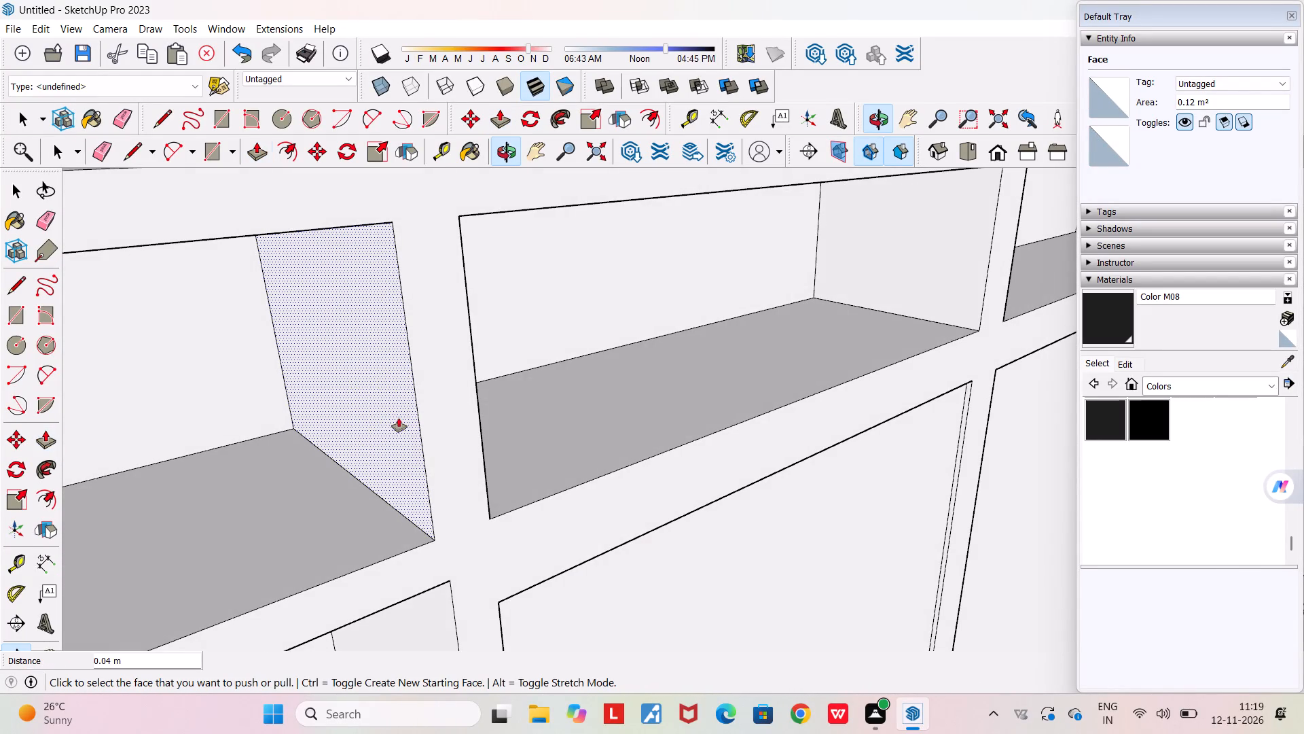
click(395, 404)
click(408, 402)
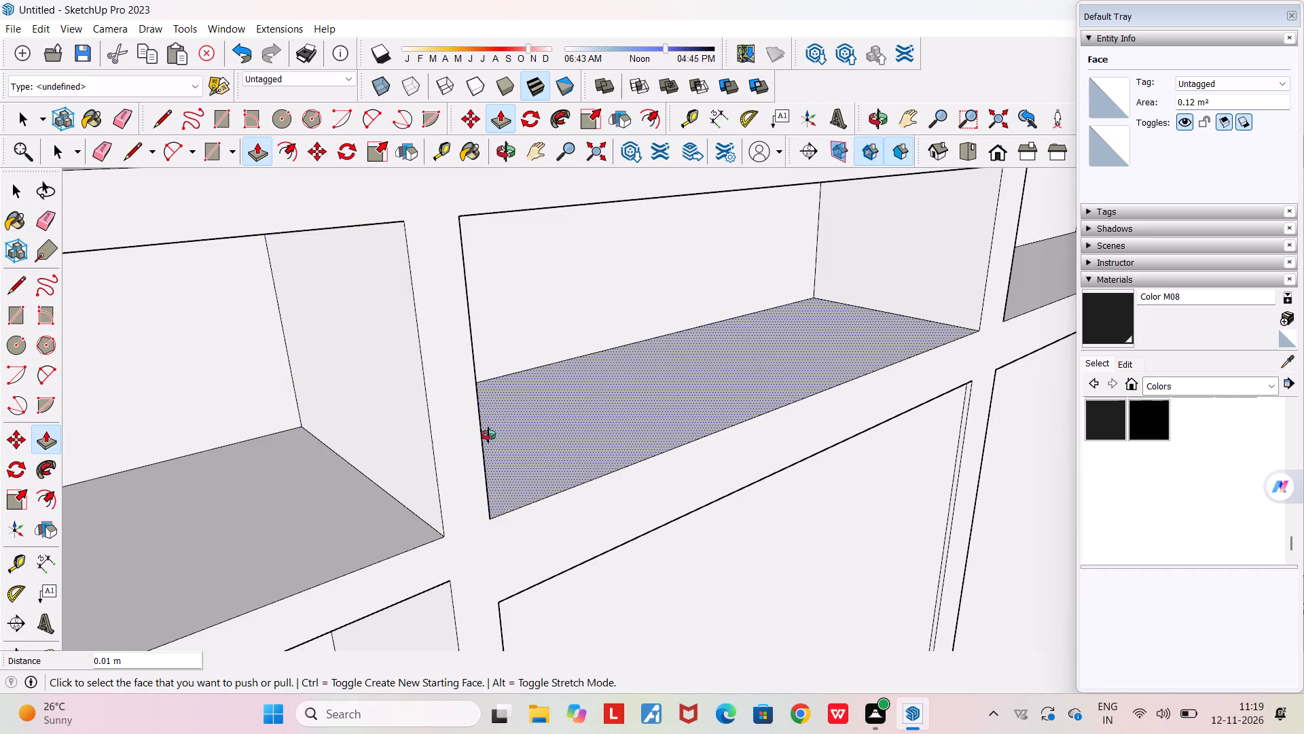
Examine the divider spacing along the upper compartments and the whole wardrobe within the room from several angles.
middle_drag(485, 434, 327, 397)
scroll(327, 397, down, 12)
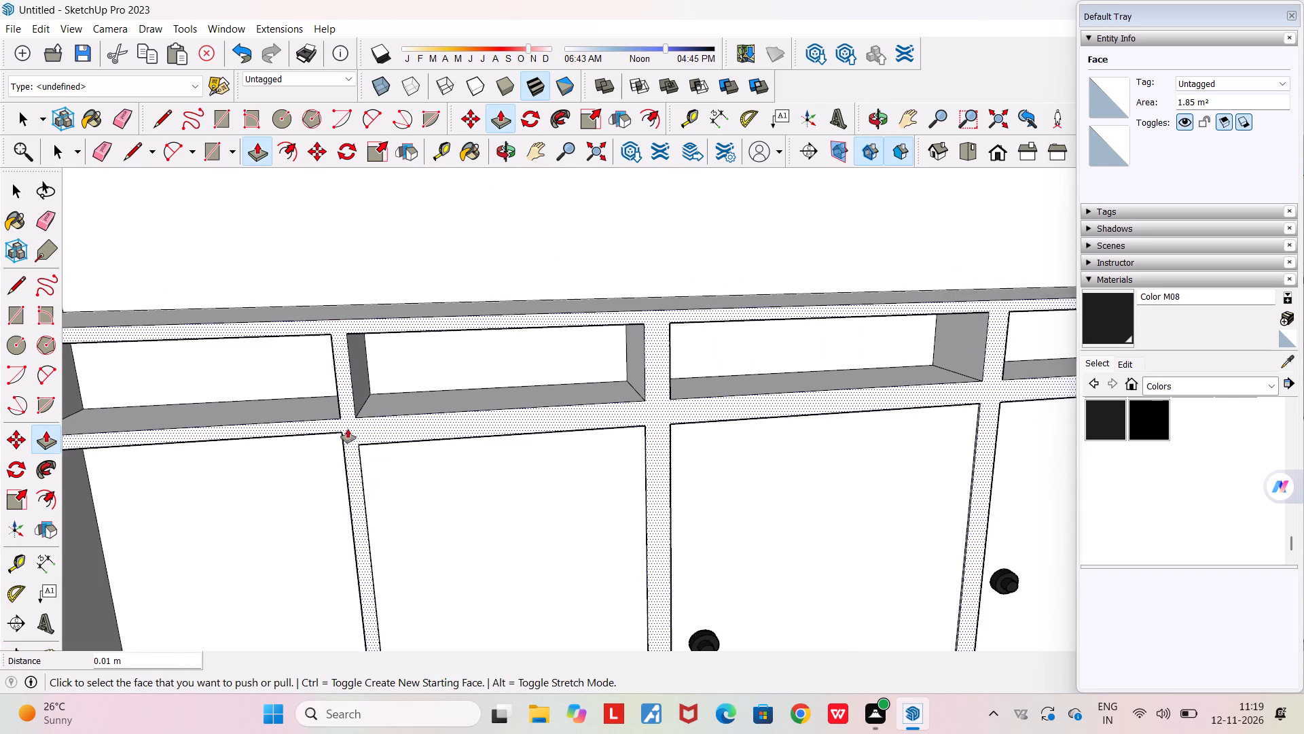
scroll(360, 467, down, 7)
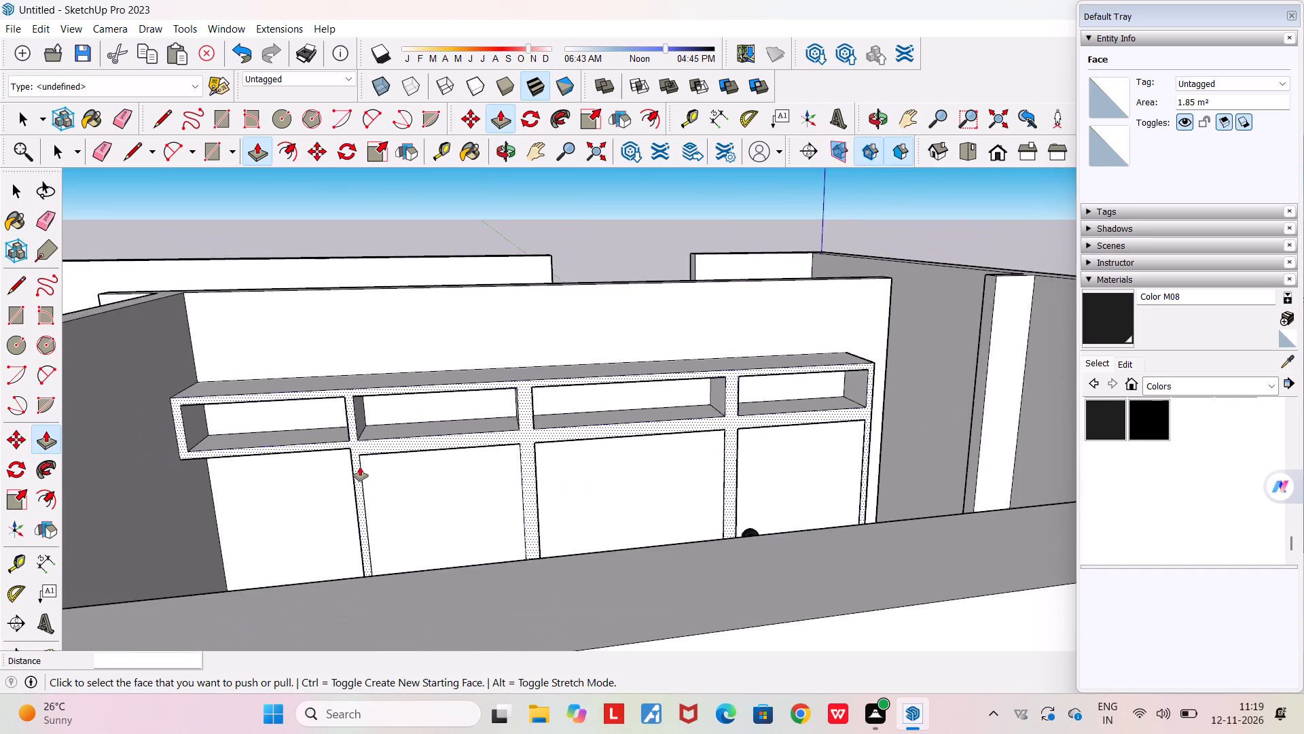
scroll(360, 467, down, 1)
middle_drag(362, 472, 537, 498)
scroll(537, 498, down, 1)
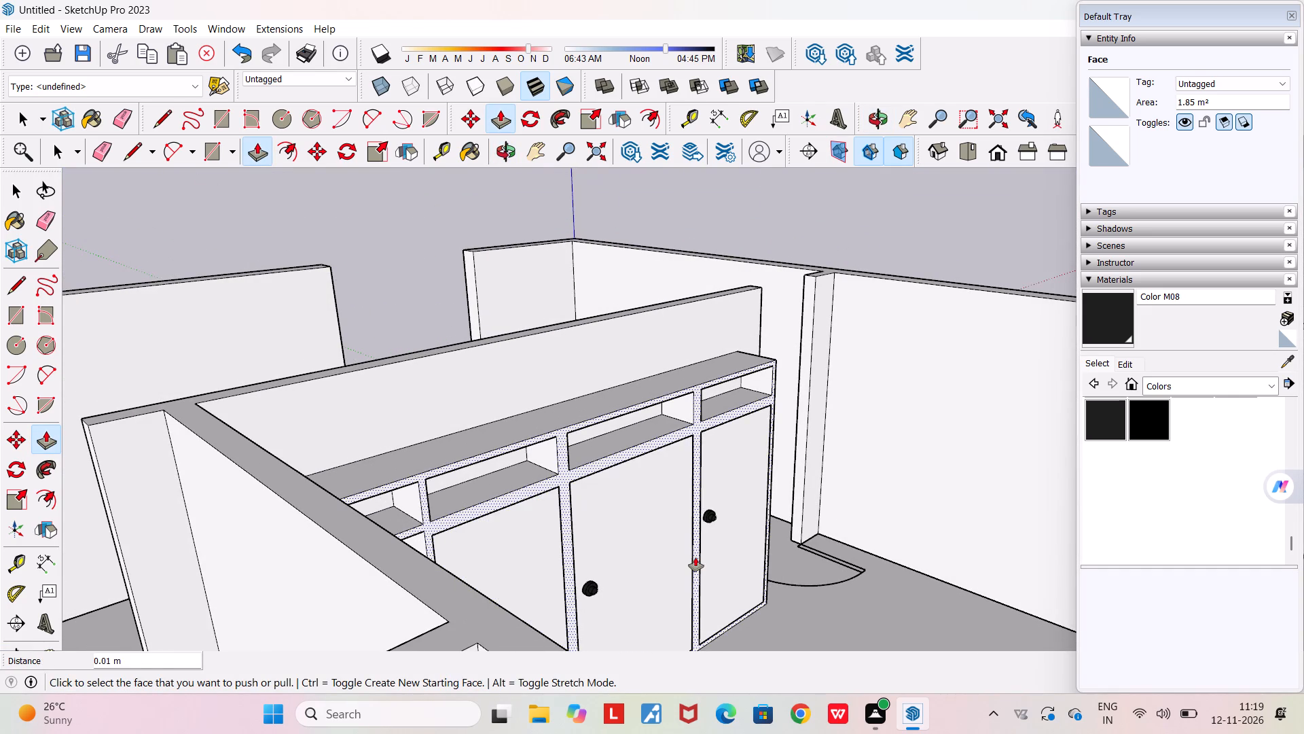
key(space)
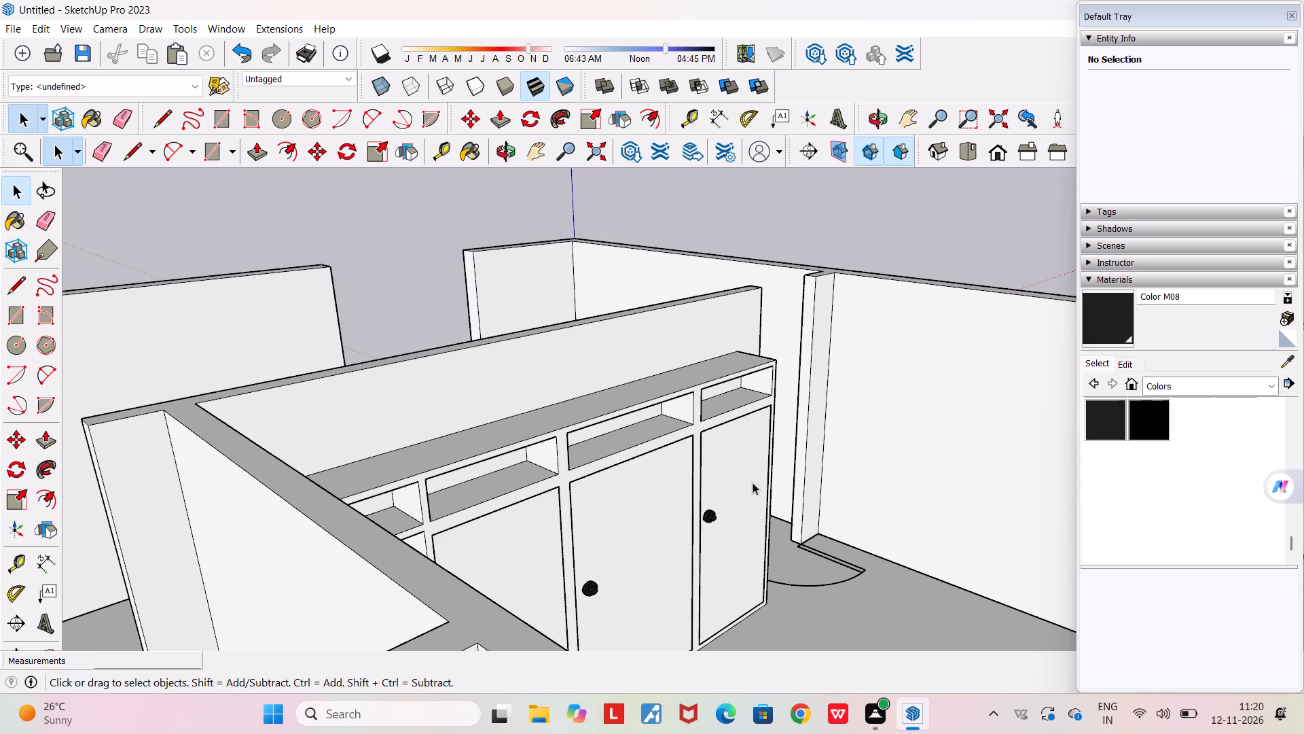
scroll(753, 482, down, 2)
middle_drag(863, 489, 850, 546)
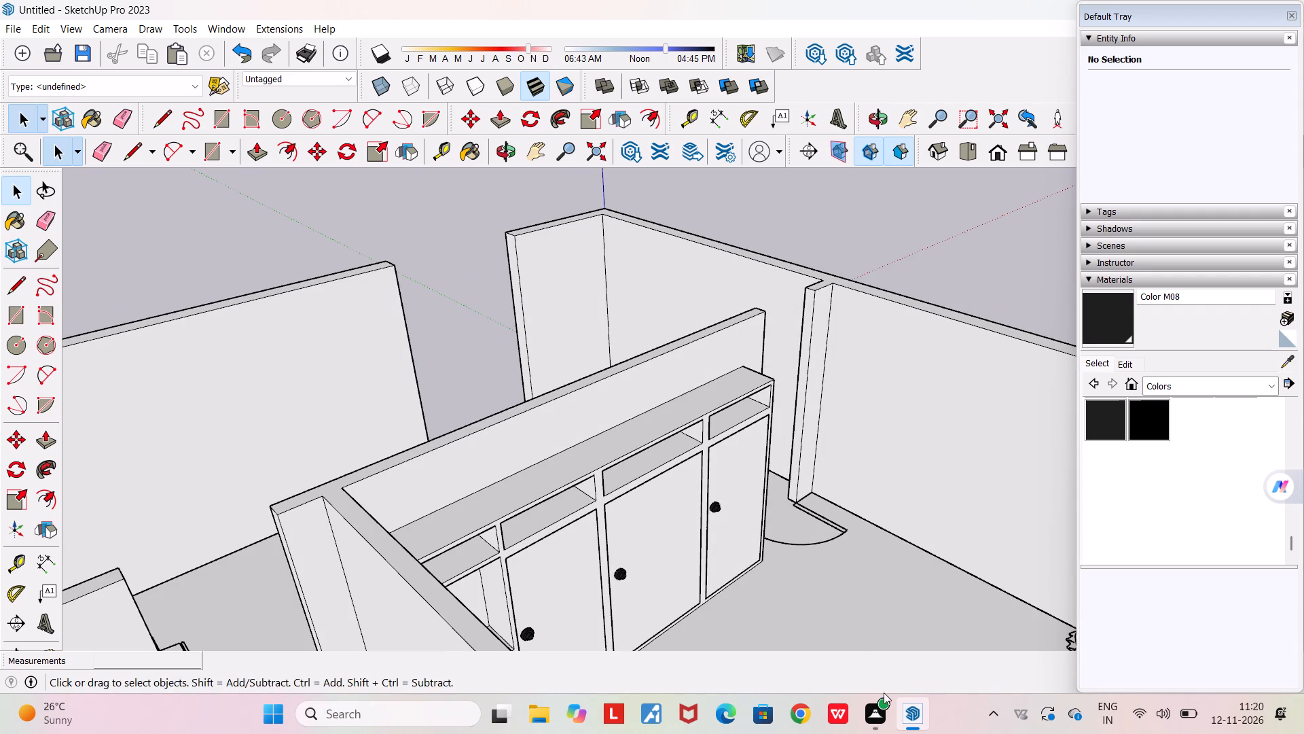
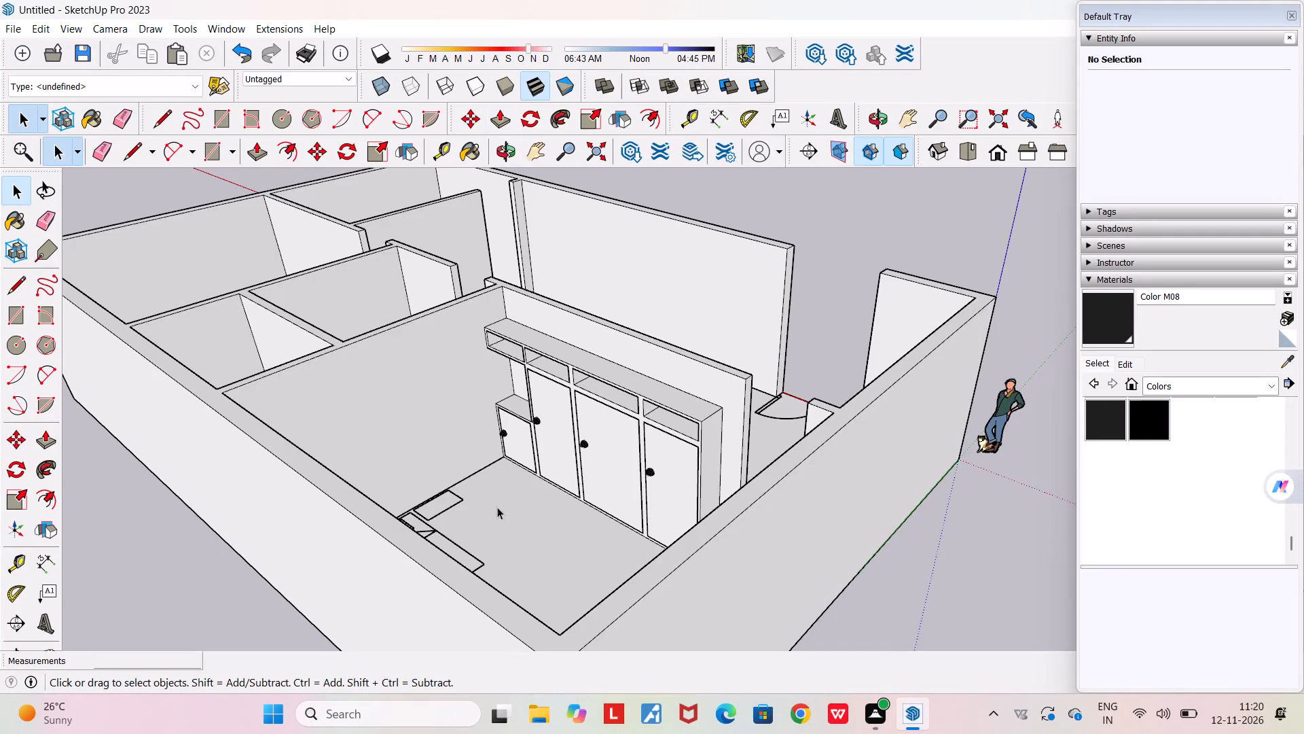
Examine the wardrobe's open upper compartments and its place in the room from several angles.
scroll(530, 457, up, 4)
scroll(530, 457, down, 3)
middle_drag(530, 457, 577, 479)
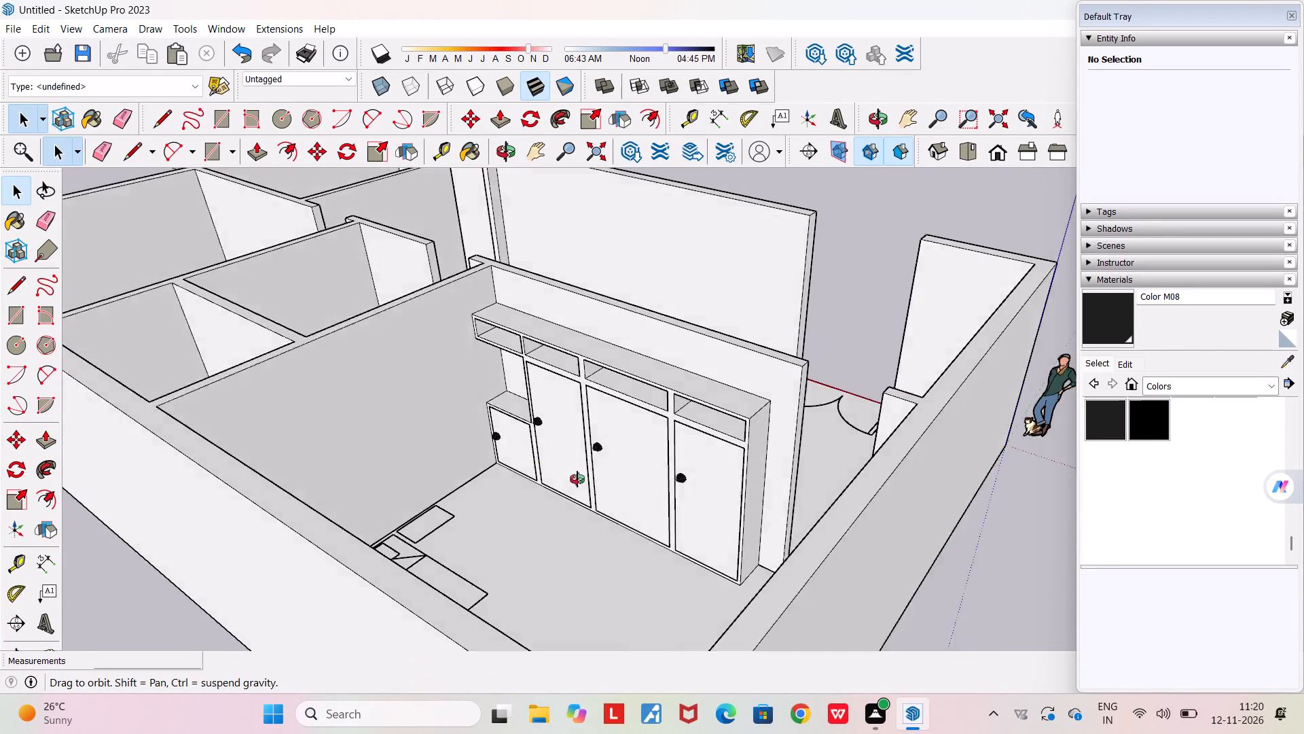
middle_drag(577, 479, 687, 503)
scroll(687, 503, down, 3)
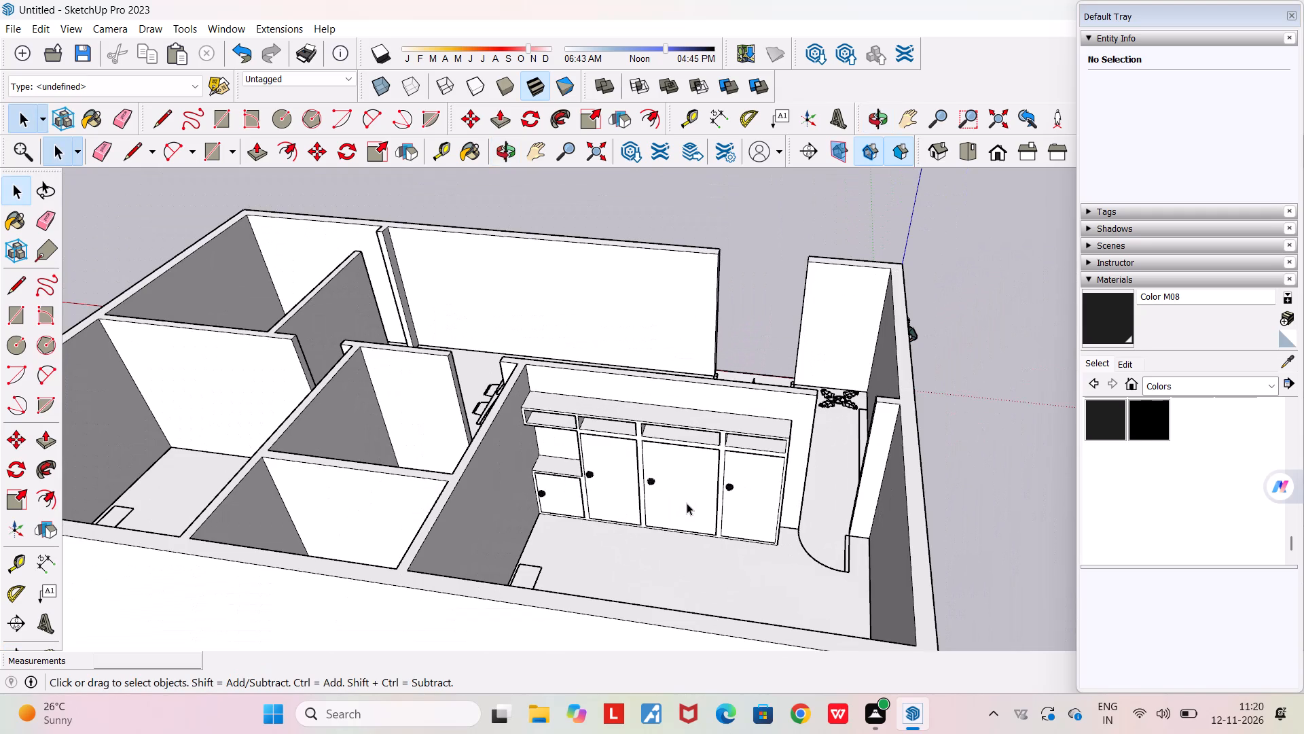
scroll(694, 514, up, 3)
middle_drag(694, 514, 645, 491)
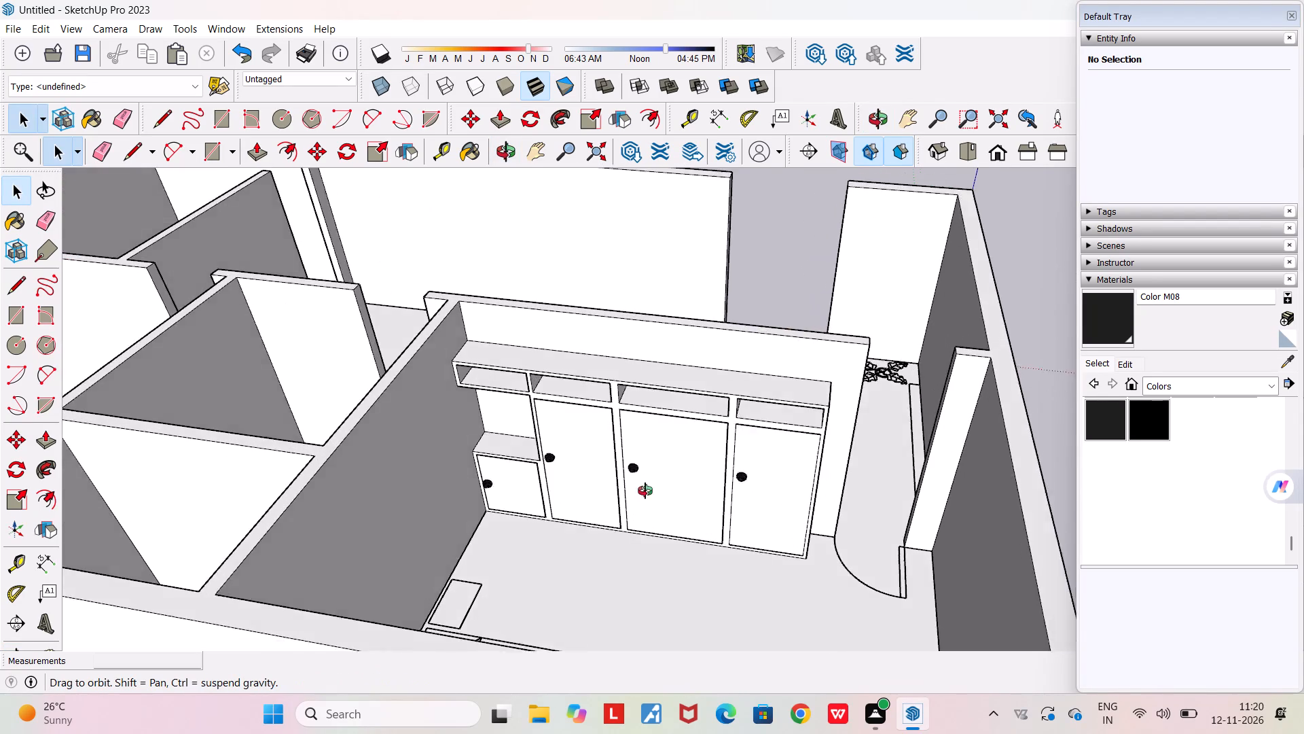
middle_drag(645, 491, 597, 483)
scroll(597, 483, down, 1)
scroll(448, 326, up, 10)
scroll(621, 353, up, 4)
middle_drag(619, 394, 645, 398)
scroll(619, 394, up, 1)
scroll(645, 398, down, 6)
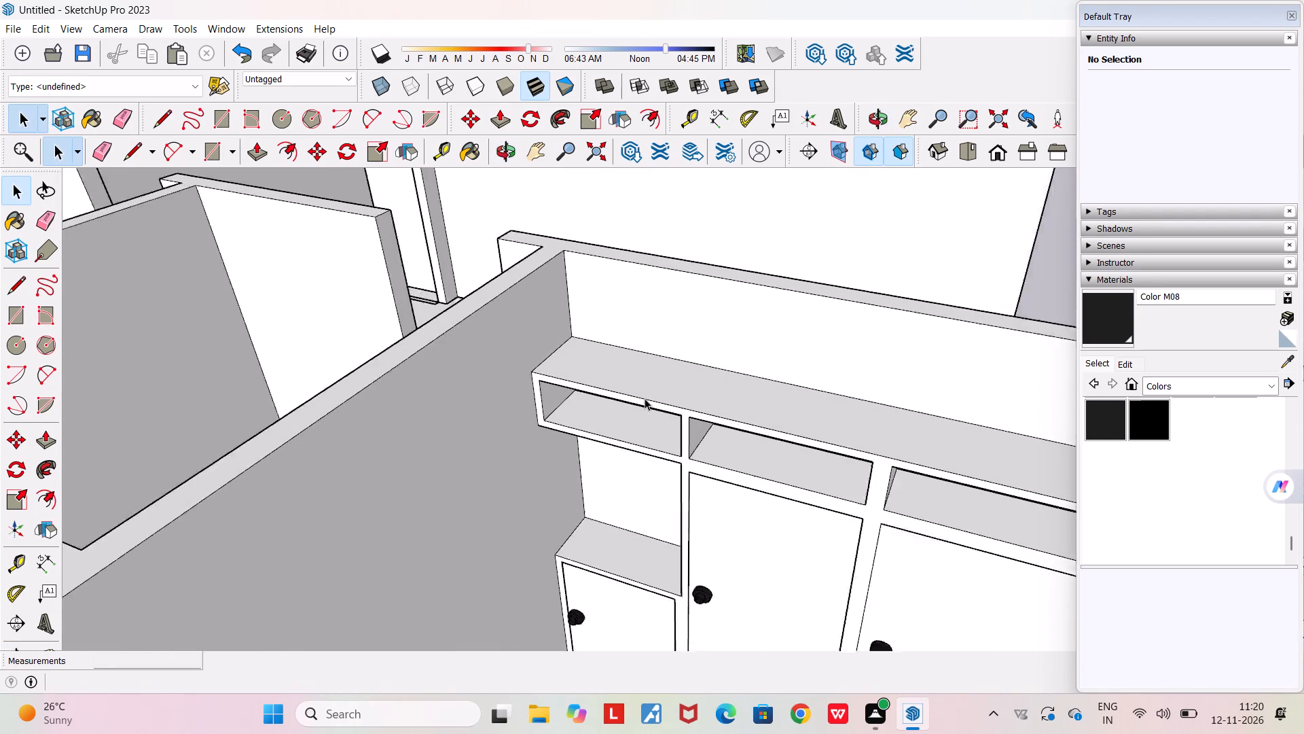
scroll(645, 398, down, 9)
middle_drag(785, 522, 966, 534)
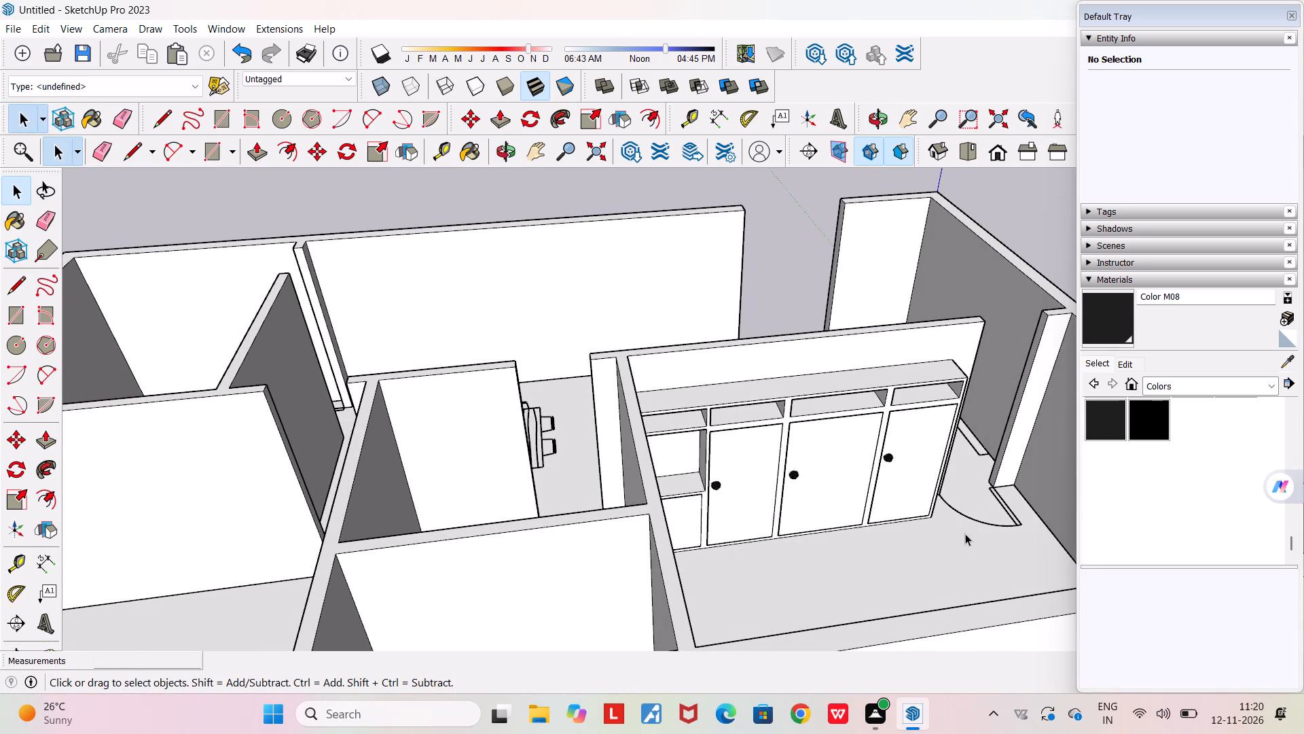
Paint the two tall wardrobe doors nearest the low cabinet with Wood Cherry Original from the Wood materials.
click(1235, 388)
scroll(1220, 572, down, 12)
click(1187, 597)
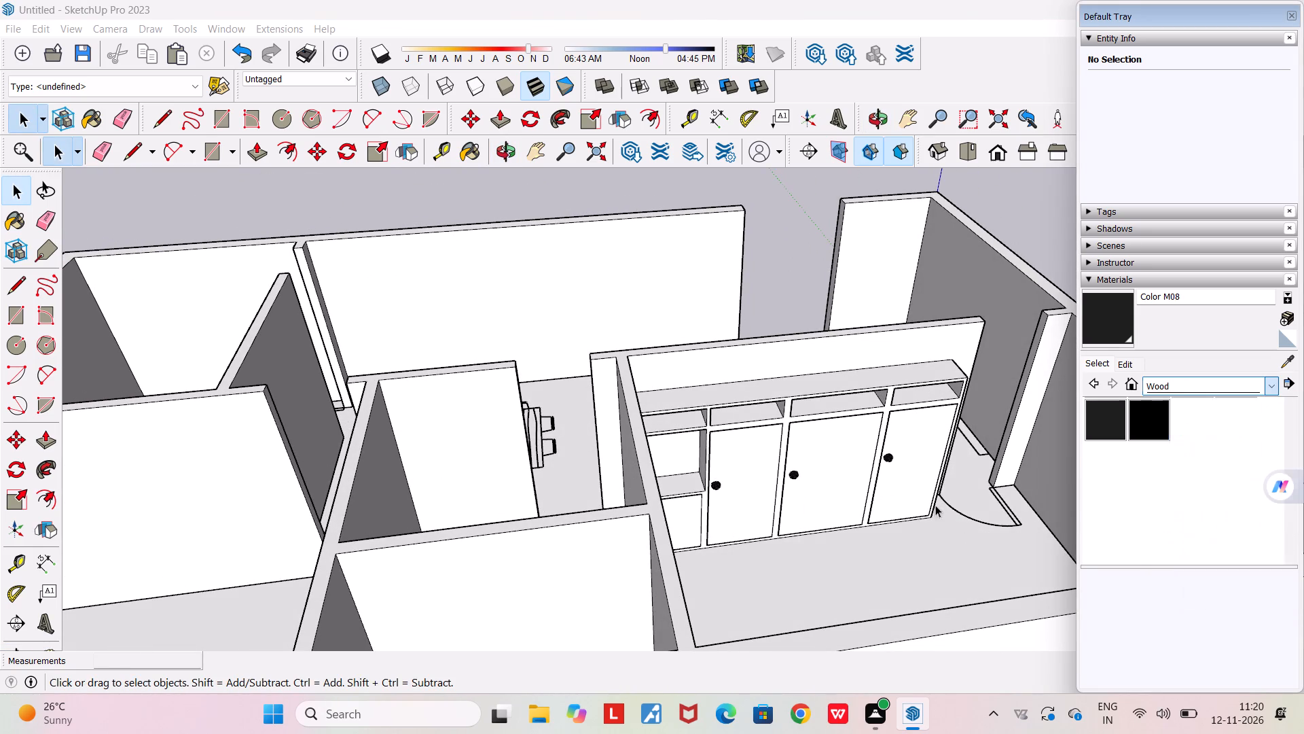
click(1197, 423)
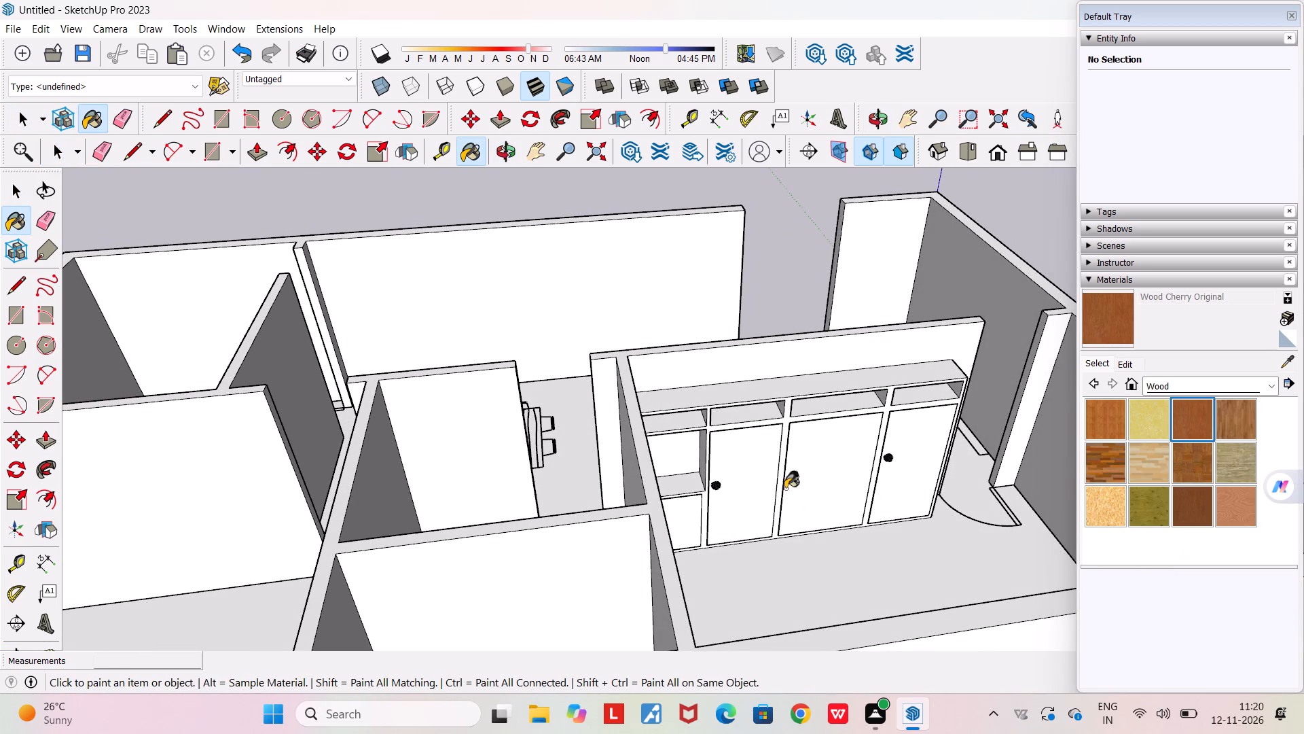
click(833, 465)
click(758, 469)
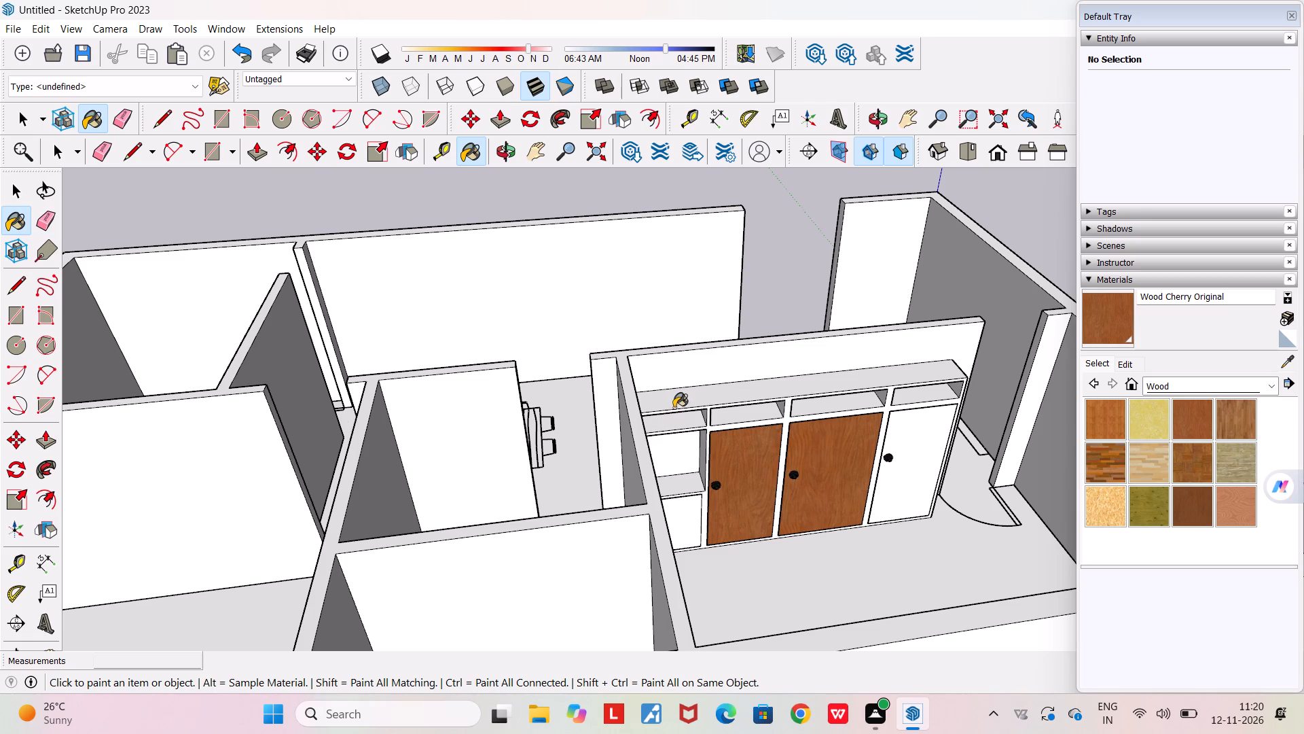
Paint the wardrobe's top surface and front frame with Wood Cherry Original.
click(674, 408)
middle_drag(755, 419, 566, 349)
scroll(702, 420, up, 5)
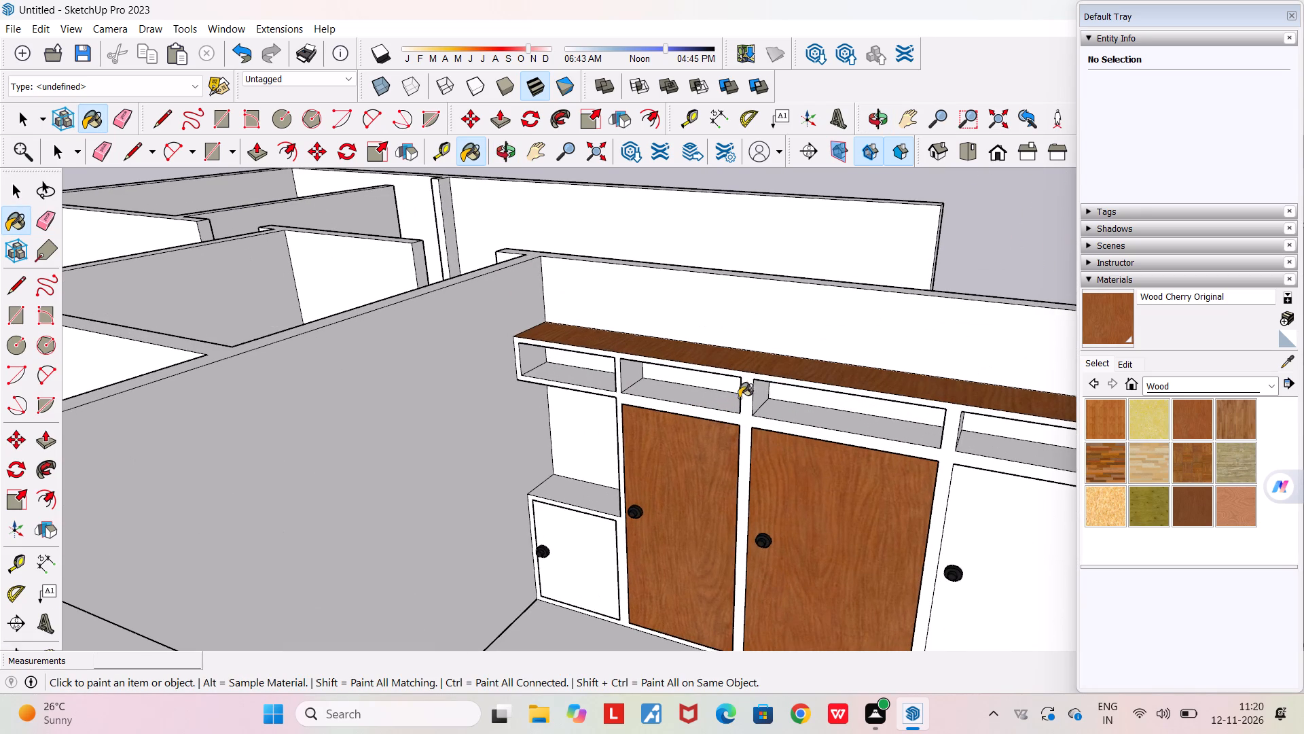
click(742, 388)
click(745, 407)
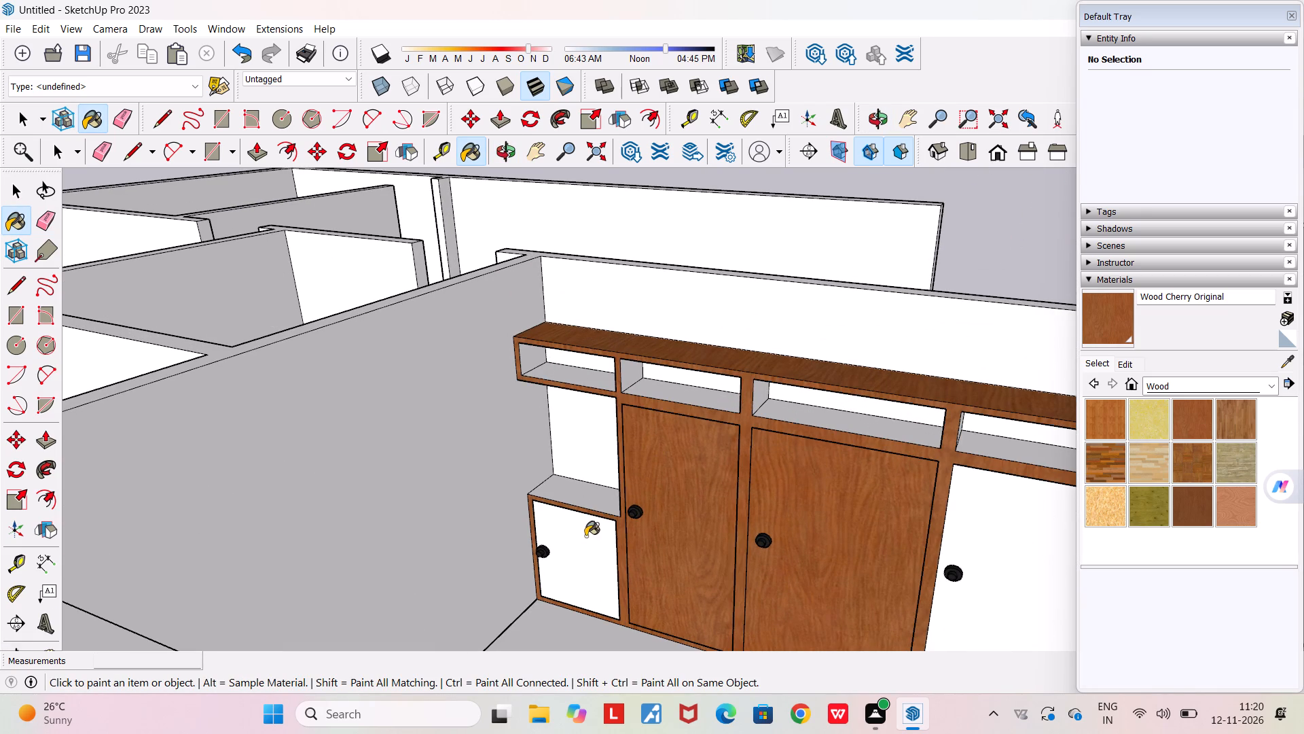
Paint the low cabinet's door and top, and the tall unit's side above it, with Wood Cherry Original.
click(583, 541)
click(583, 497)
middle_drag(602, 508, 860, 514)
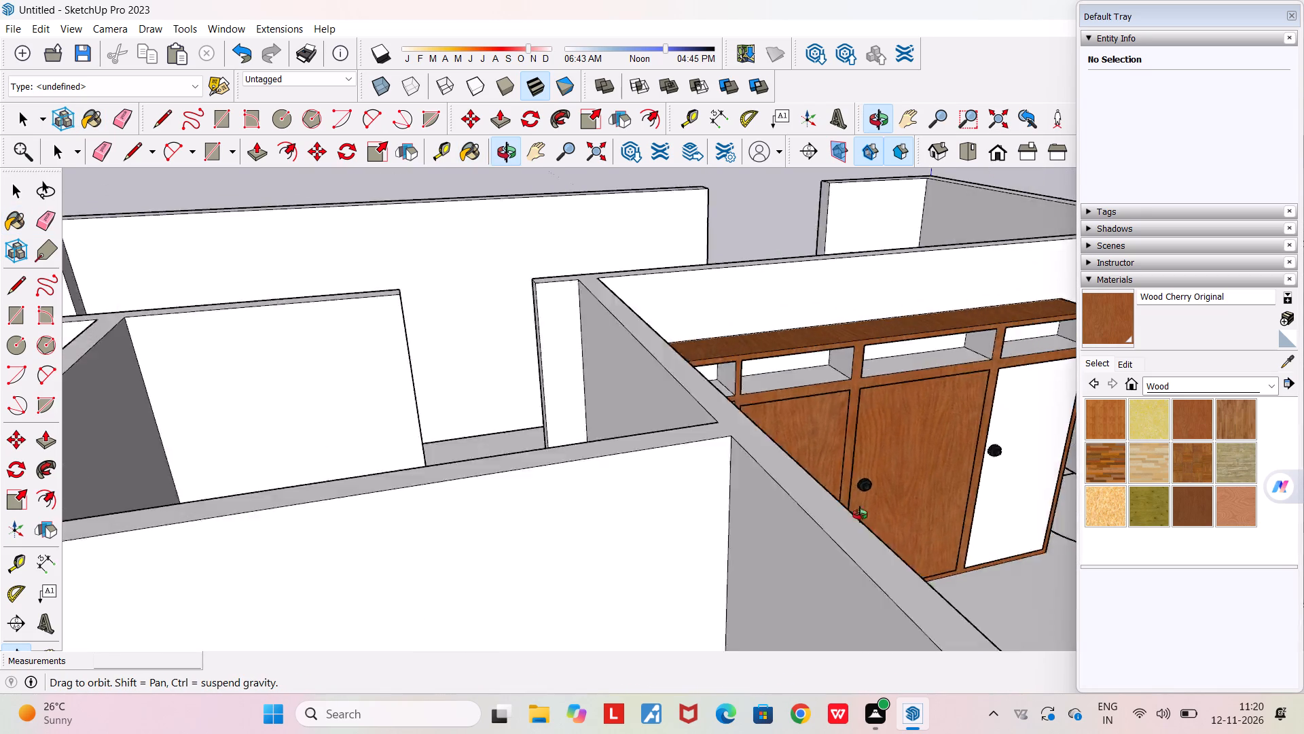
middle_drag(860, 514, 841, 578)
click(729, 472)
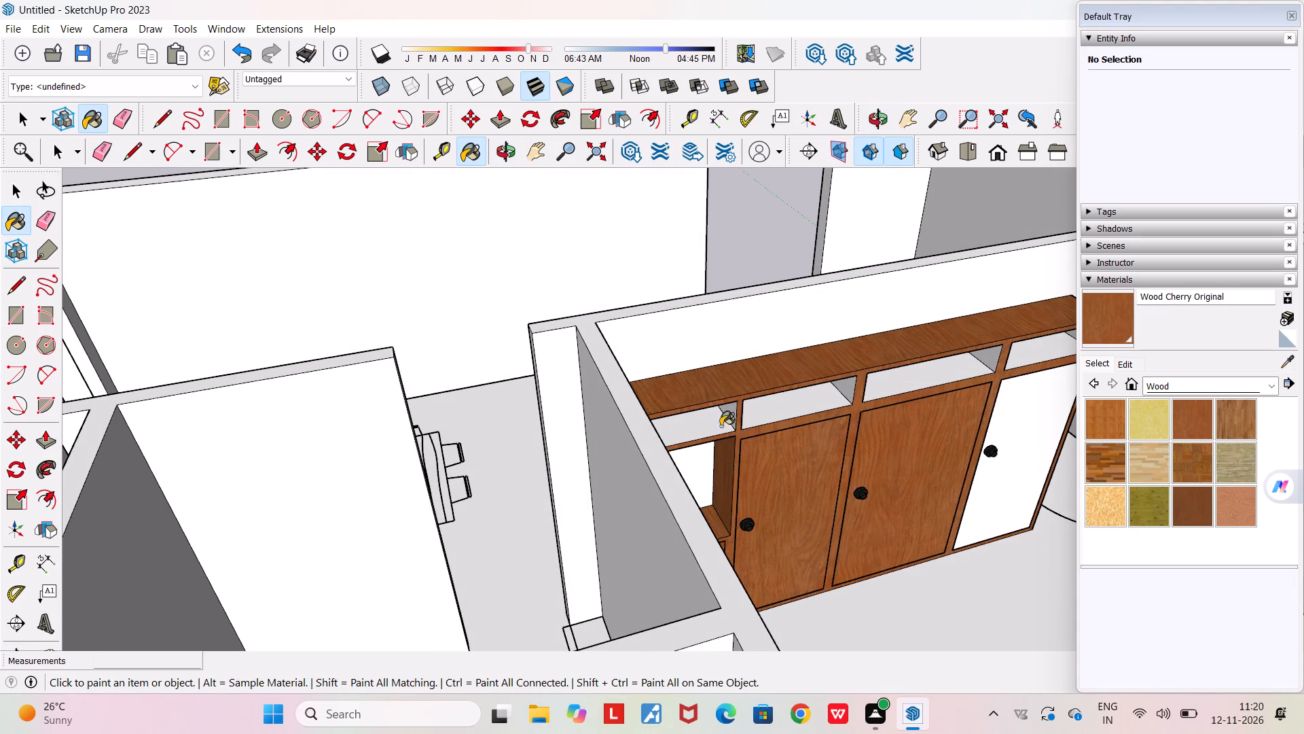
Paint the remaining tall door and the wardrobe's exposed end panel with Wood Cherry Original.
middle_drag(759, 483, 657, 425)
scroll(657, 425, down, 4)
click(954, 458)
middle_drag(950, 461, 681, 420)
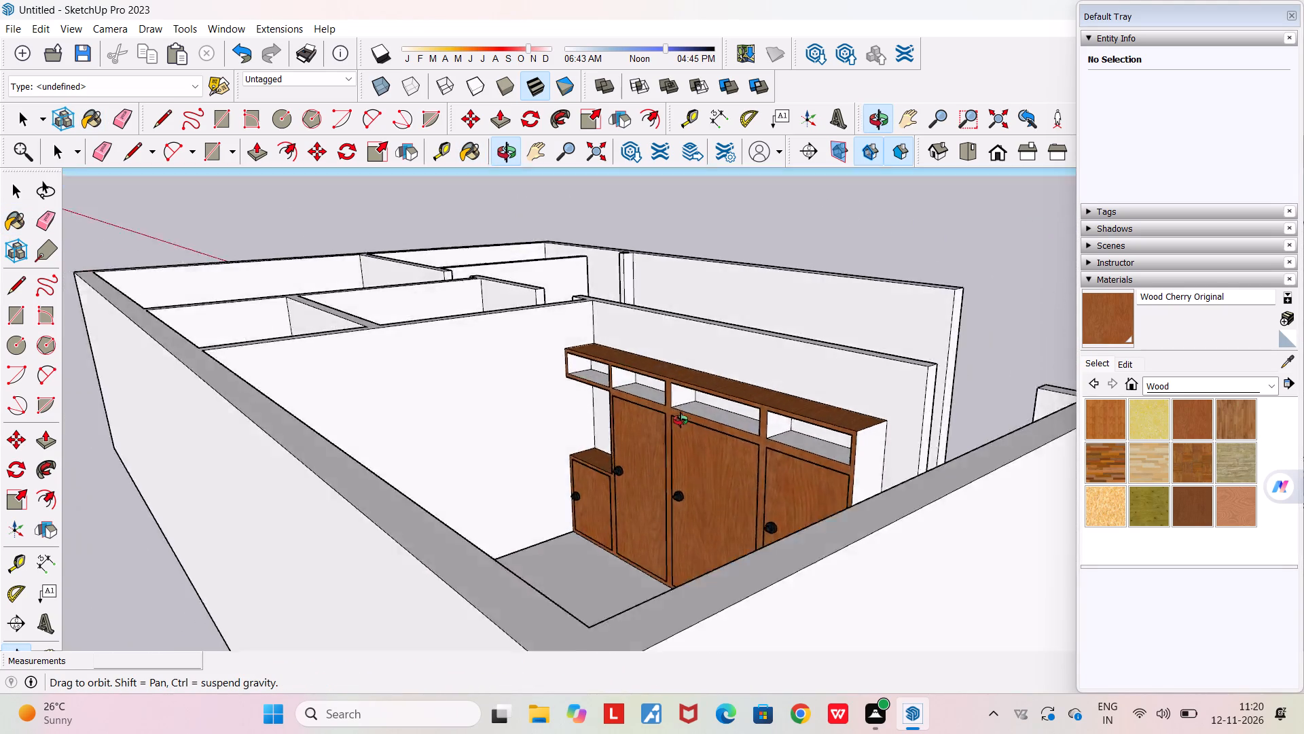
middle_drag(681, 420, 579, 424)
scroll(664, 466, up, 4)
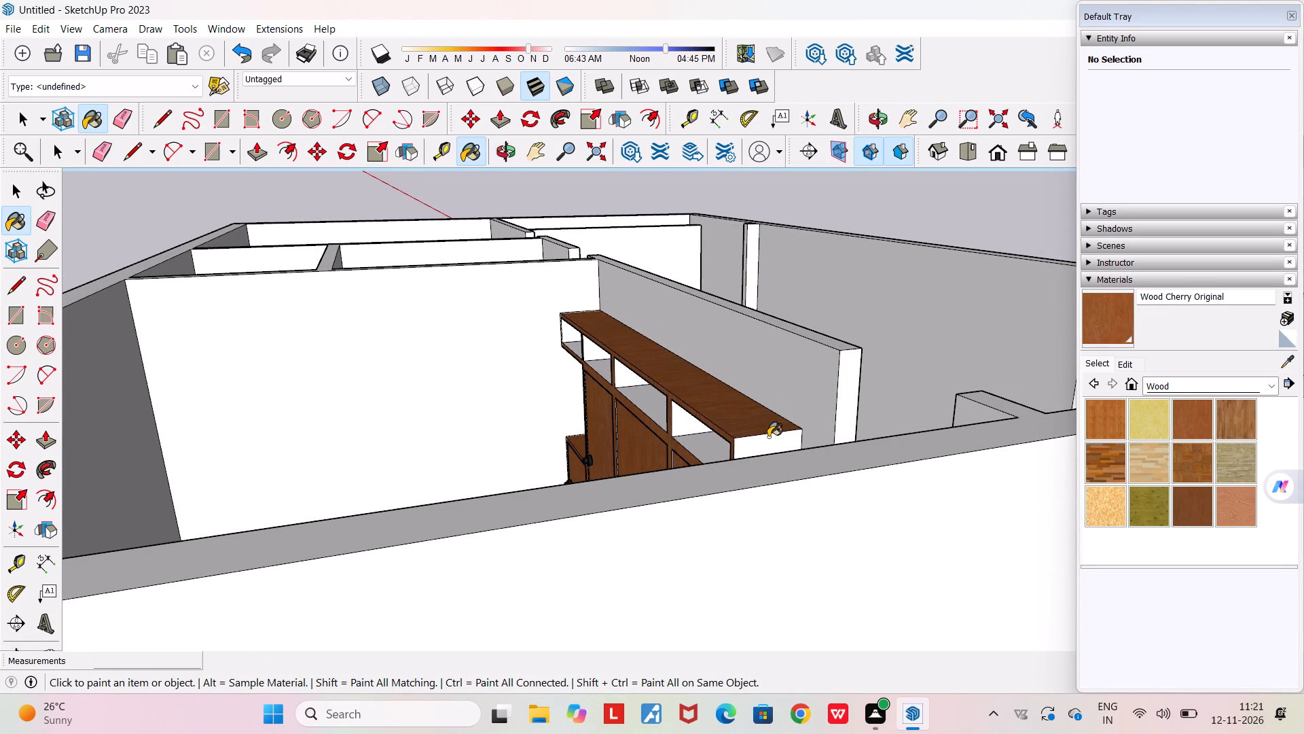
click(768, 442)
middle_drag(711, 433, 1023, 461)
Paint the thin vertical recess edges on the knob side of the three tall doors with Wood Cherry Original.
scroll(895, 541, up, 3)
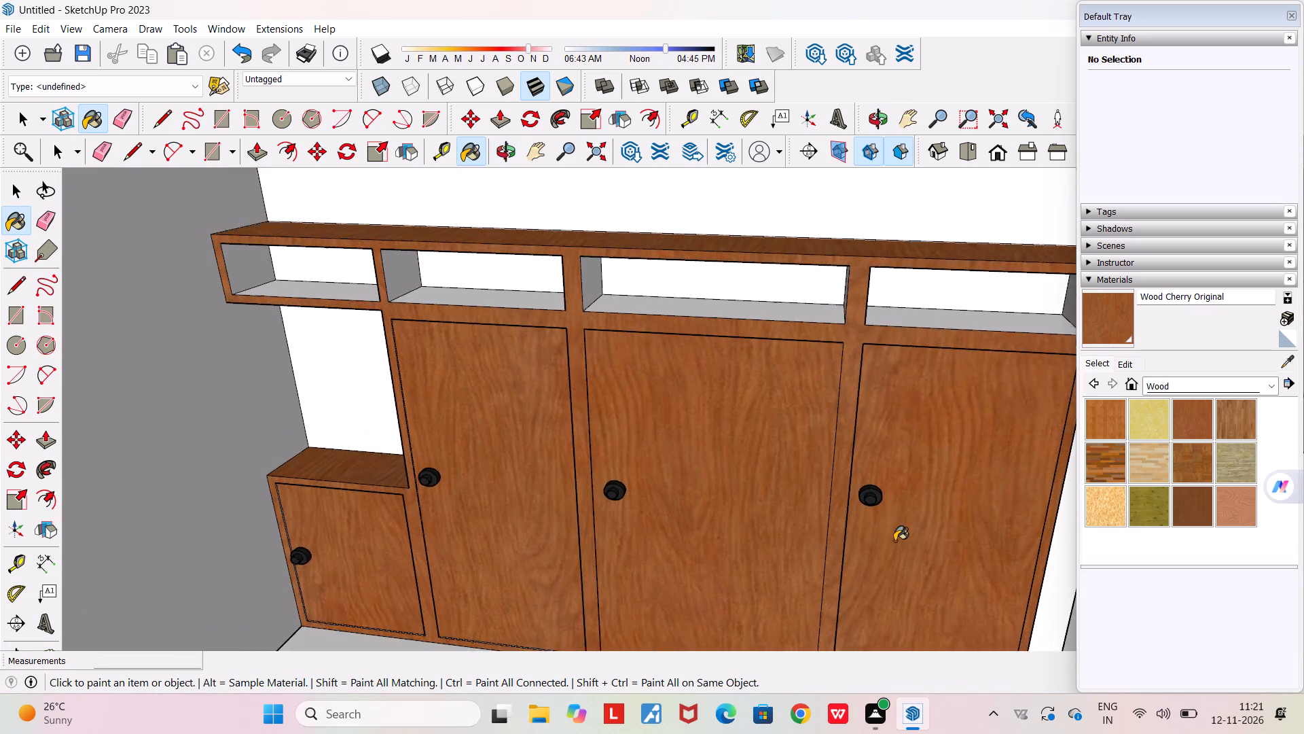
scroll(894, 541, up, 4)
middle_drag(894, 541, 674, 407)
scroll(742, 419, up, 18)
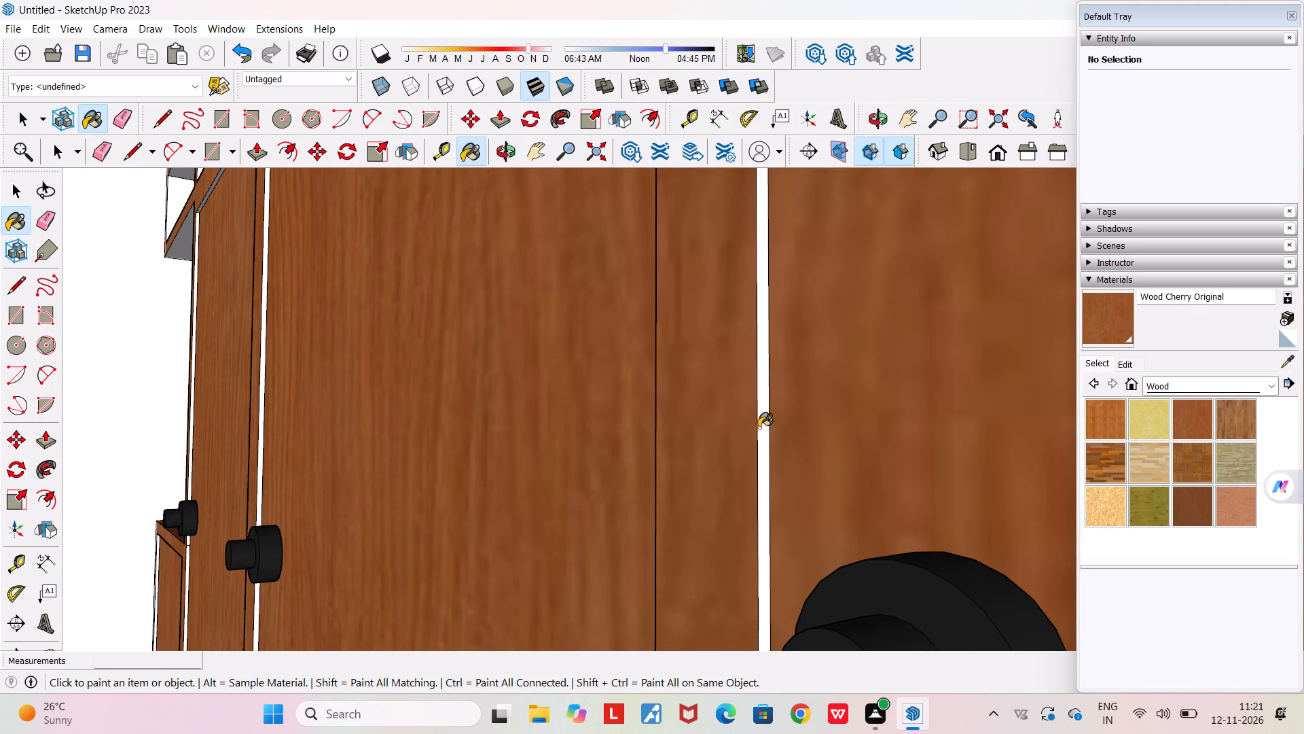
click(764, 430)
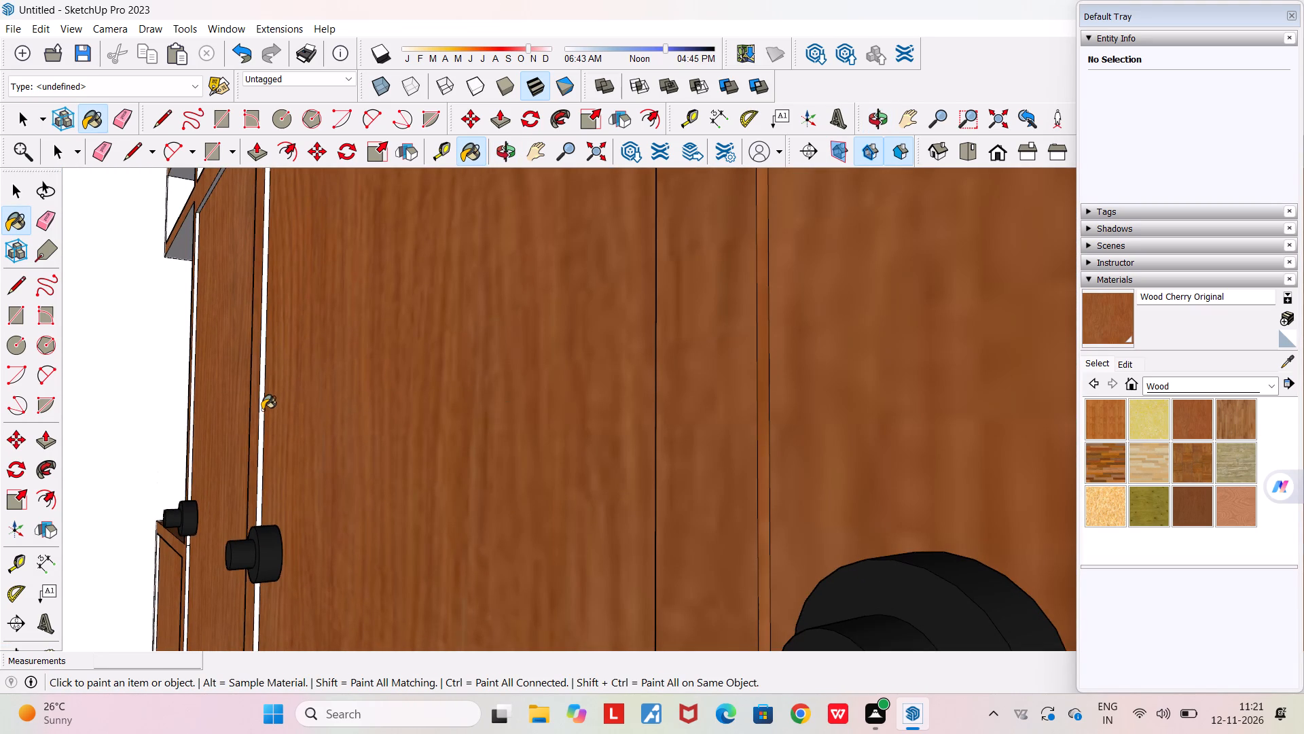
click(262, 410)
scroll(216, 383, up, 6)
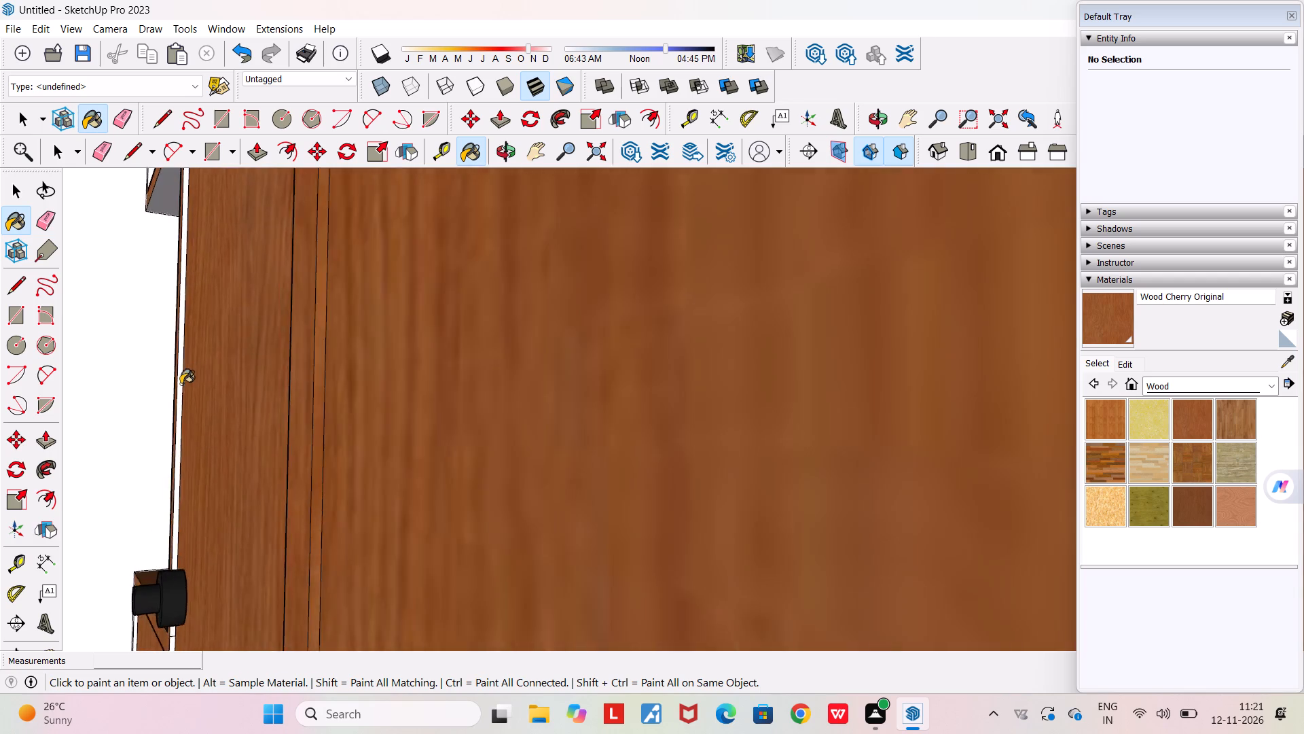
scroll(179, 385, up, 5)
click(181, 387)
Paint the thin undersides of the frame along the tops of the three tall door recesses with Wood Cherry Original.
scroll(190, 413, down, 15)
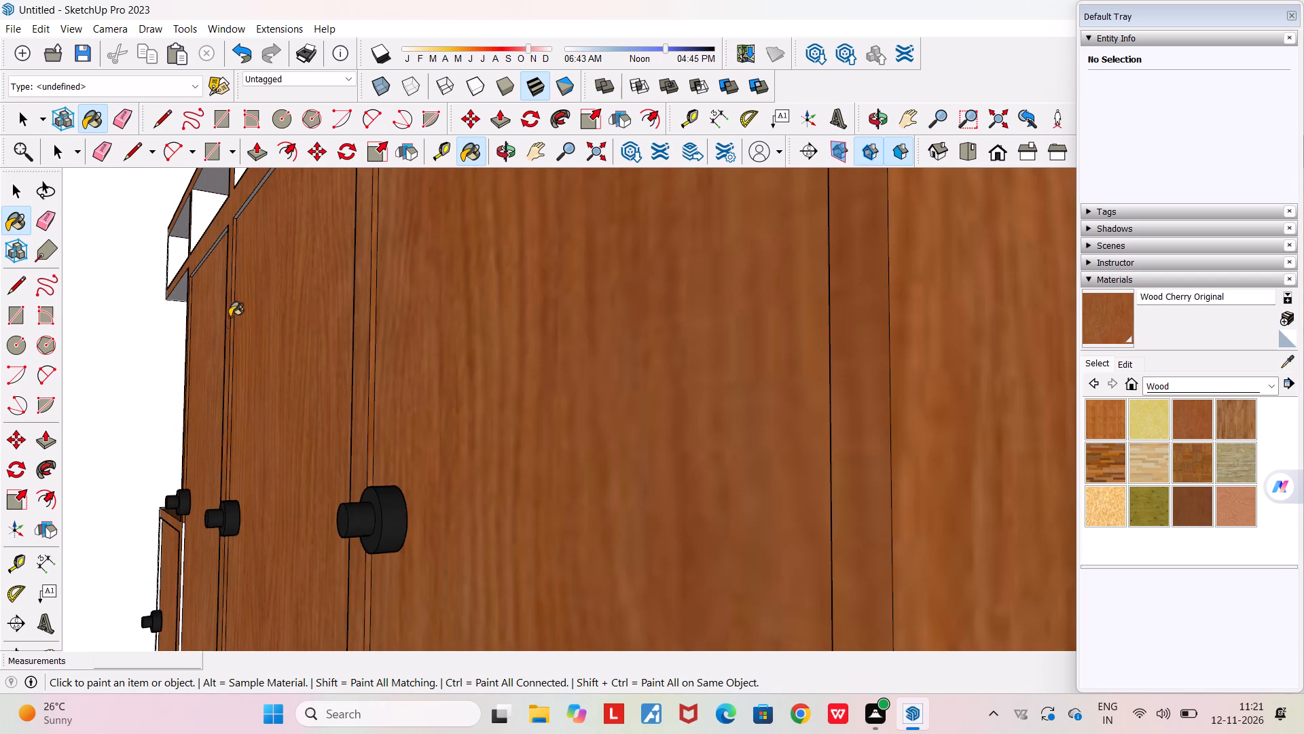
scroll(202, 256, up, 20)
click(208, 260)
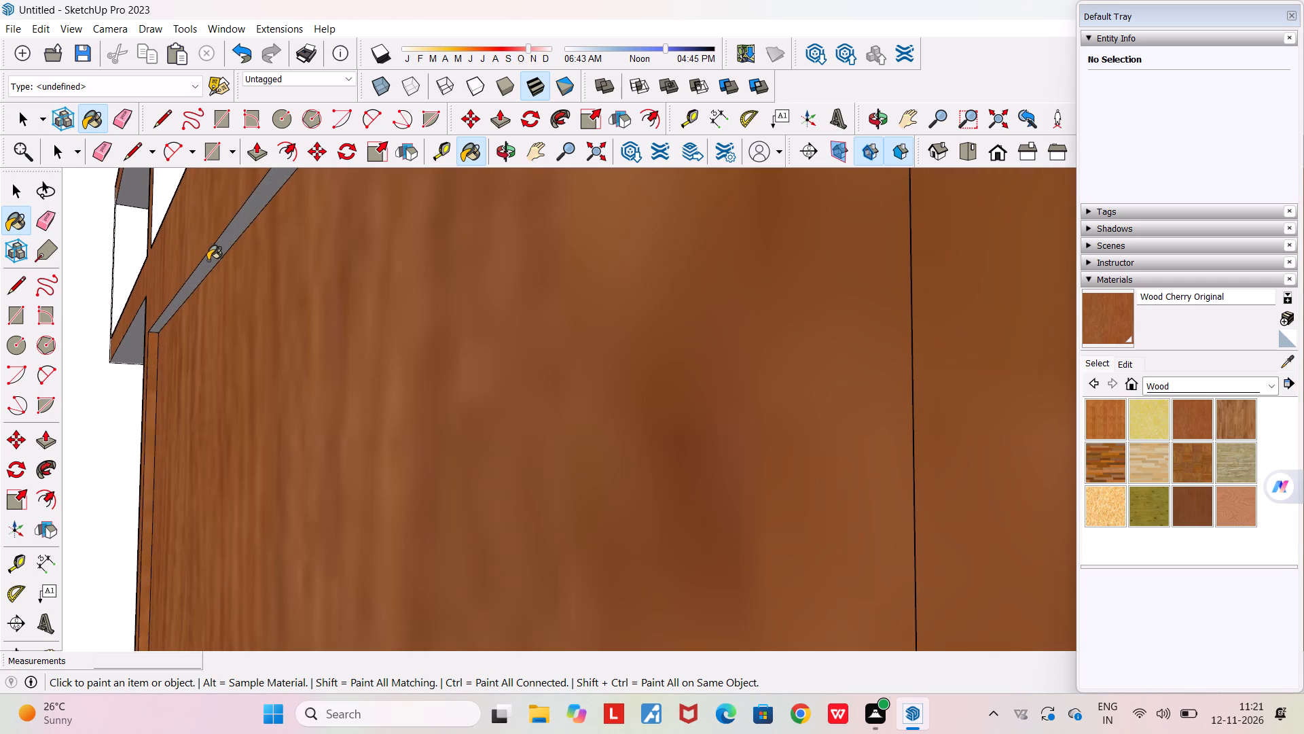
scroll(215, 274, down, 20)
scroll(215, 274, down, 5)
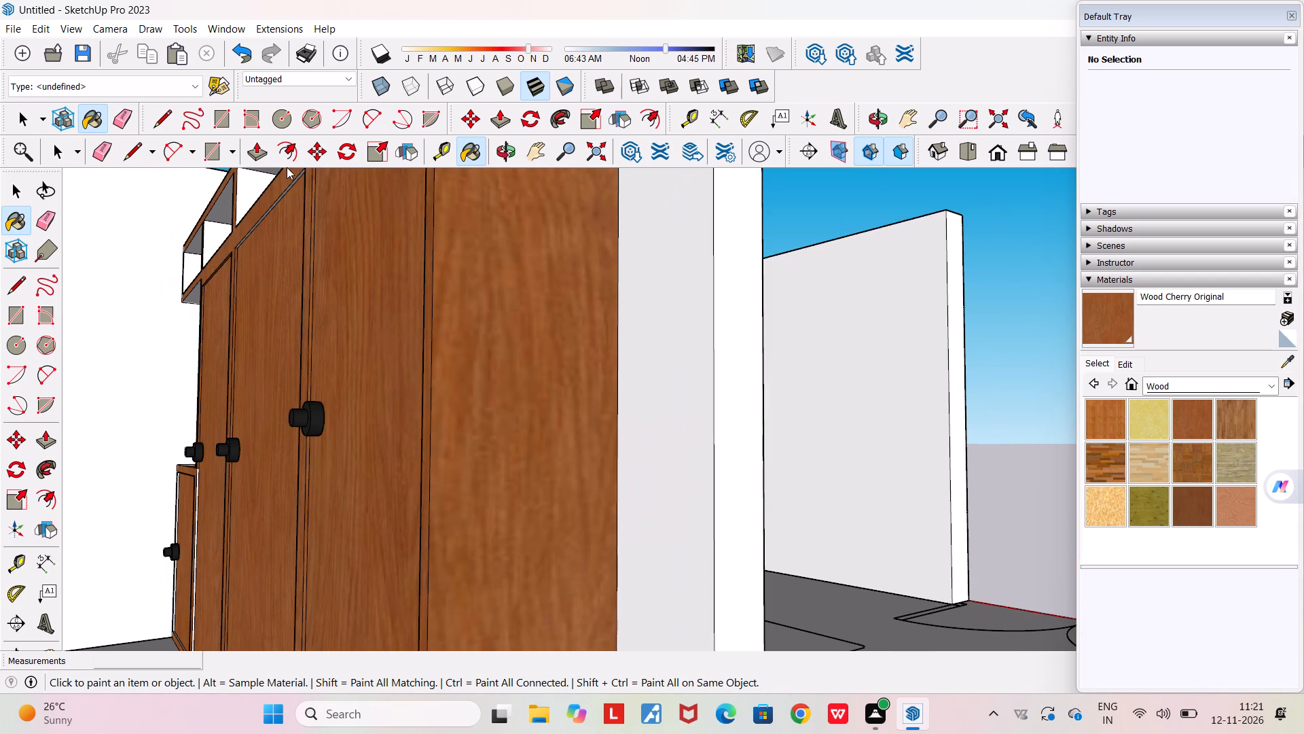
scroll(287, 167, up, 13)
scroll(270, 195, up, 19)
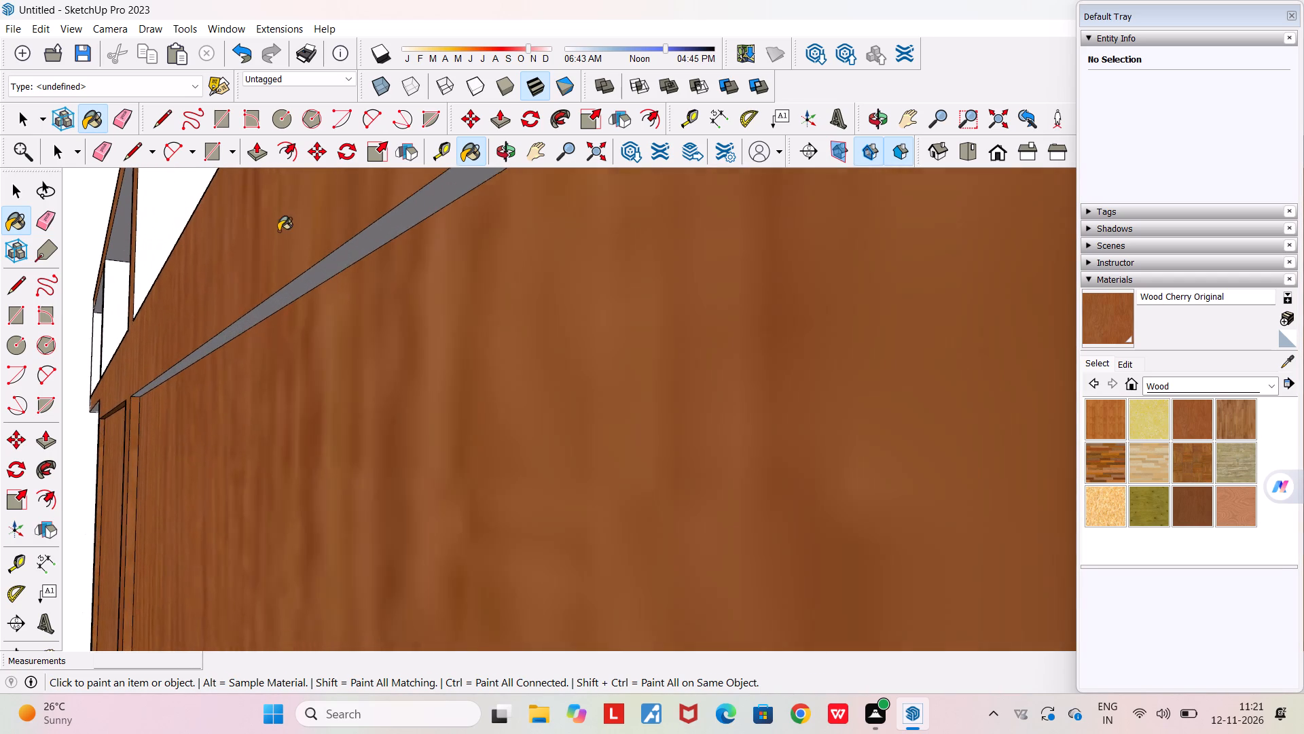
click(325, 275)
scroll(320, 275, down, 20)
scroll(320, 275, down, 5)
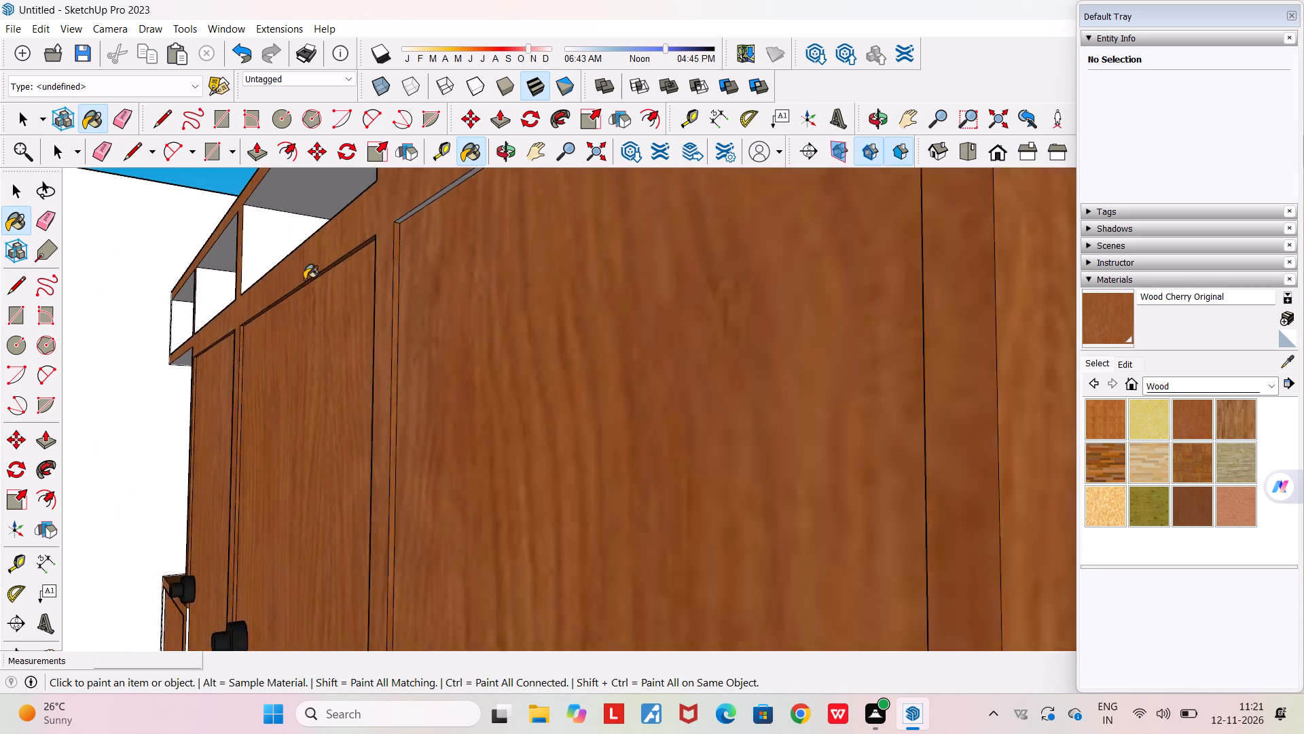
scroll(304, 279, down, 2)
scroll(469, 183, up, 6)
scroll(386, 215, up, 13)
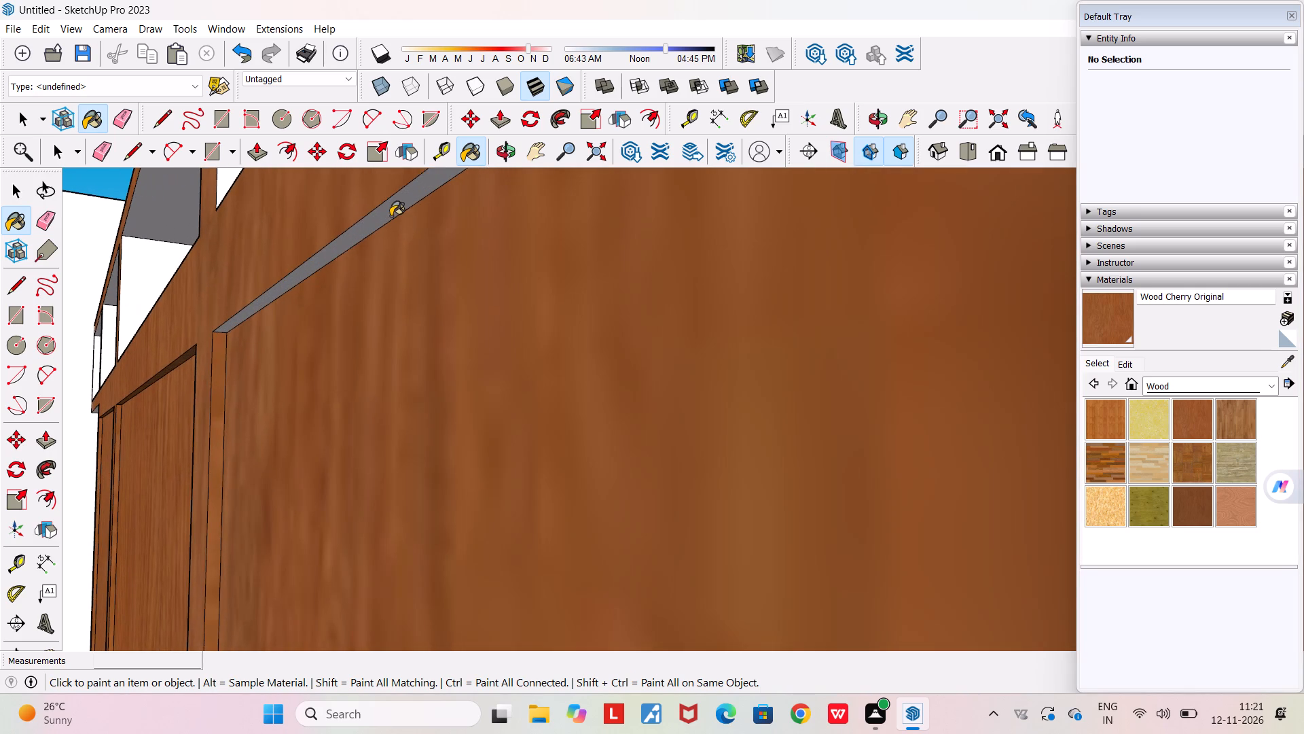
click(389, 215)
scroll(391, 226, down, 20)
scroll(391, 226, down, 3)
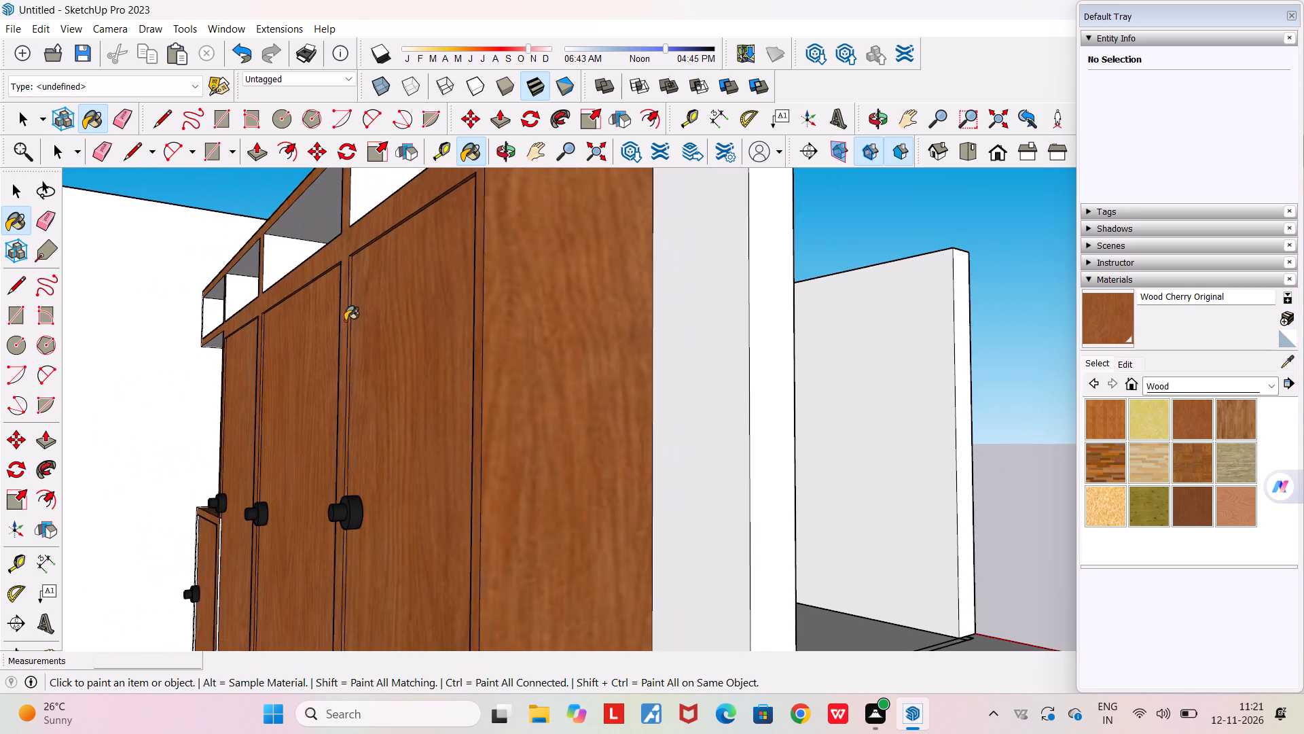
Paint the thin vertical recess edges opposite the knobs of the three tall doors with Wood Cherry Original.
middle_drag(344, 321, 663, 379)
scroll(663, 379, down, 11)
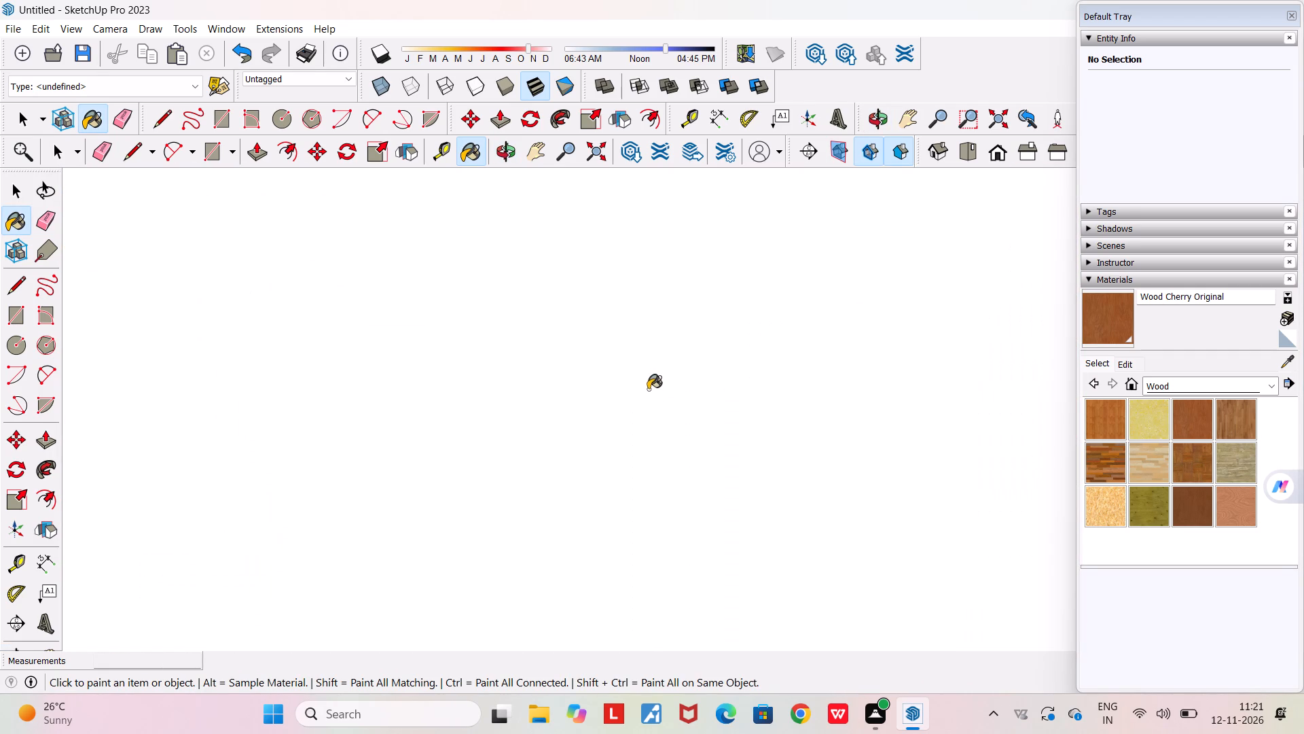
click(998, 117)
middle_drag(664, 346, 596, 478)
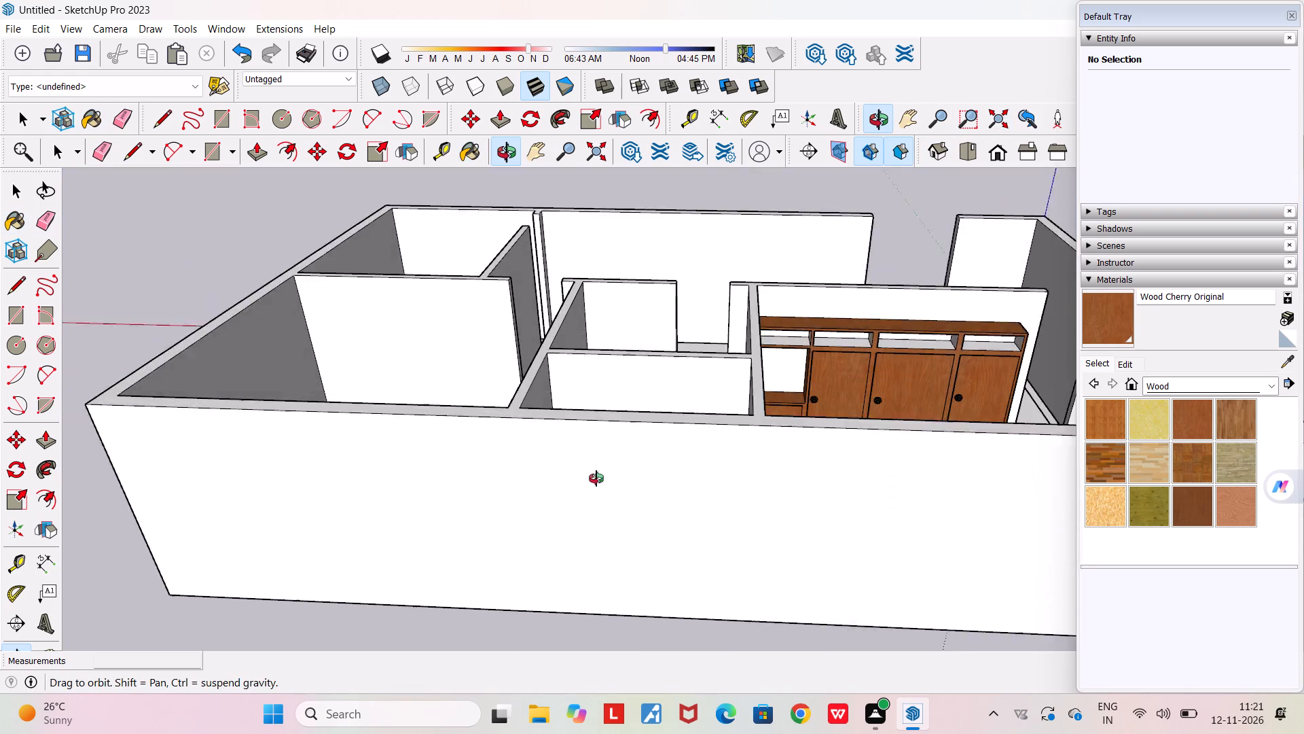
middle_drag(596, 478, 590, 500)
middle_drag(937, 391, 1250, 419)
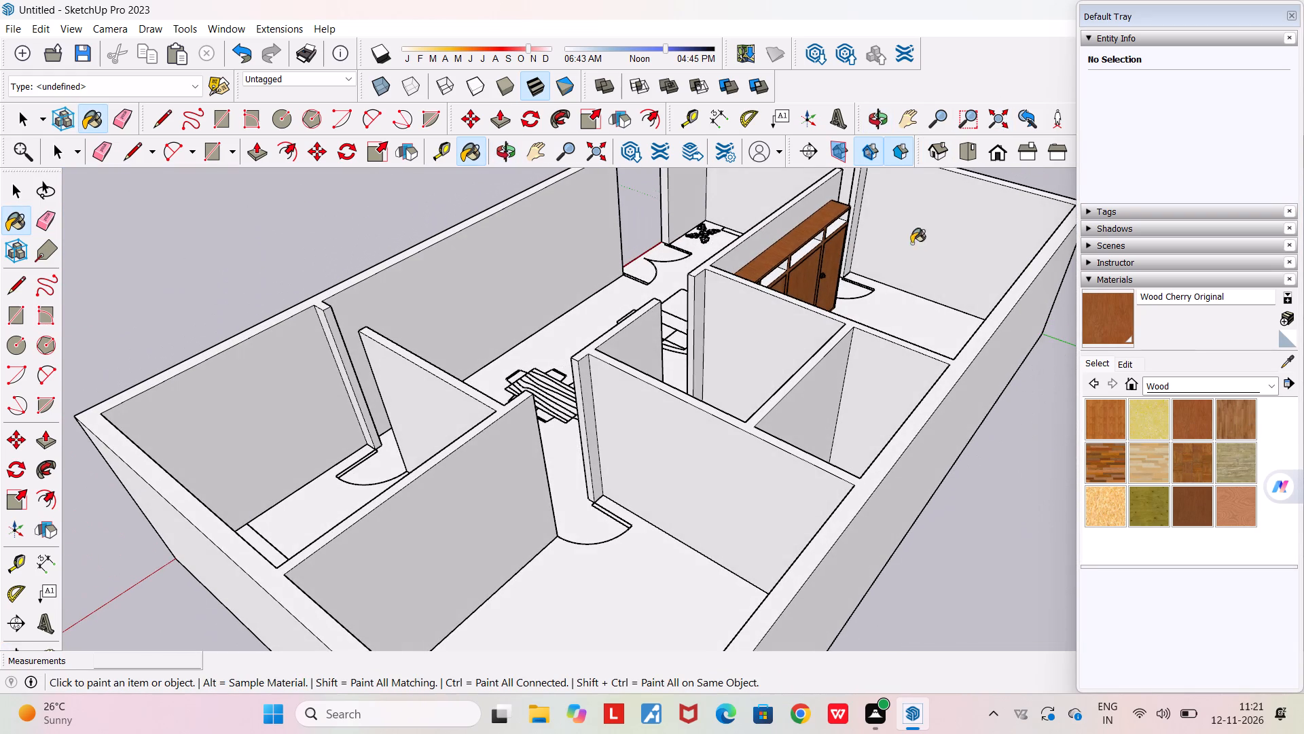
scroll(845, 256, up, 19)
scroll(830, 260, up, 7)
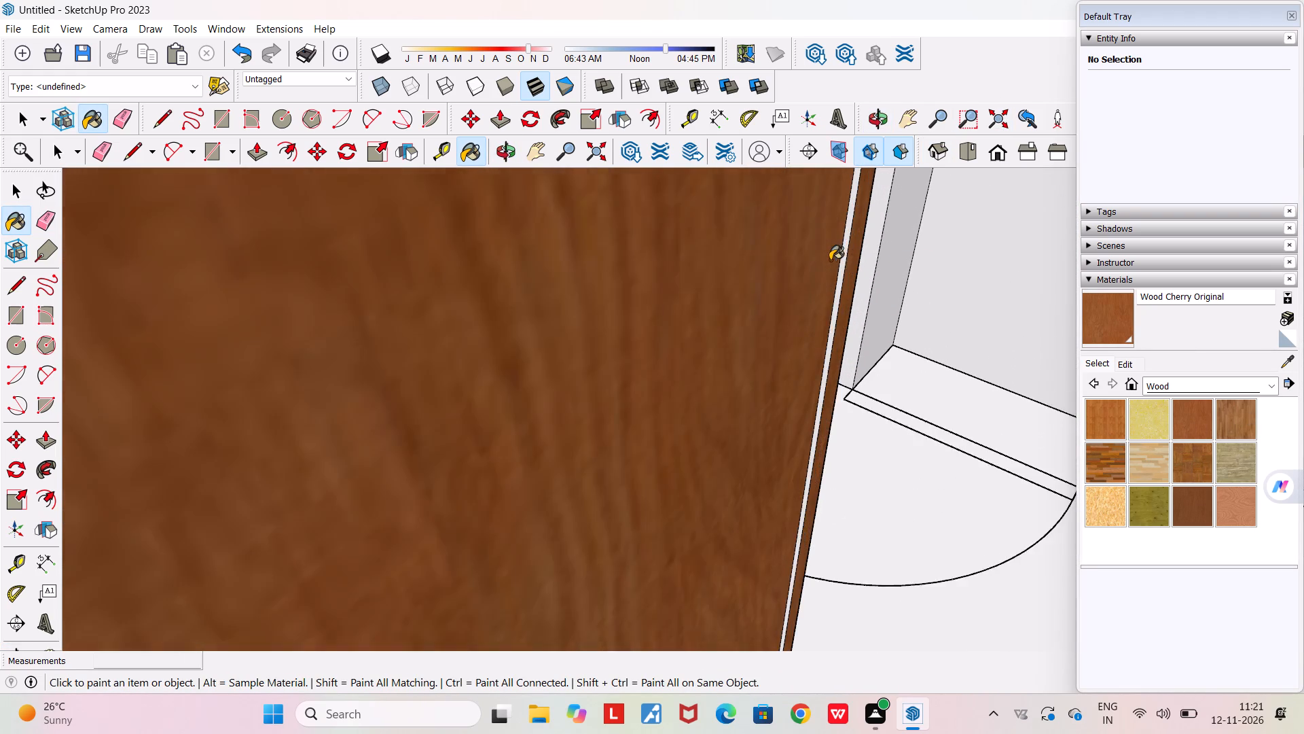
scroll(839, 263, up, 8)
click(848, 262)
scroll(848, 266, down, 15)
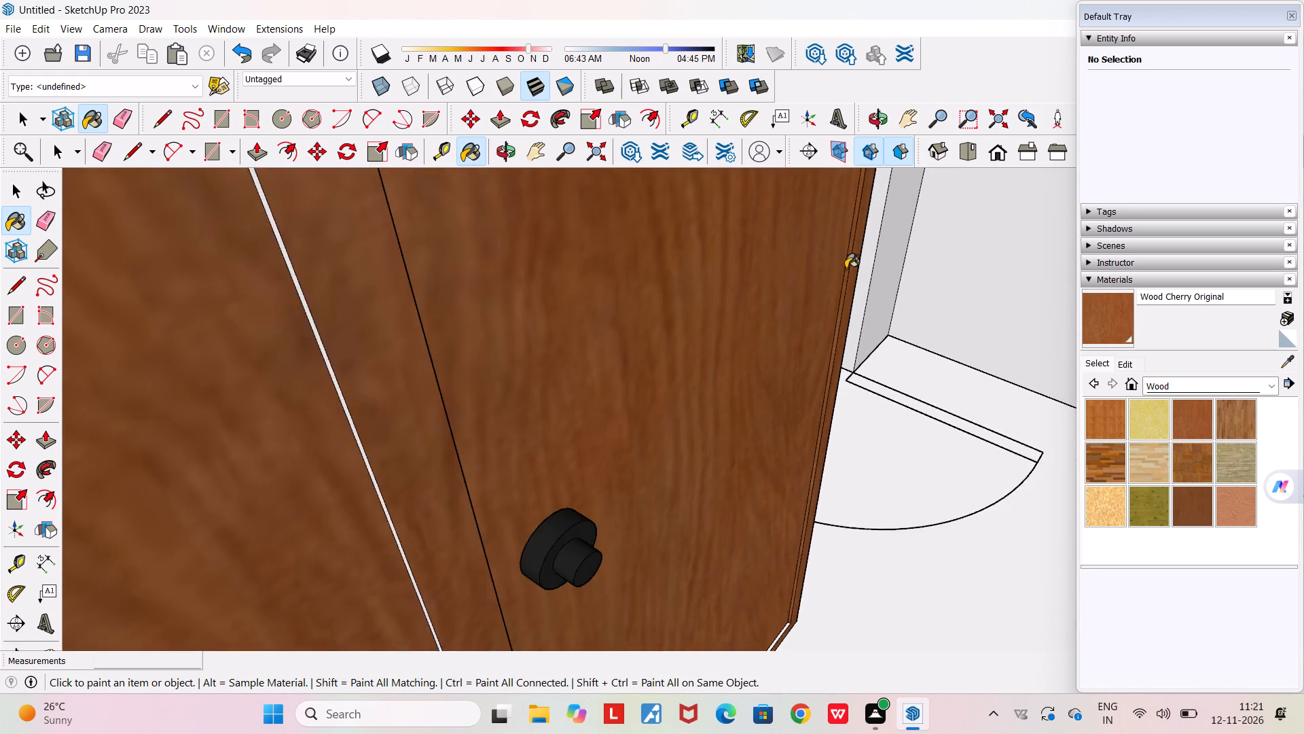
scroll(846, 268, down, 3)
scroll(617, 368, up, 19)
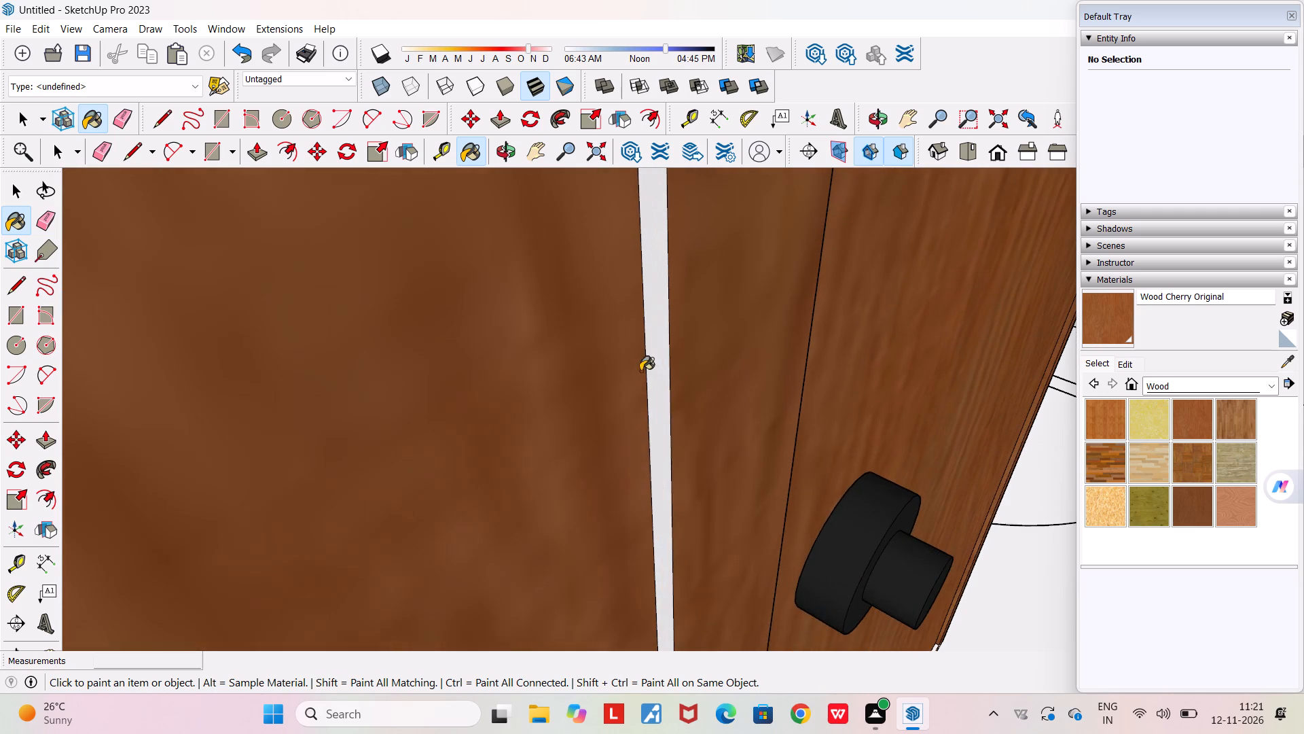
click(655, 372)
scroll(656, 372, down, 20)
scroll(656, 372, down, 10)
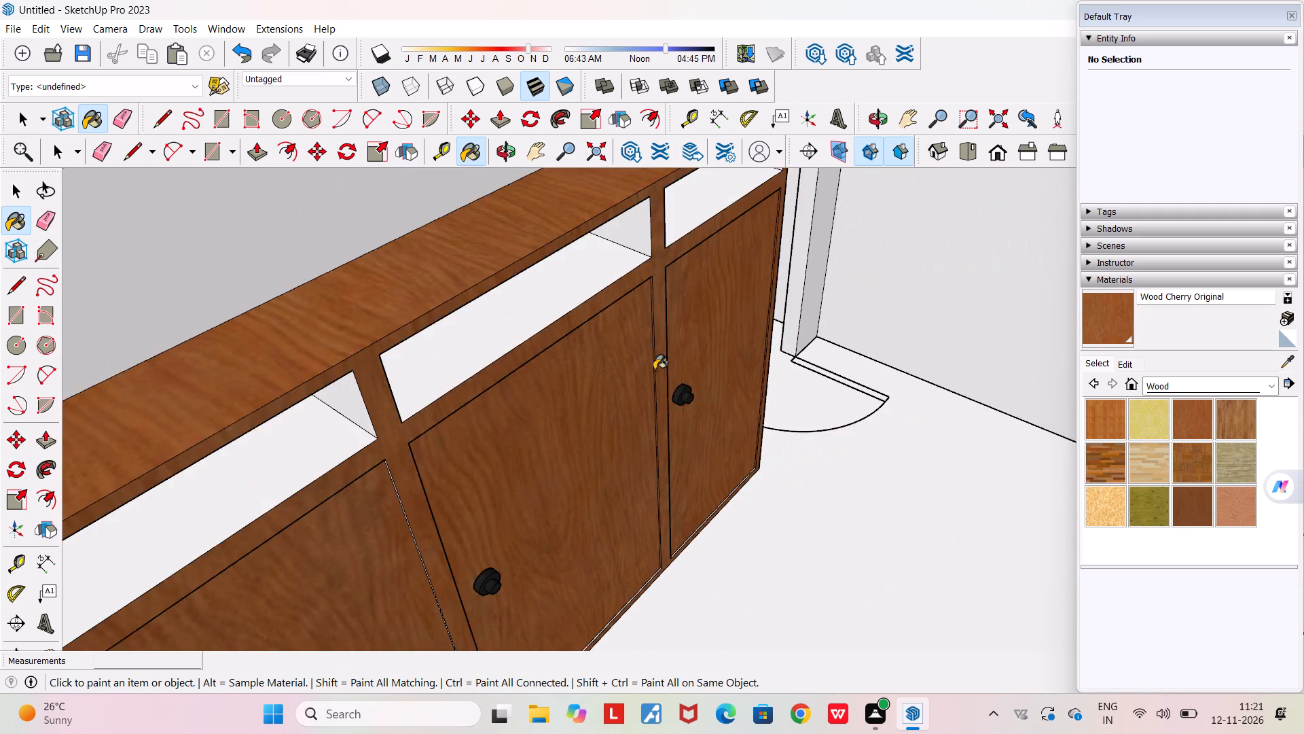
scroll(654, 370, down, 6)
scroll(530, 508, up, 15)
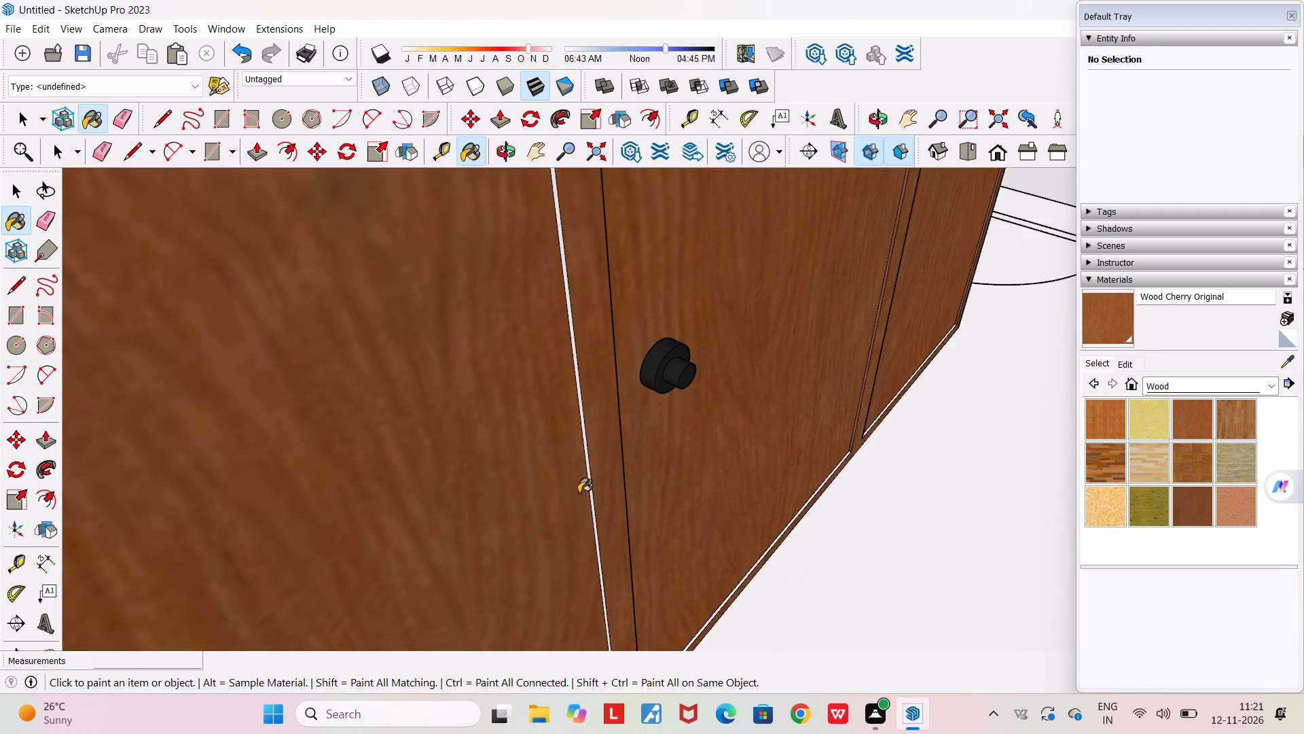
scroll(579, 491, up, 19)
click(598, 468)
scroll(598, 468, down, 20)
scroll(598, 468, down, 14)
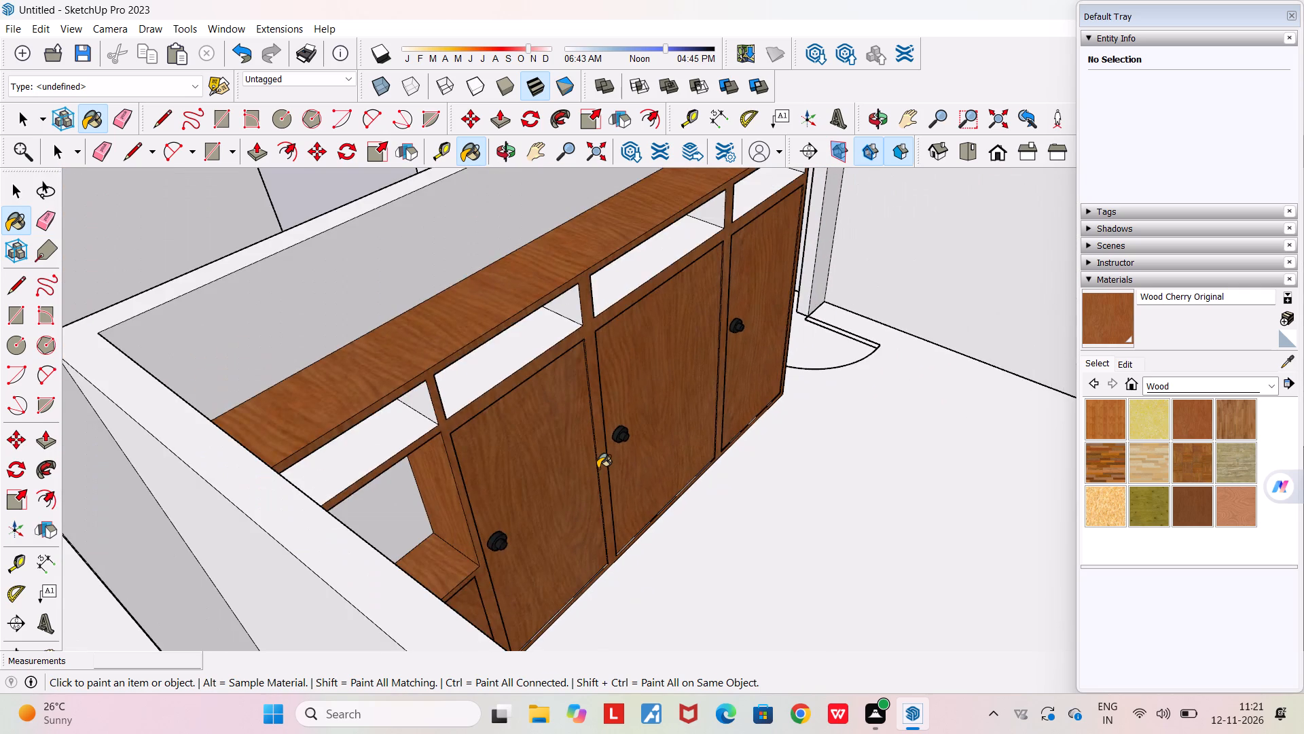
scroll(598, 468, down, 3)
middle_drag(592, 518, 570, 621)
scroll(515, 586, up, 2)
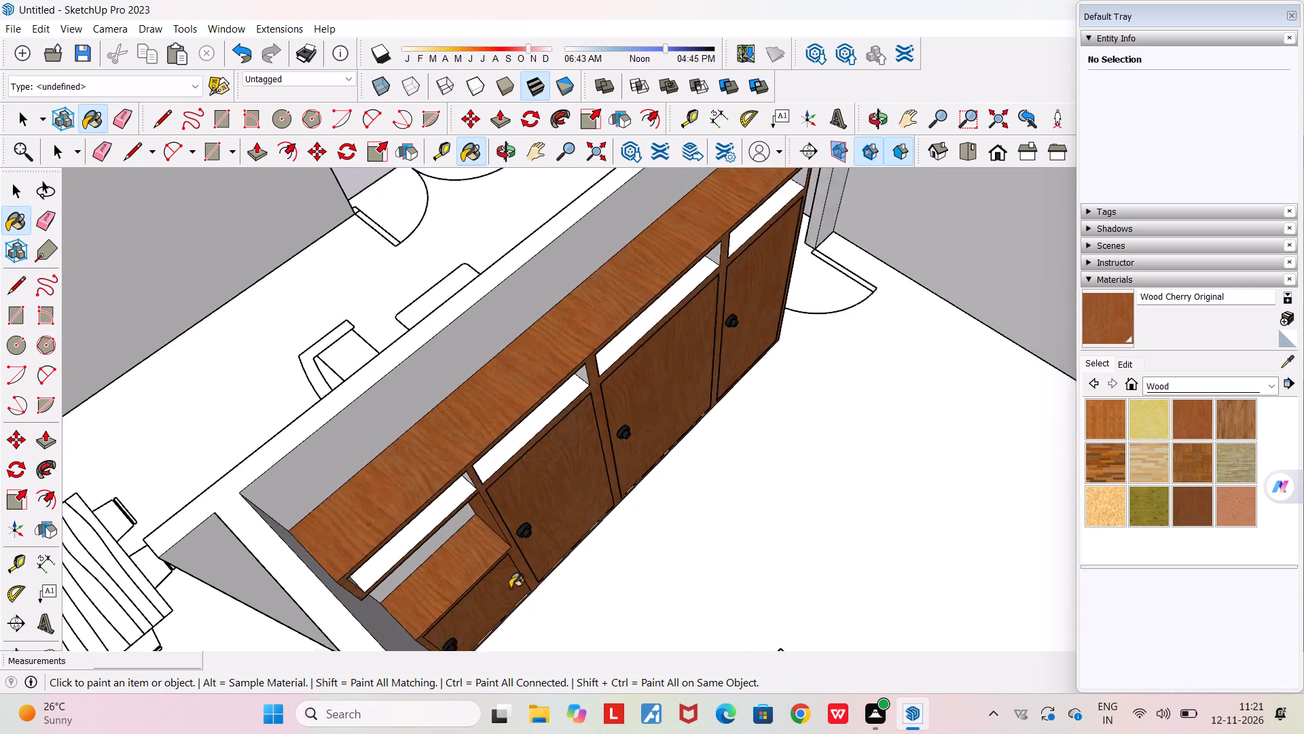
Paint the small door recess's bottom ledge and far vertical edge, plus the adjacent tall door's bottom ledge, with Wood Cherry Original.
scroll(510, 588, up, 3)
scroll(494, 654, up, 8)
scroll(503, 627, up, 19)
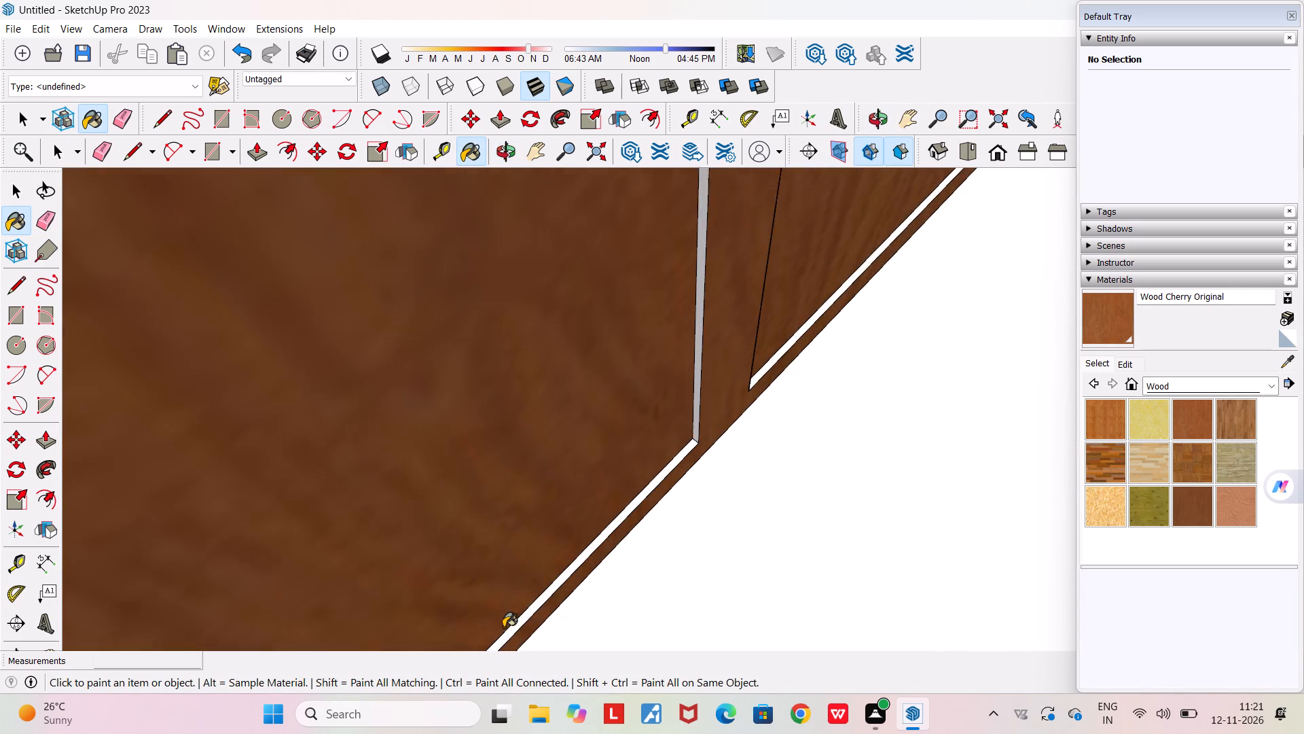
click(526, 618)
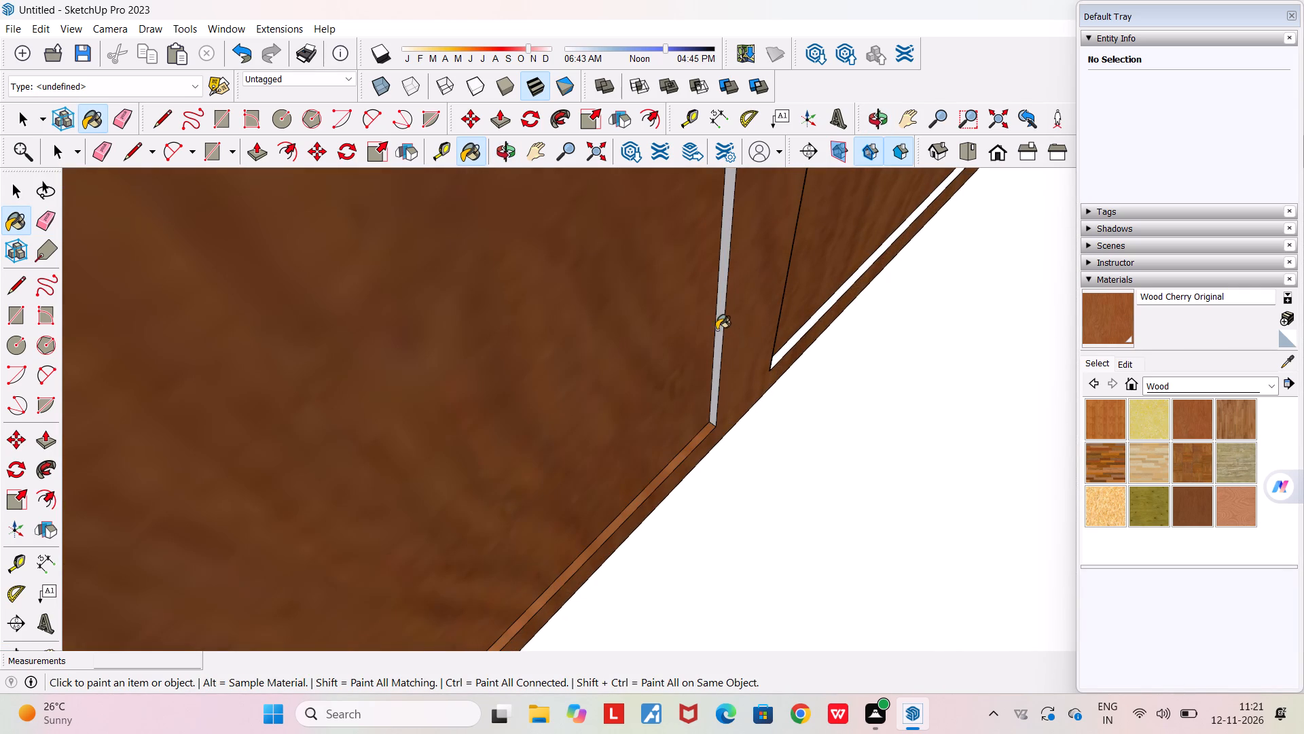
click(715, 328)
click(718, 320)
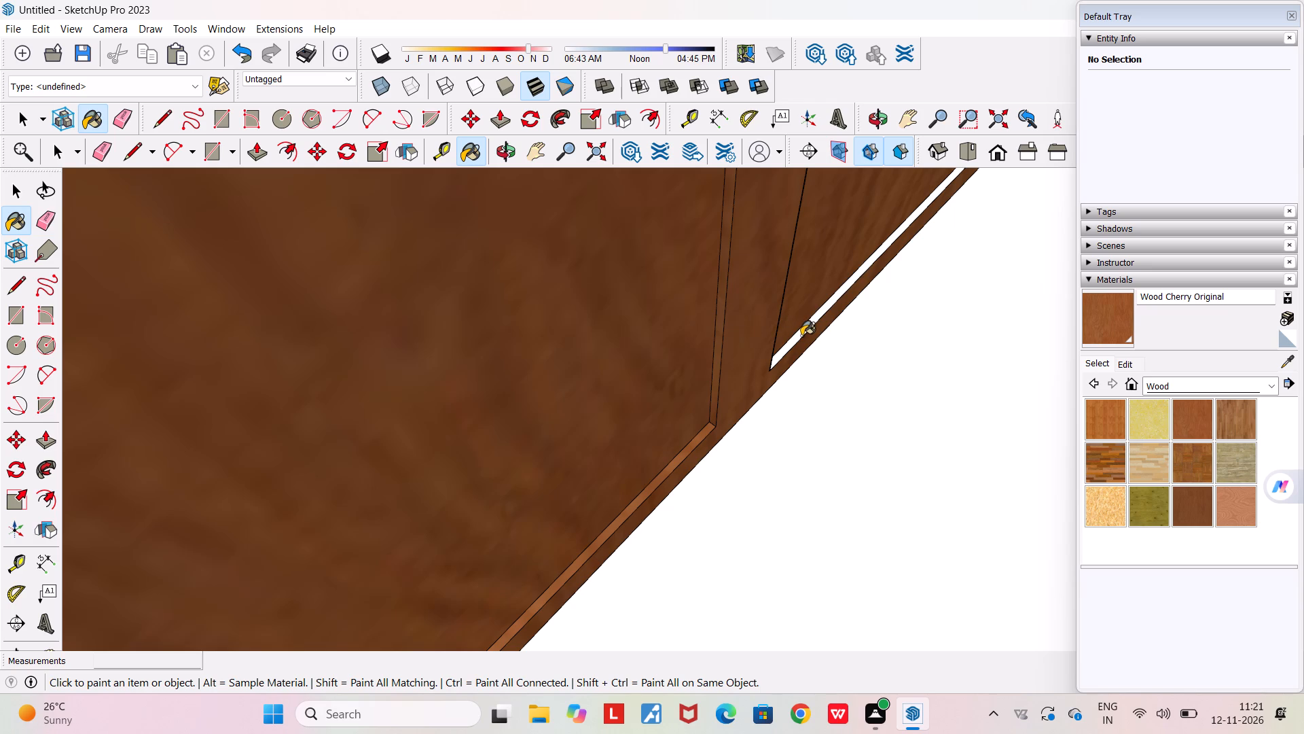
click(801, 334)
Paint the thin bottom ledges of the other two tall door recesses with Wood Cherry Original.
scroll(801, 334, down, 19)
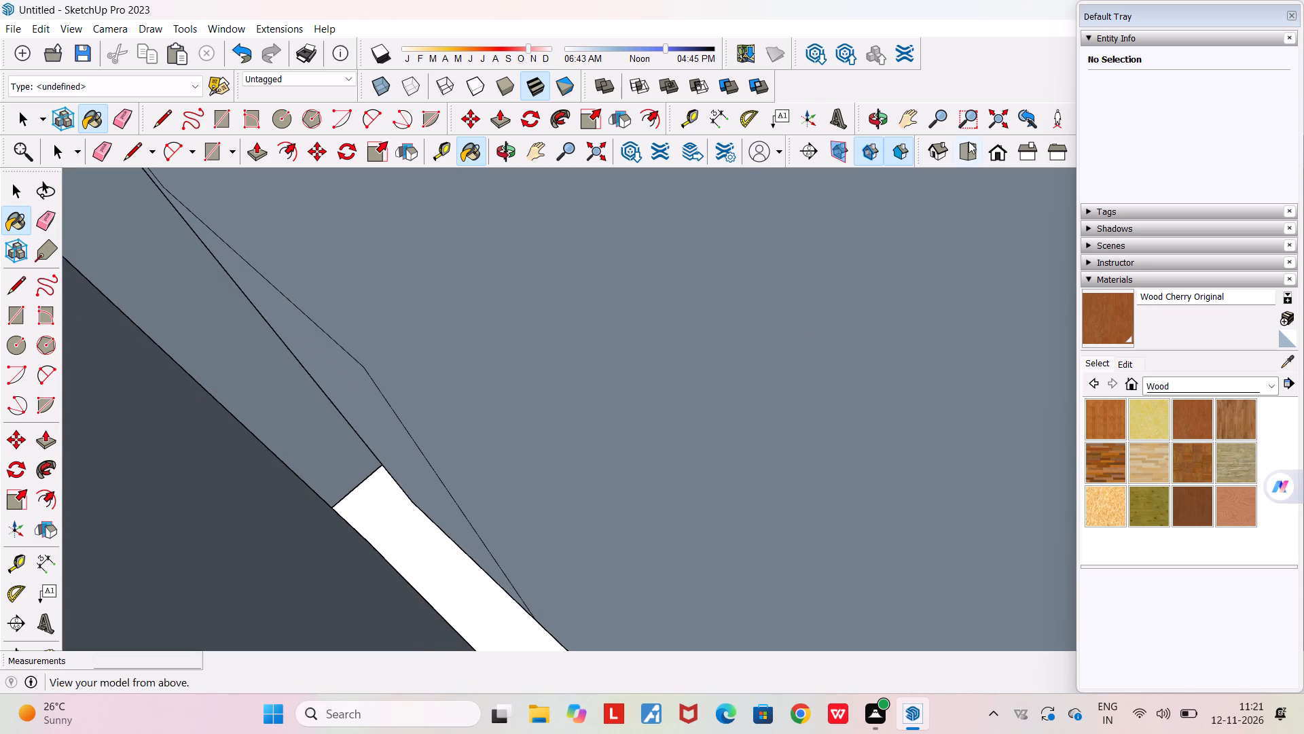
click(990, 122)
scroll(822, 332, up, 13)
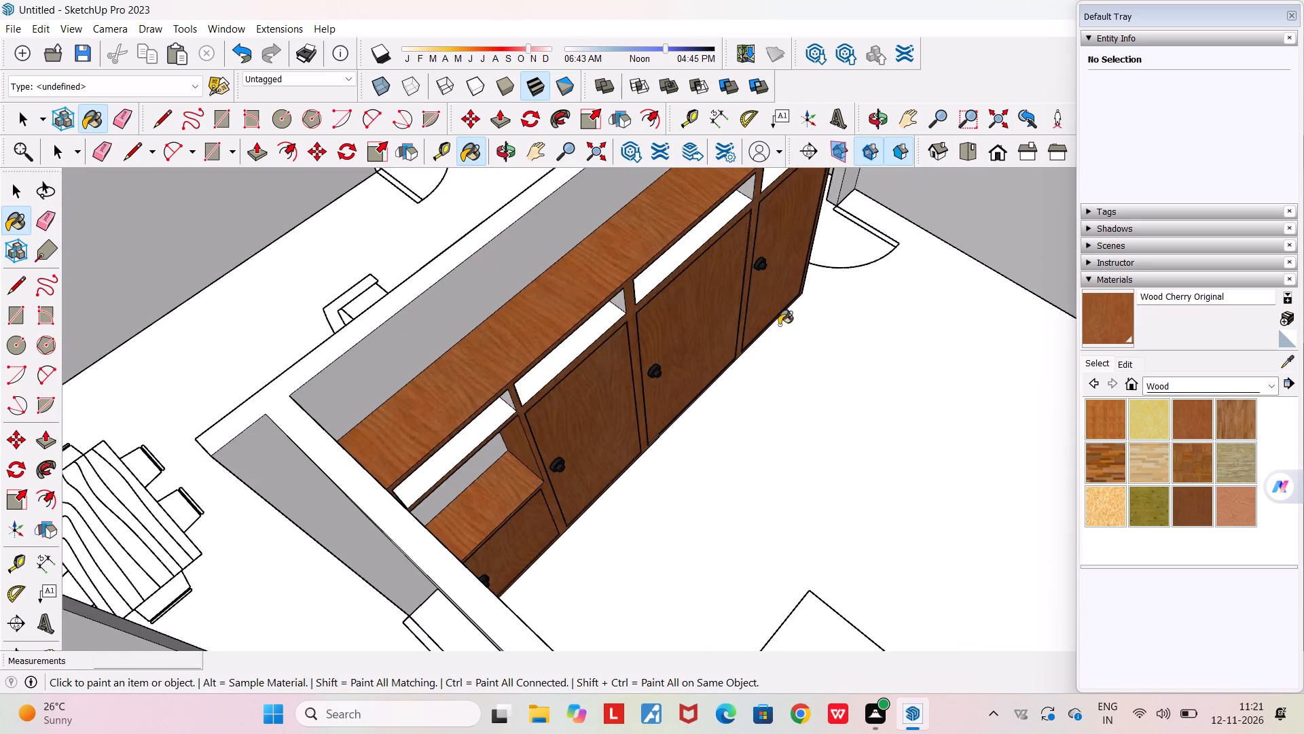
scroll(776, 324, up, 6)
scroll(671, 421, up, 9)
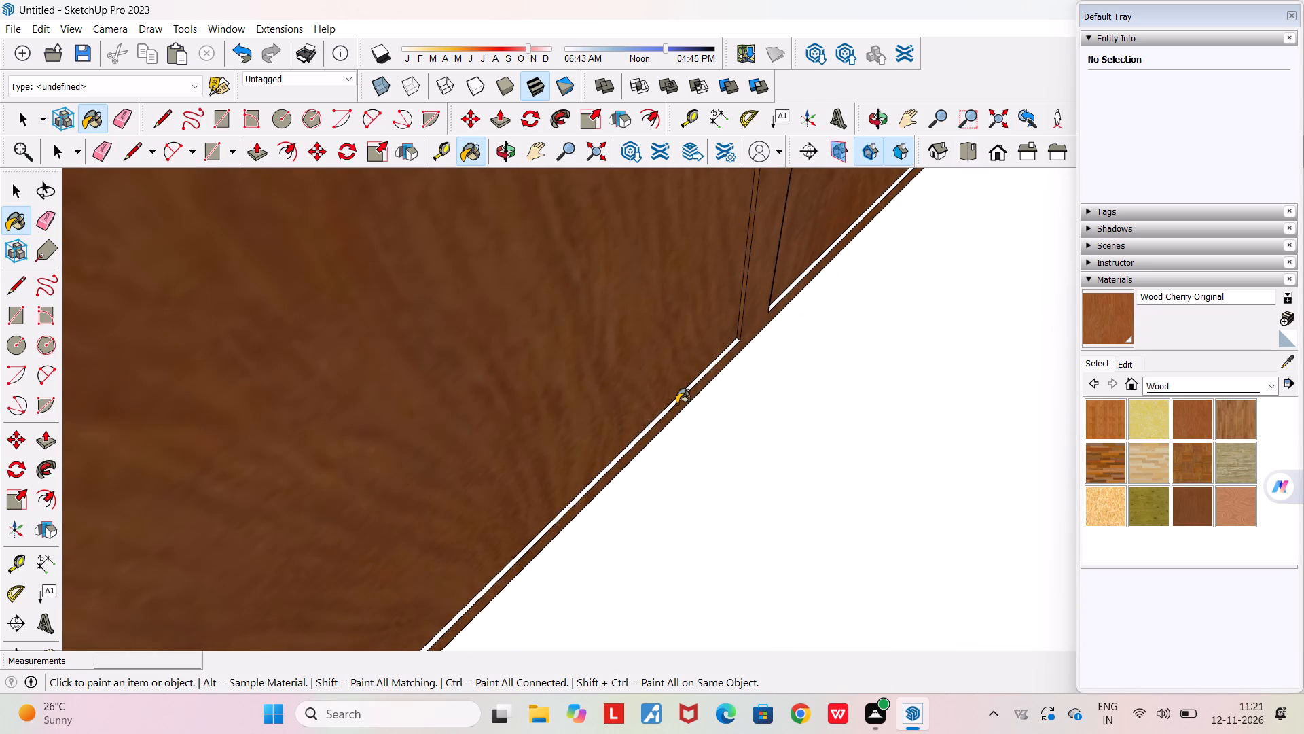
click(675, 400)
click(676, 400)
click(681, 396)
click(791, 287)
Examine the painted wardrobe from several angles, checking its doors, frame and upper open compartments.
scroll(792, 290, down, 12)
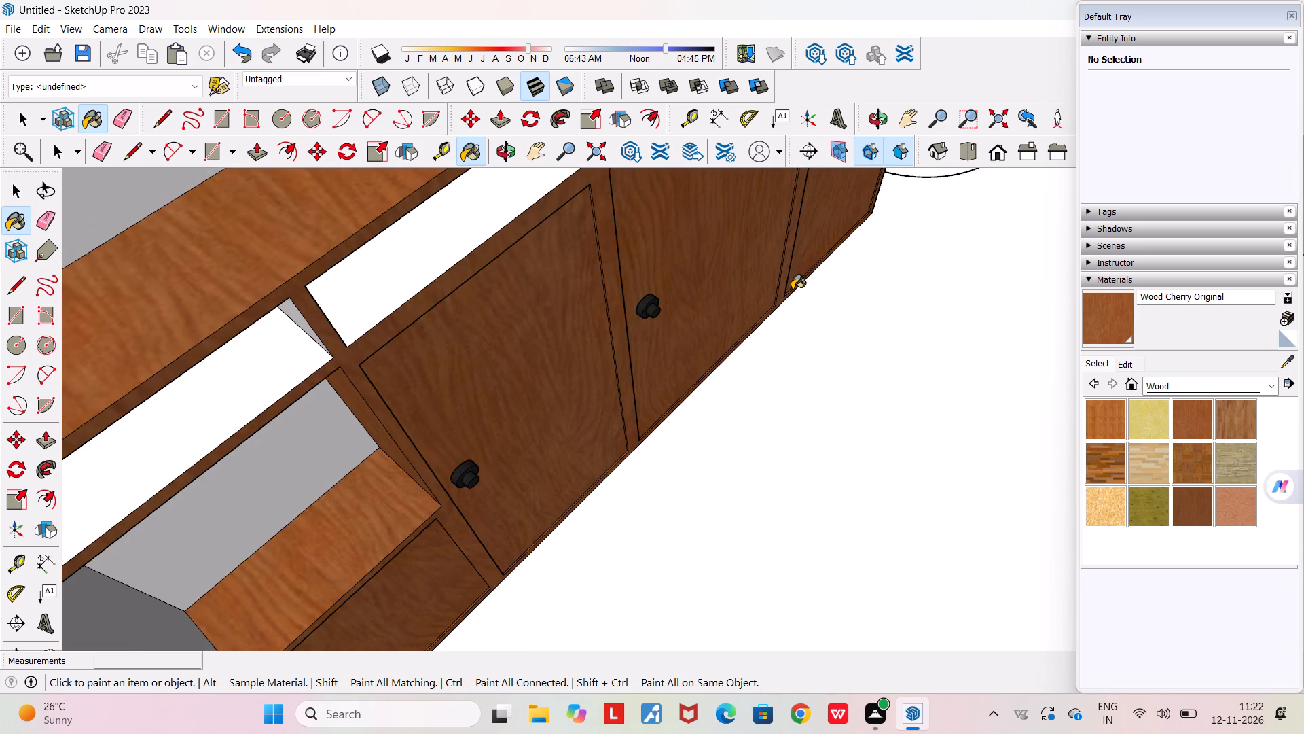
scroll(792, 290, down, 6)
middle_drag(791, 290, 439, 270)
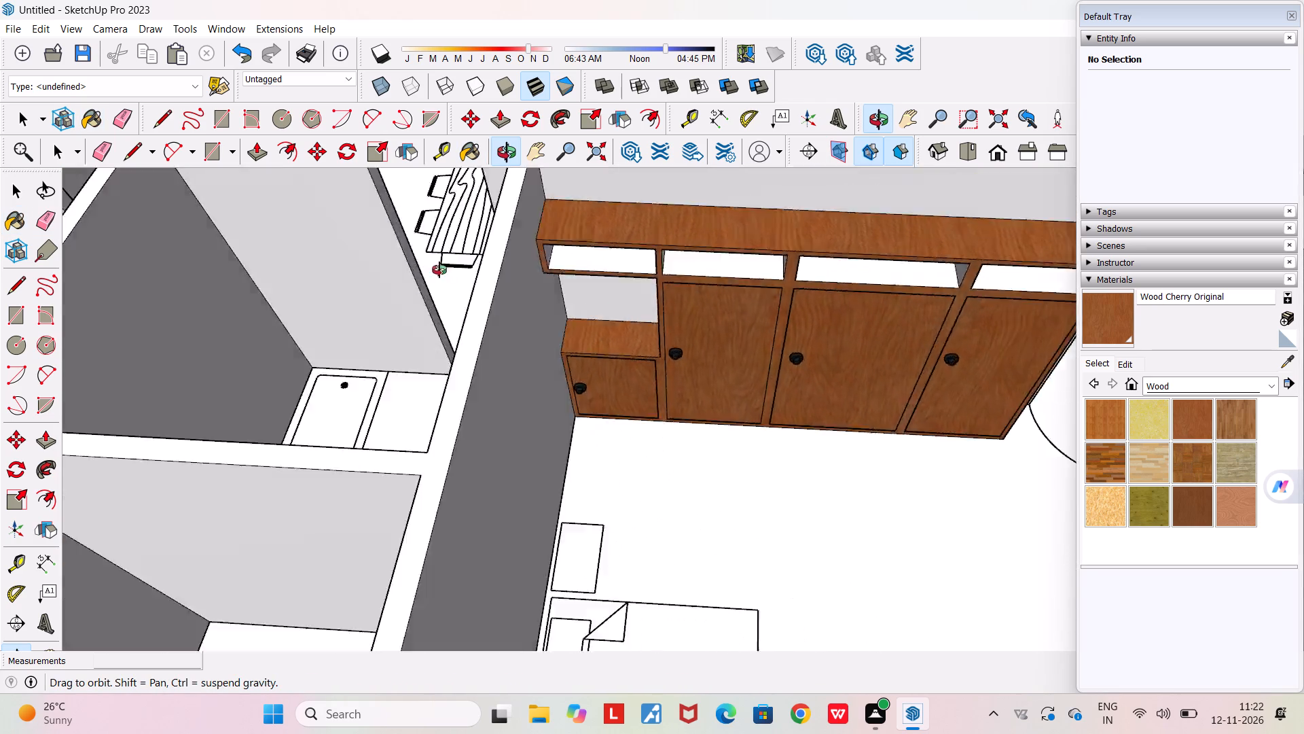
middle_drag(439, 270, 346, 255)
scroll(346, 255, down, 5)
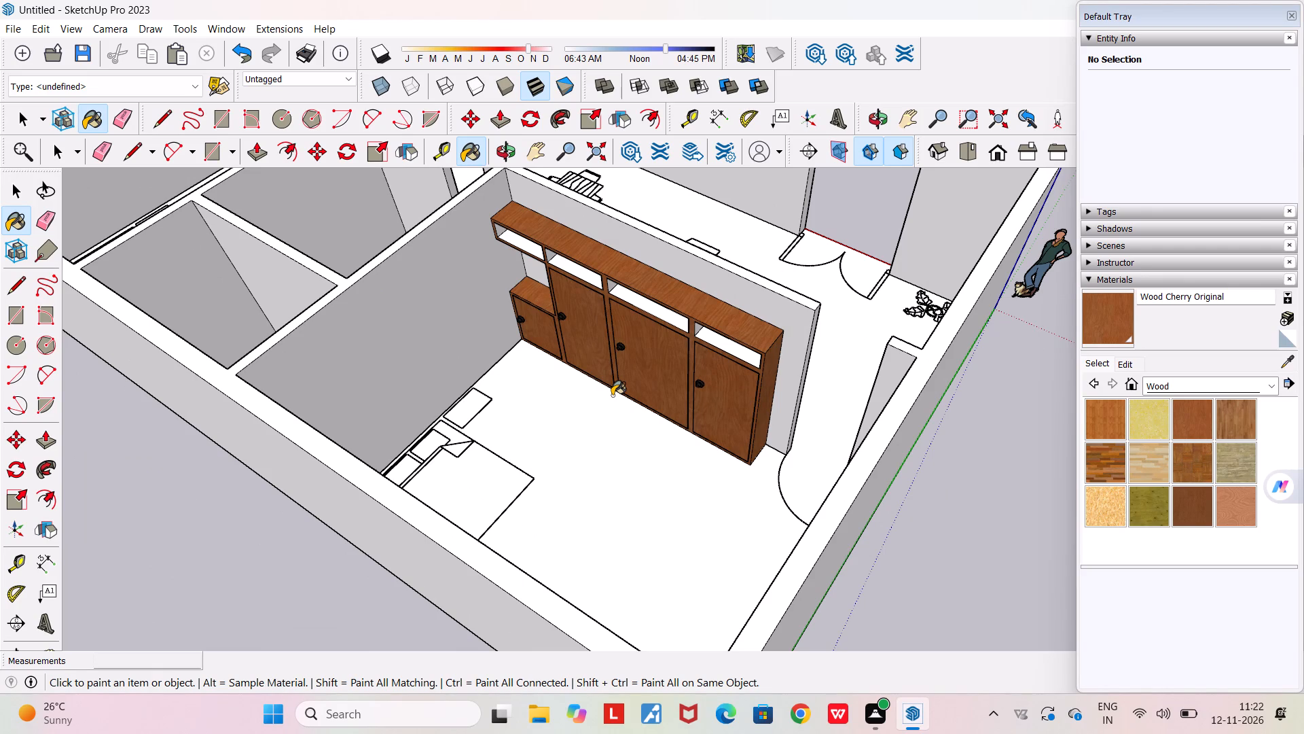
scroll(612, 396, up, 4)
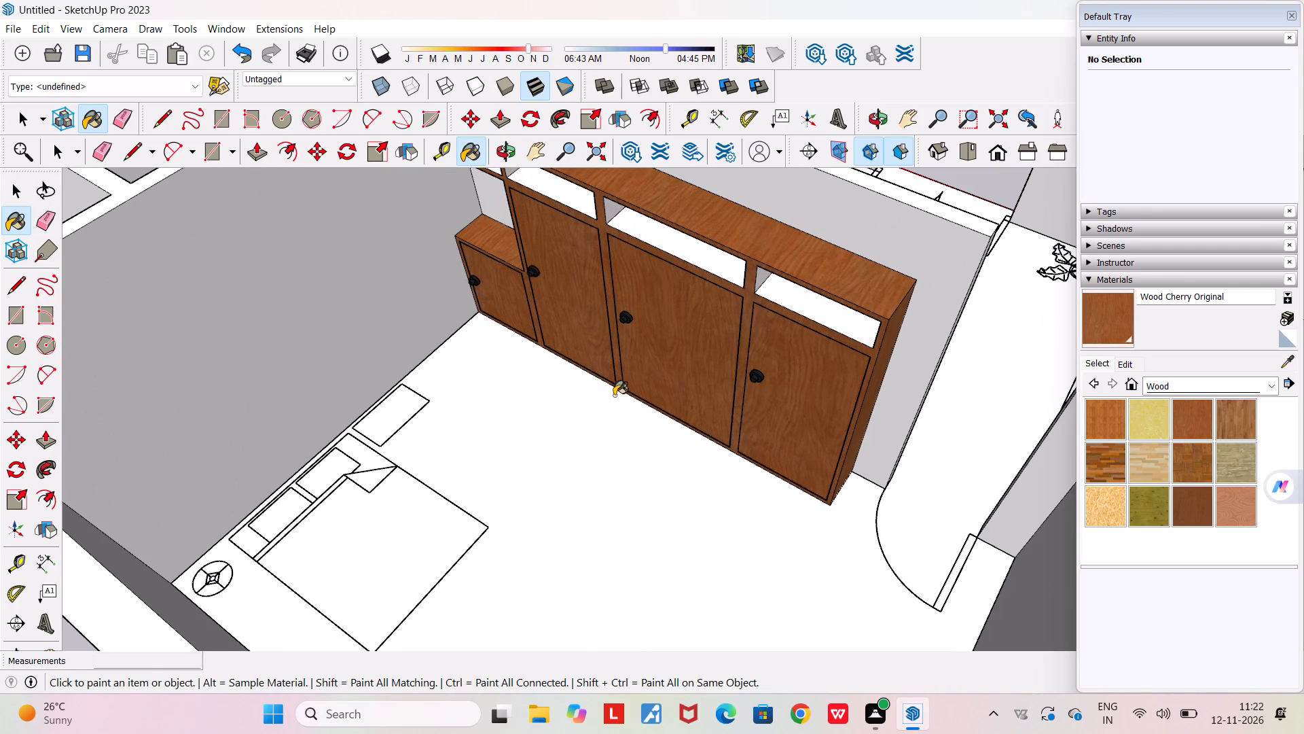
middle_drag(614, 396, 732, 400)
scroll(732, 400, down, 2)
middle_drag(756, 381, 906, 313)
scroll(388, 480, up, 12)
middle_drag(477, 488, 617, 504)
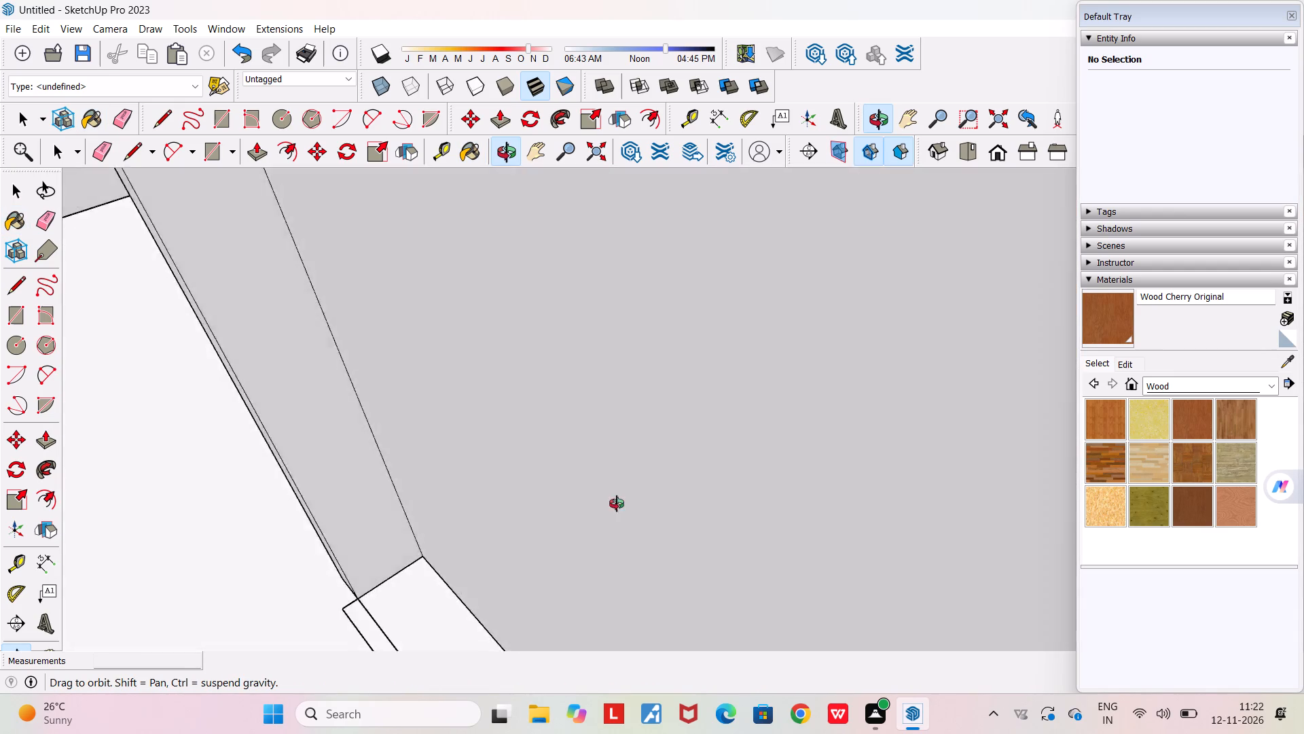
middle_drag(617, 504, 410, 321)
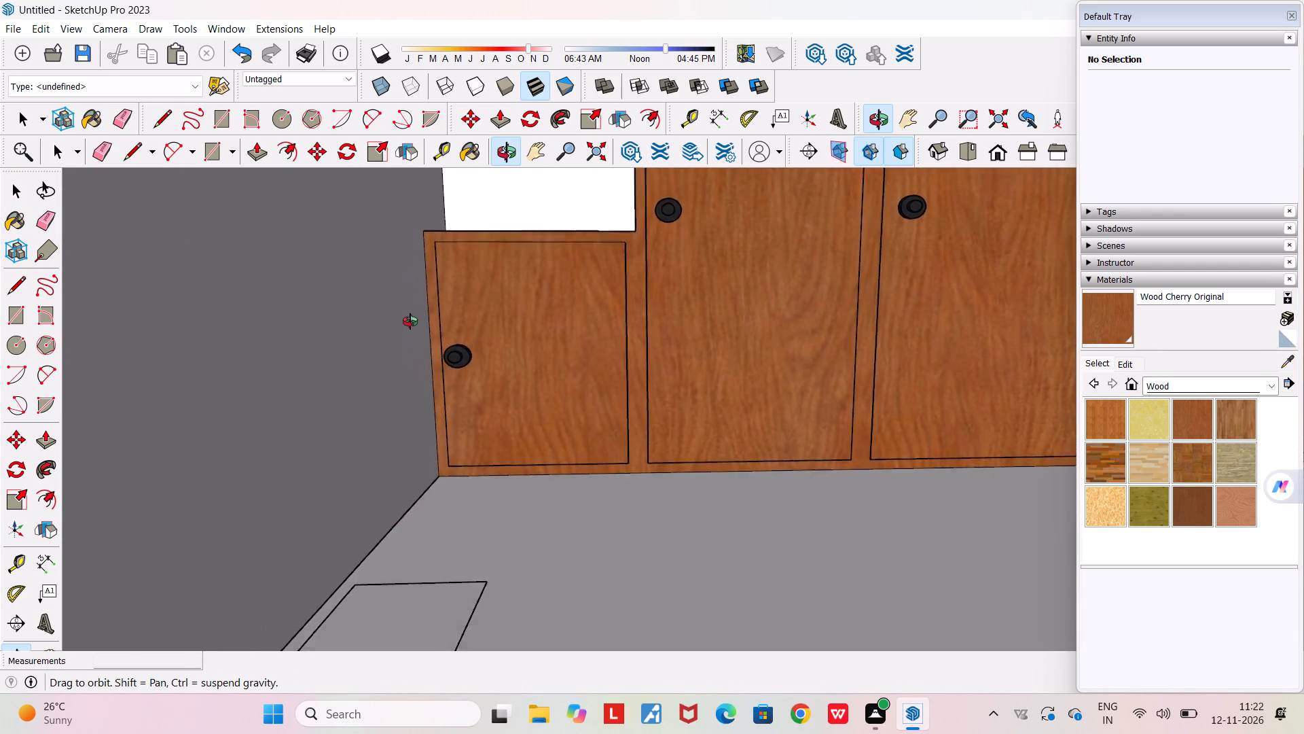
middle_drag(410, 321, 487, 328)
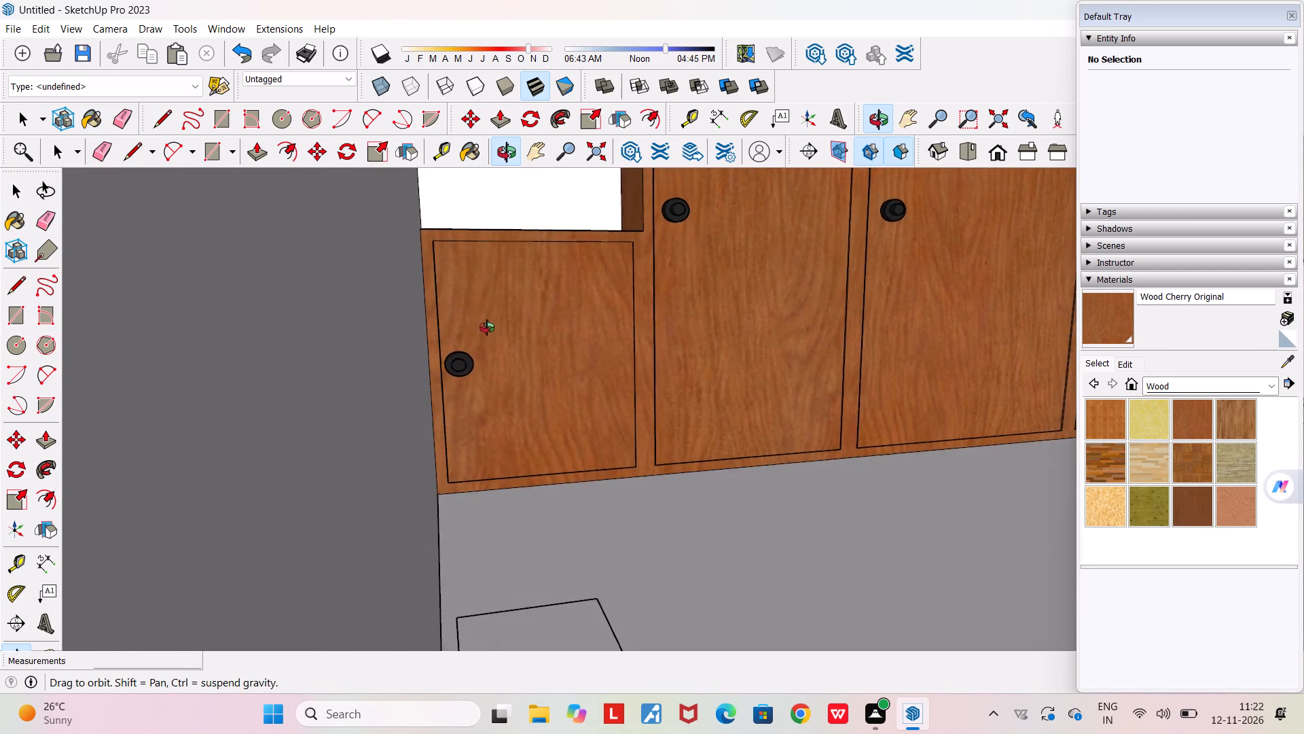
middle_drag(487, 328, 471, 419)
scroll(471, 419, down, 4)
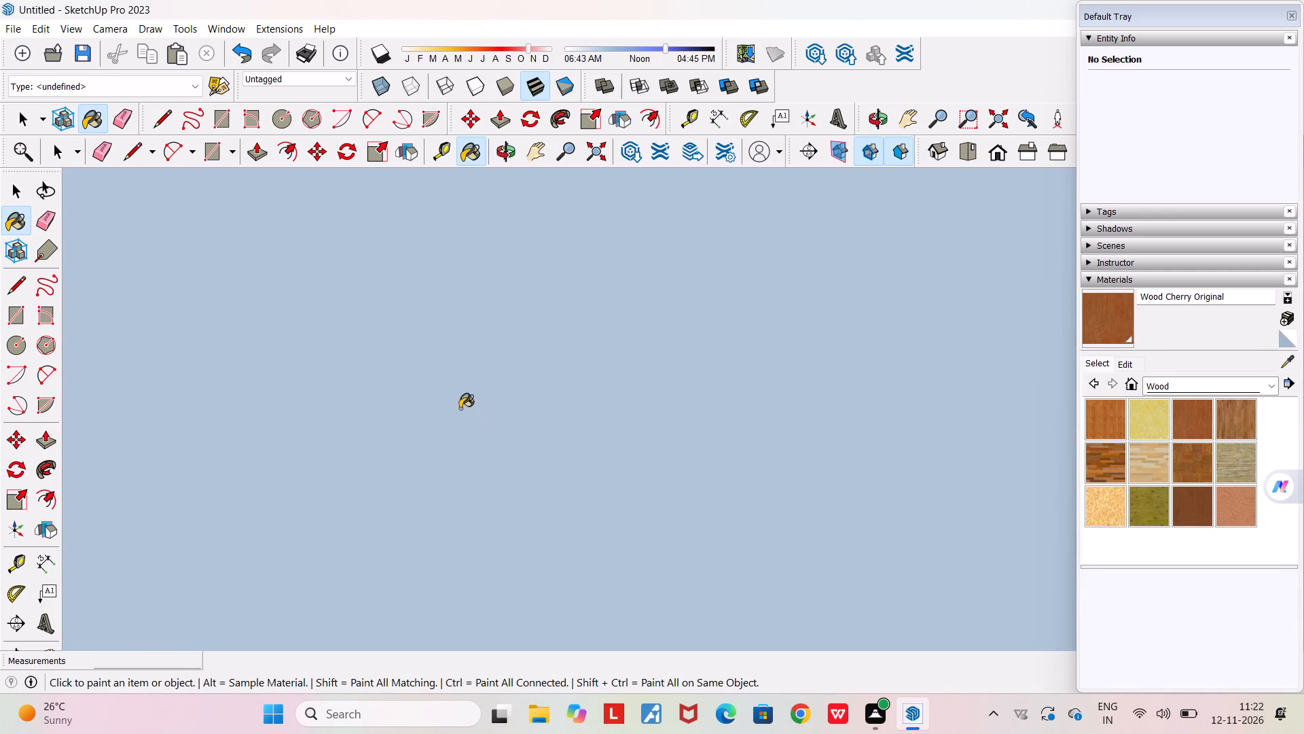
click(1008, 123)
scroll(898, 279, up, 11)
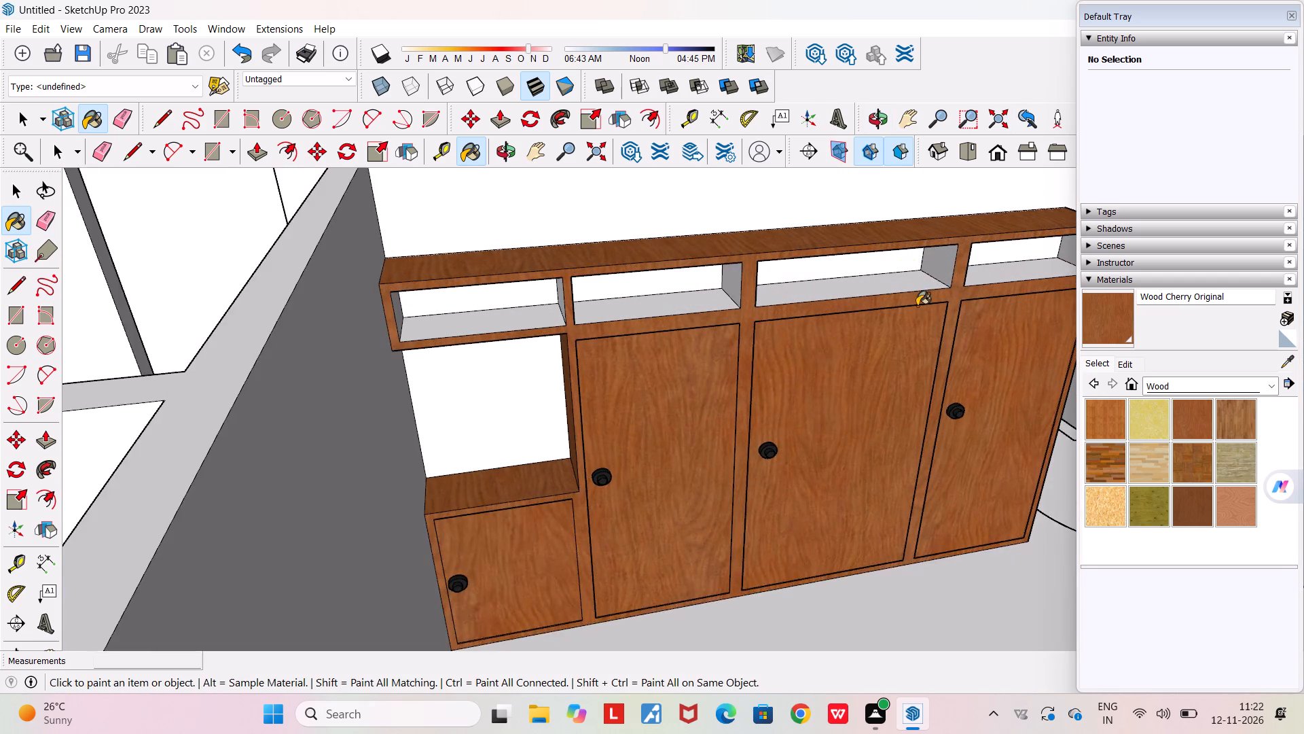
scroll(917, 309, up, 1)
middle_drag(911, 308, 778, 291)
scroll(778, 291, down, 1)
scroll(613, 306, up, 3)
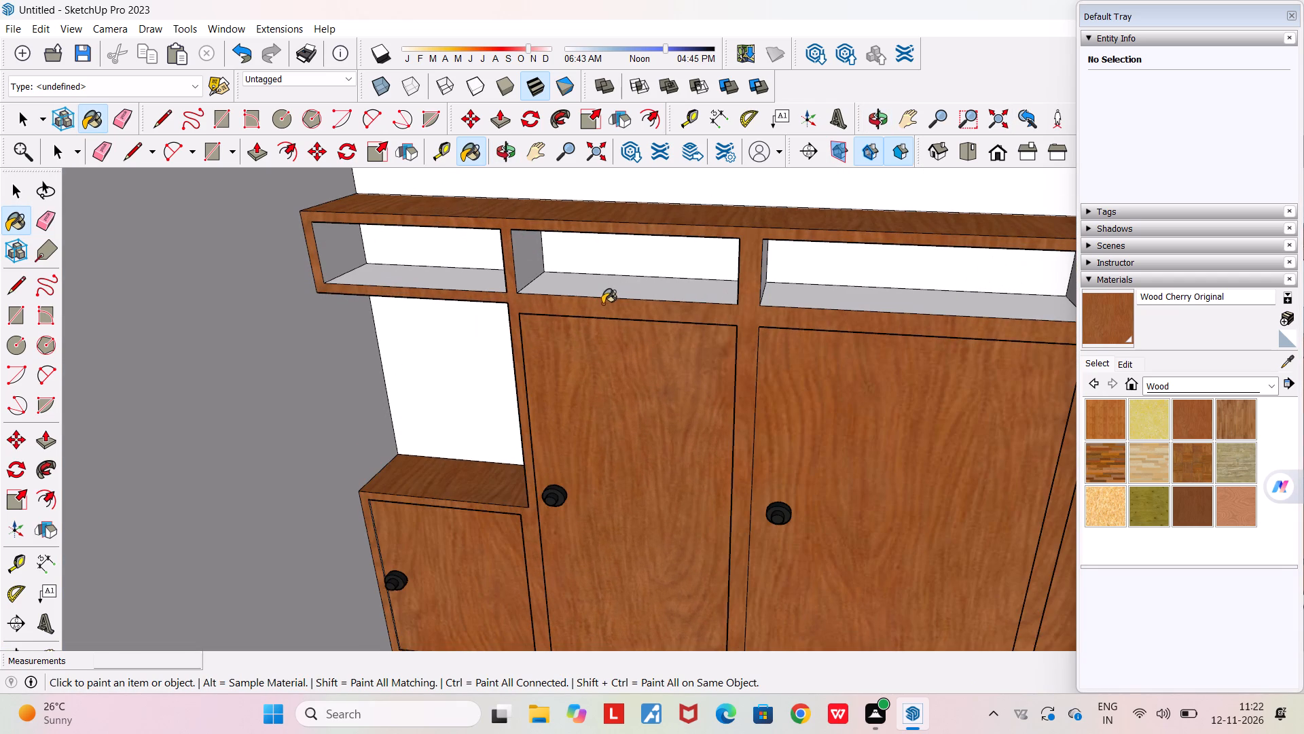
scroll(311, 279, up, 4)
key(space)
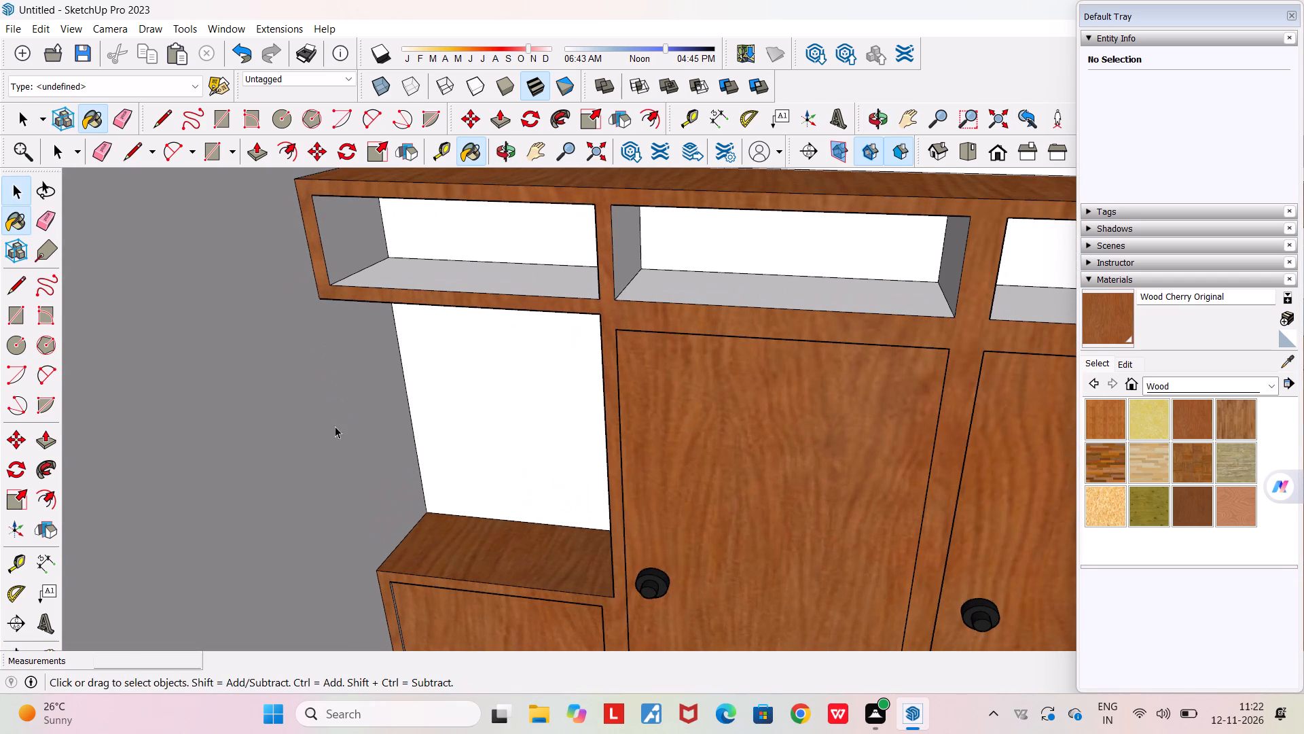
scroll(330, 434, down, 4)
middle_drag(330, 432, 441, 453)
scroll(441, 453, down, 6)
middle_drag(733, 466, 738, 466)
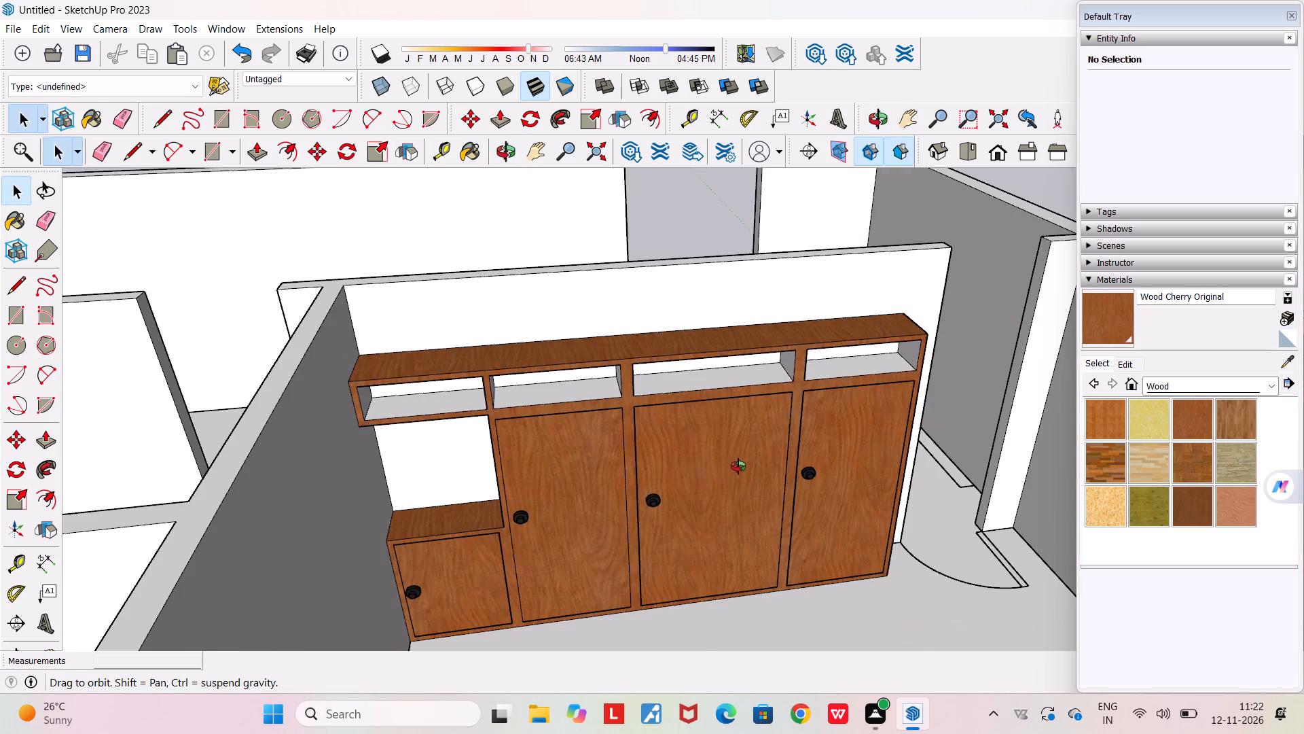
Draw a 1.40 m by 0.30 m rectangle across the open compartment above the middle tall door.
middle_drag(738, 466, 894, 459)
scroll(882, 333, up, 6)
middle_drag(878, 329, 770, 312)
scroll(770, 312, down, 4)
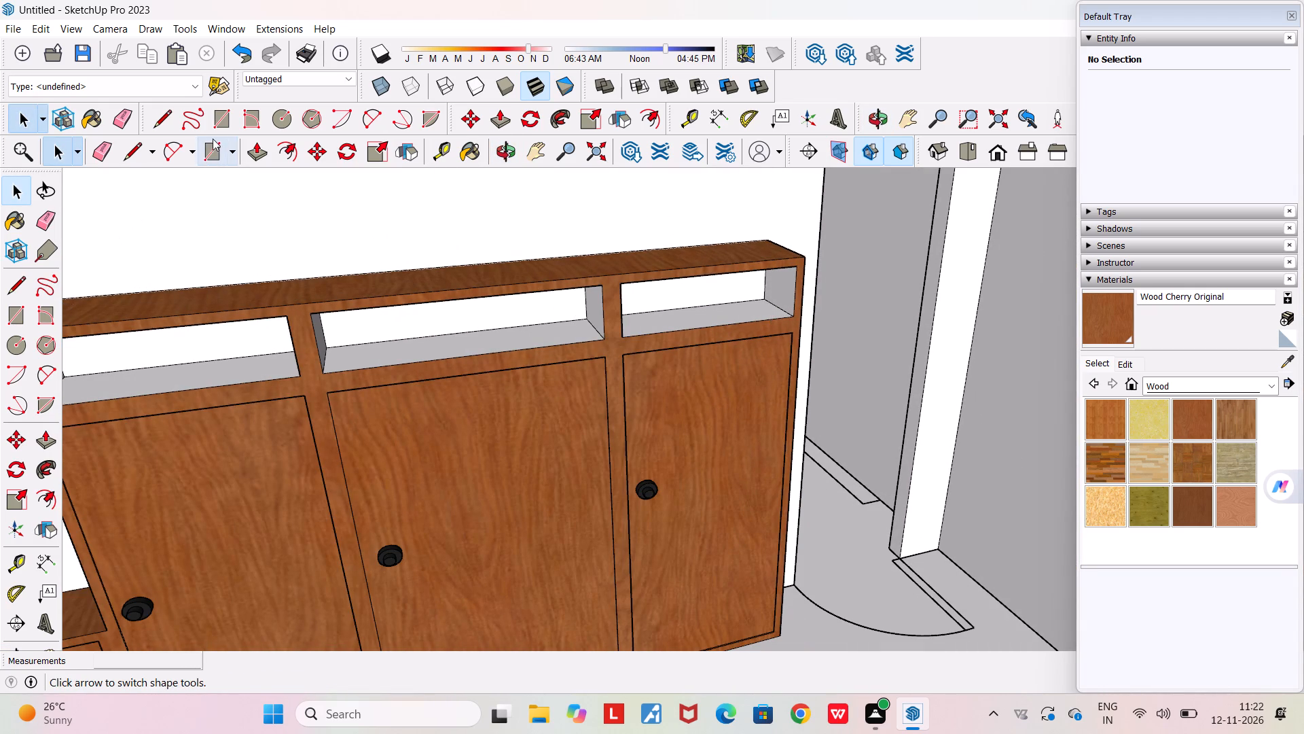
click(223, 123)
scroll(323, 330, up, 11)
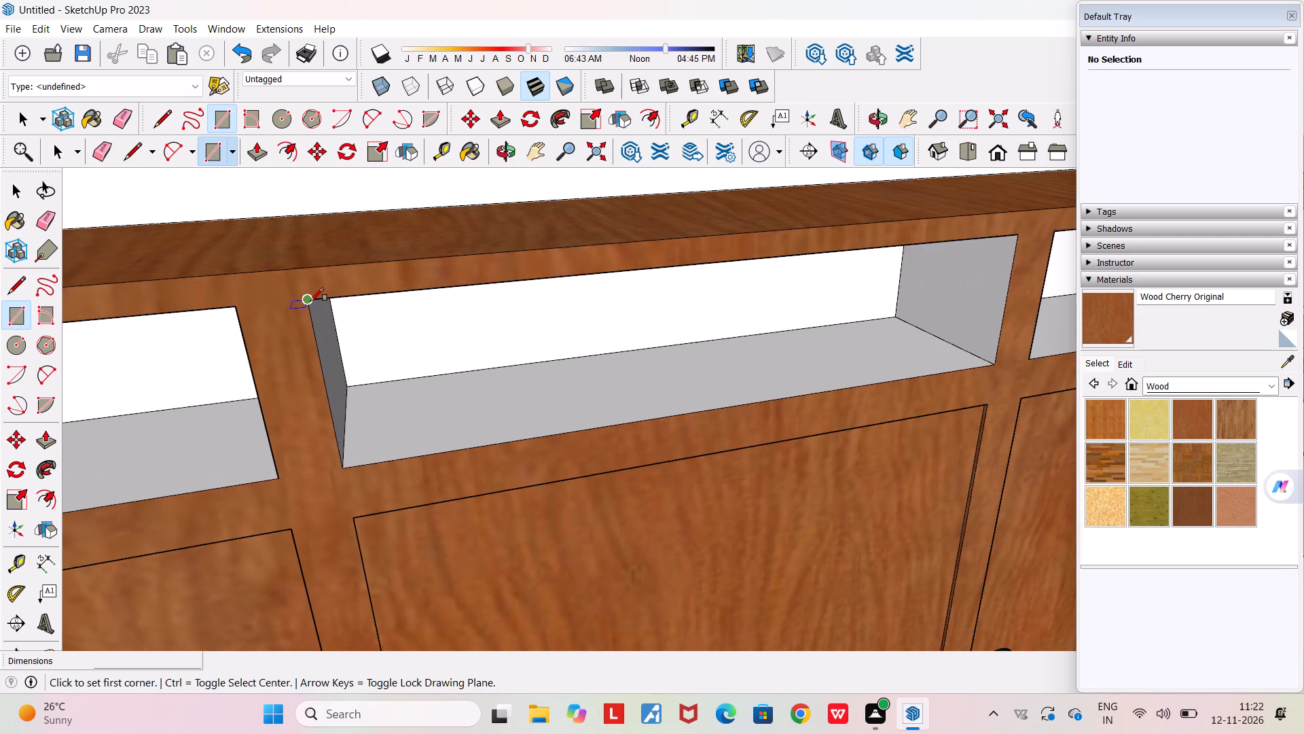
click(310, 301)
scroll(419, 381, down, 9)
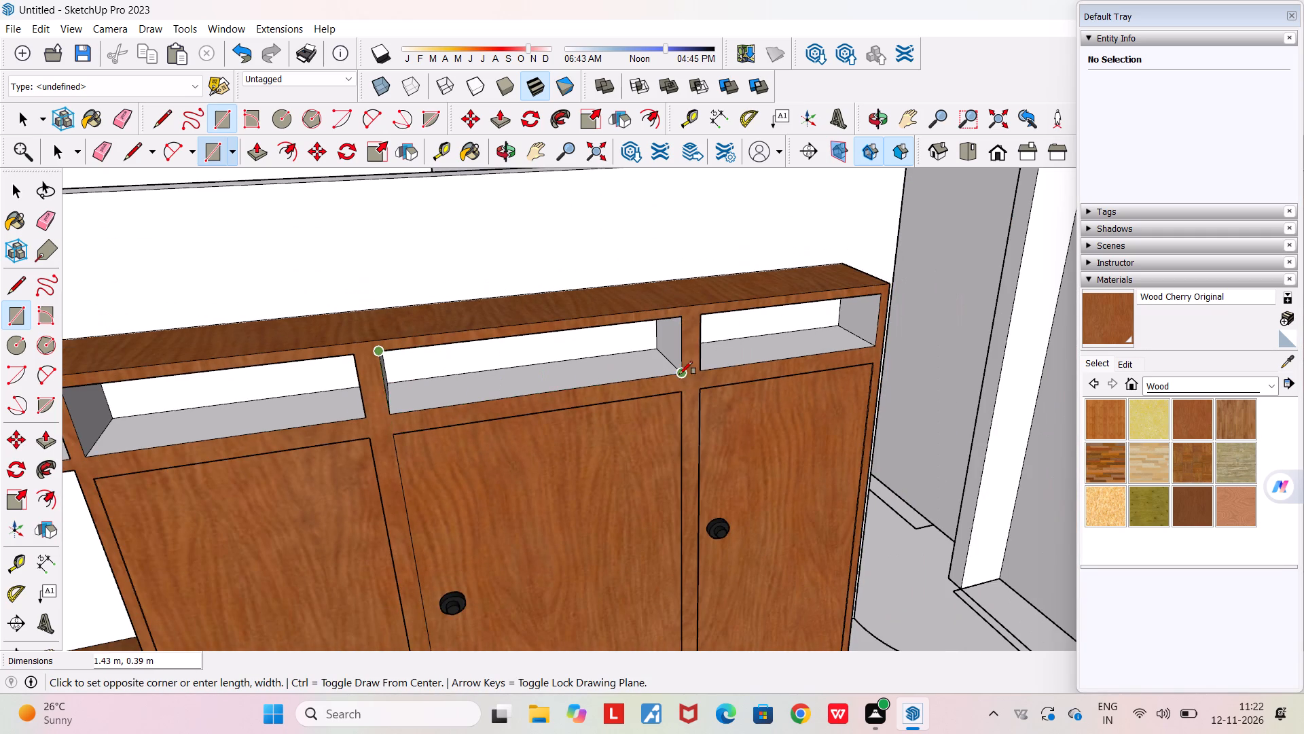
scroll(678, 373, up, 5)
click(683, 376)
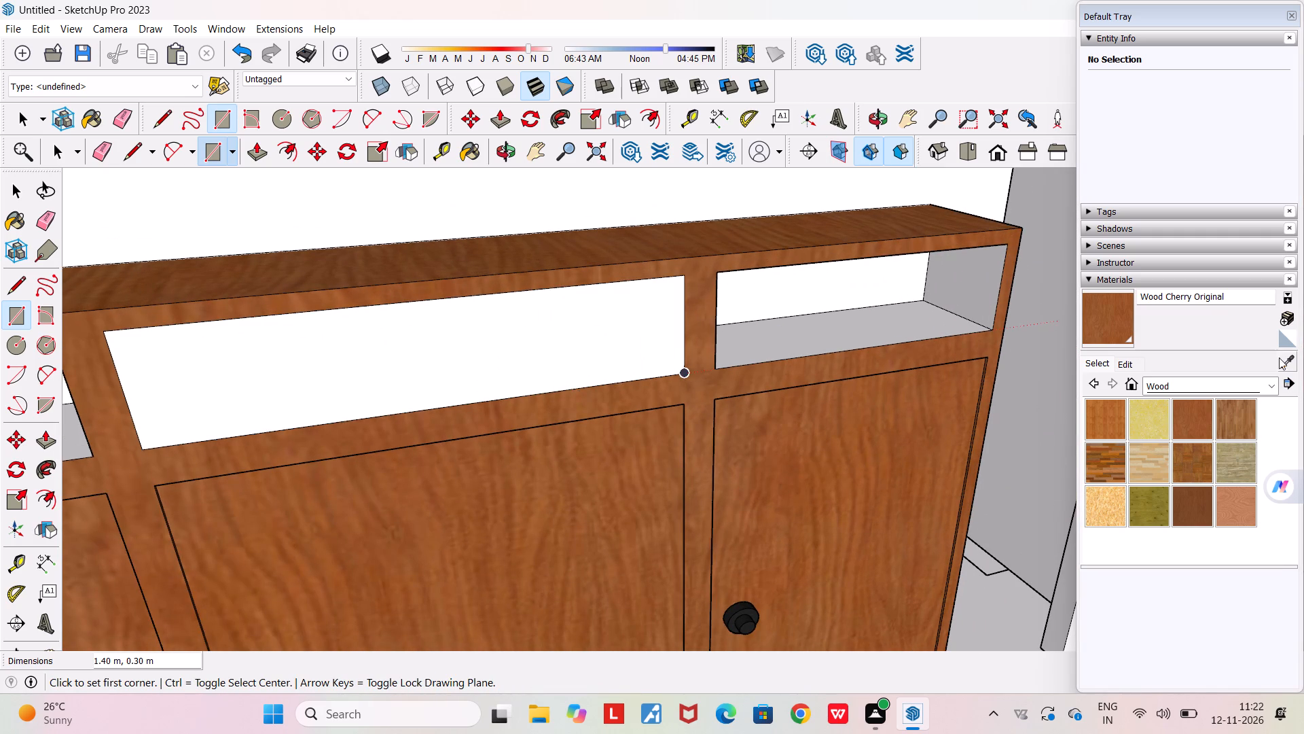
Paint the new panel above the middle tall door with Translucent Glass Gray from the Glass and Mirrors materials.
click(1227, 391)
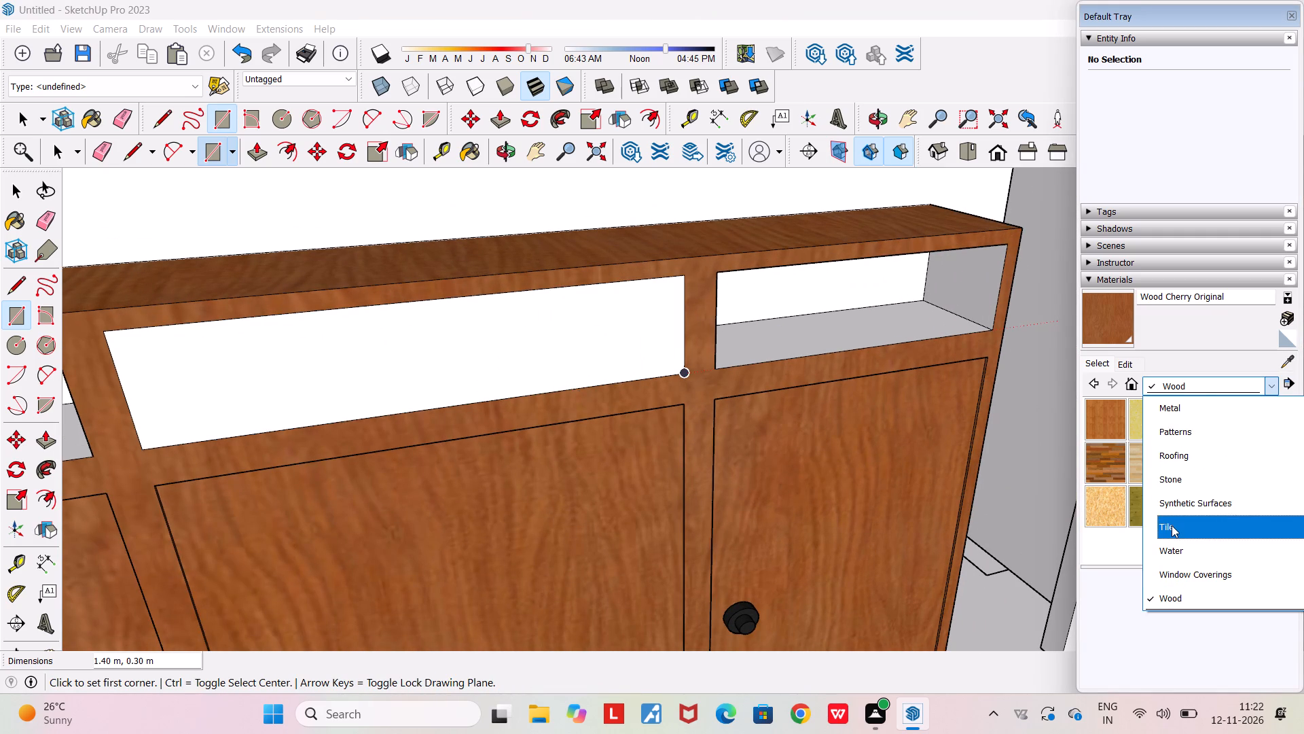
scroll(1172, 525, up, 5)
scroll(1171, 555, down, 1)
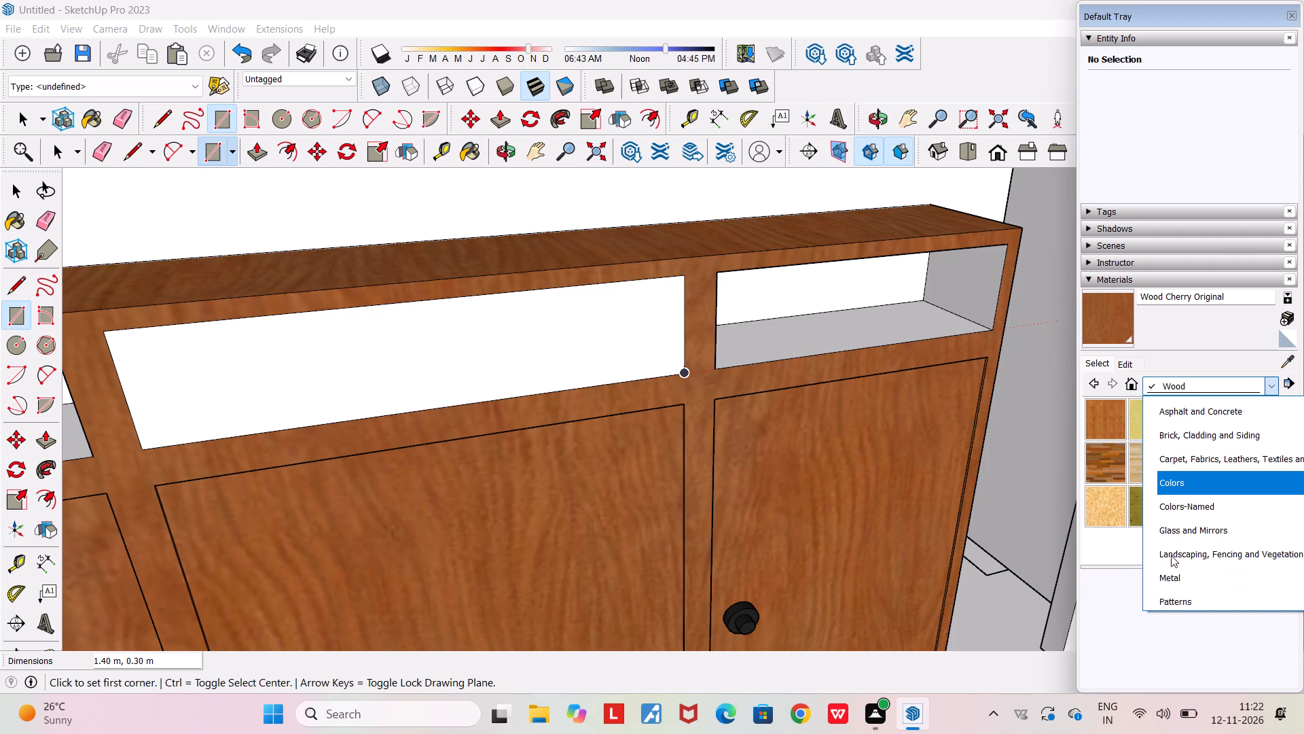
click(1176, 525)
click(1229, 461)
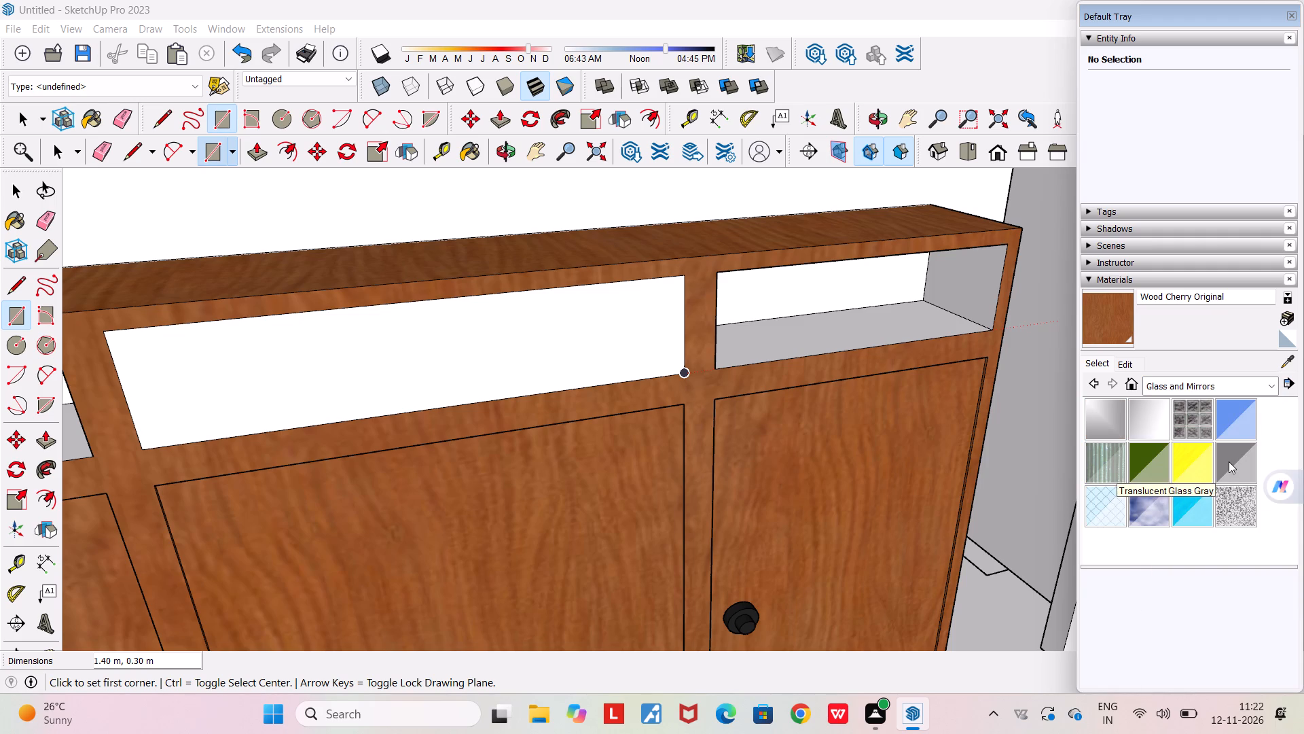
click(503, 346)
Examine the glass panel above the middle tall door from different angles within the wardrobe.
middle_drag(513, 400, 314, 321)
scroll(314, 321, down, 5)
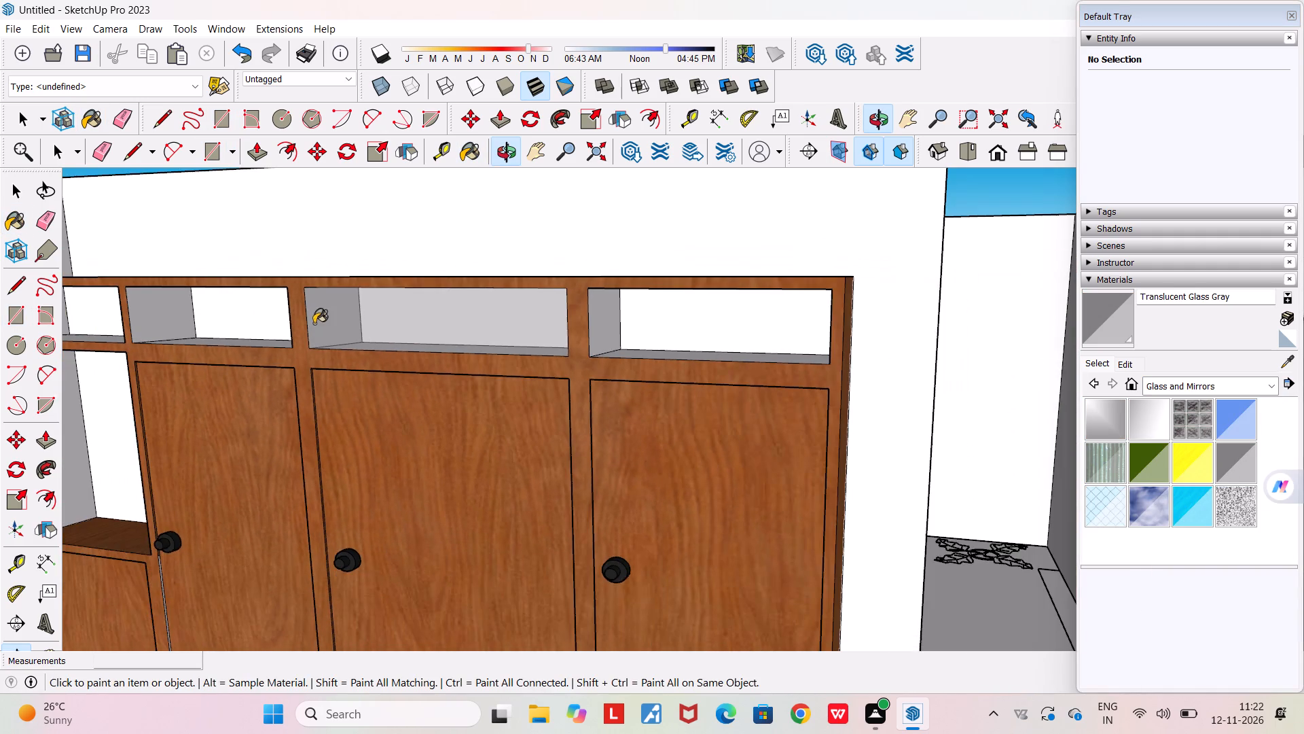
middle_drag(435, 387, 867, 439)
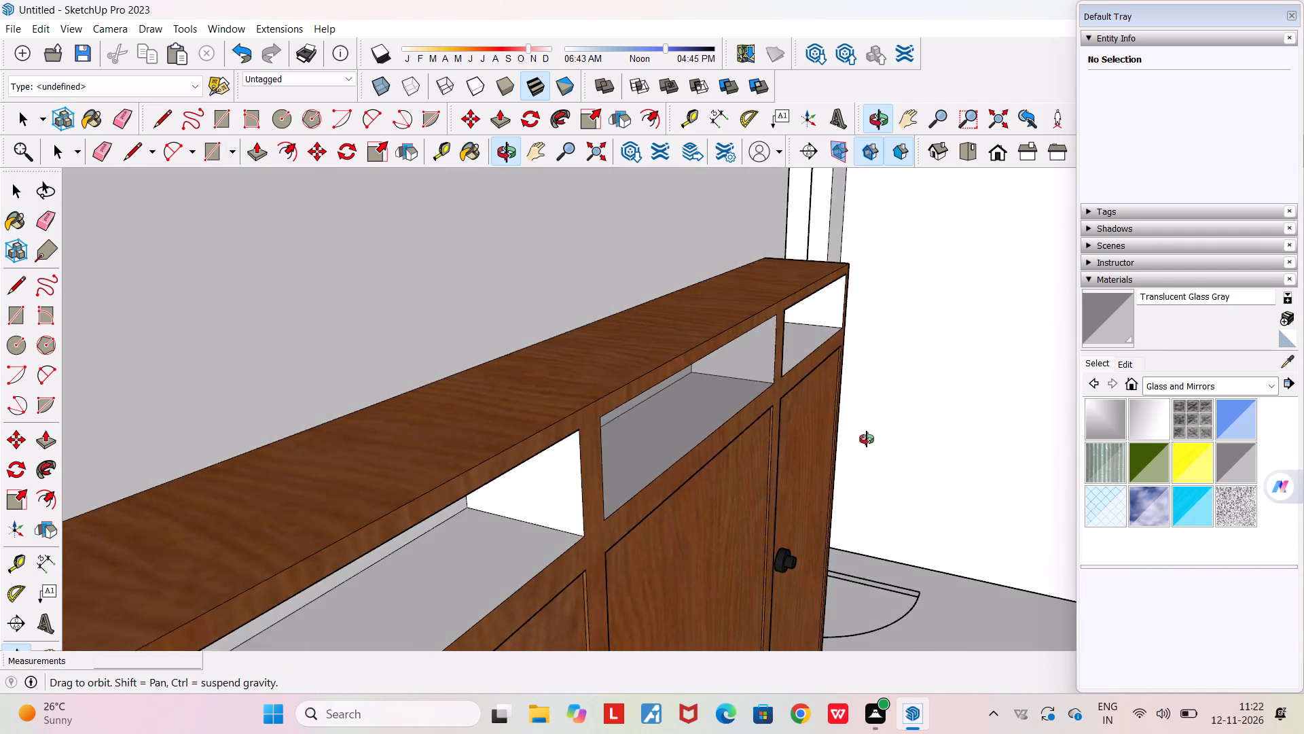
middle_drag(867, 439, 769, 393)
scroll(773, 391, down, 5)
middle_drag(769, 396, 613, 397)
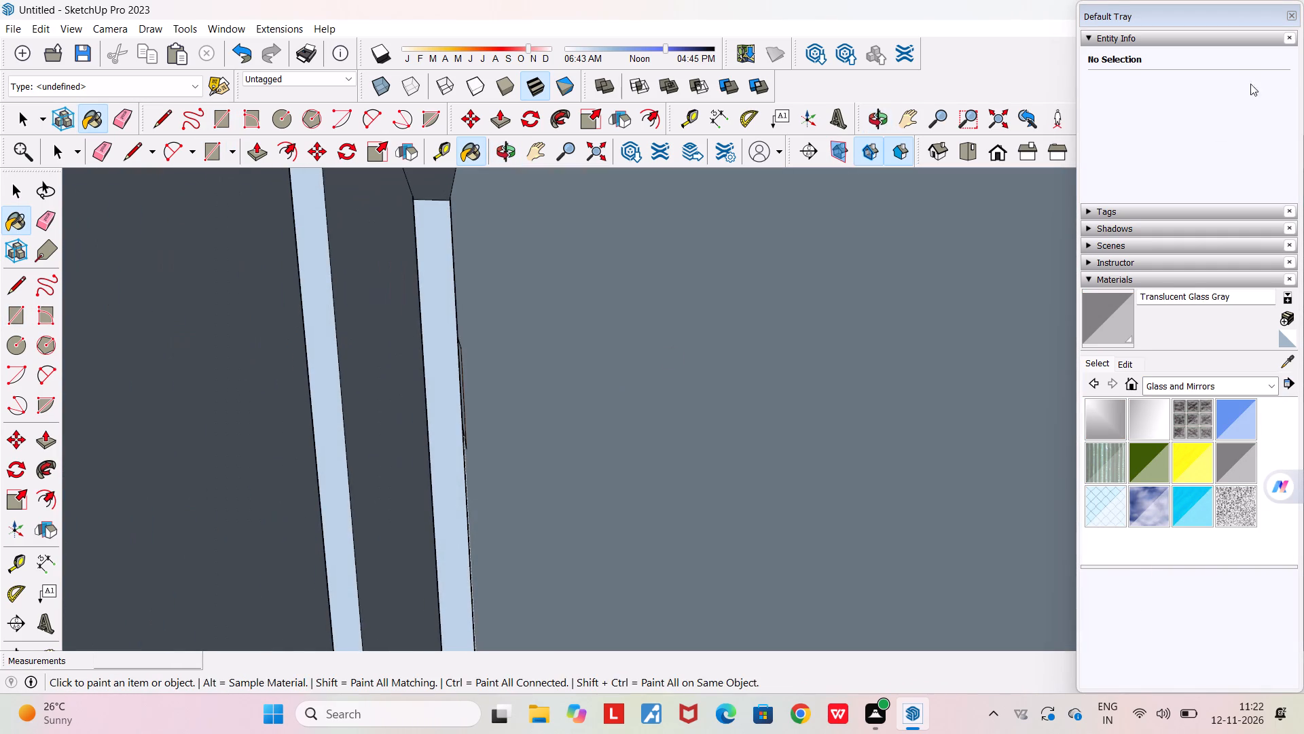
click(995, 114)
scroll(861, 297, up, 1)
middle_drag(846, 302, 594, 360)
scroll(594, 360, down, 4)
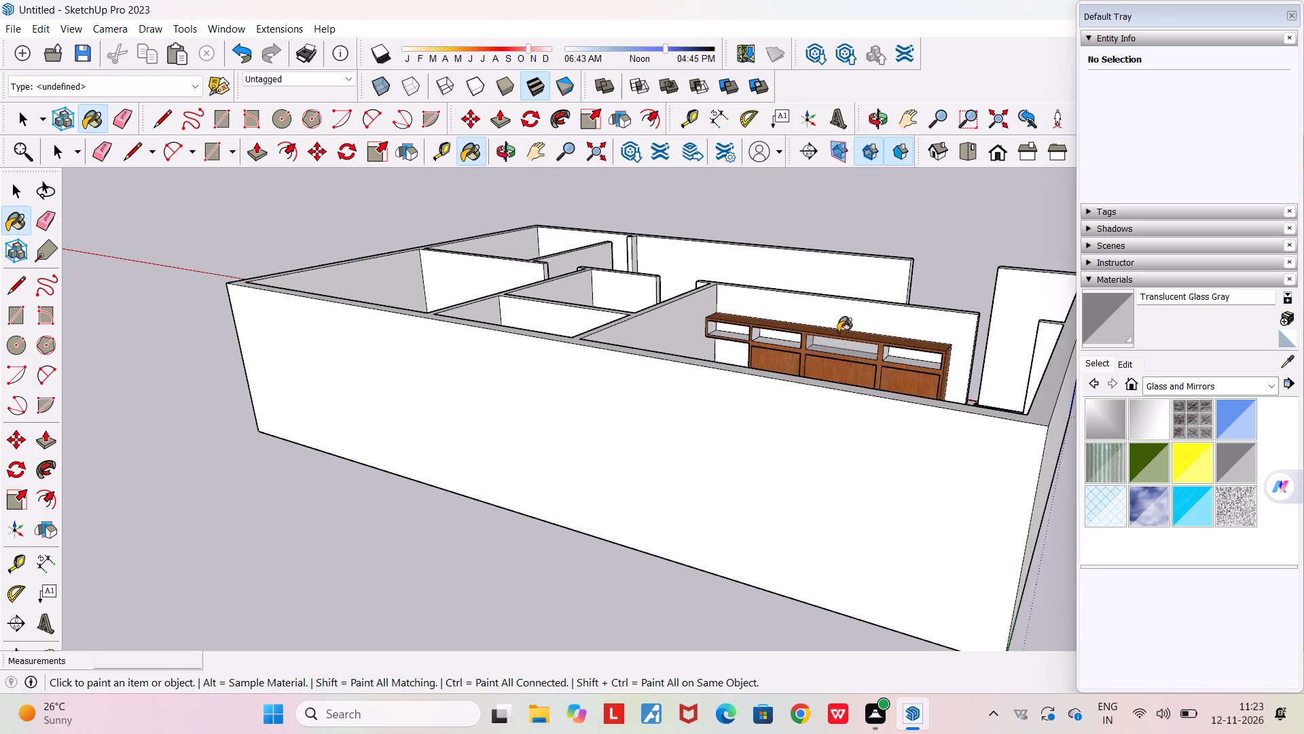
Draw a rectangle across the end open compartment above the small cabinet, filling it from corner to corner.
scroll(875, 327, up, 5)
scroll(886, 392, up, 5)
key(space)
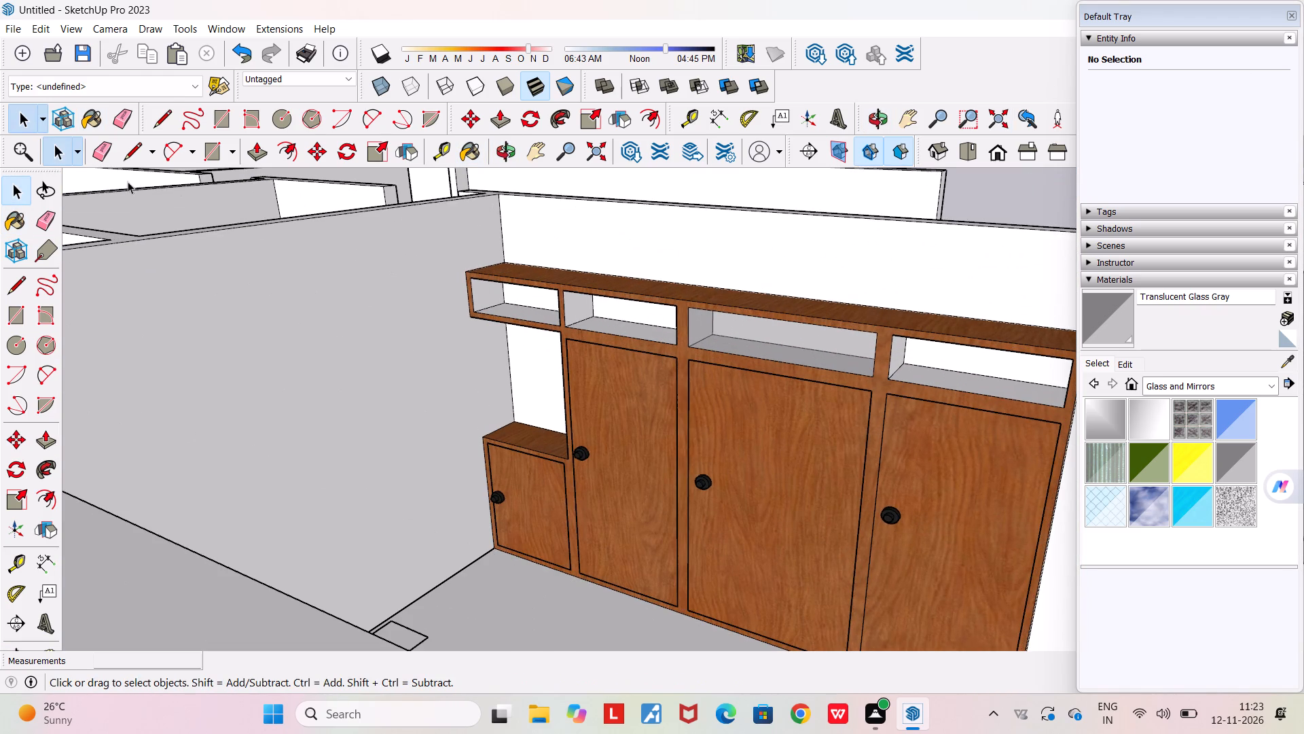
click(226, 124)
scroll(494, 286, up, 8)
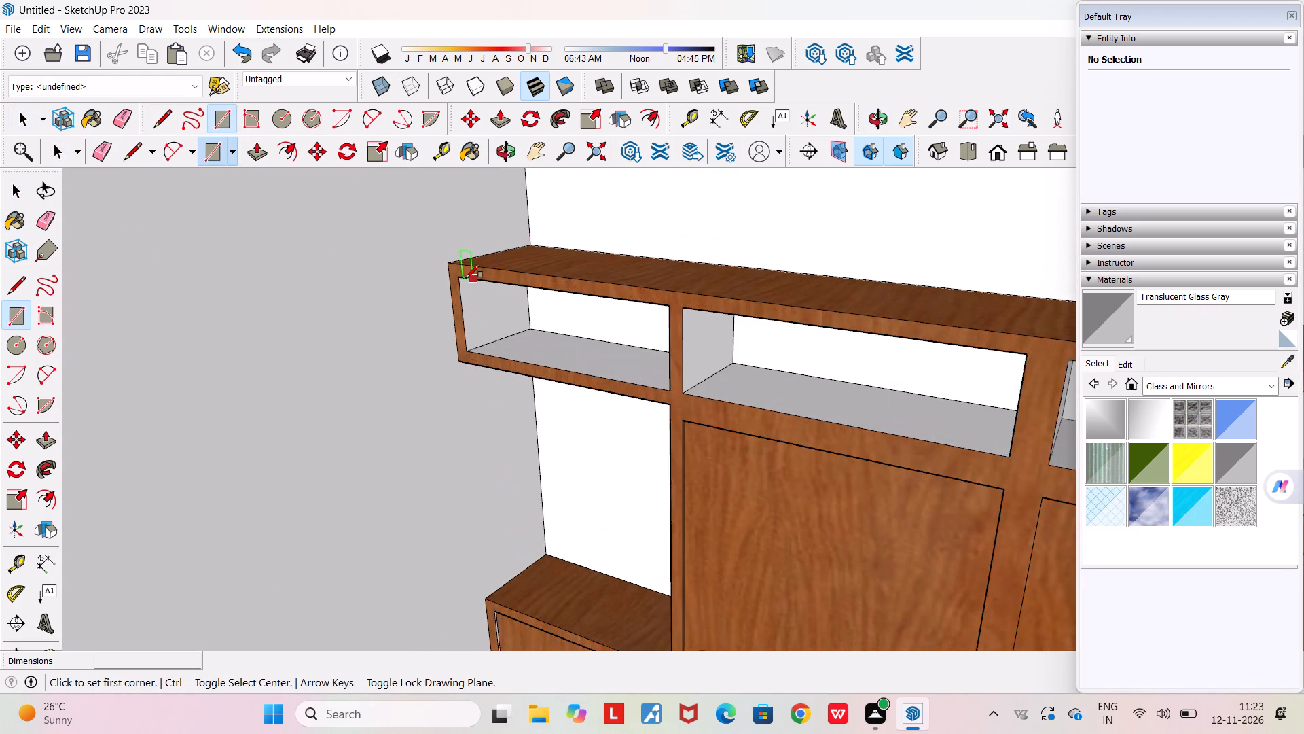
scroll(466, 278, up, 6)
click(466, 267)
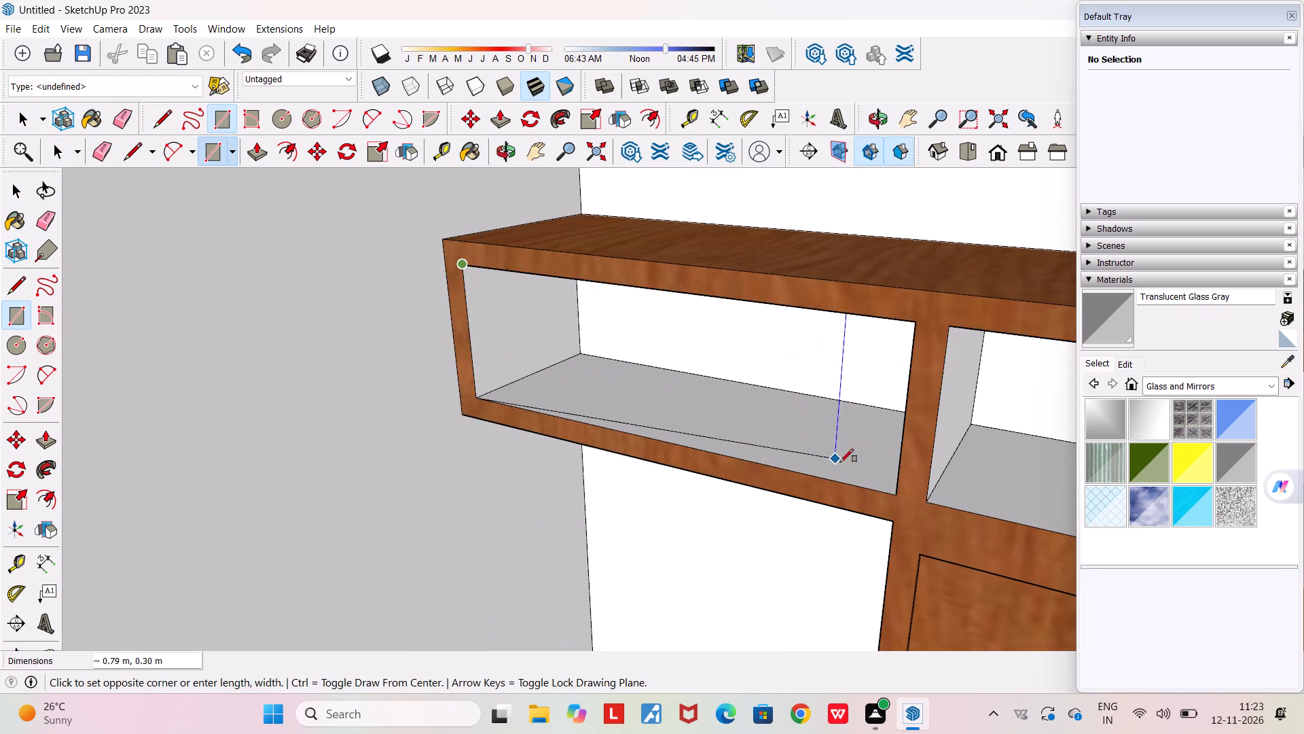
click(899, 495)
scroll(898, 495, down, 7)
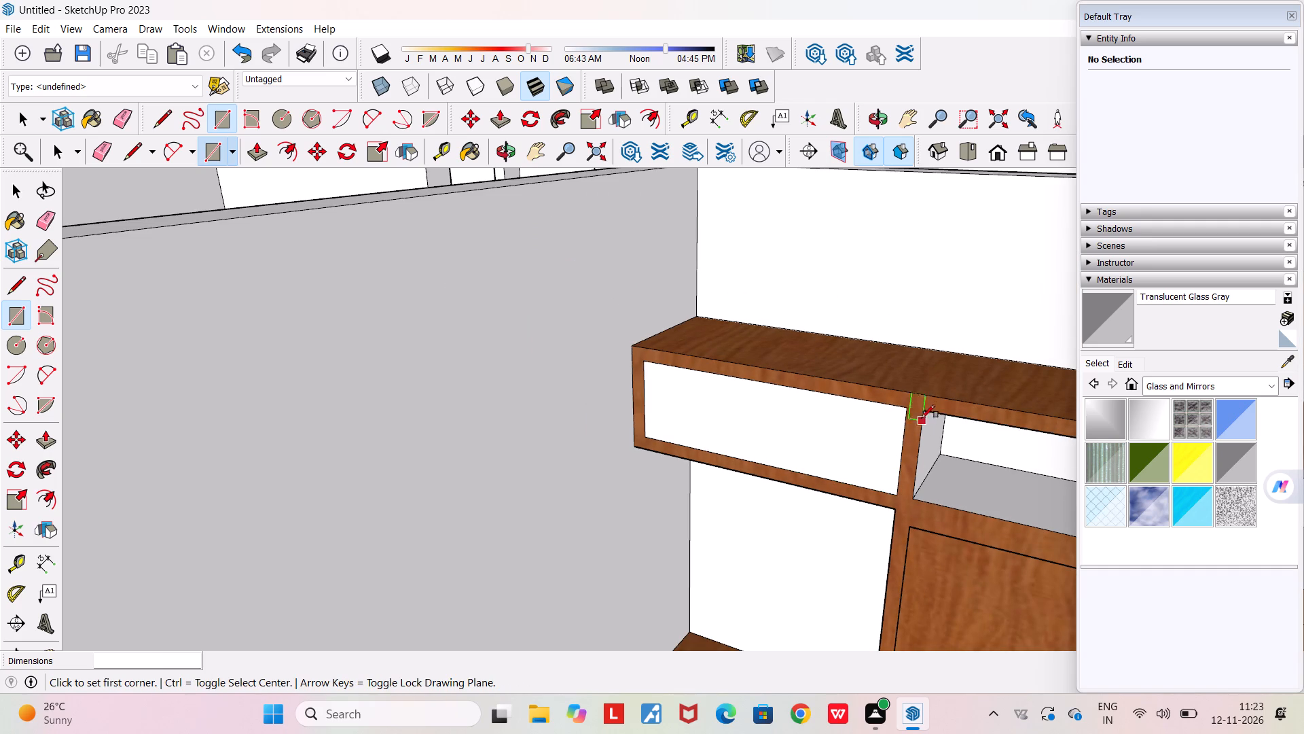
Draw a 1.05 m by 0.30 m rectangle across the open compartment above the tall door beside the small cabinet.
click(924, 411)
scroll(924, 423, down, 18)
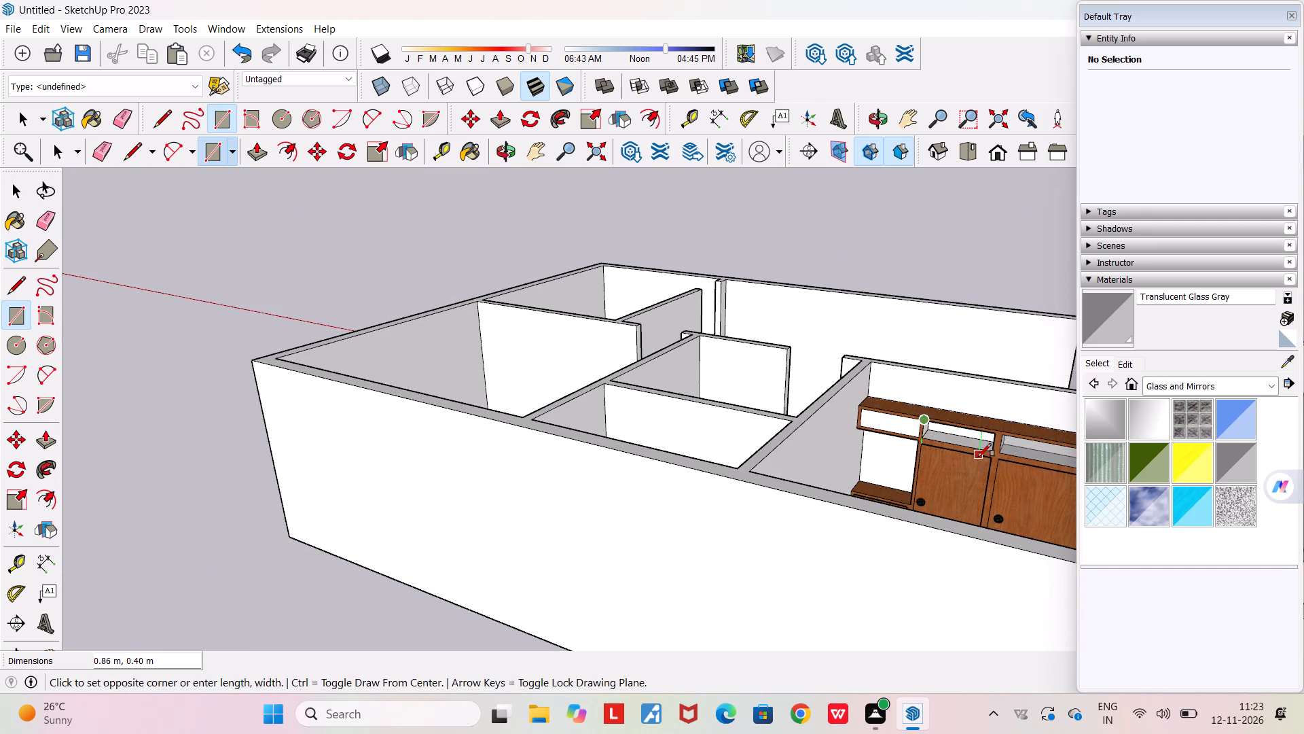
scroll(979, 457, up, 20)
click(1016, 445)
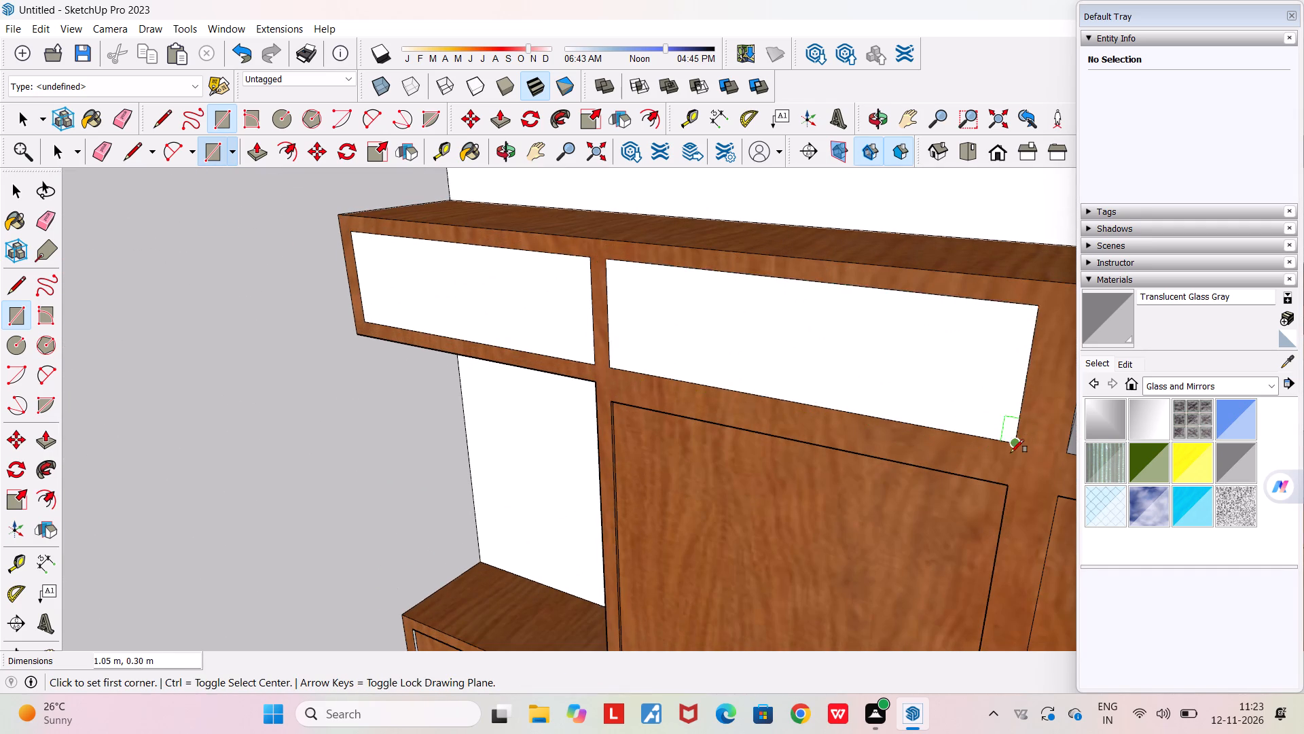
Draw a 1.05 m by 0.30 m rectangle across the open compartment above the tall door farthest from the small cabinet.
scroll(1010, 453, down, 20)
scroll(1010, 453, down, 18)
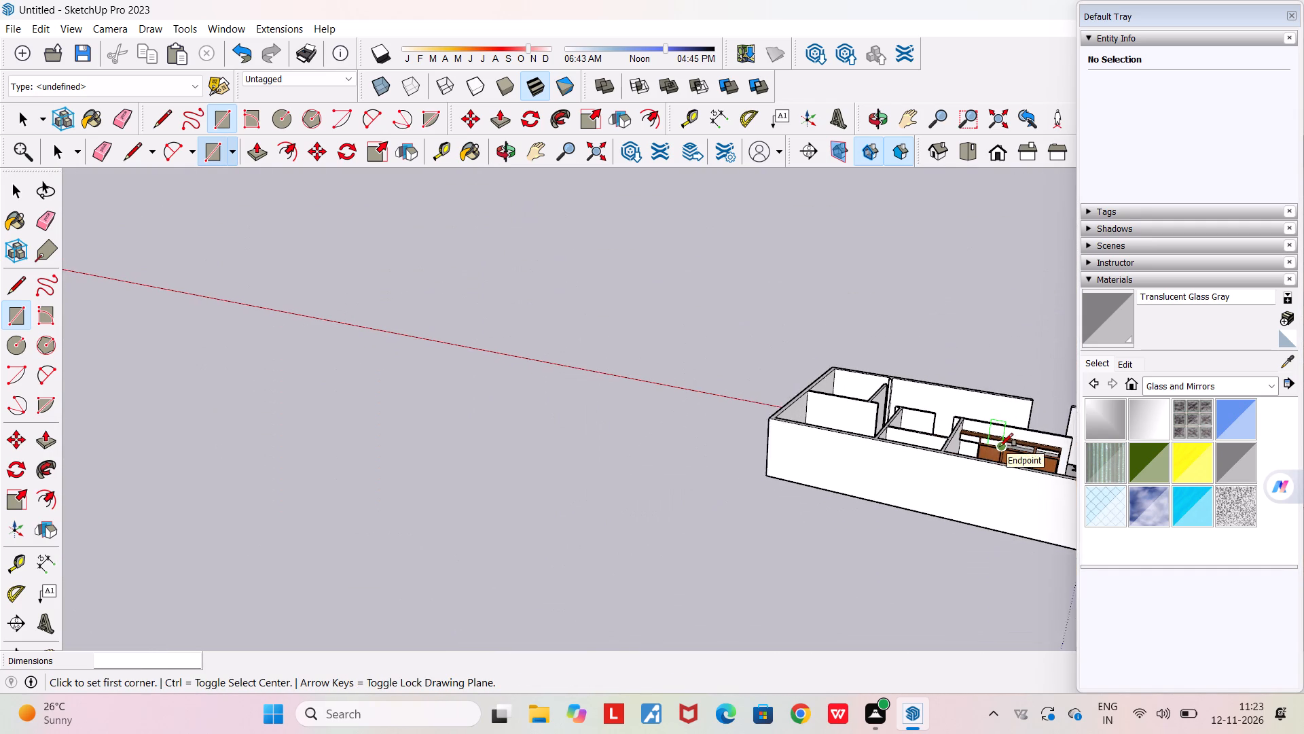
scroll(1054, 459, up, 20)
scroll(1054, 459, up, 6)
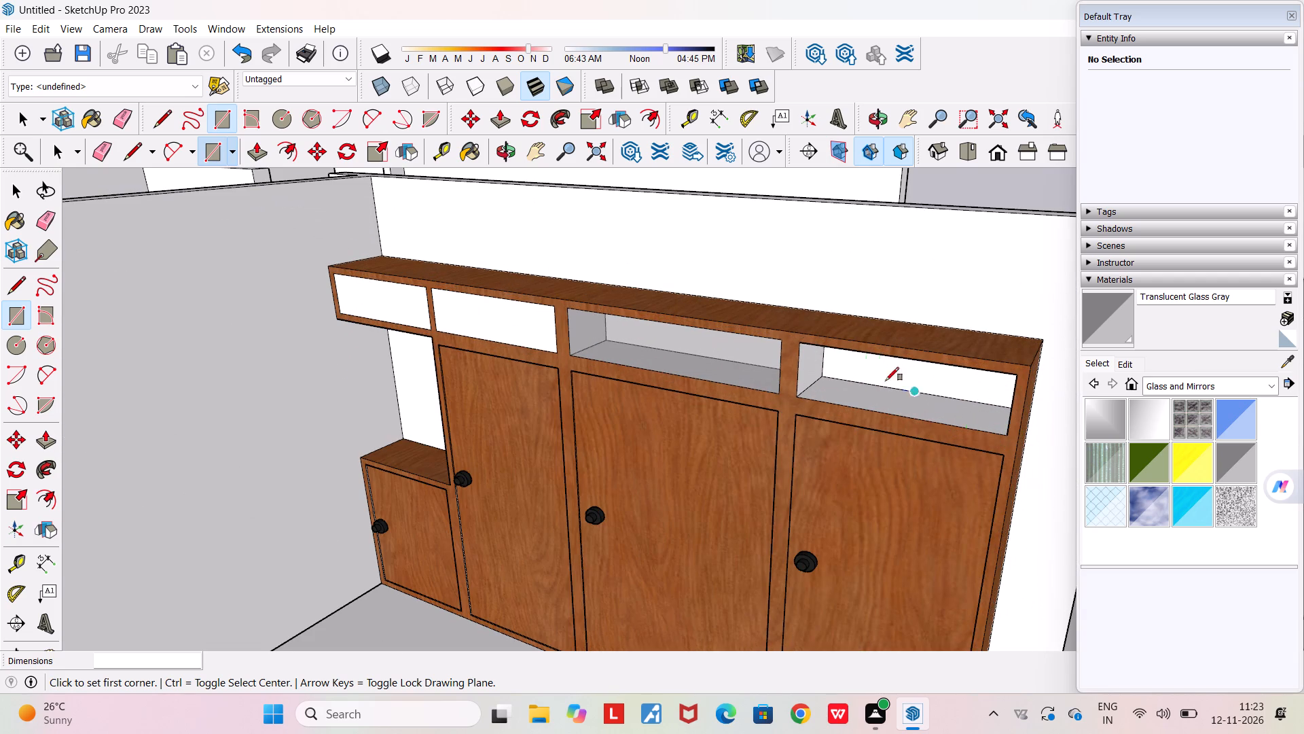
click(799, 346)
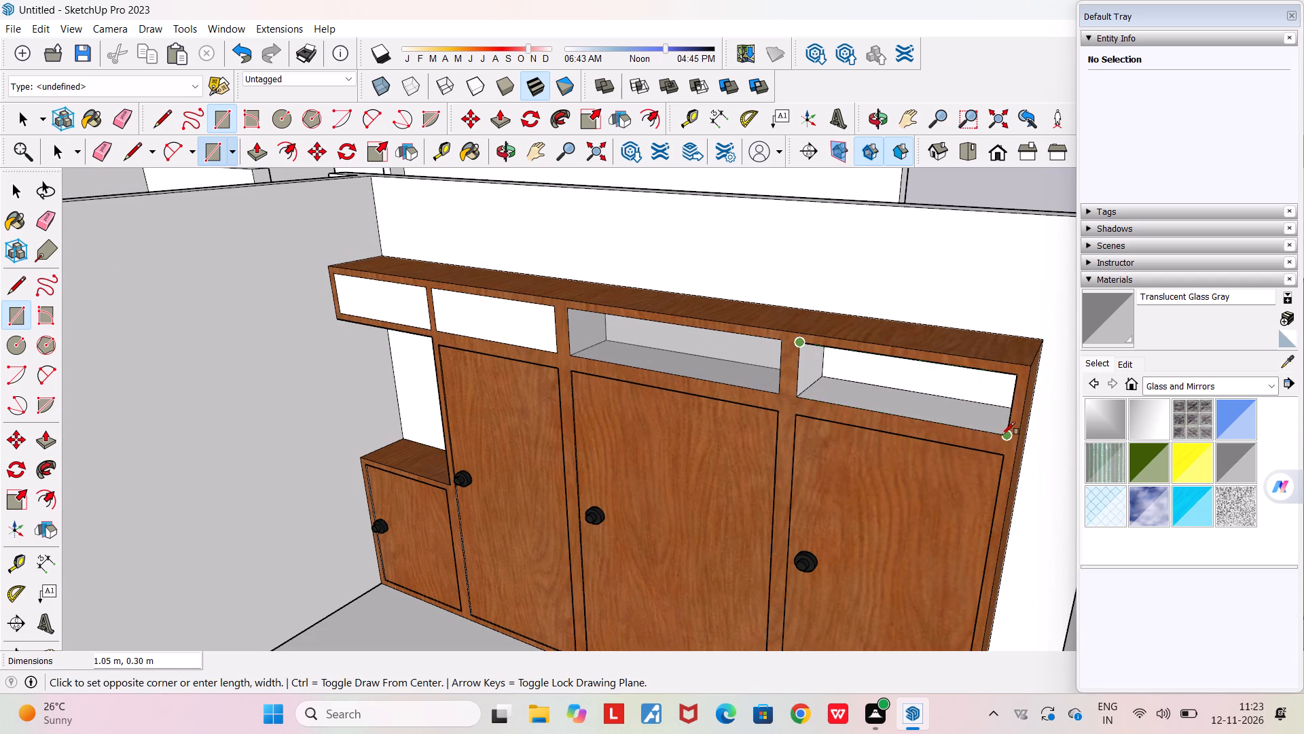
click(1007, 436)
Paint the three remaining blank upper compartment panels with Translucent Glass Gray.
click(1248, 465)
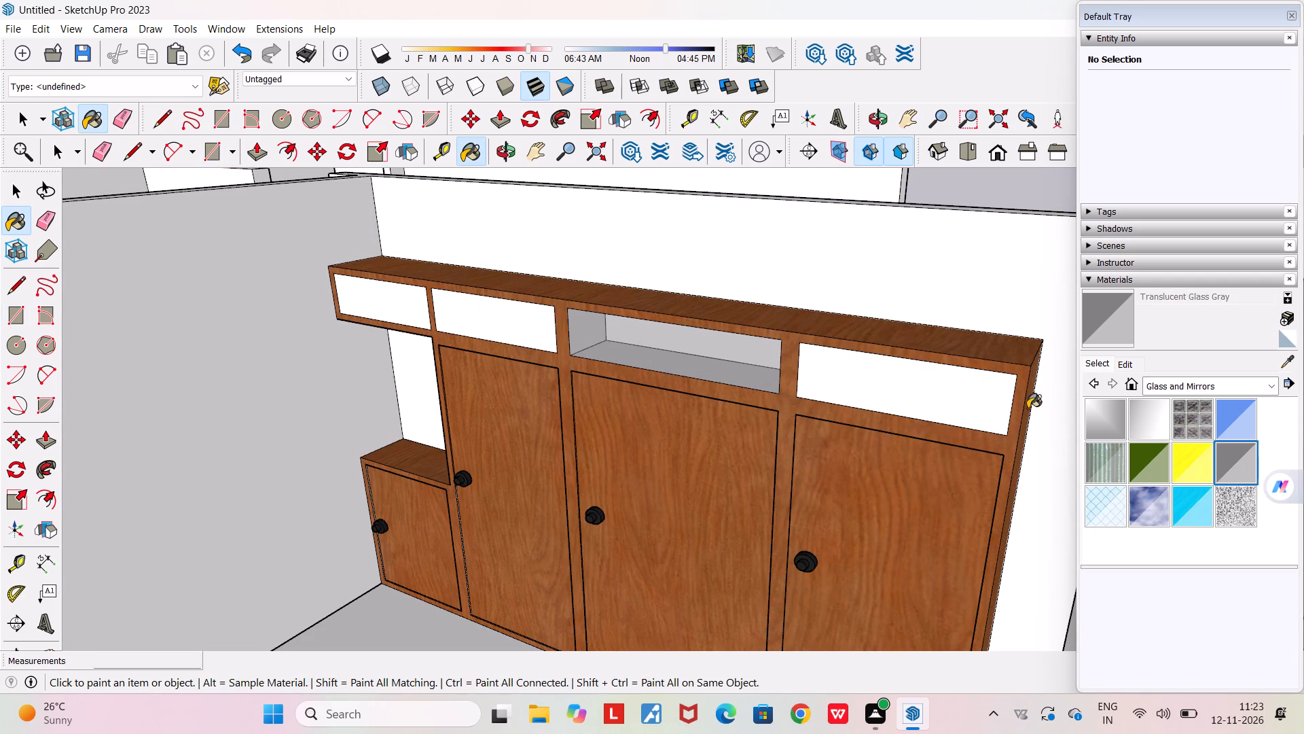
click(981, 405)
click(462, 320)
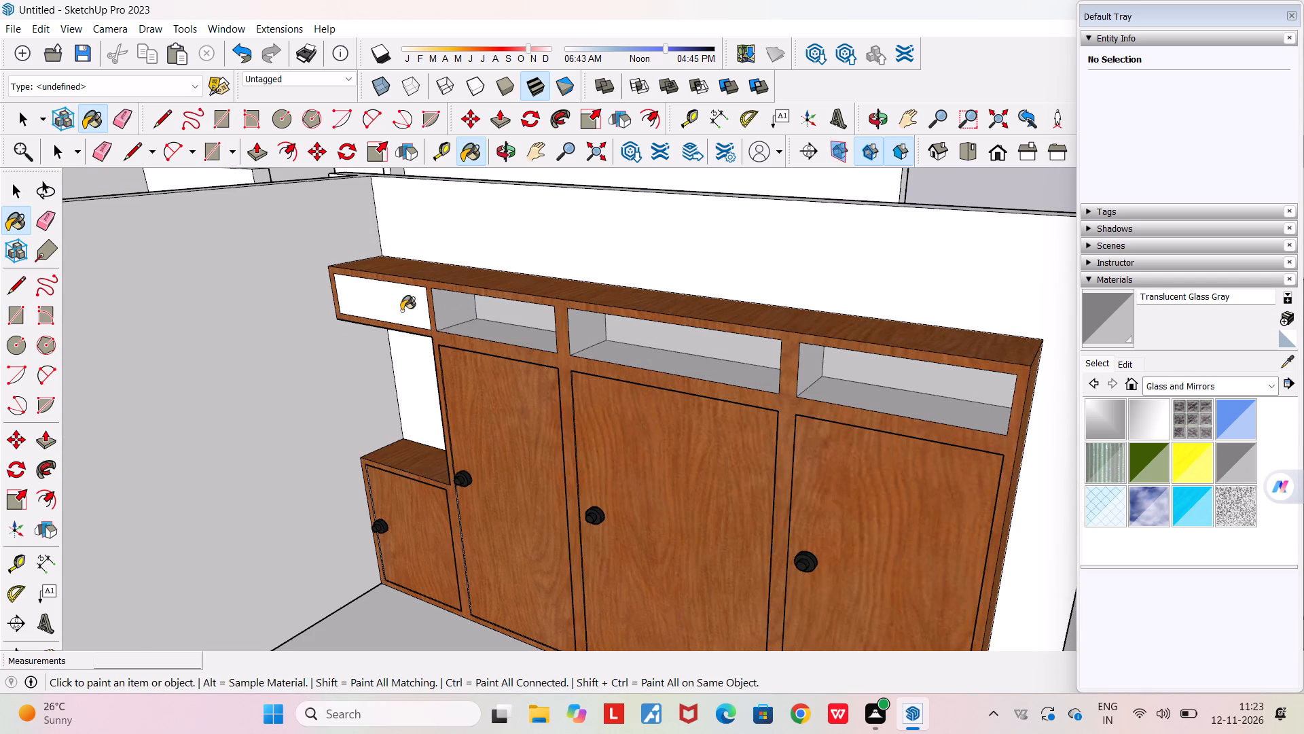
click(401, 311)
Examine the wardrobe and its glass upper panels from different angles within the house.
middle_drag(553, 486, 759, 497)
scroll(759, 497, down, 9)
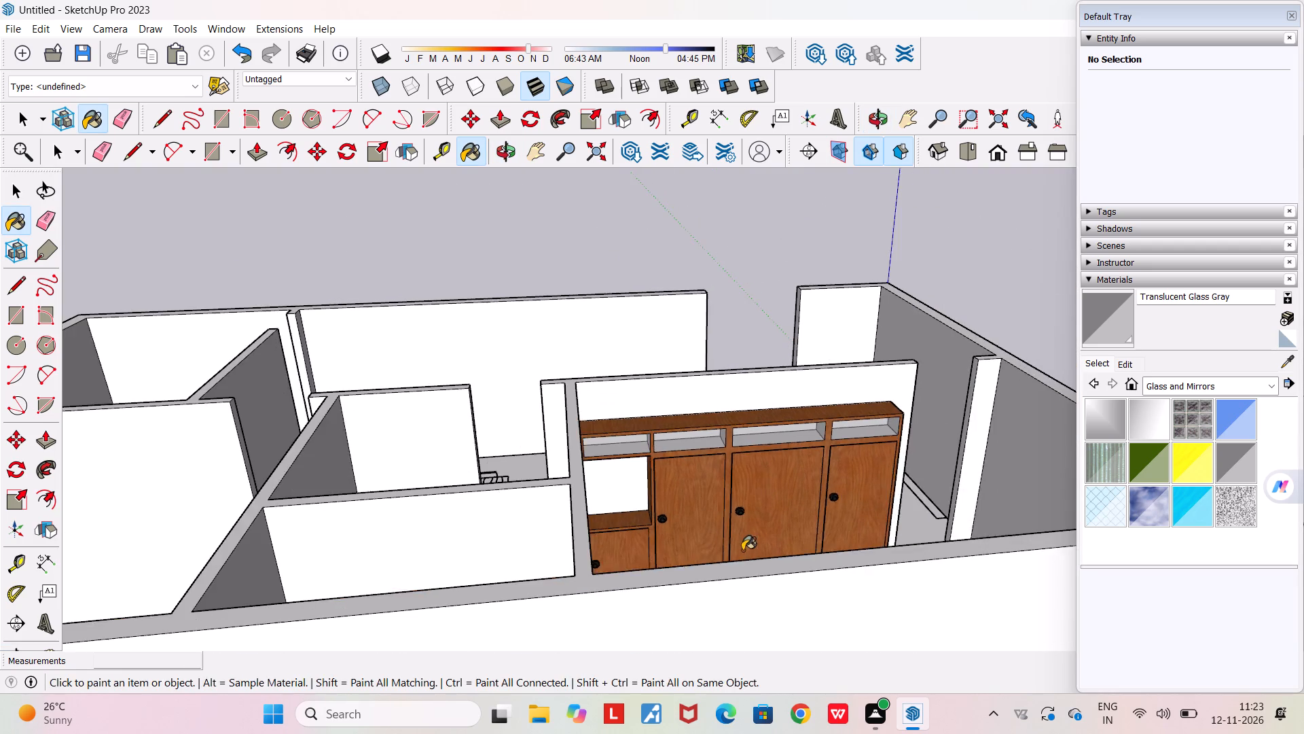
middle_drag(708, 534, 924, 661)
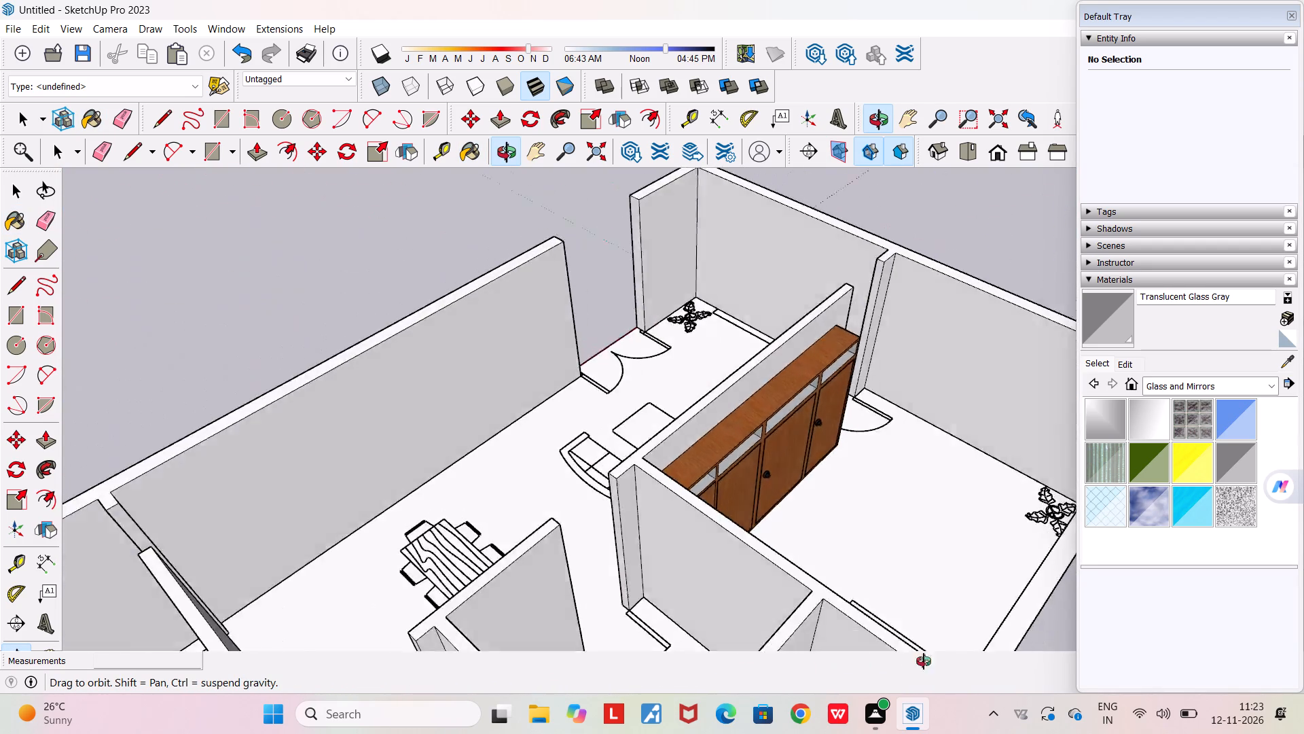
middle_drag(924, 661, 574, 582)
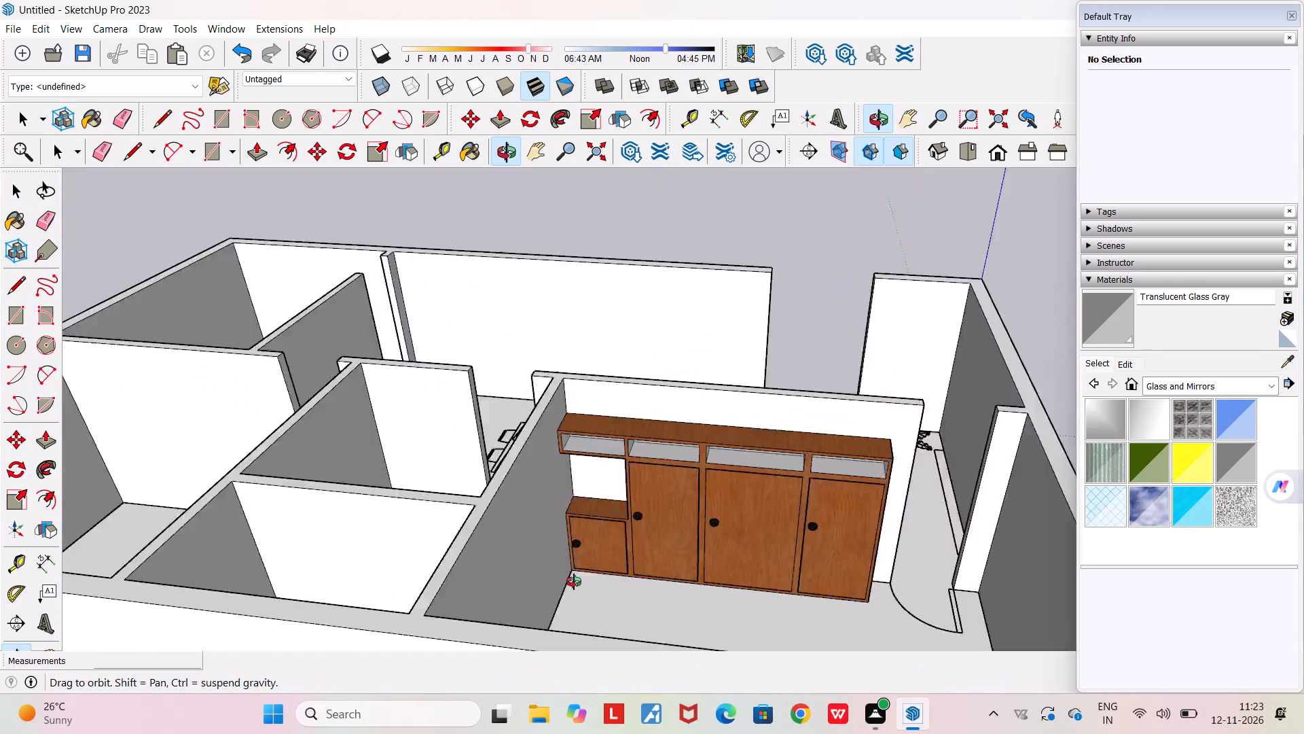
middle_drag(574, 582, 471, 550)
scroll(471, 550, down, 3)
key(space)
scroll(633, 536, up, 7)
middle_drag(641, 544, 822, 525)
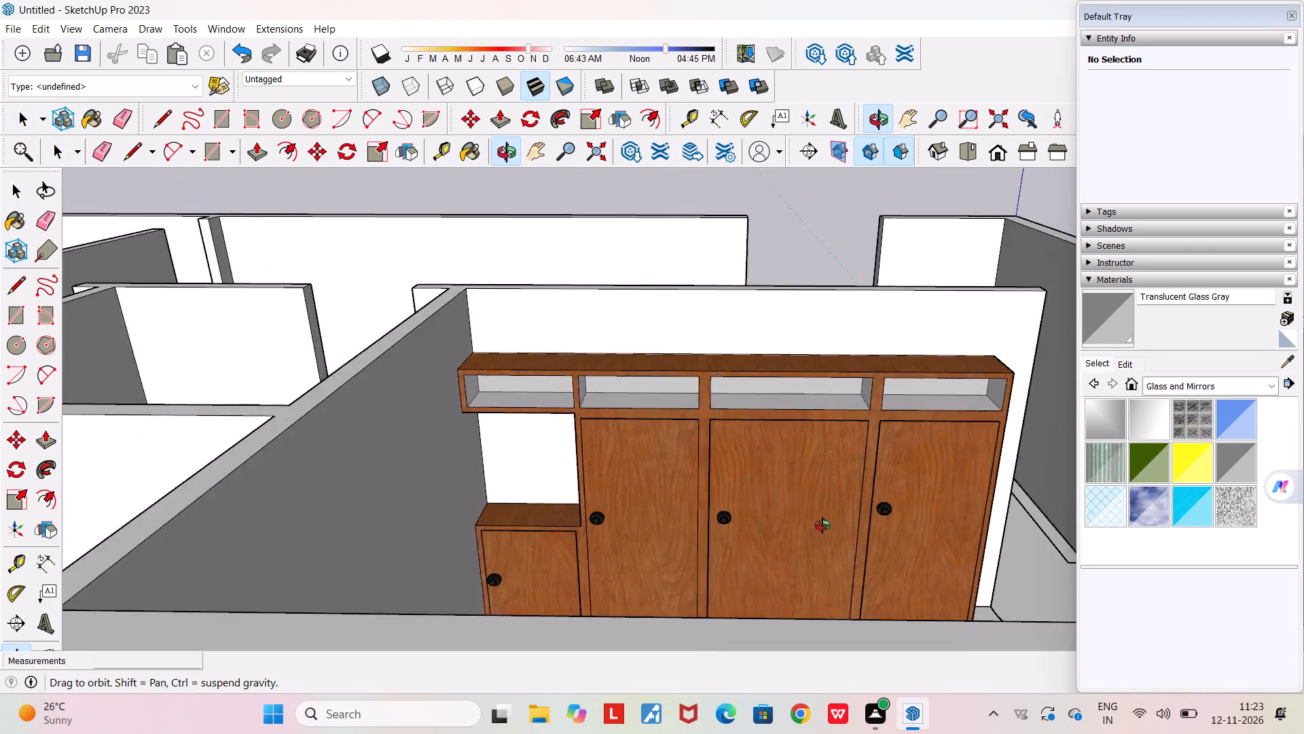
middle_drag(822, 525, 913, 543)
Paint the underside of the upper unit over the open niche with Wood Cherry Original from the Wood materials.
scroll(568, 495, up, 4)
middle_drag(564, 495, 523, 485)
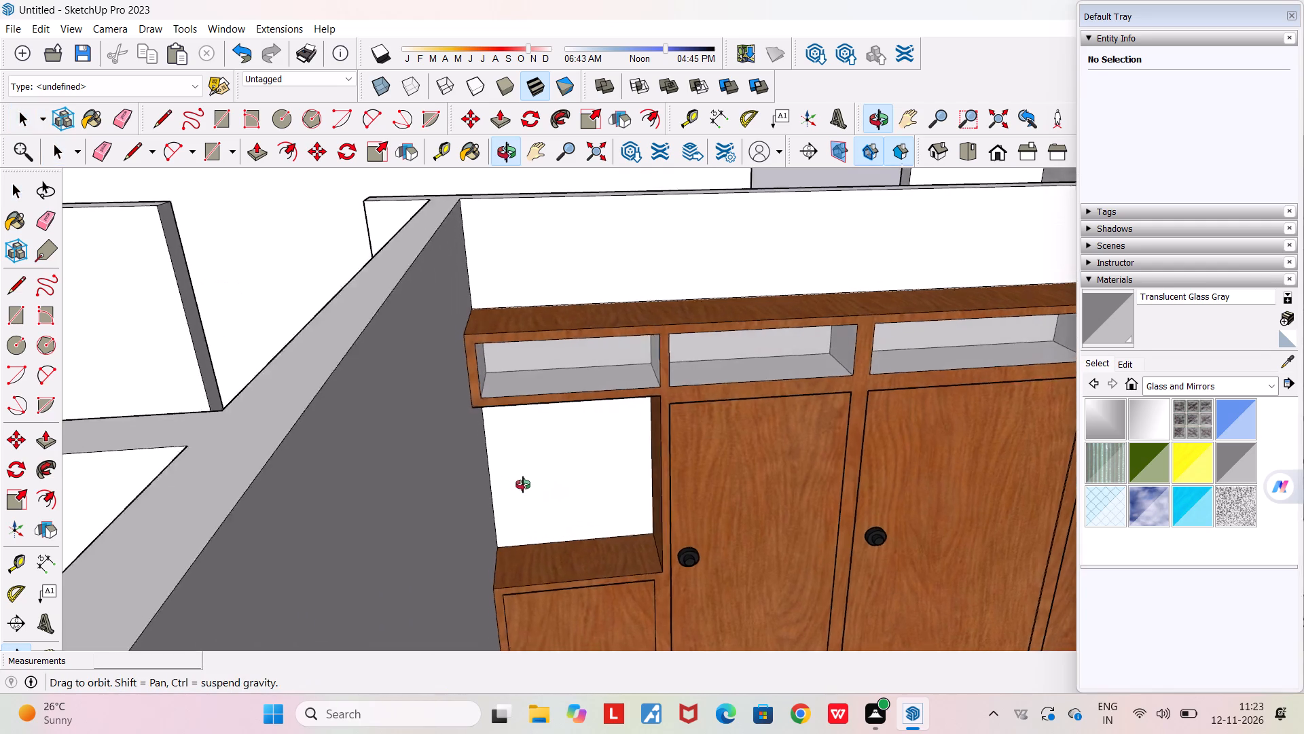
middle_drag(523, 485, 501, 430)
scroll(542, 422, up, 7)
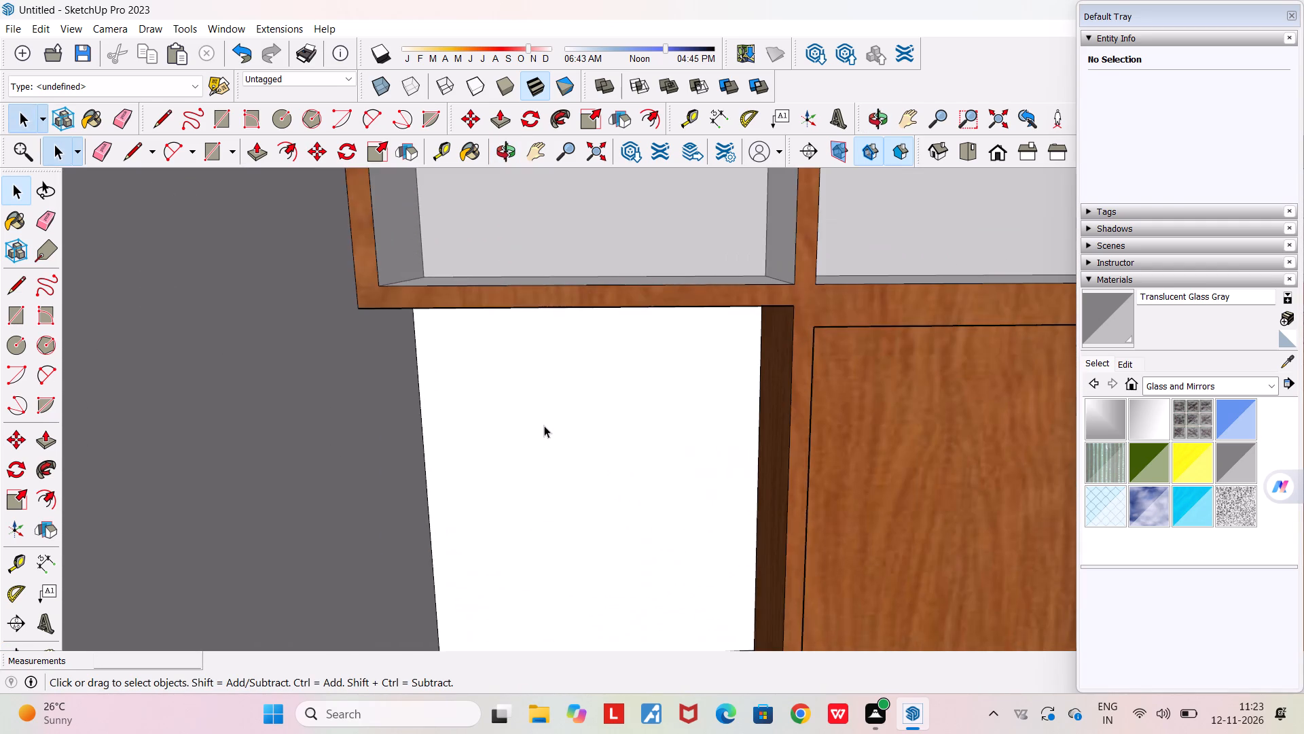
middle_drag(551, 448, 547, 394)
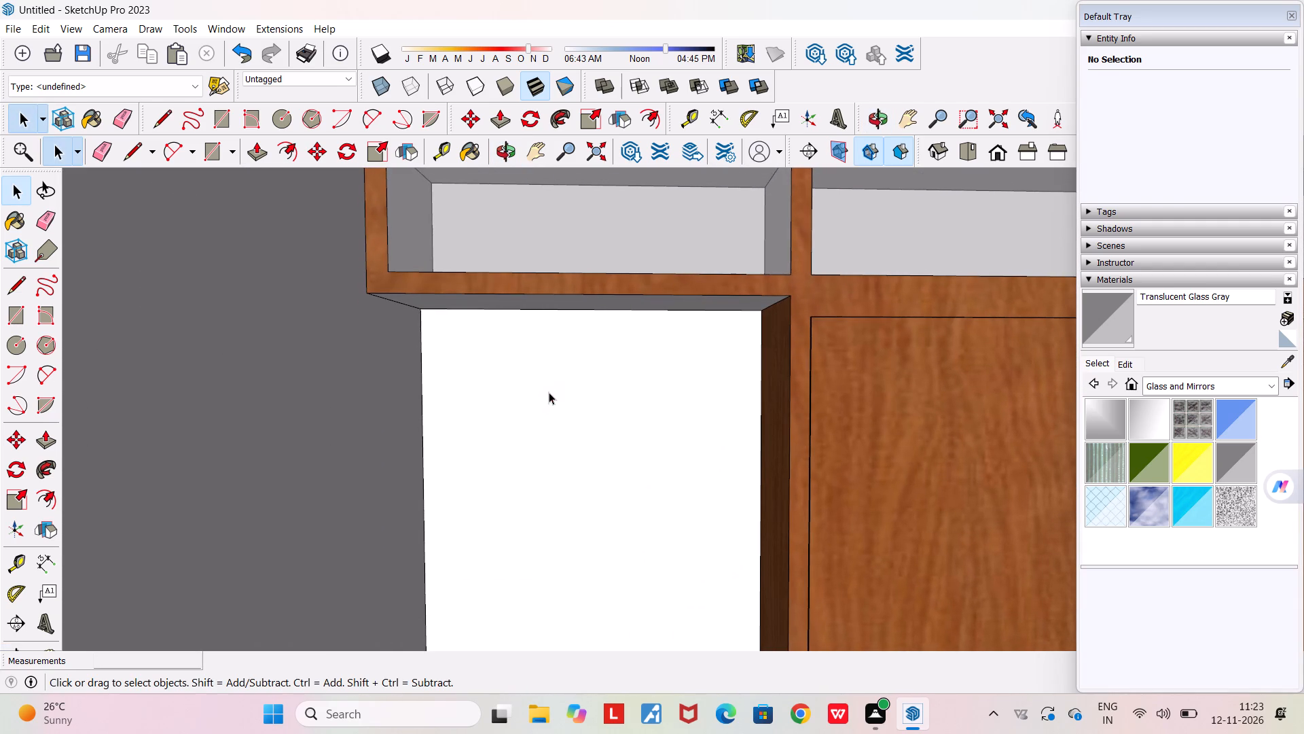
click(1228, 386)
scroll(1183, 483, down, 6)
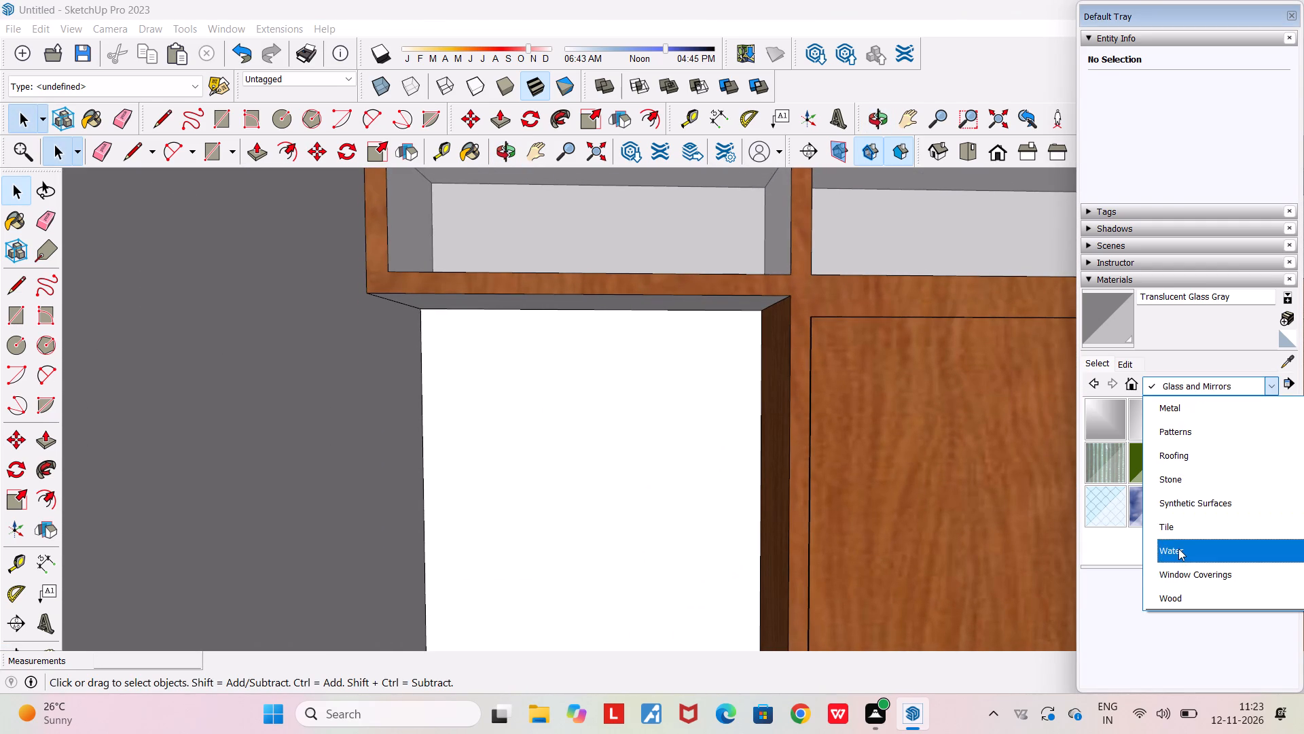
scroll(1178, 548, down, 1)
click(1182, 596)
click(1197, 418)
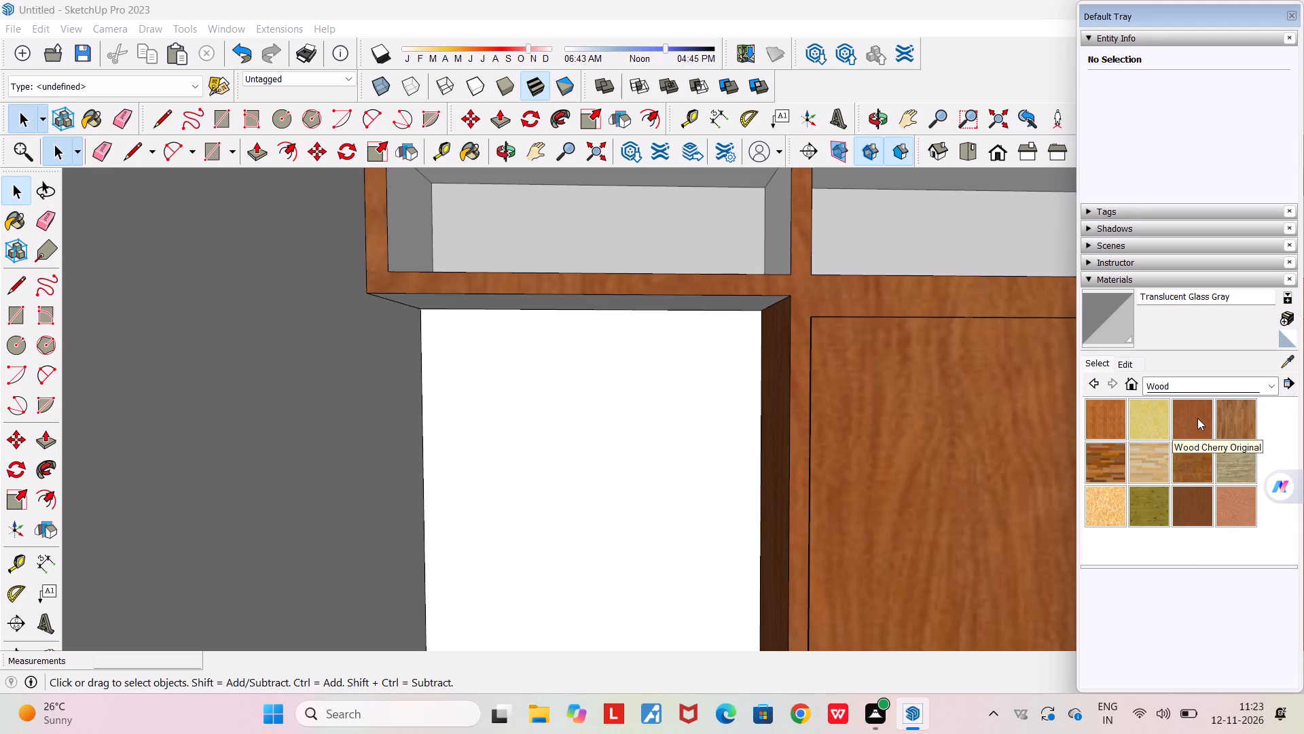
click(677, 302)
Draw a rectangle about 1.08 m by 0.92 m on the niche's back wall, leaving a narrow border around it.
middle_drag(706, 329, 702, 333)
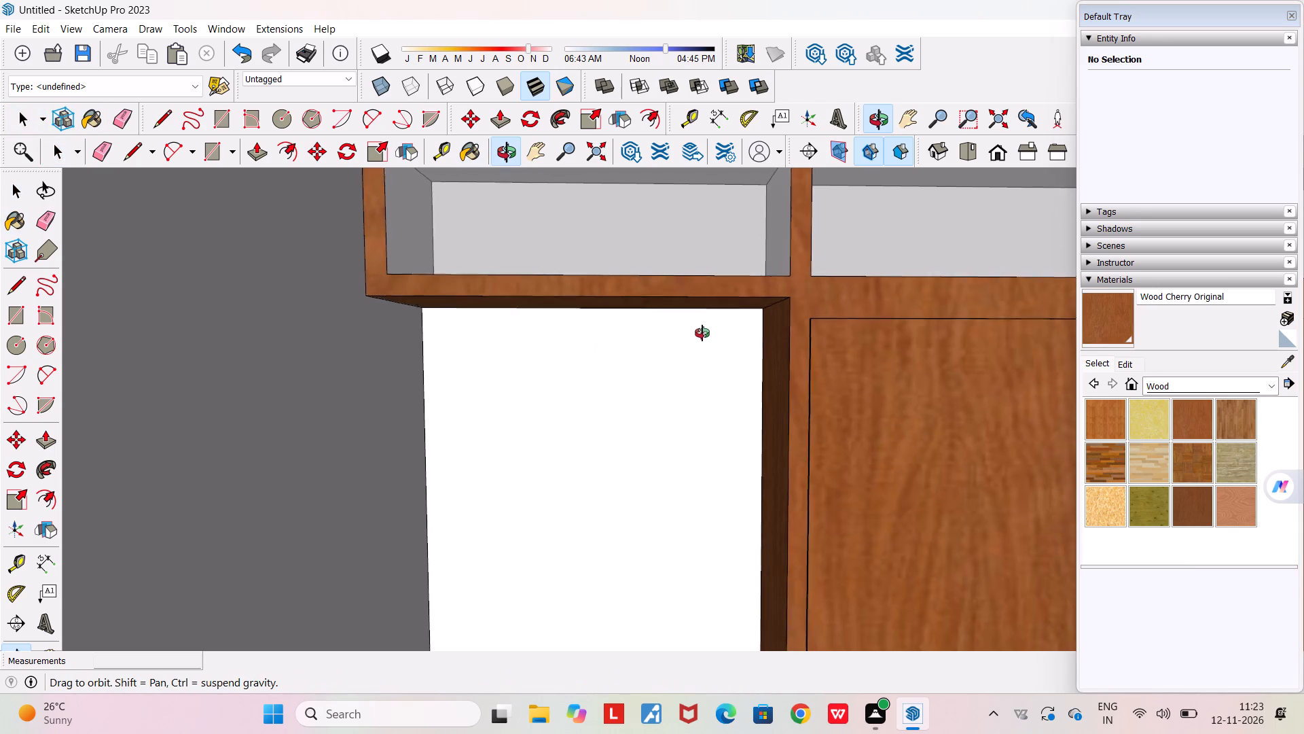
middle_drag(702, 333, 704, 300)
scroll(704, 300, down, 7)
middle_drag(704, 302, 706, 343)
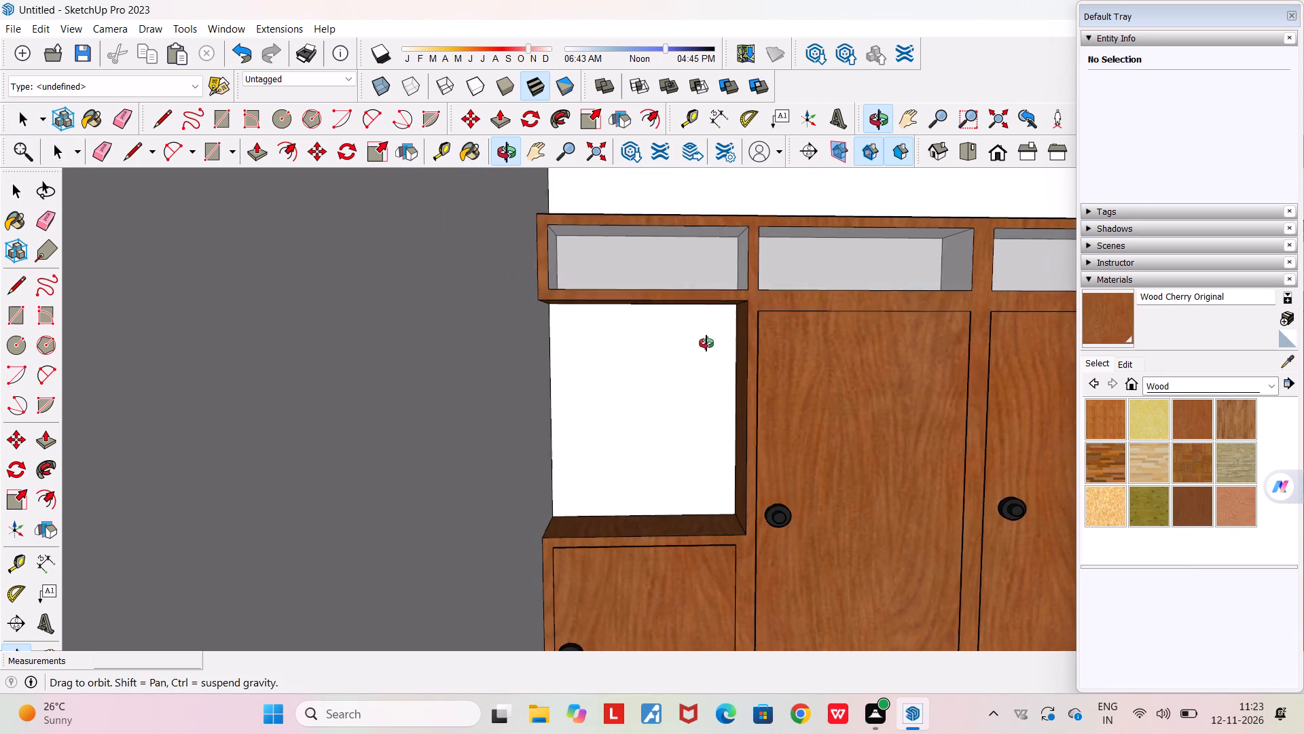
middle_drag(706, 343, 707, 332)
scroll(707, 332, up, 2)
scroll(666, 552, up, 2)
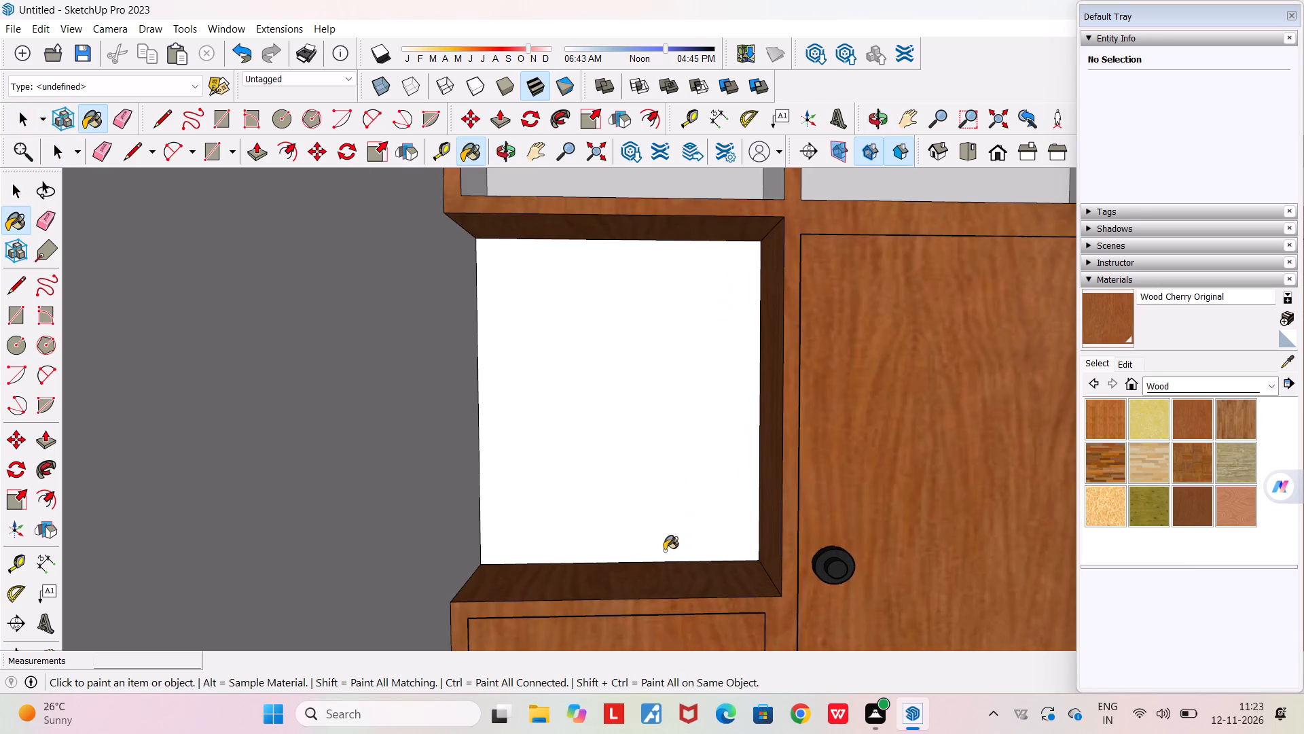
scroll(656, 550, up, 2)
scroll(656, 550, down, 2)
scroll(656, 550, up, 1)
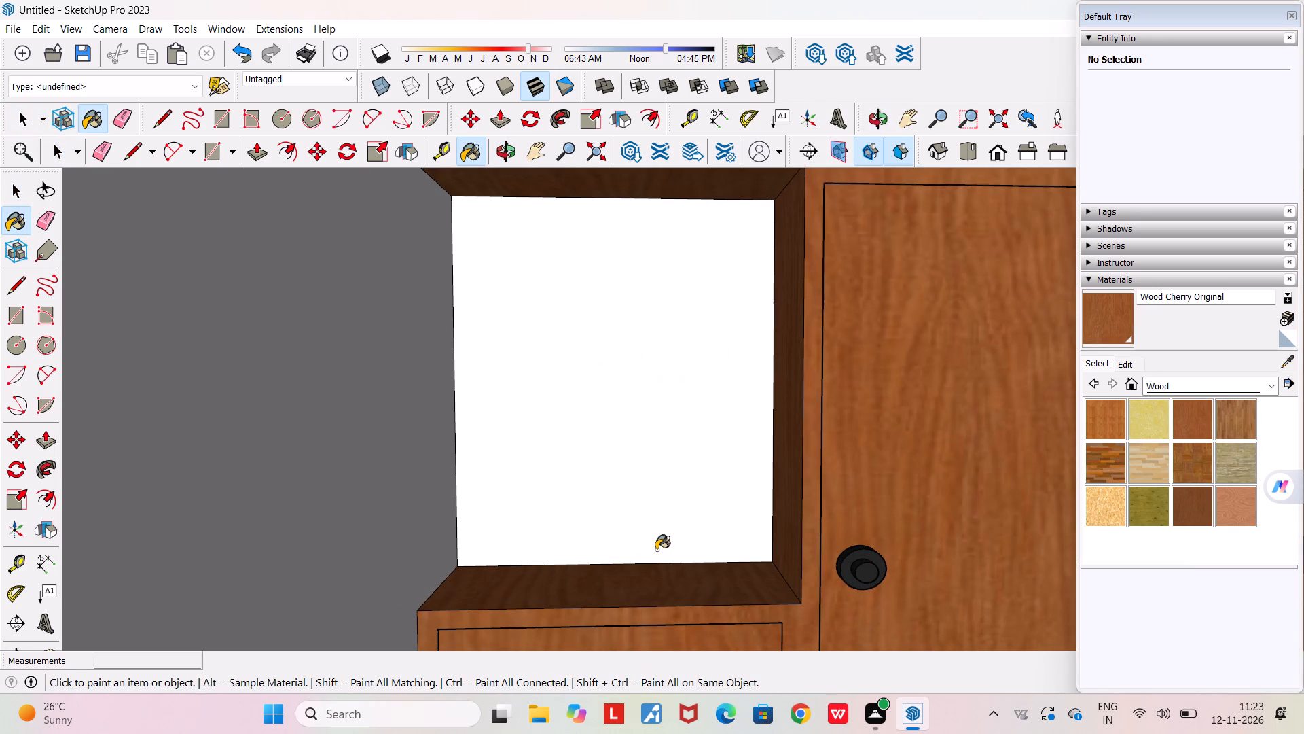
key(space)
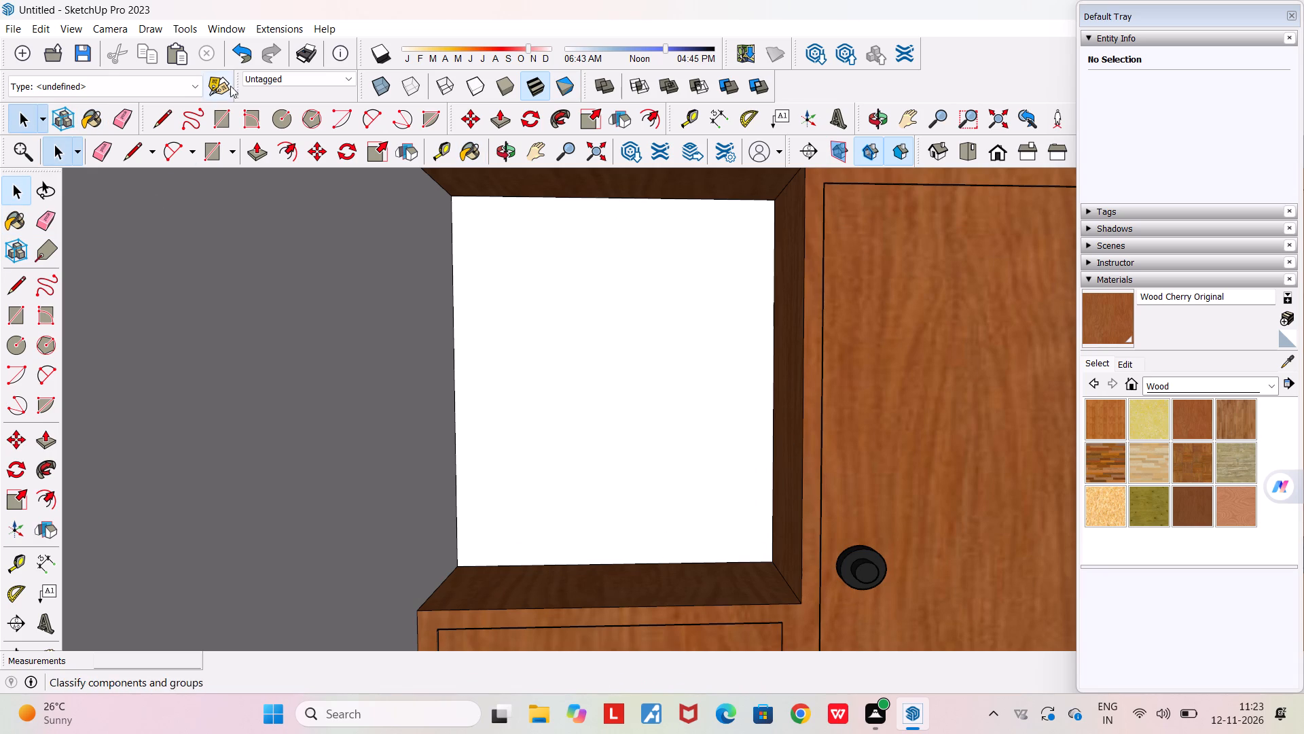
click(228, 124)
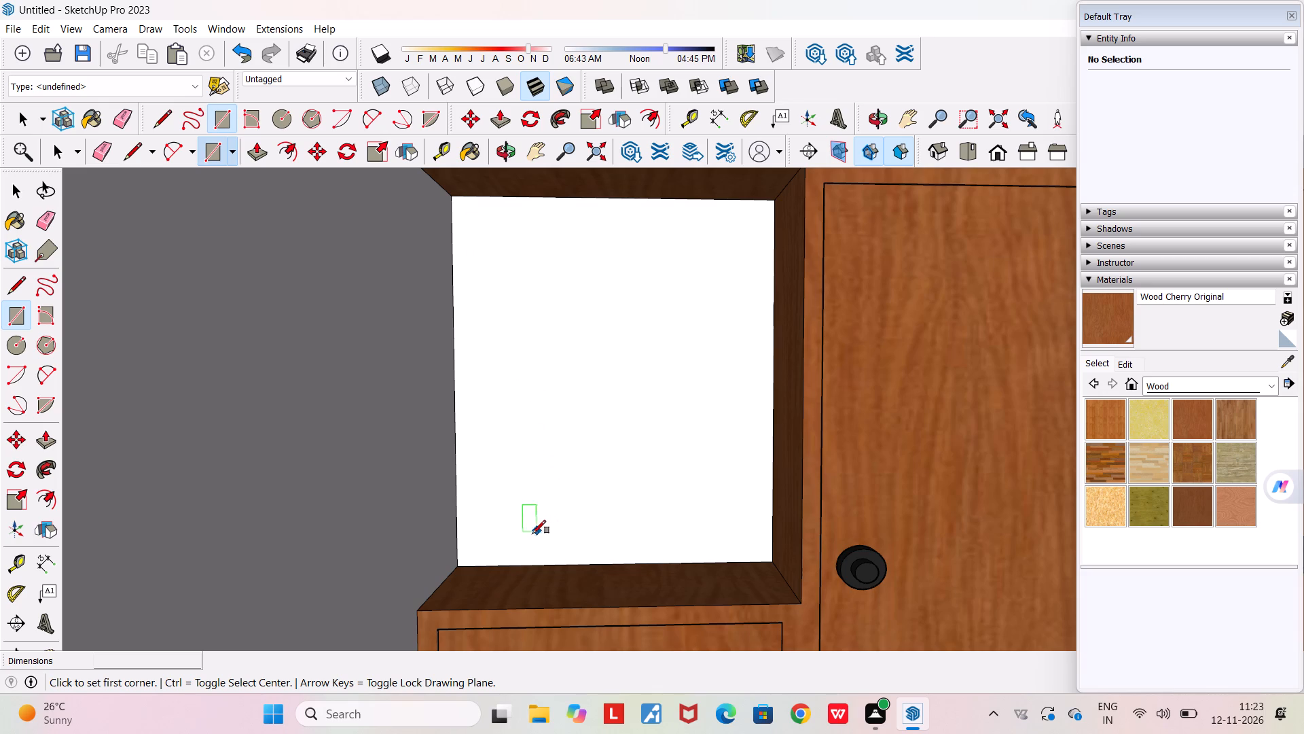
click(474, 555)
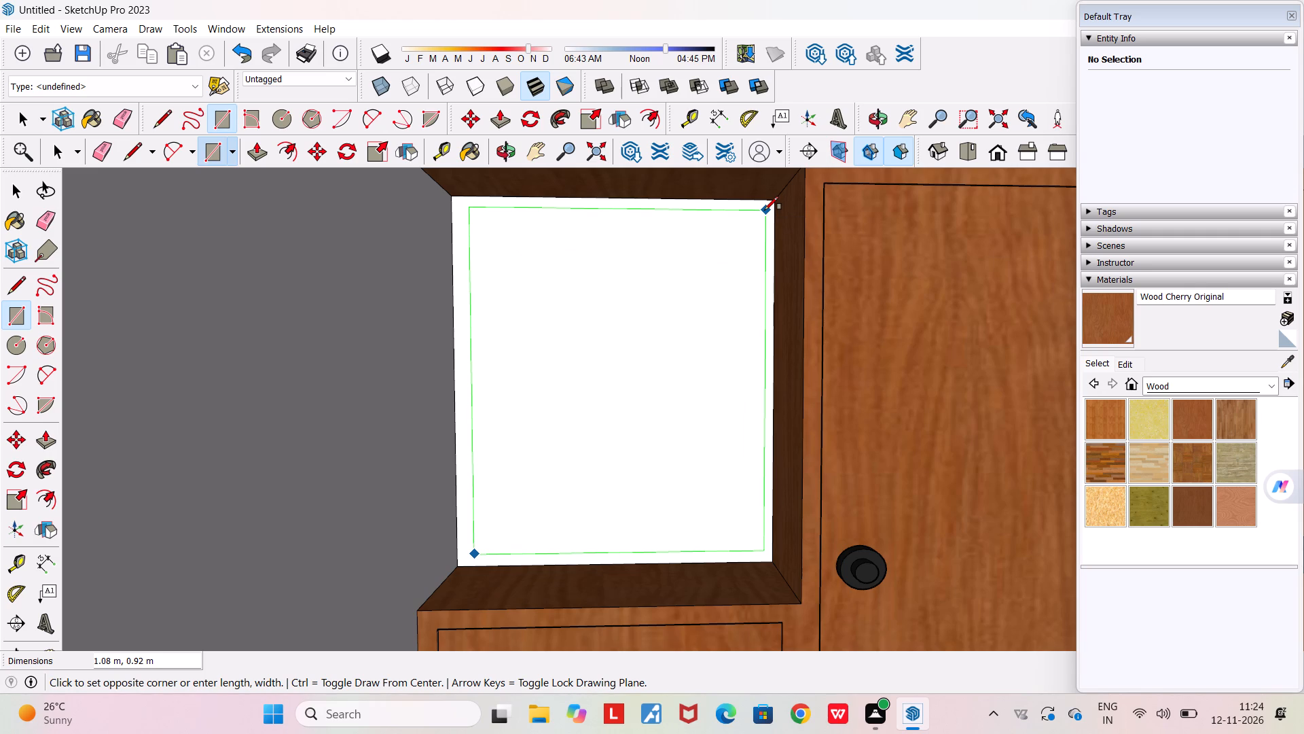
click(765, 210)
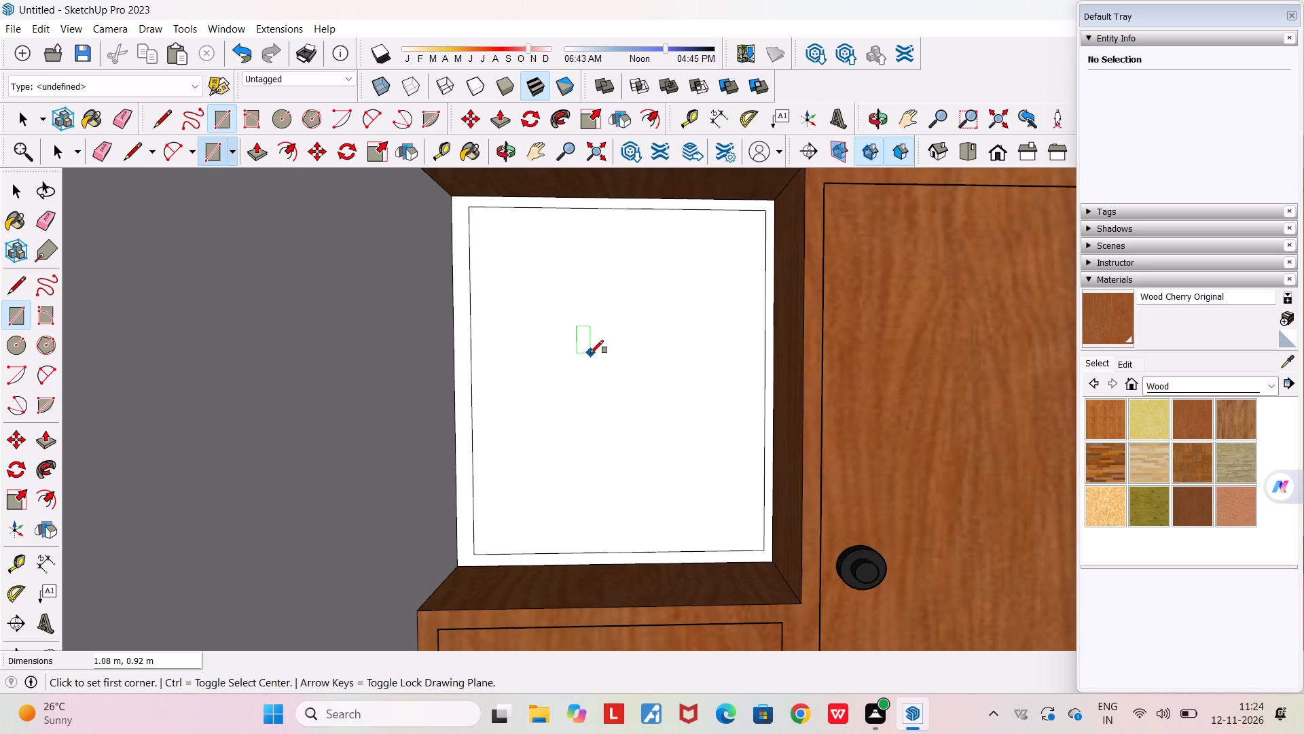
Push the rectangle on the niche's back wall about 0.04 m into the wall.
click(499, 120)
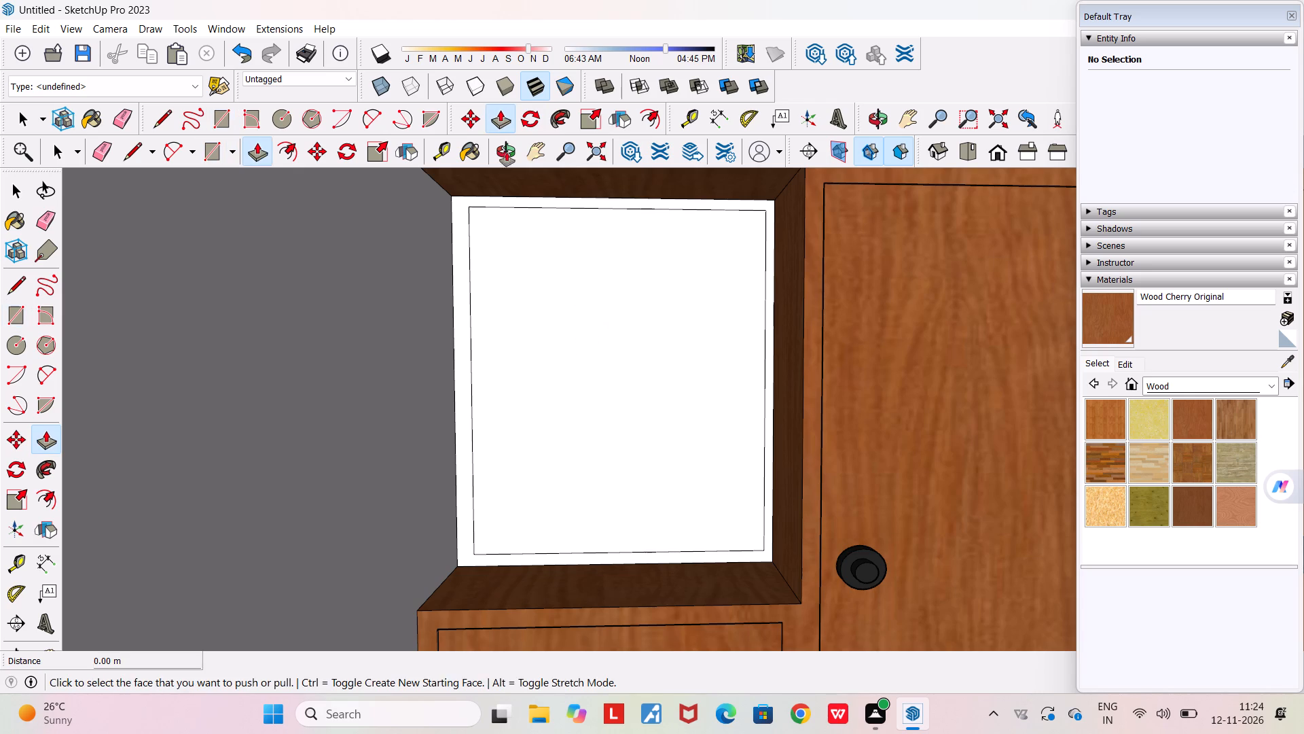
click(522, 307)
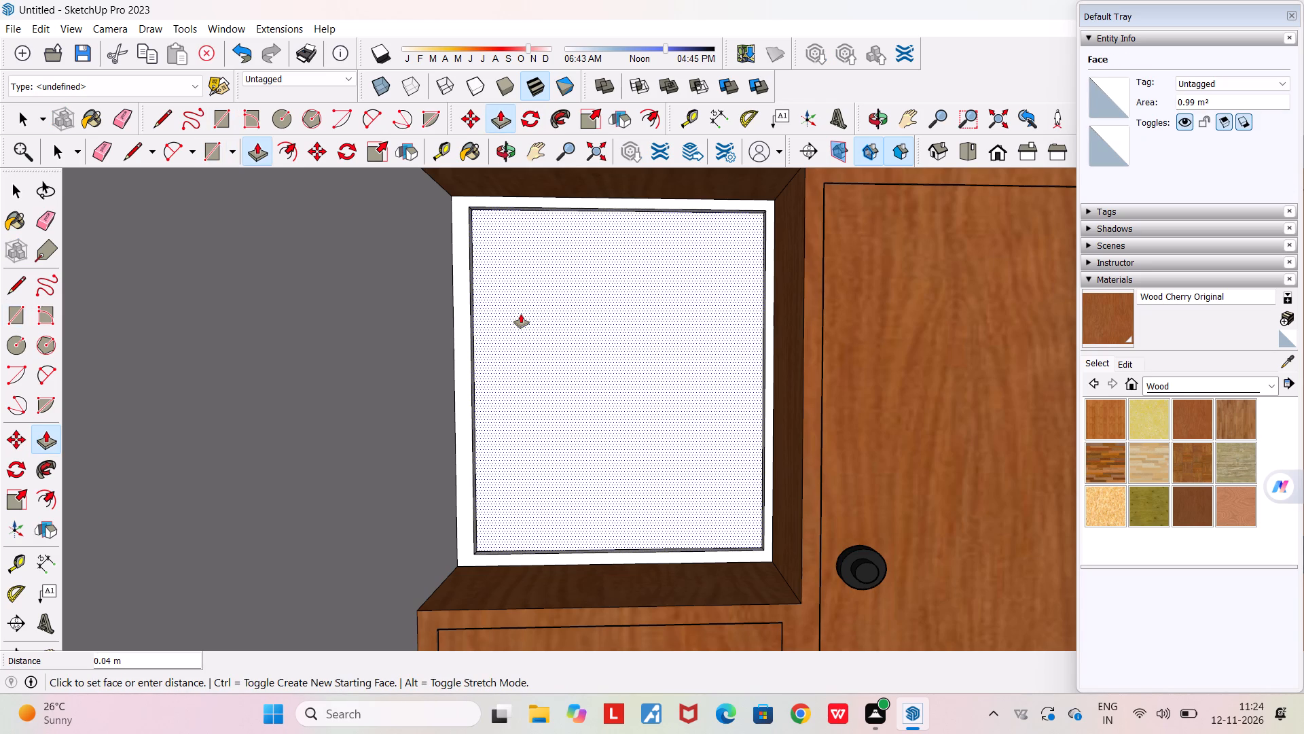
click(521, 314)
middle_drag(543, 301, 495, 410)
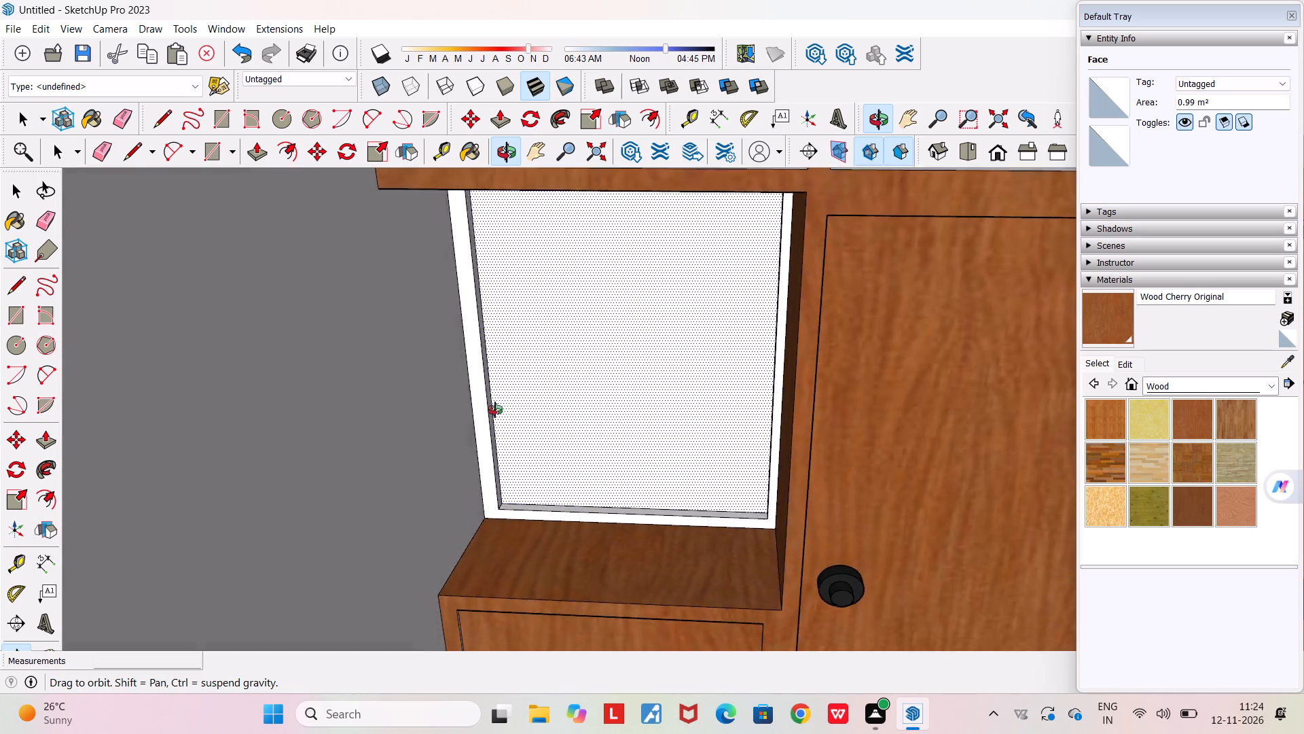
middle_drag(495, 410, 456, 415)
scroll(456, 415, down, 3)
middle_drag(576, 368, 659, 337)
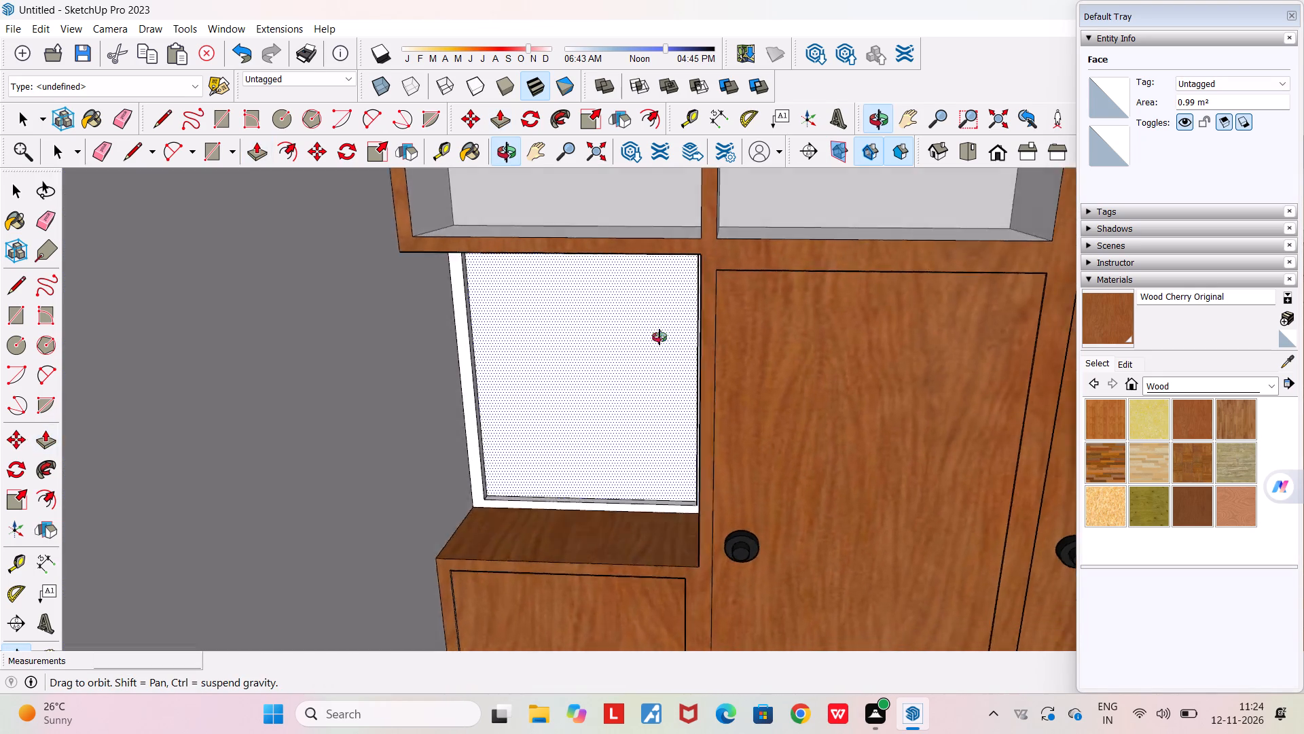
middle_drag(659, 337, 676, 292)
scroll(676, 292, down, 1)
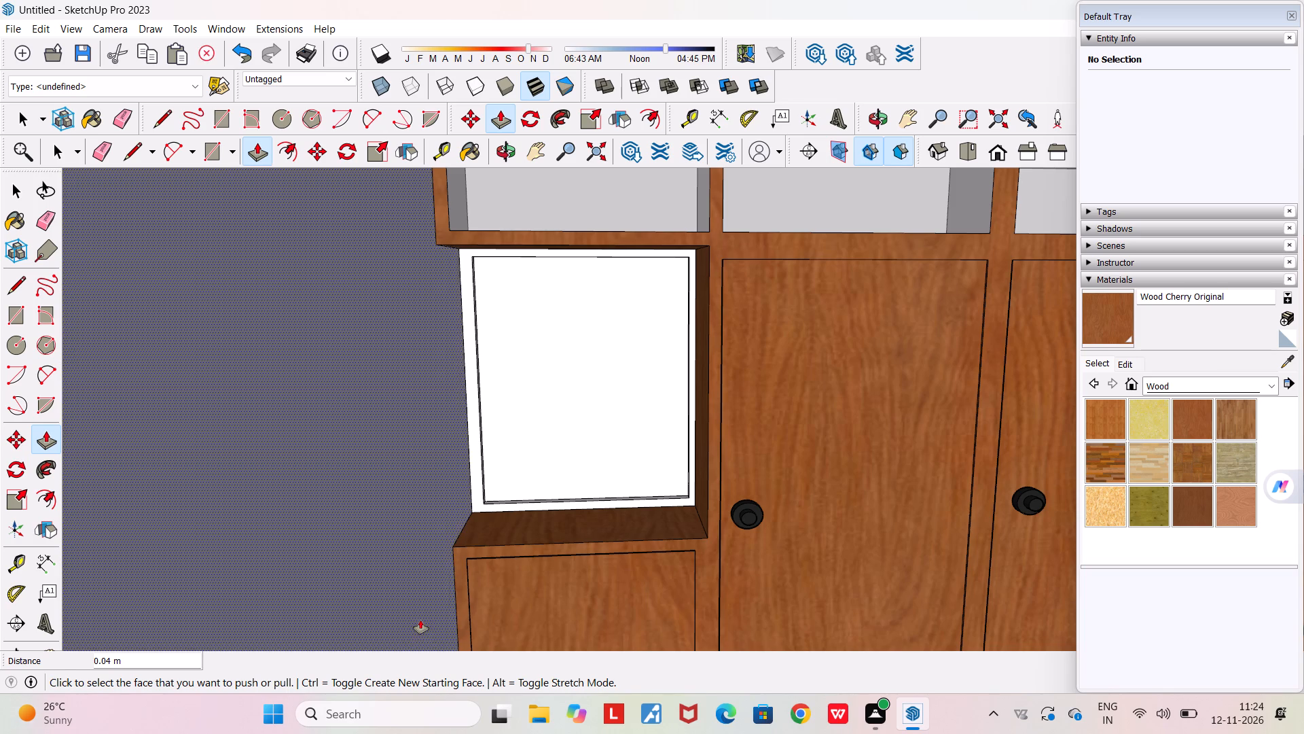
key(space)
Paint the recessed panel on the niche's back wall with Translucent Glass Gray from the Glass and Mirrors materials.
click(1177, 383)
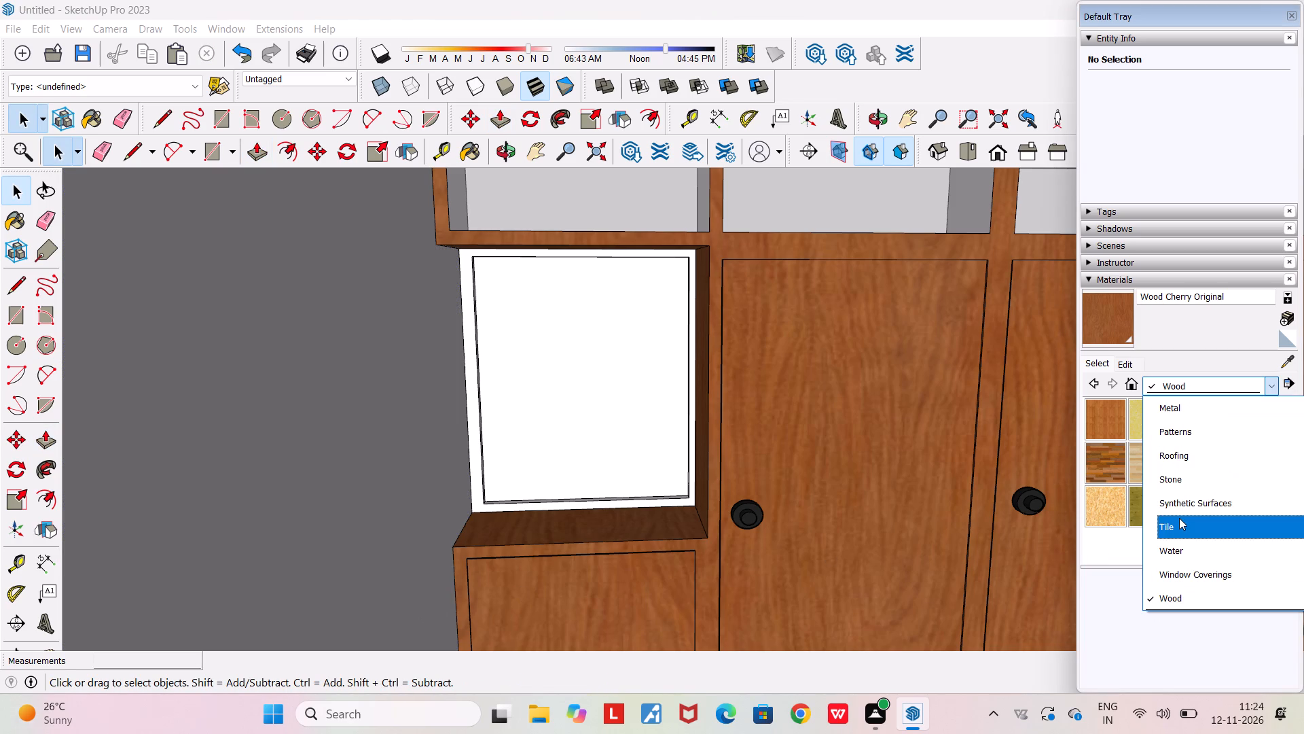
scroll(1179, 518, down, 4)
scroll(1179, 518, up, 3)
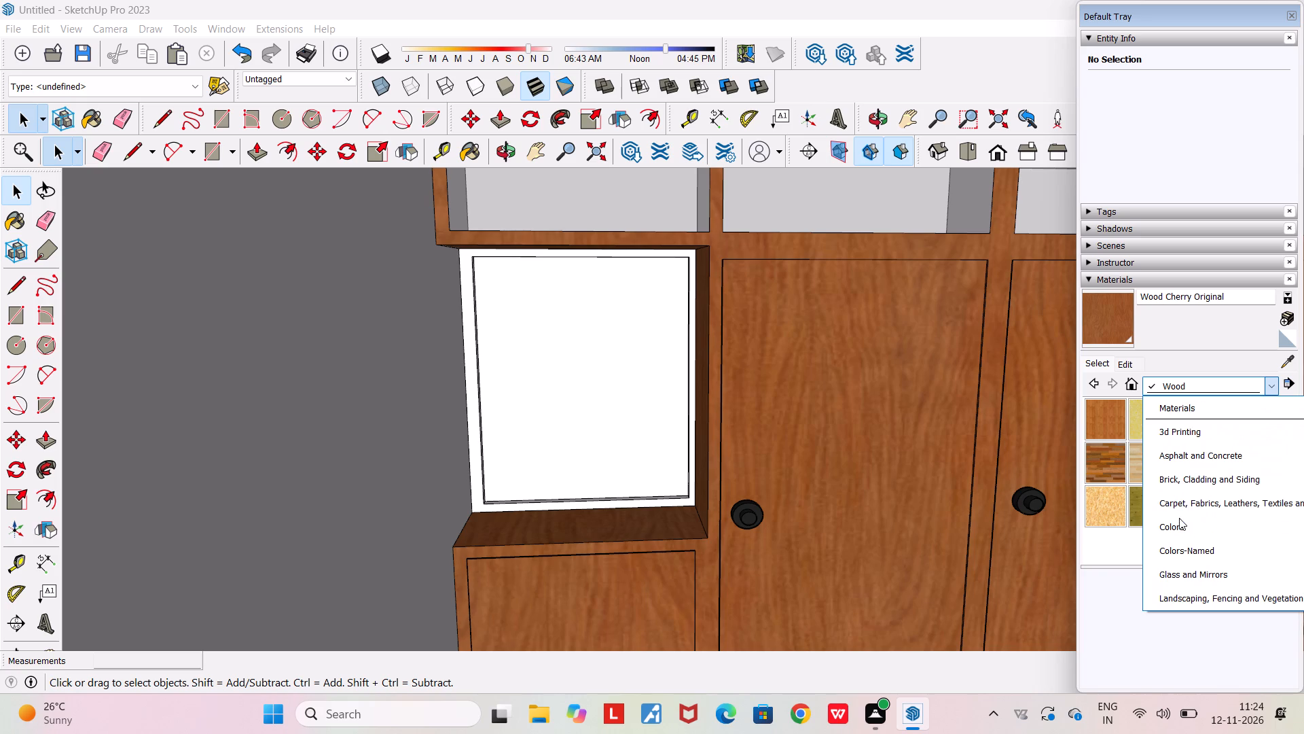
scroll(1179, 518, down, 2)
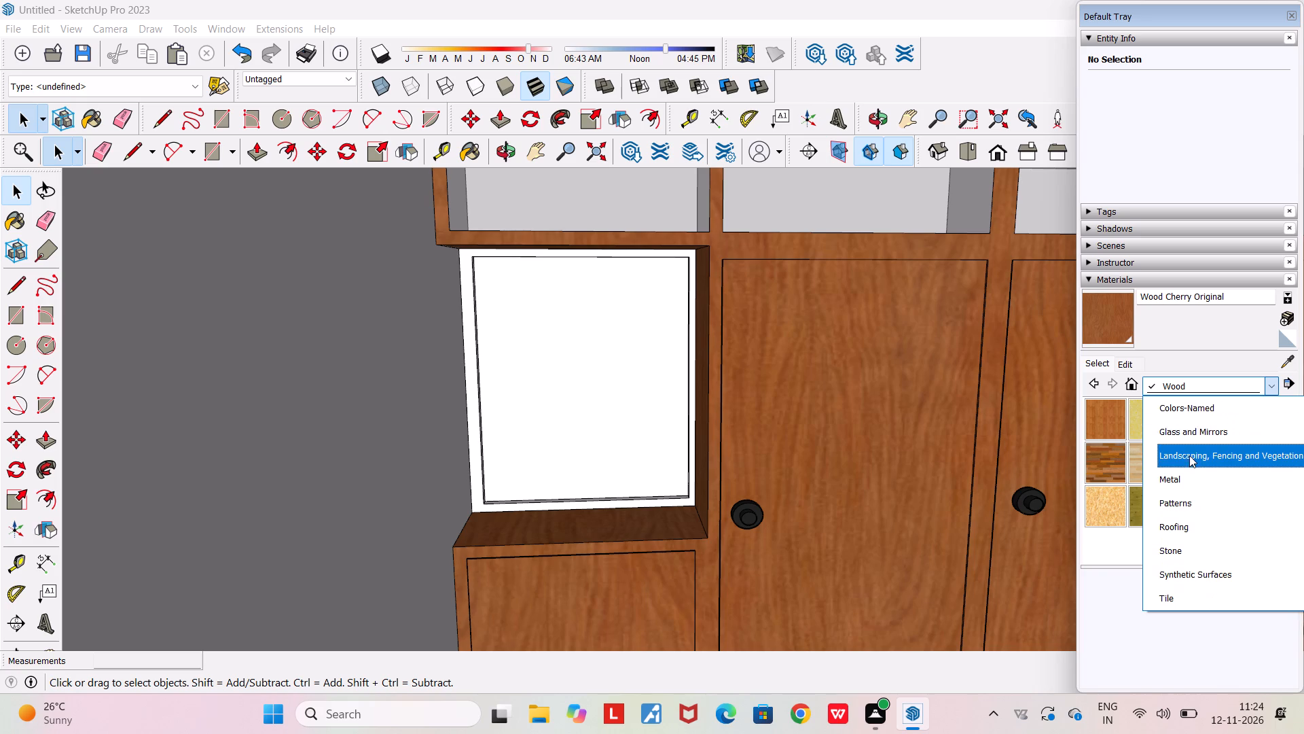
click(1190, 430)
click(1227, 462)
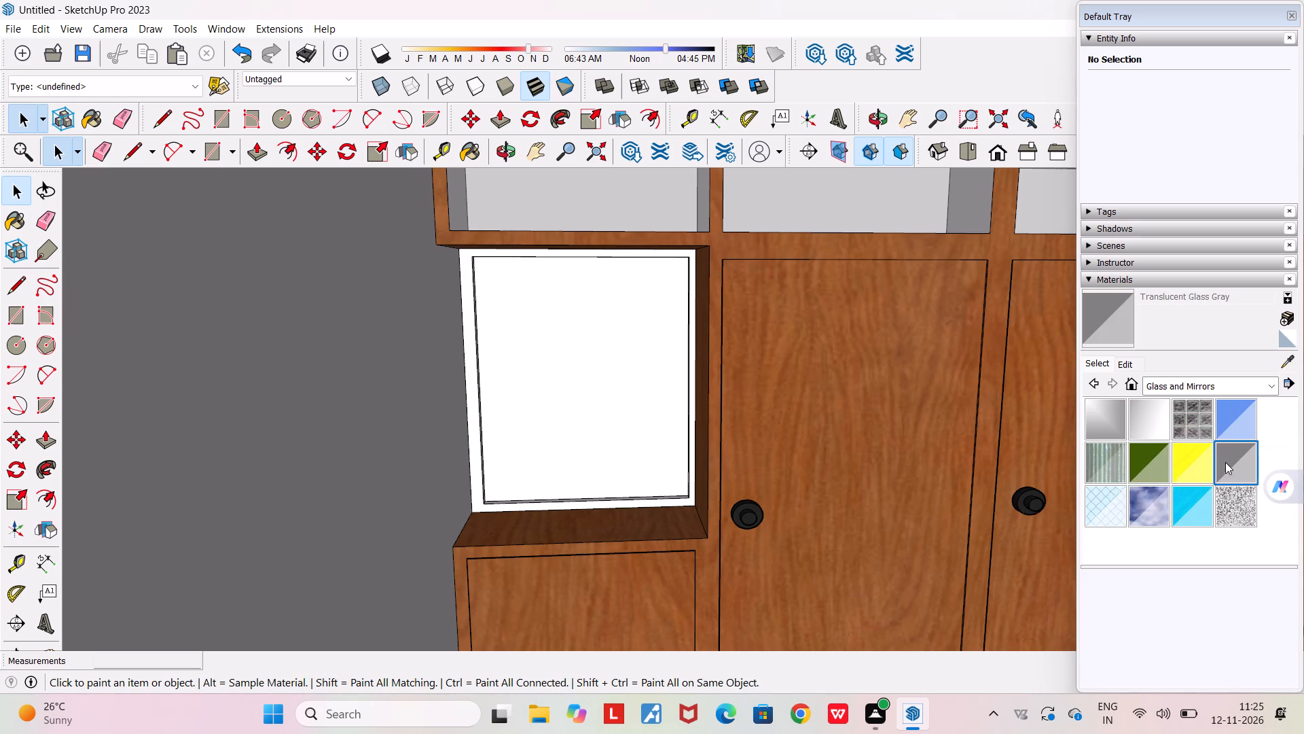
click(528, 402)
middle_drag(570, 437, 503, 427)
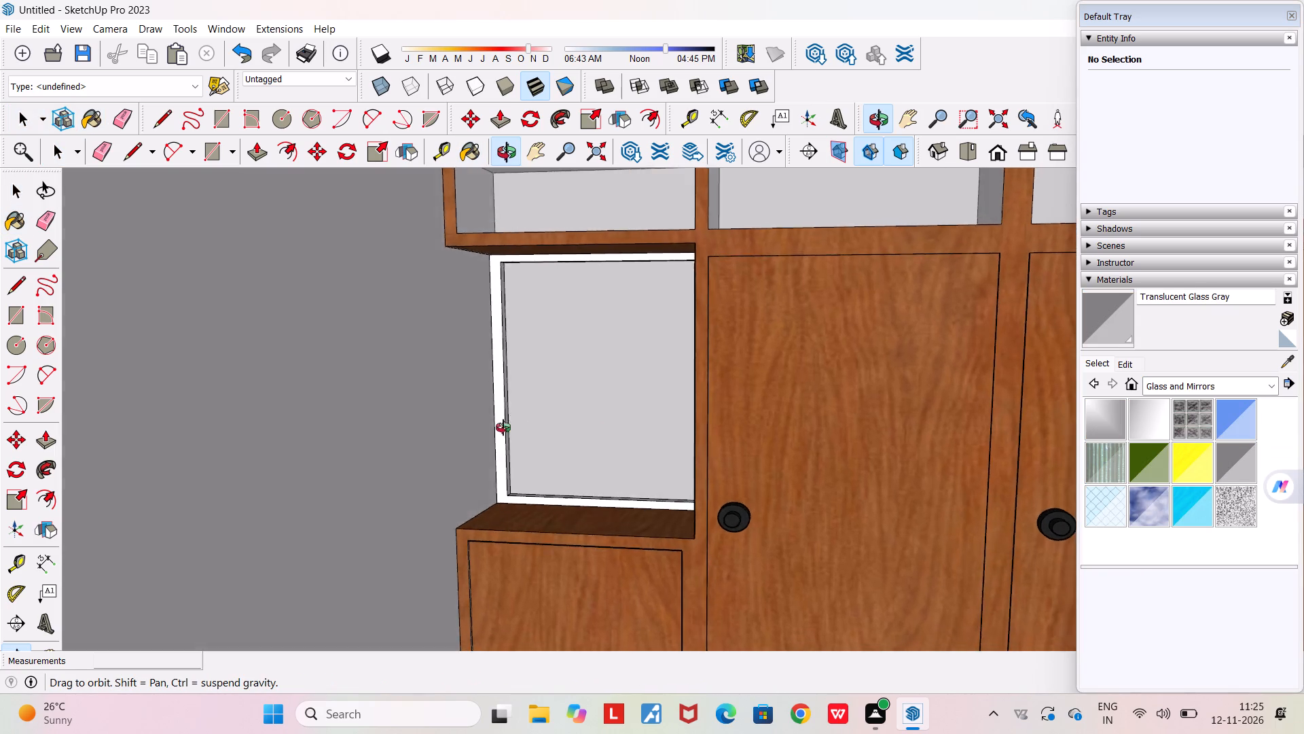
middle_drag(503, 427, 521, 437)
scroll(521, 437, down, 4)
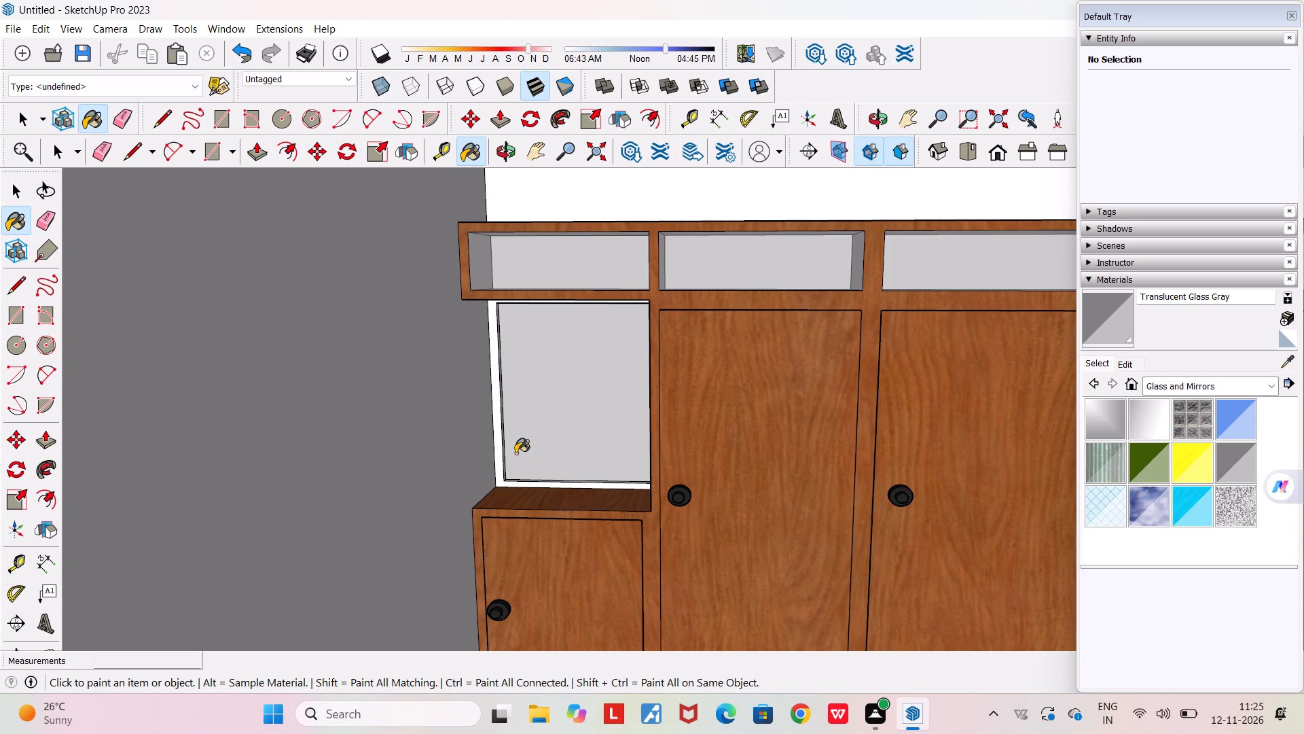
Paint the narrow border around the recessed panel on the niche's back wall with black Color M09 from the Colors materials.
click(1242, 389)
scroll(1176, 486, up, 5)
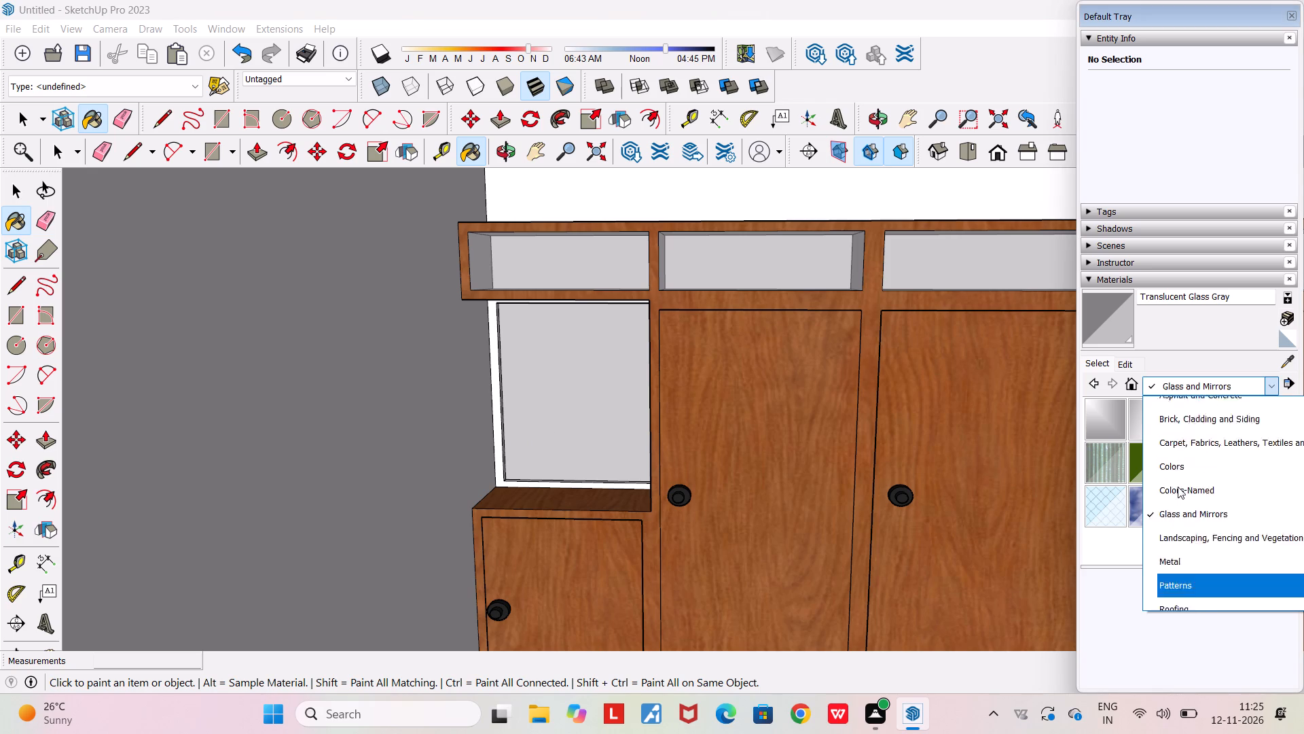
click(1180, 546)
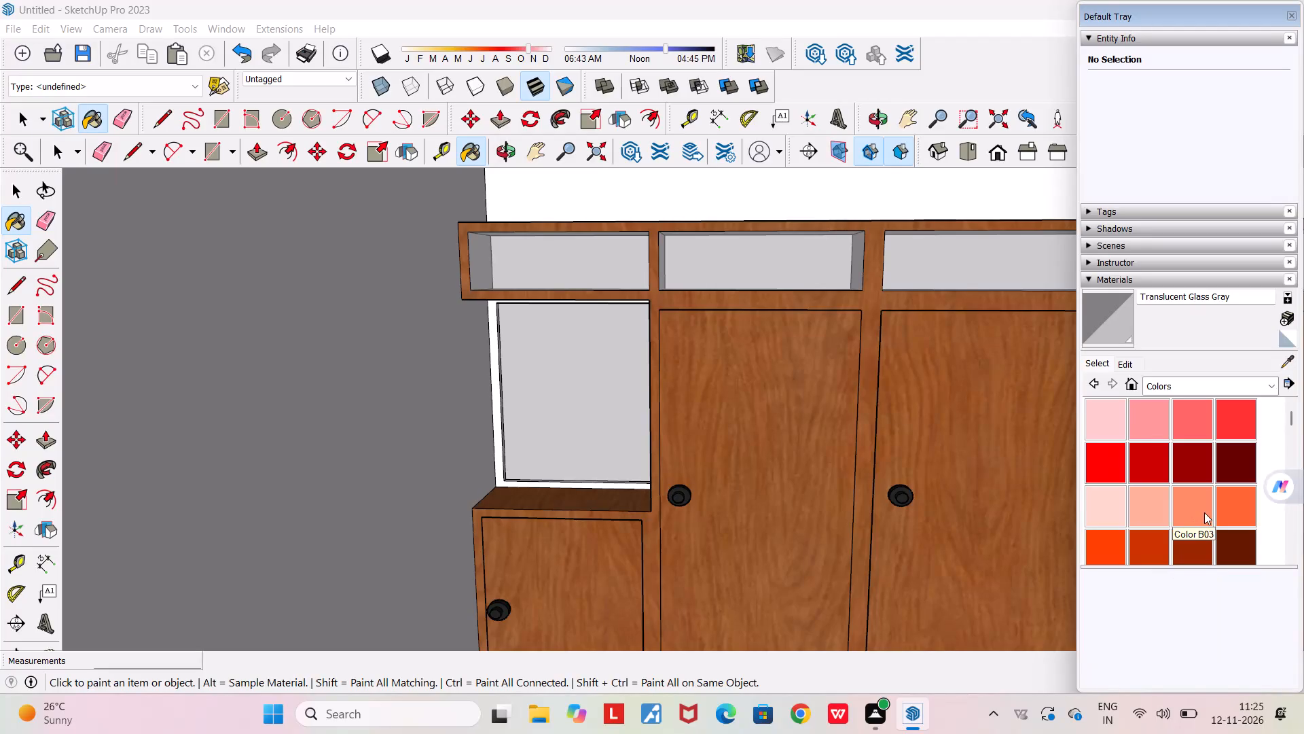
scroll(1204, 512, down, 6)
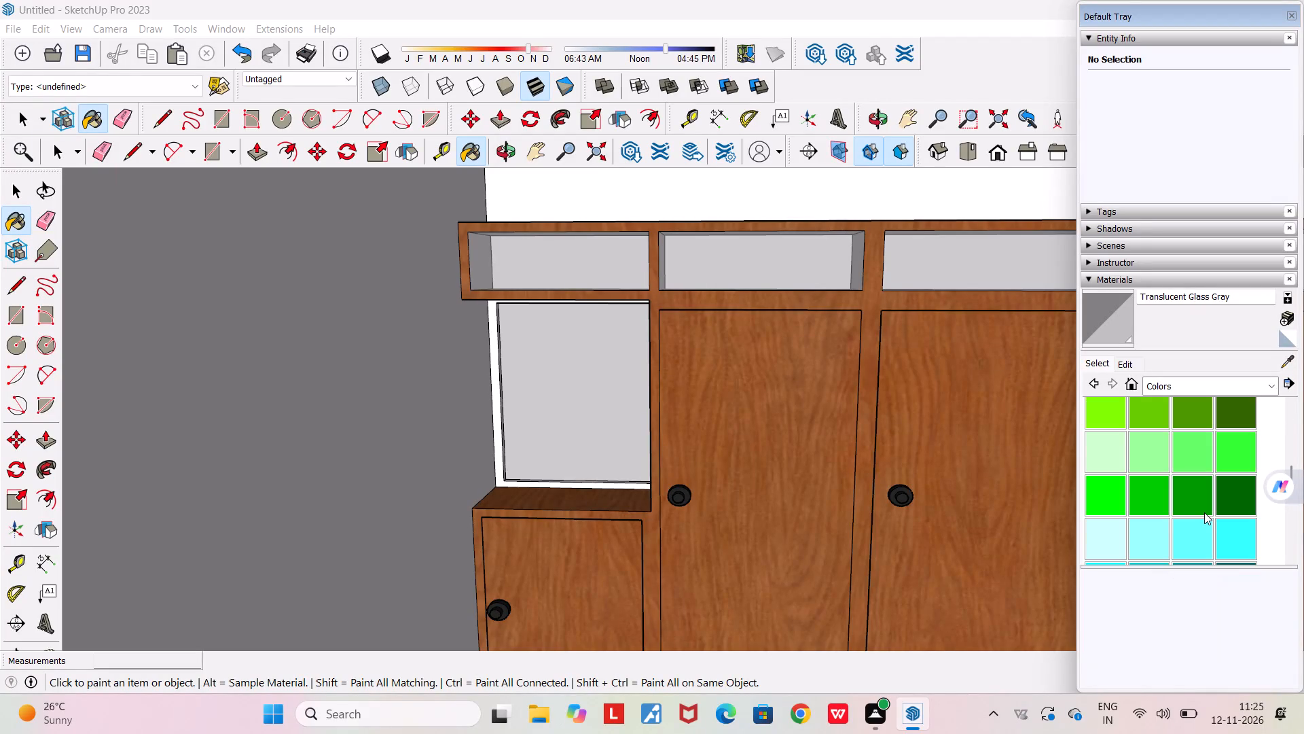
scroll(1204, 512, down, 8)
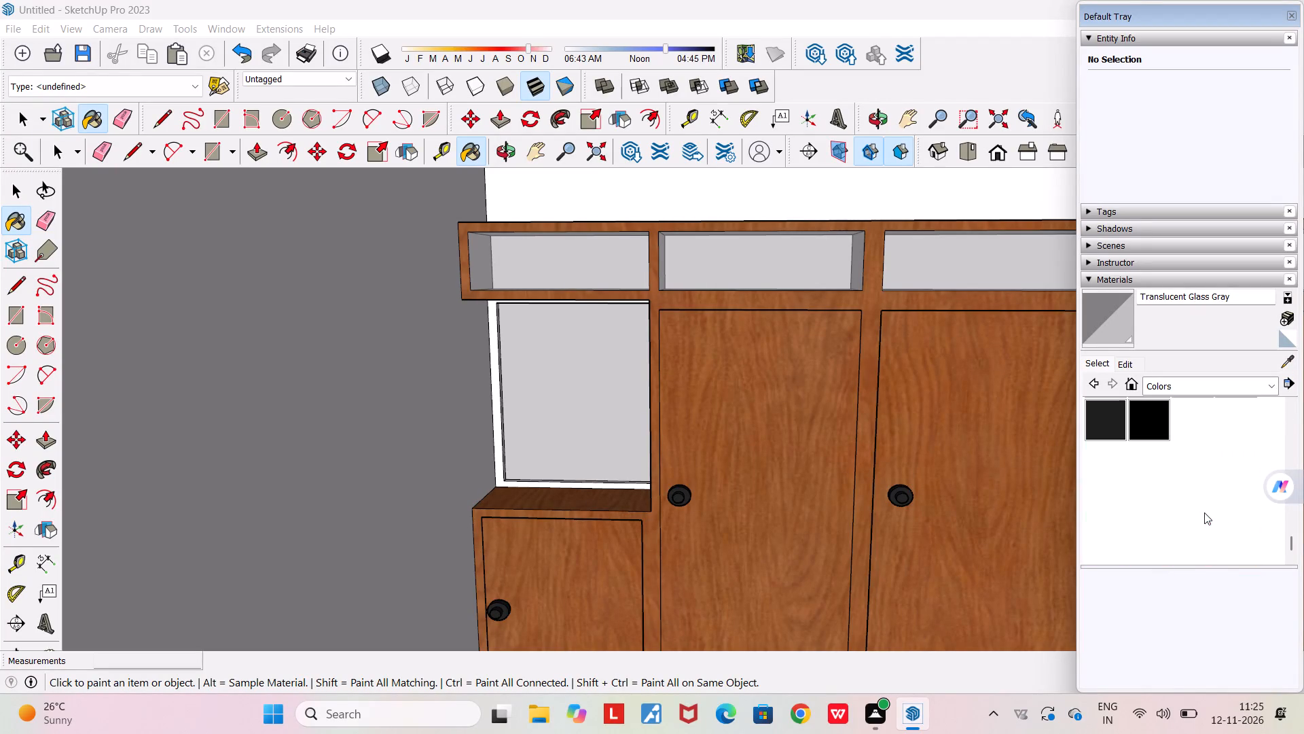
click(1153, 429)
scroll(481, 359, up, 5)
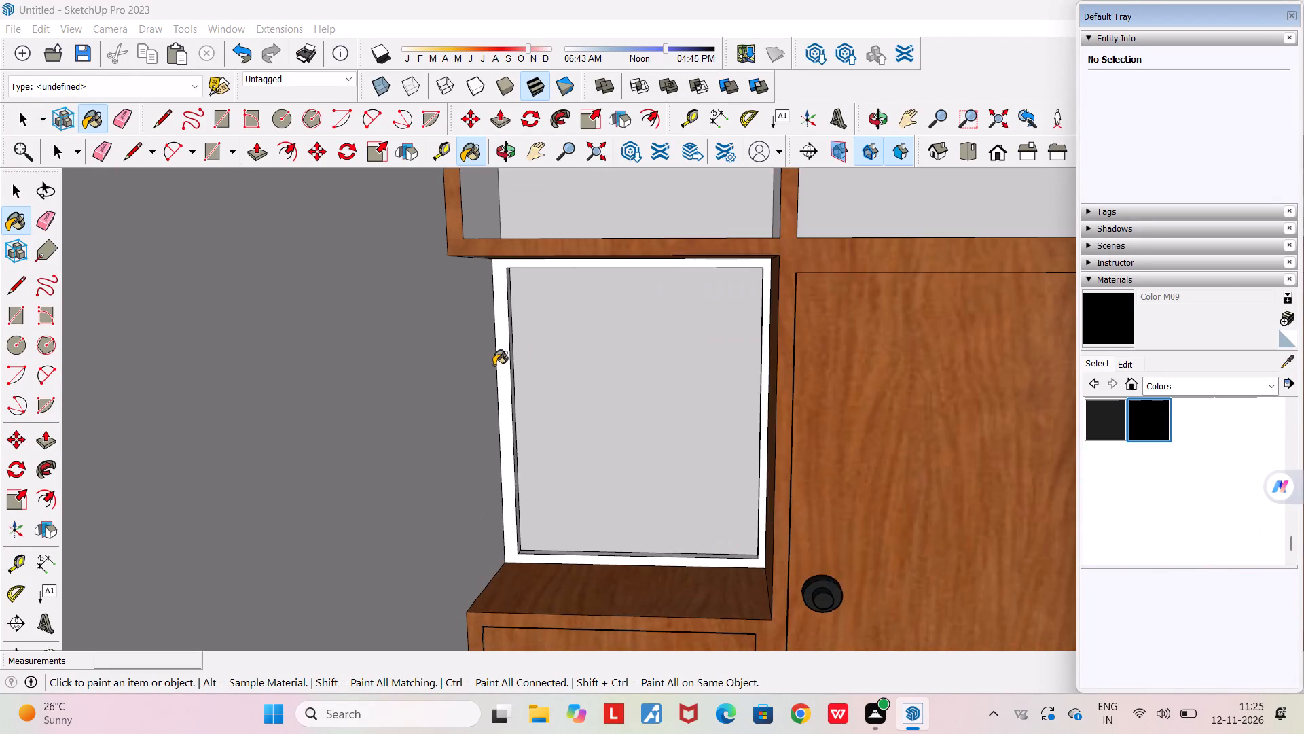
scroll(494, 365, up, 5)
click(509, 355)
Paint the left and top inner edges of the niche's back-wall recess with Color M09.
middle_drag(519, 353, 585, 345)
scroll(585, 345, down, 5)
scroll(582, 345, up, 4)
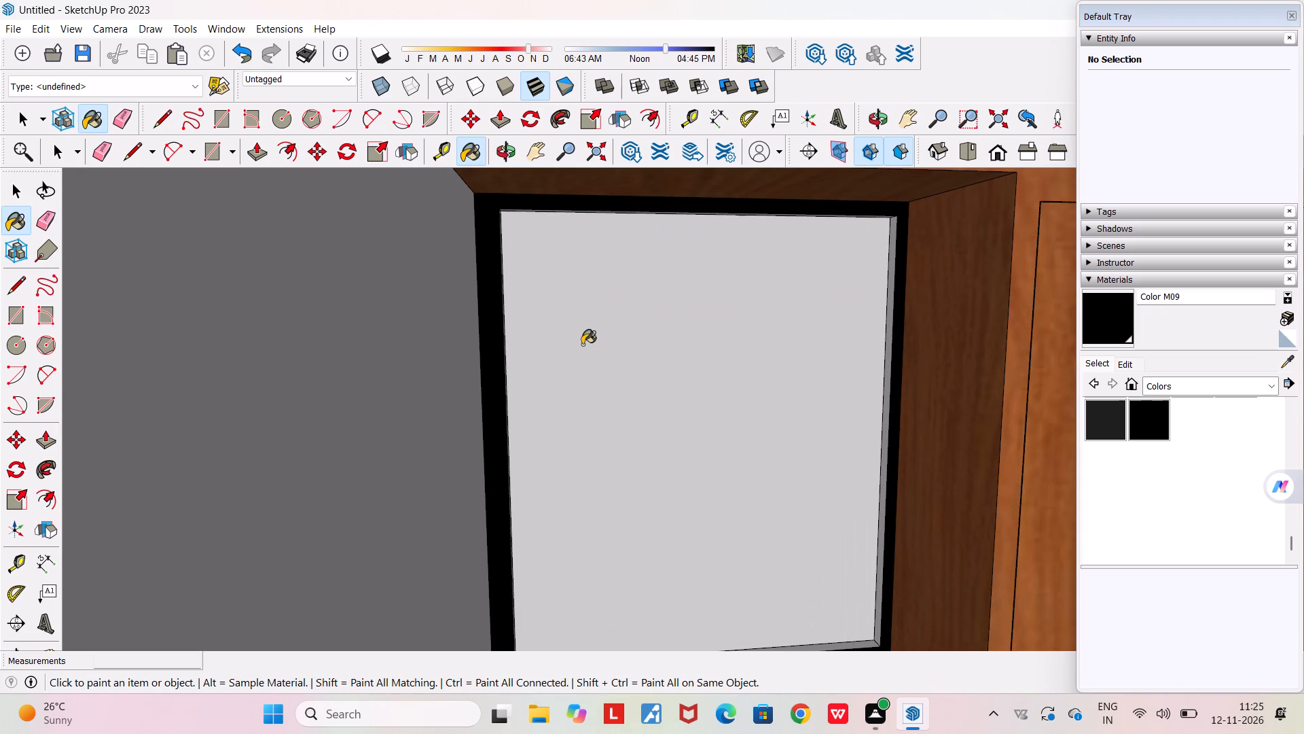
scroll(582, 345, down, 1)
middle_drag(573, 343, 446, 342)
scroll(446, 342, down, 4)
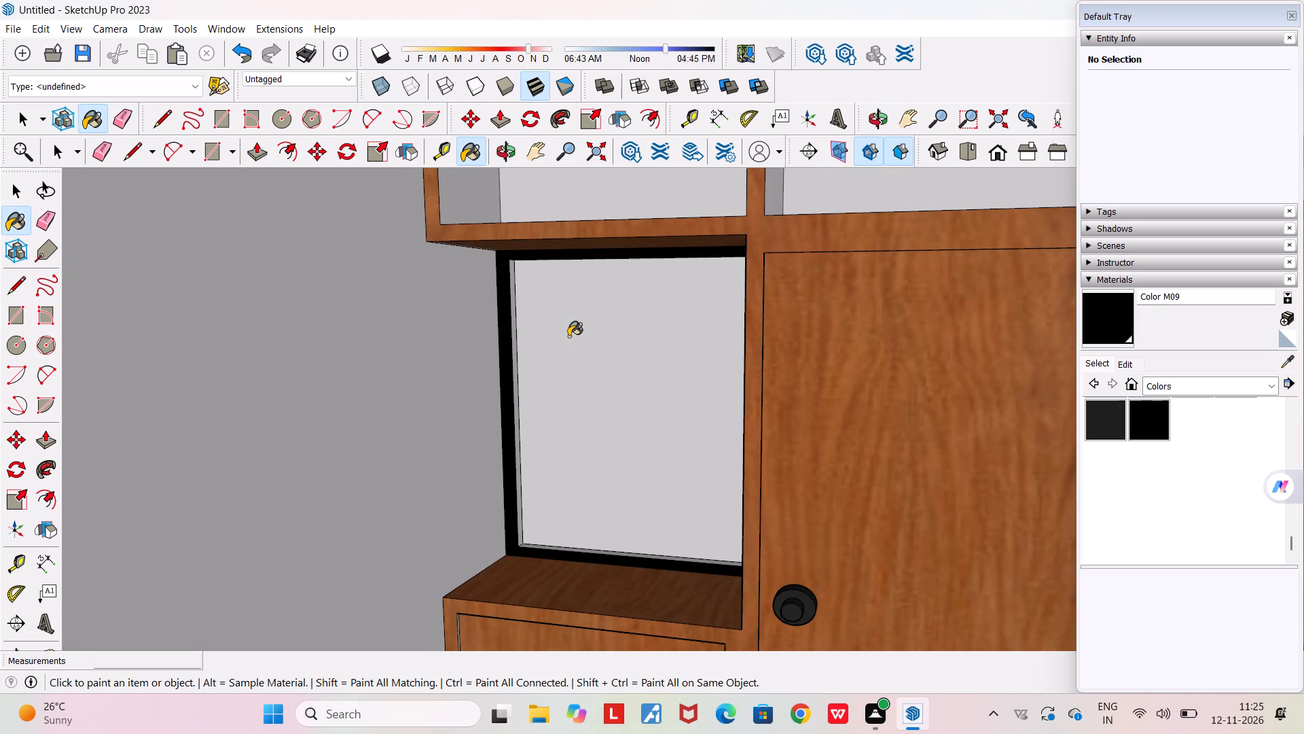
scroll(525, 349, up, 11)
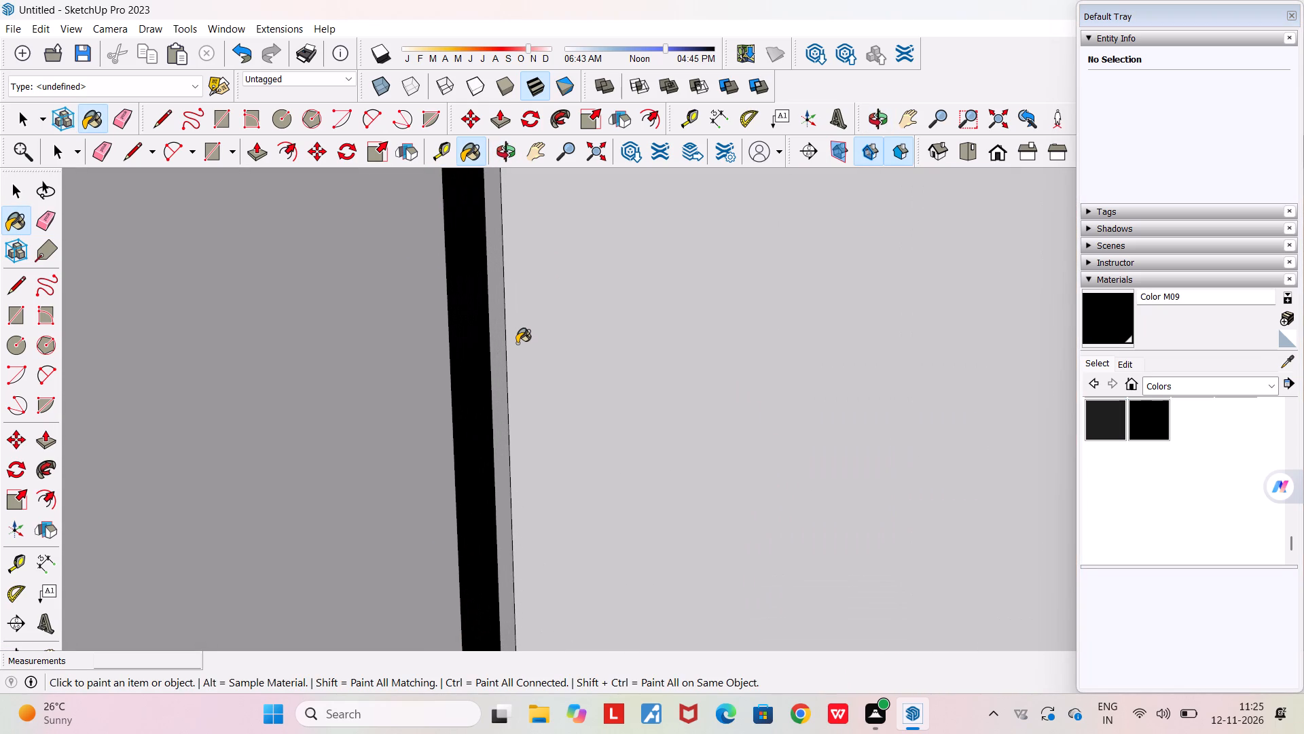
click(496, 325)
scroll(496, 326, down, 10)
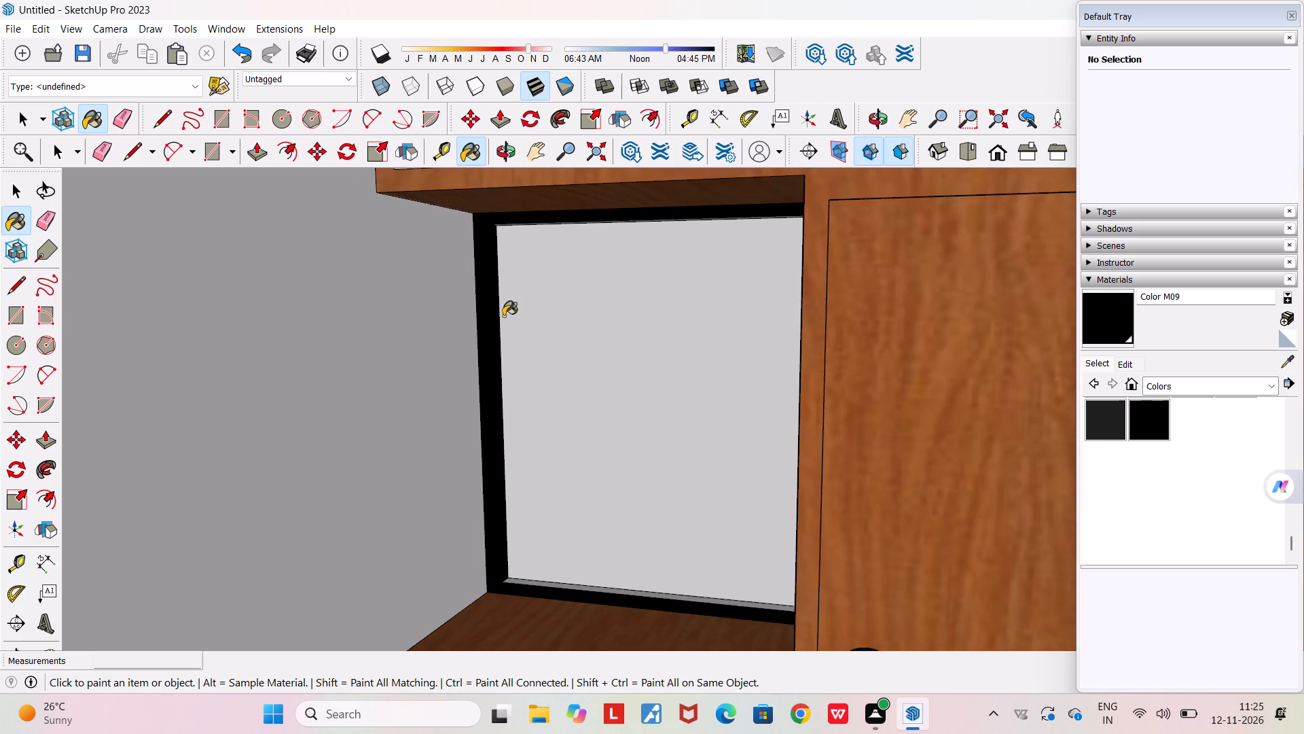
middle_drag(554, 237, 544, 184)
scroll(553, 229, up, 12)
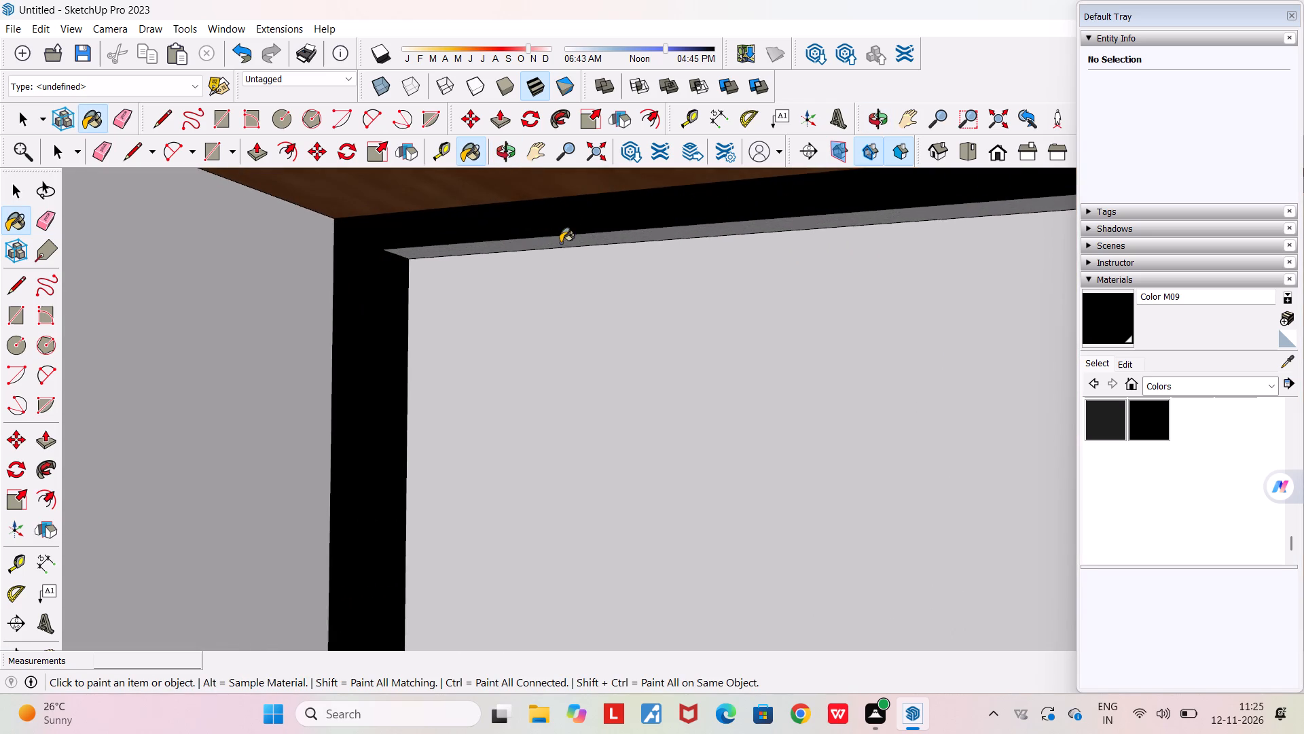
click(561, 242)
Paint the bottom and right inner edges of the niche's back-wall recess with Color M09.
scroll(551, 268, down, 6)
middle_drag(555, 419, 738, 451)
scroll(738, 451, down, 4)
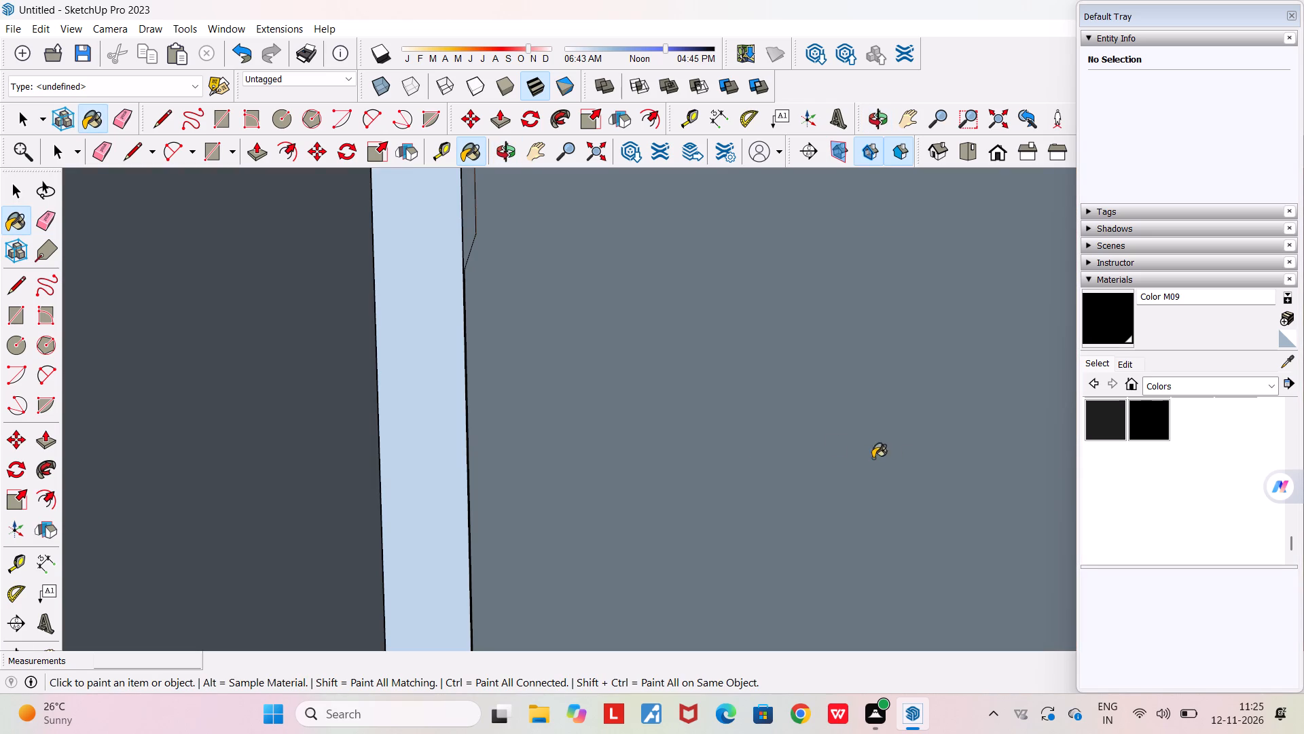
click(992, 116)
scroll(875, 234, down, 5)
middle_drag(875, 234, 702, 413)
scroll(818, 400, up, 4)
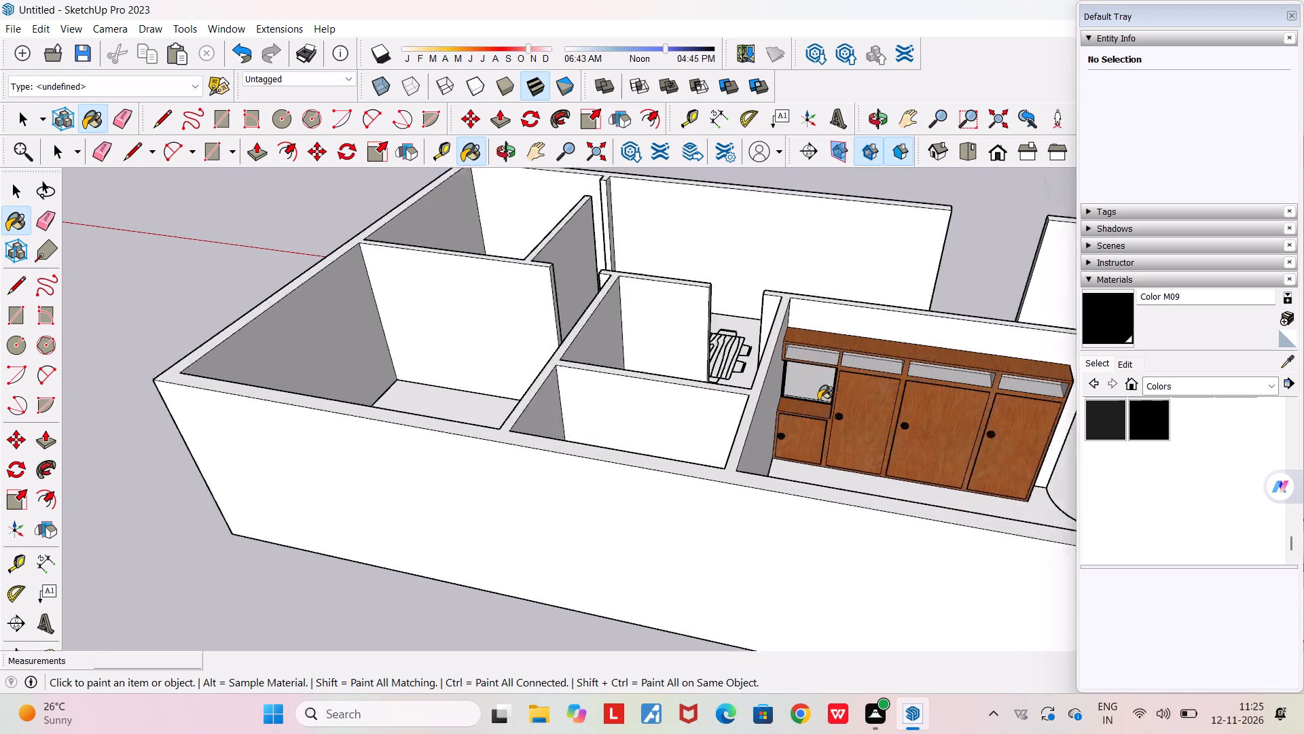
scroll(818, 400, up, 16)
scroll(821, 402, up, 7)
click(818, 401)
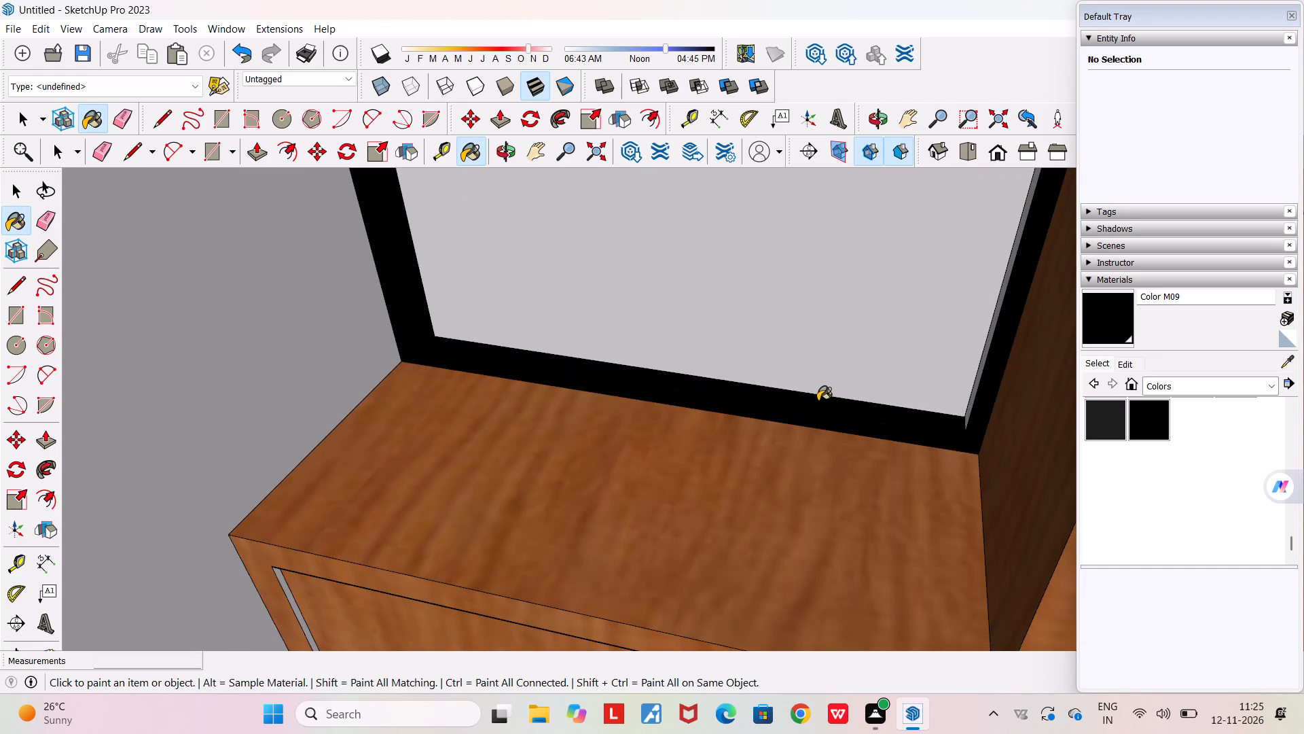
scroll(818, 401, down, 4)
scroll(889, 415, up, 1)
middle_drag(889, 415, 985, 435)
scroll(927, 351, up, 5)
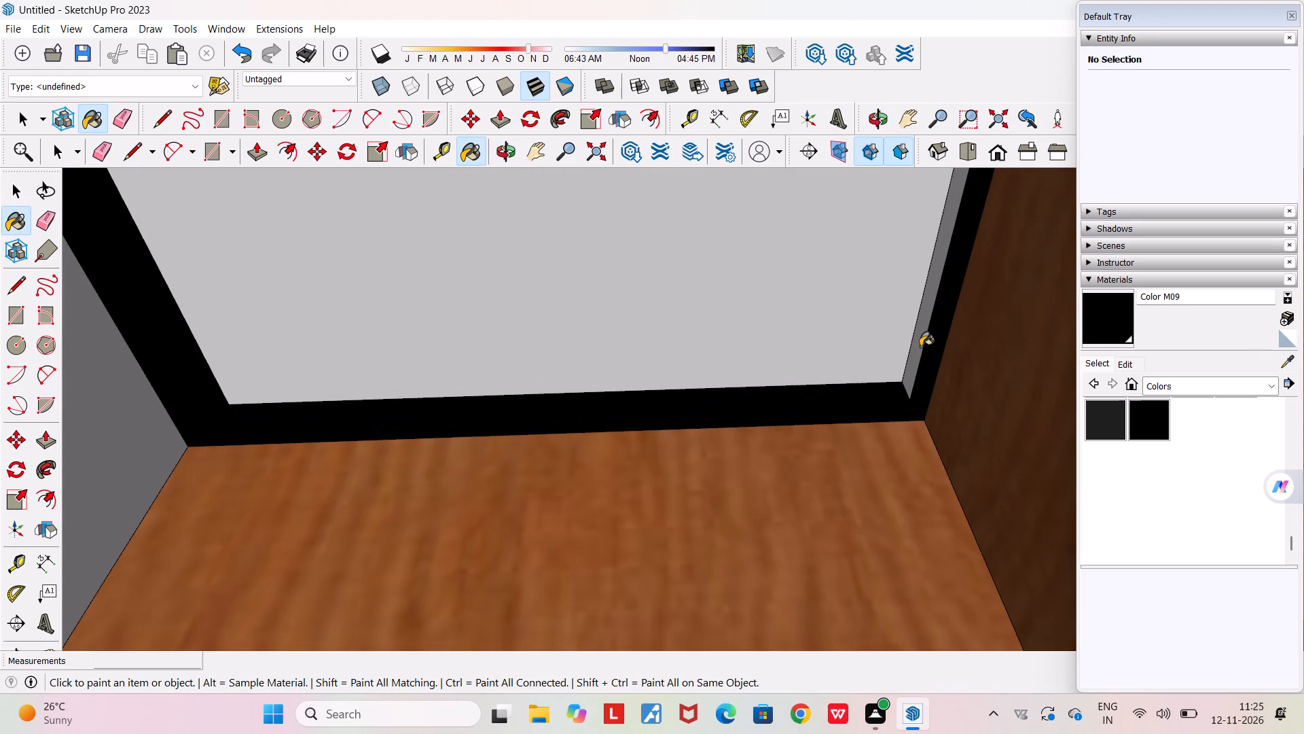
click(920, 346)
Examine the niche's black frame and the surrounding wardrobe from several angles.
scroll(920, 350, down, 10)
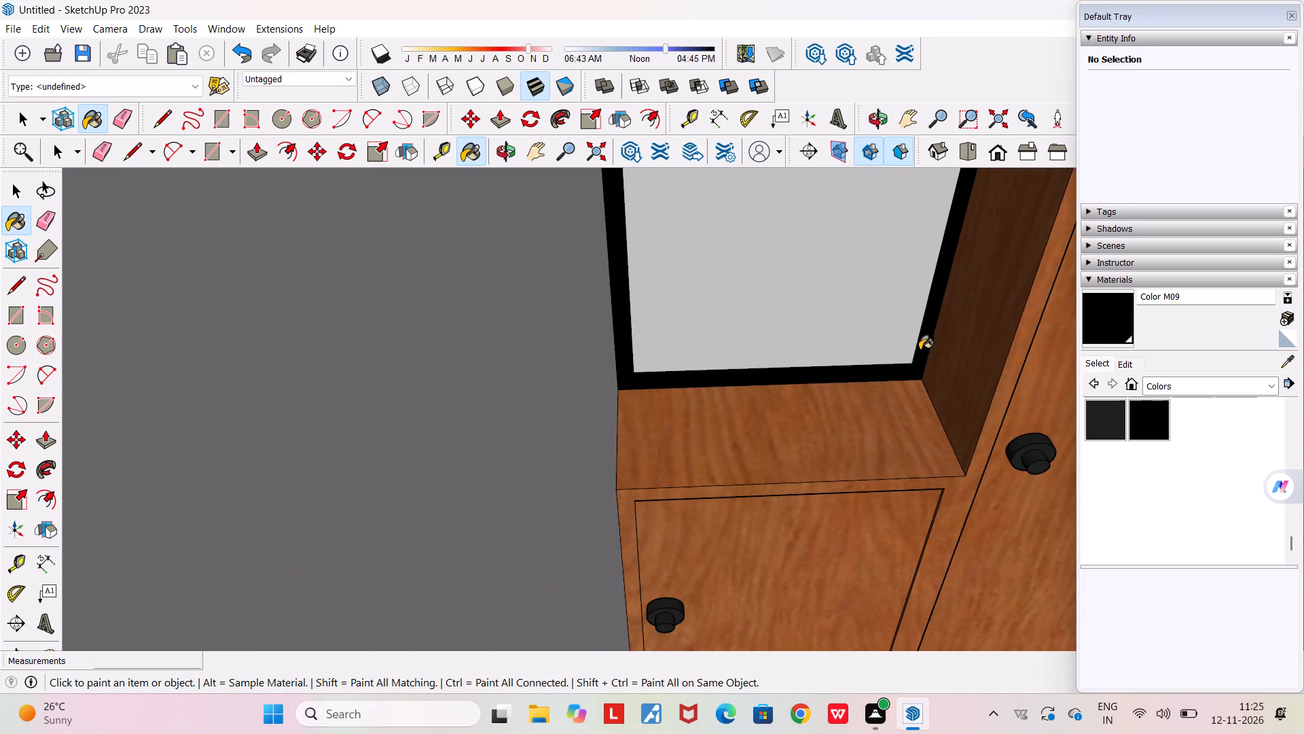
middle_drag(868, 322, 767, 264)
scroll(767, 264, down, 9)
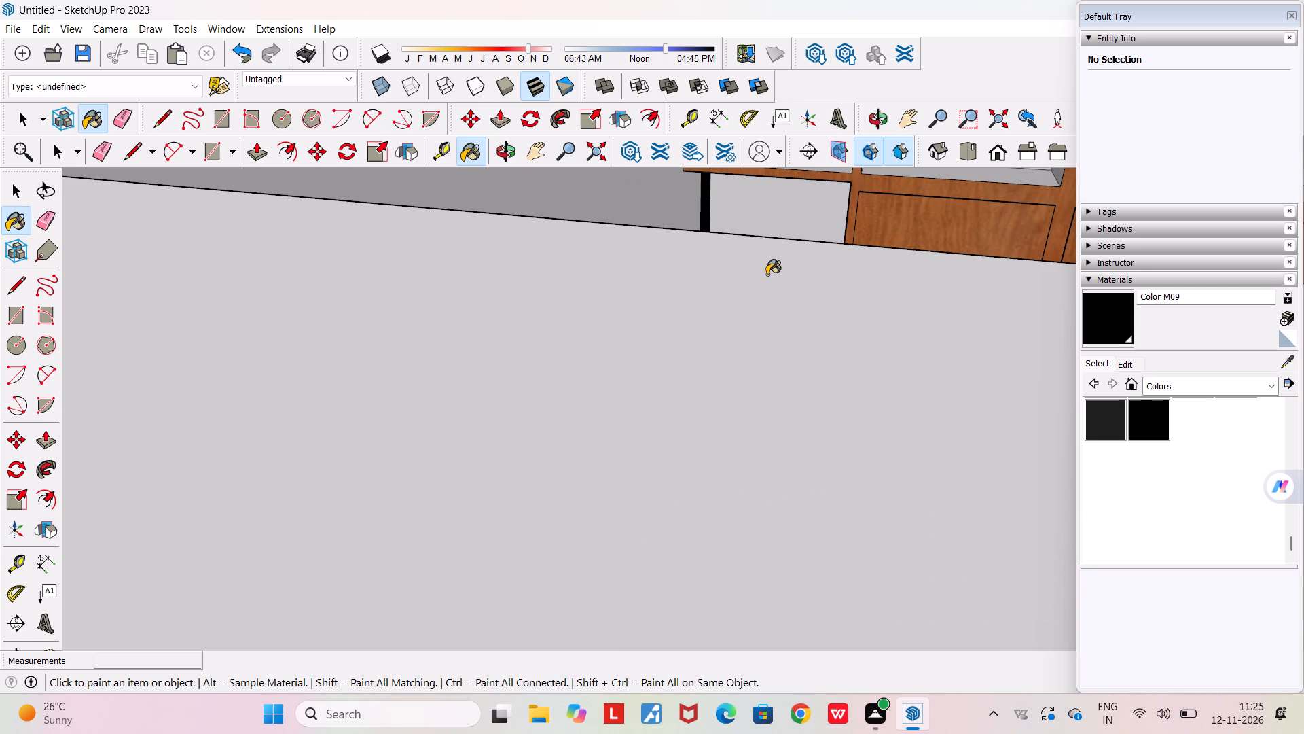
middle_drag(783, 298, 810, 369)
scroll(810, 369, down, 5)
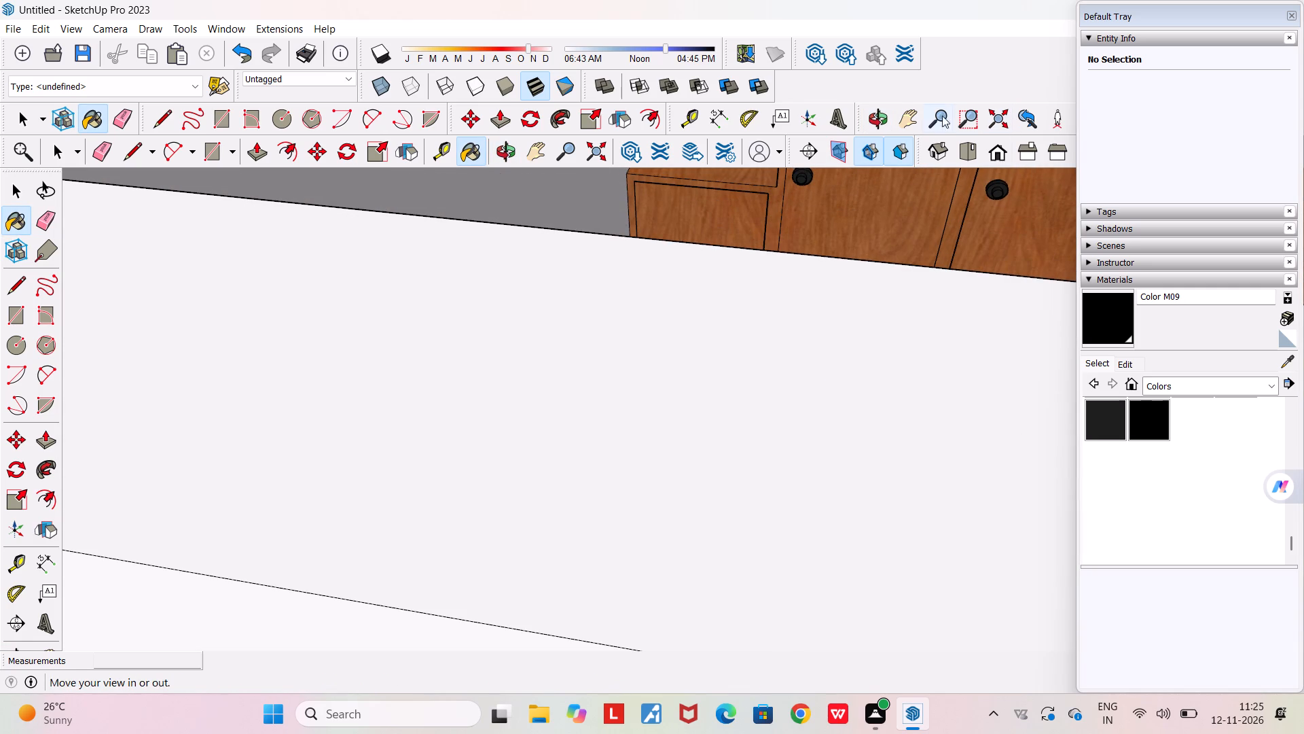
click(904, 112)
drag(671, 217, 568, 468)
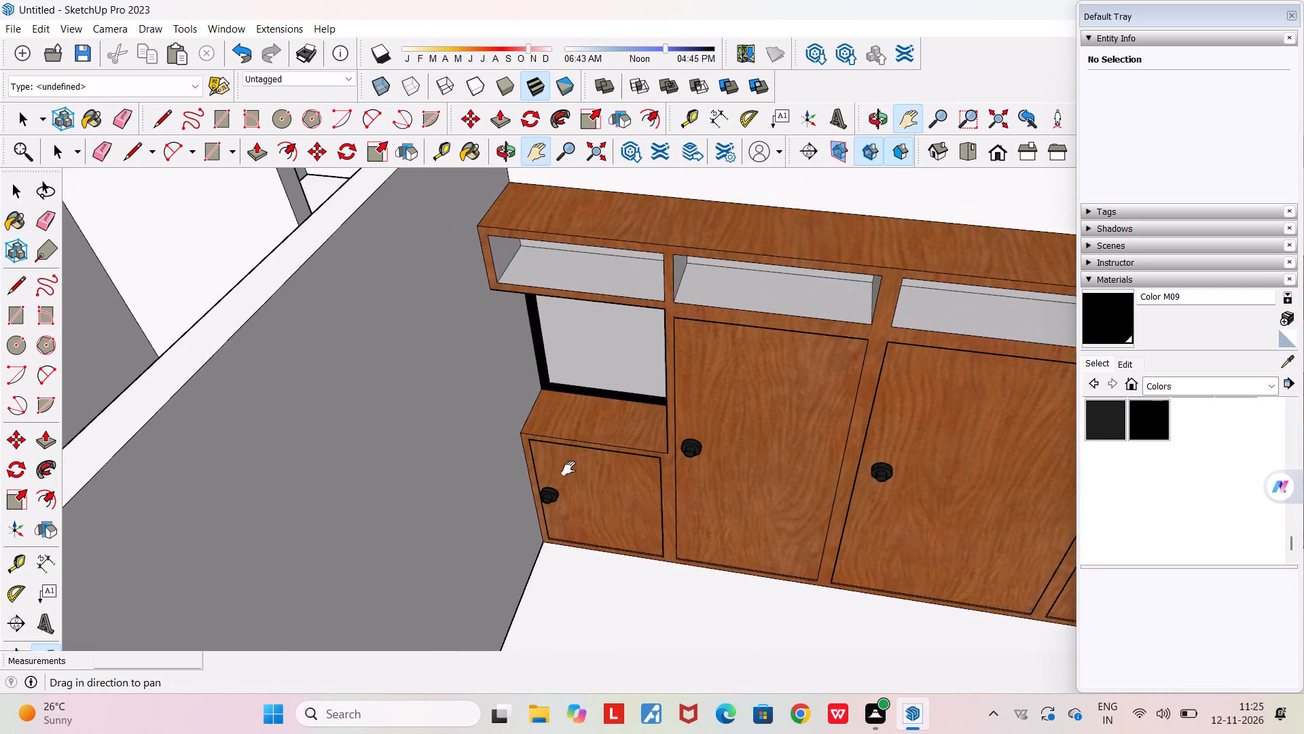
drag(568, 468, 589, 480)
middle_drag(779, 297, 882, 183)
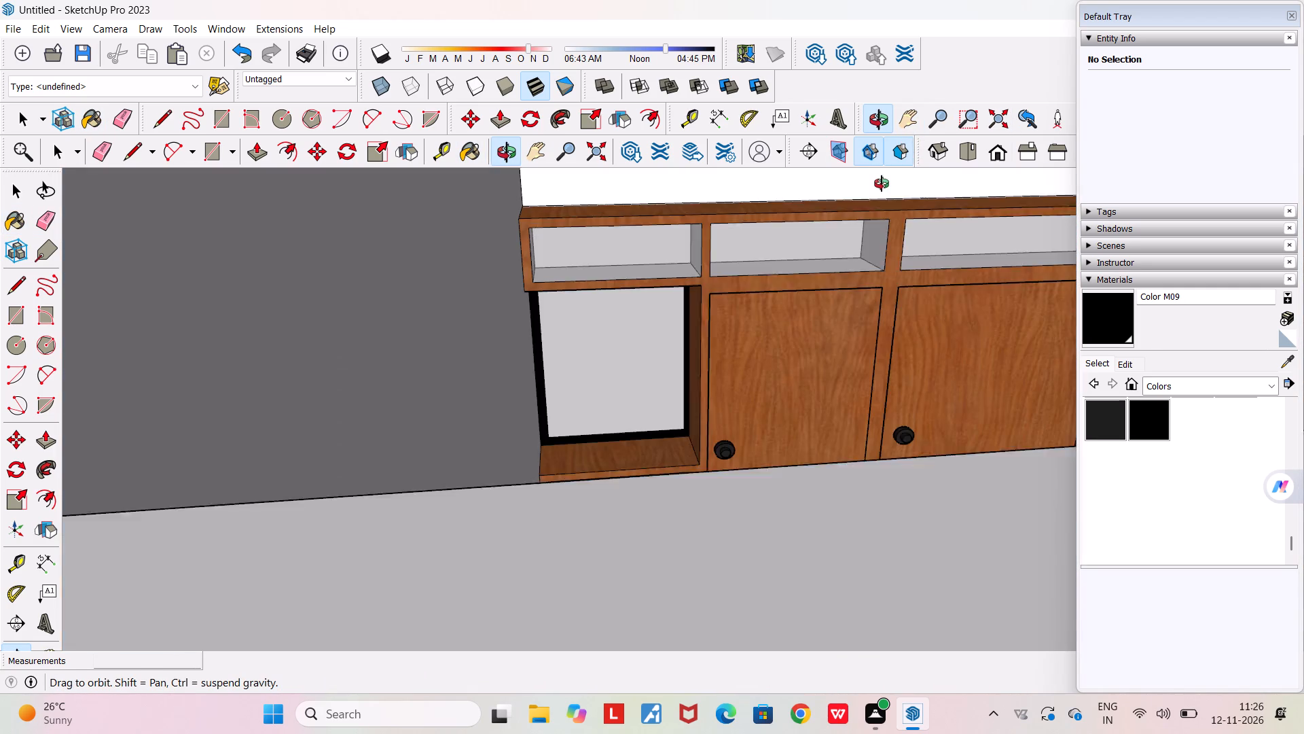
middle_drag(882, 183, 871, 184)
scroll(606, 304, up, 6)
middle_drag(646, 398, 614, 357)
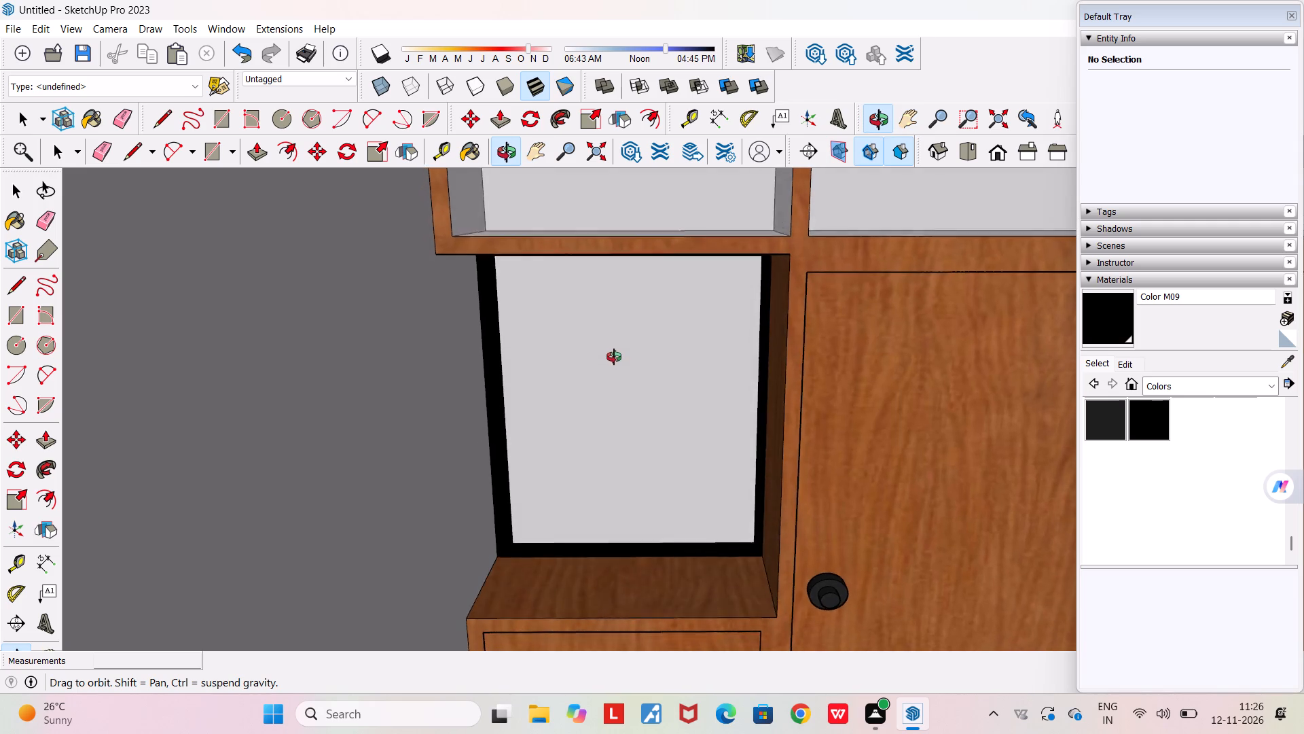
middle_drag(614, 357, 616, 337)
scroll(621, 345, up, 1)
middle_drag(621, 345, 621, 324)
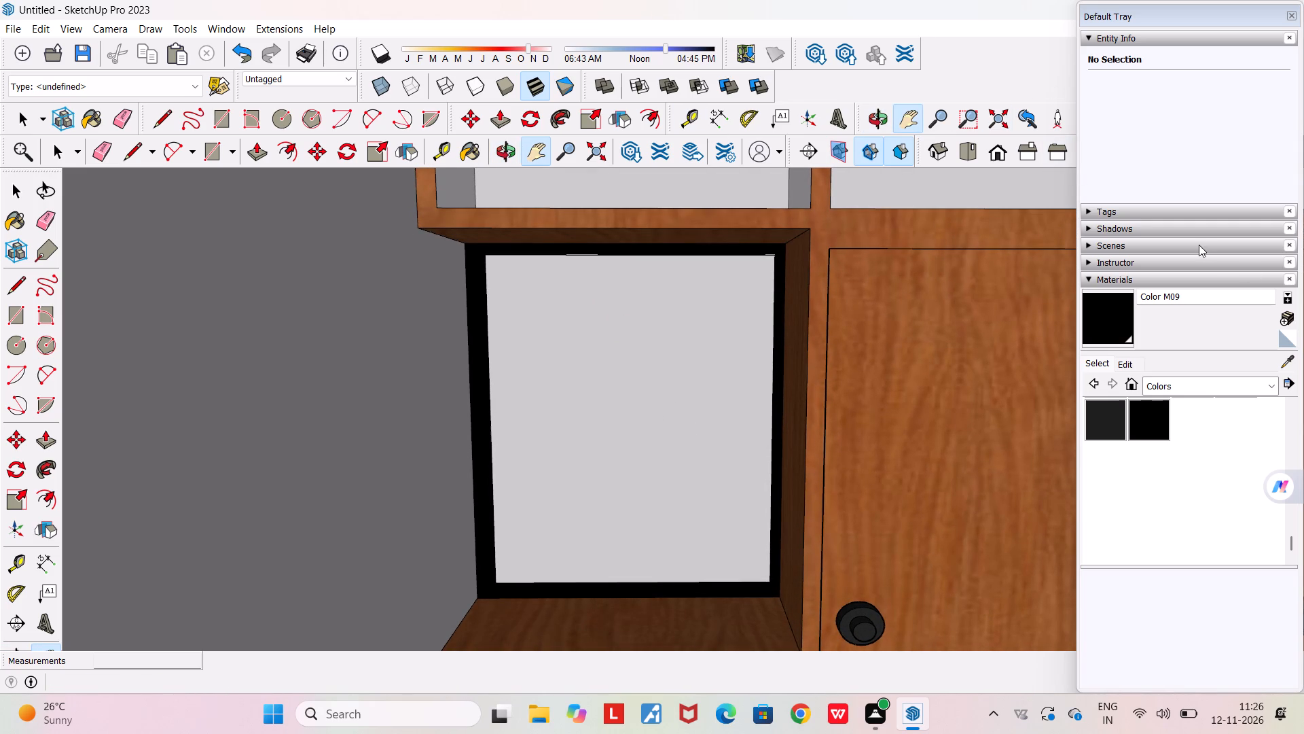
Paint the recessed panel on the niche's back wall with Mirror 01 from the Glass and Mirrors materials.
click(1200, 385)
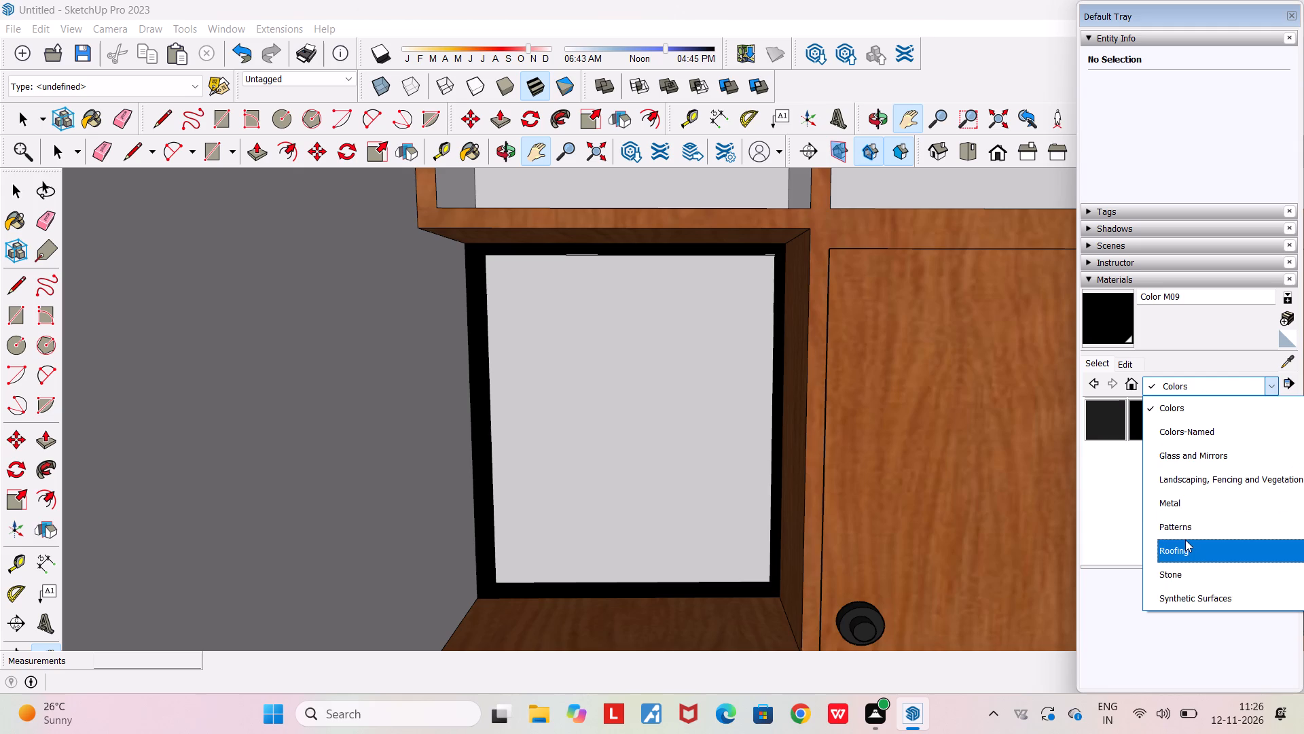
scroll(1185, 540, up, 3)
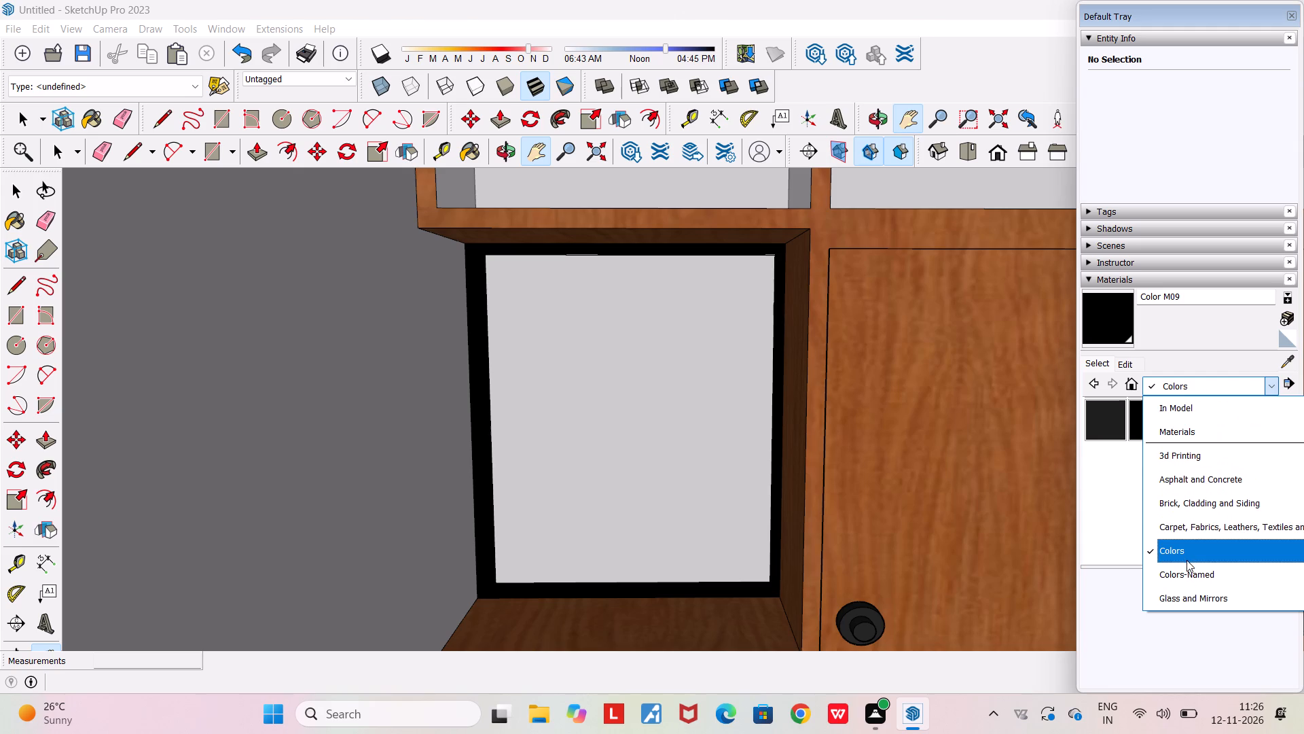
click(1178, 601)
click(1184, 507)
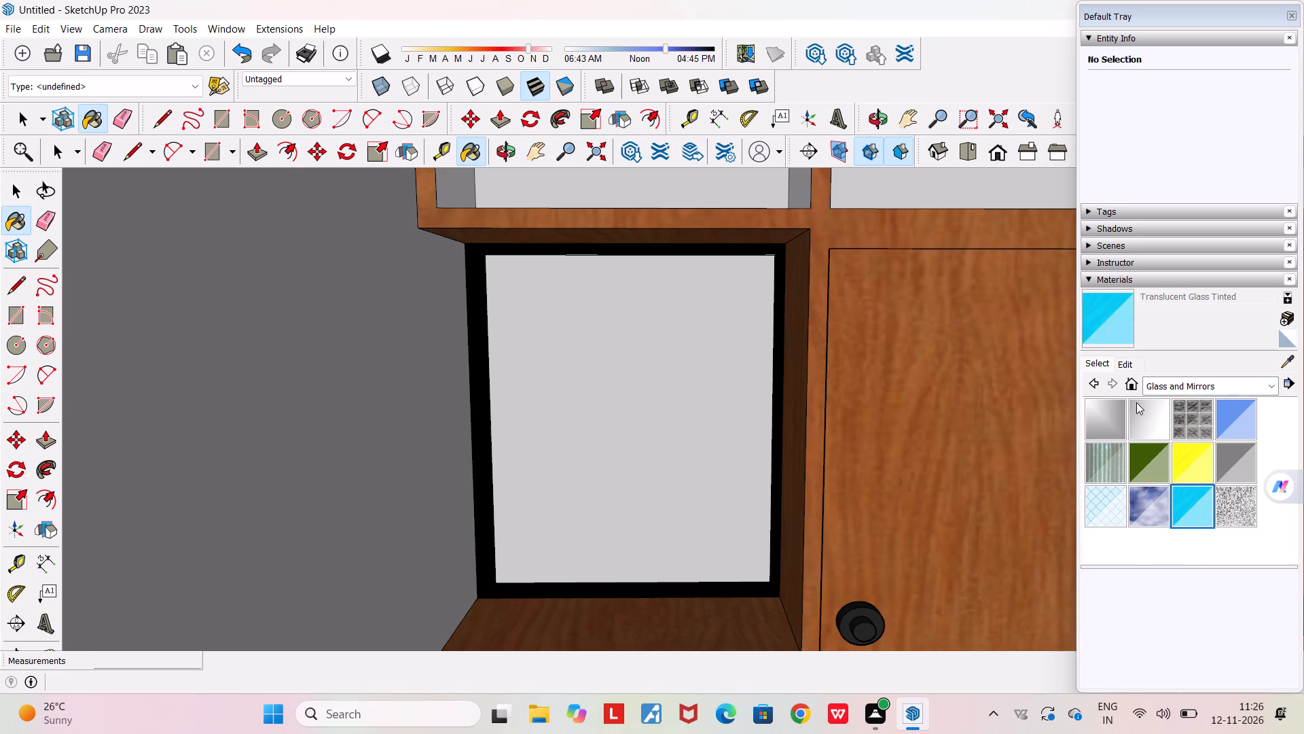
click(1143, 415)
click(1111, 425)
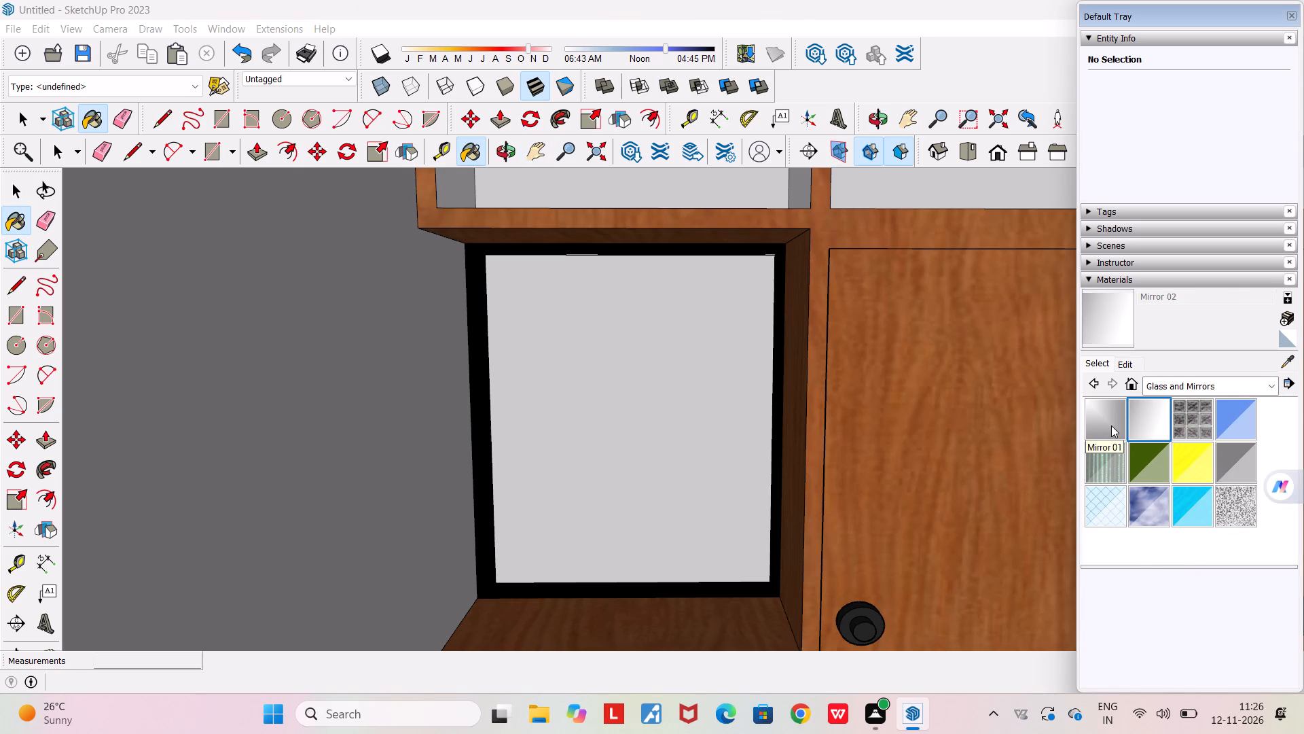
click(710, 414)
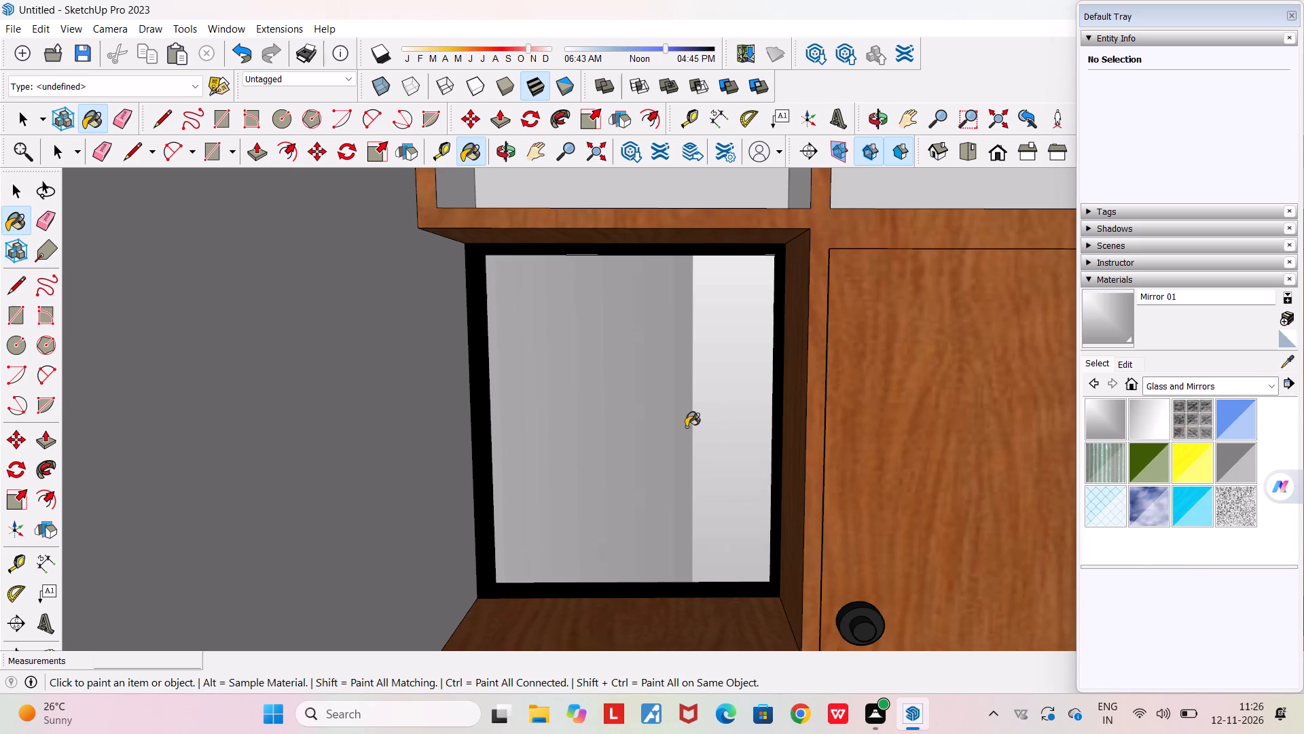
Repaint the recessed panel on the niche's back wall with Mirror 02.
click(1159, 426)
click(641, 371)
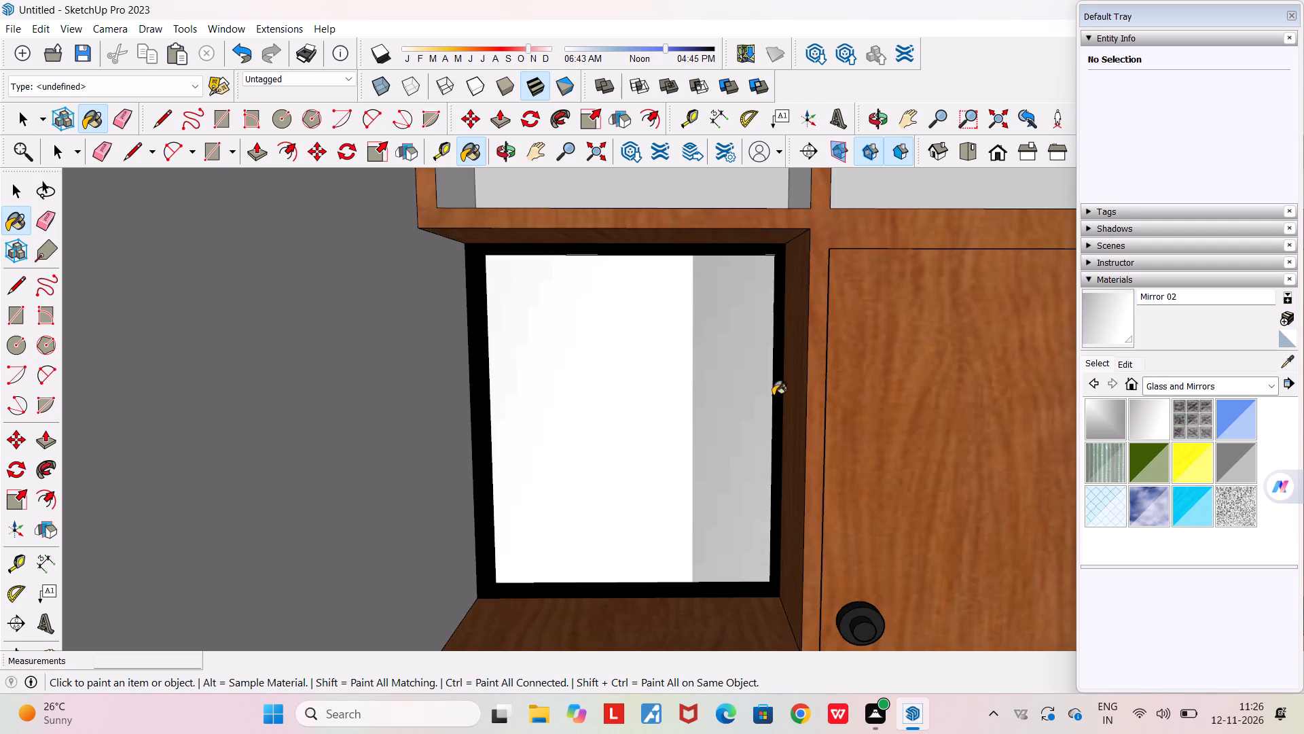
Review the translucent glass alternatives in the Glass and Mirrors materials for the niche panel.
click(1197, 417)
click(1223, 413)
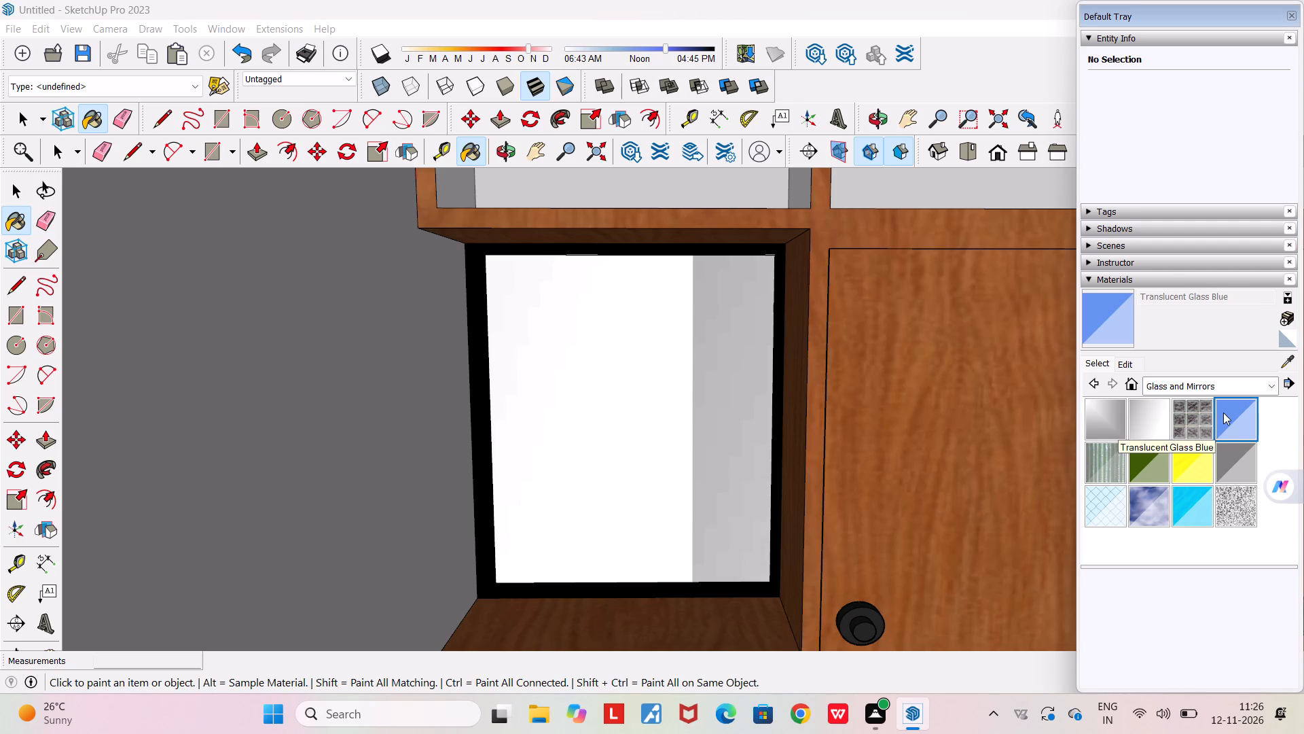
click(1110, 452)
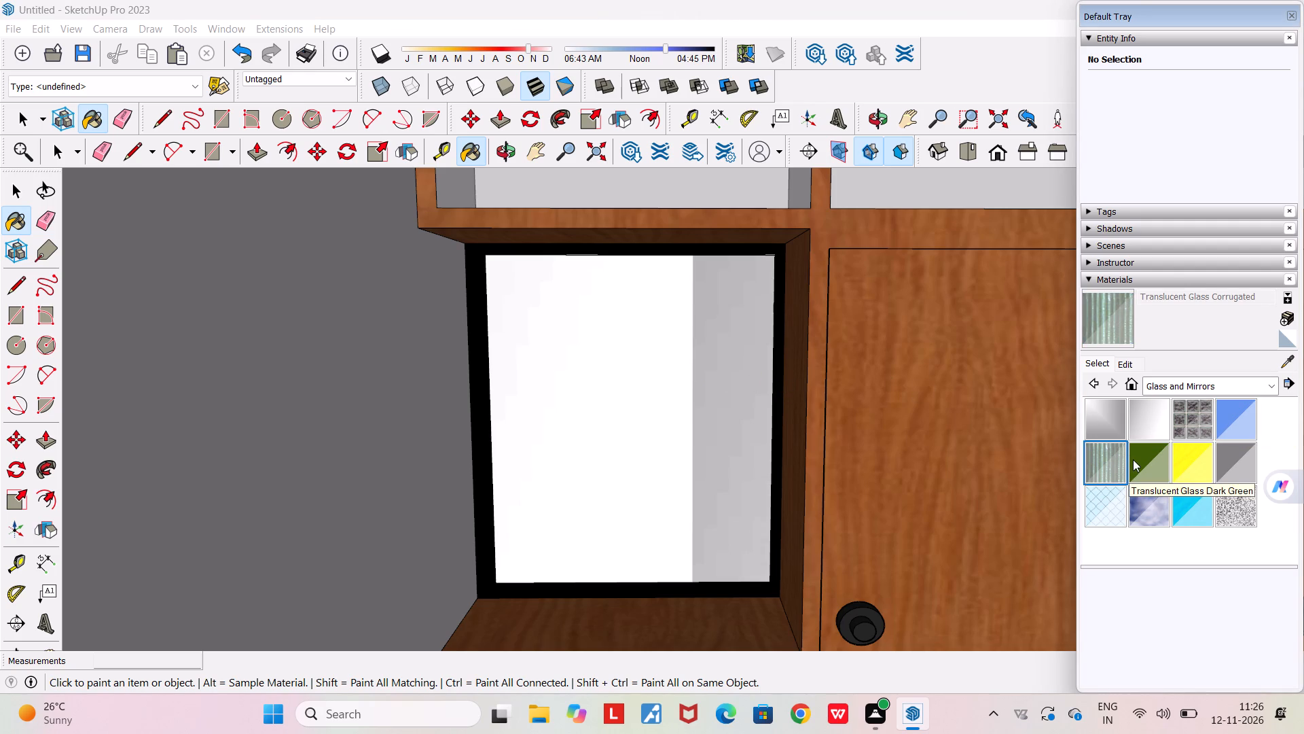
click(1133, 459)
click(1206, 455)
click(1232, 453)
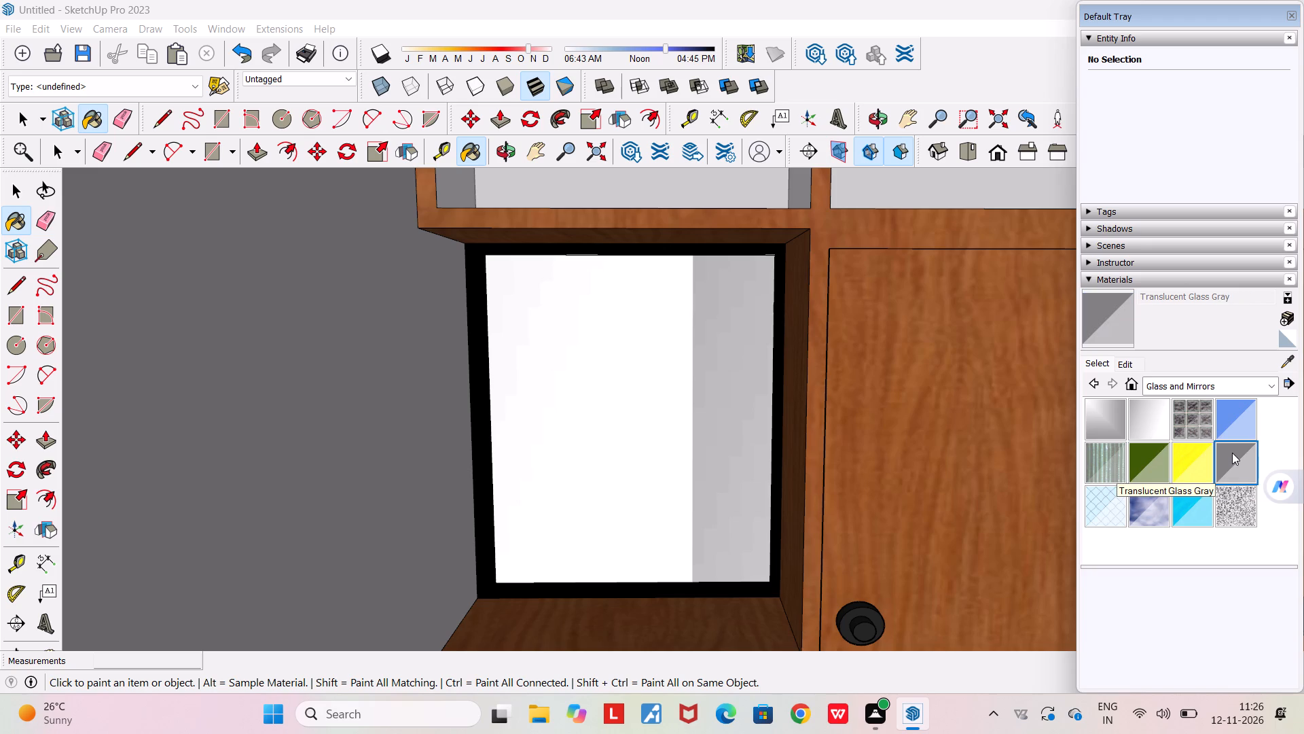
click(1201, 498)
click(1158, 496)
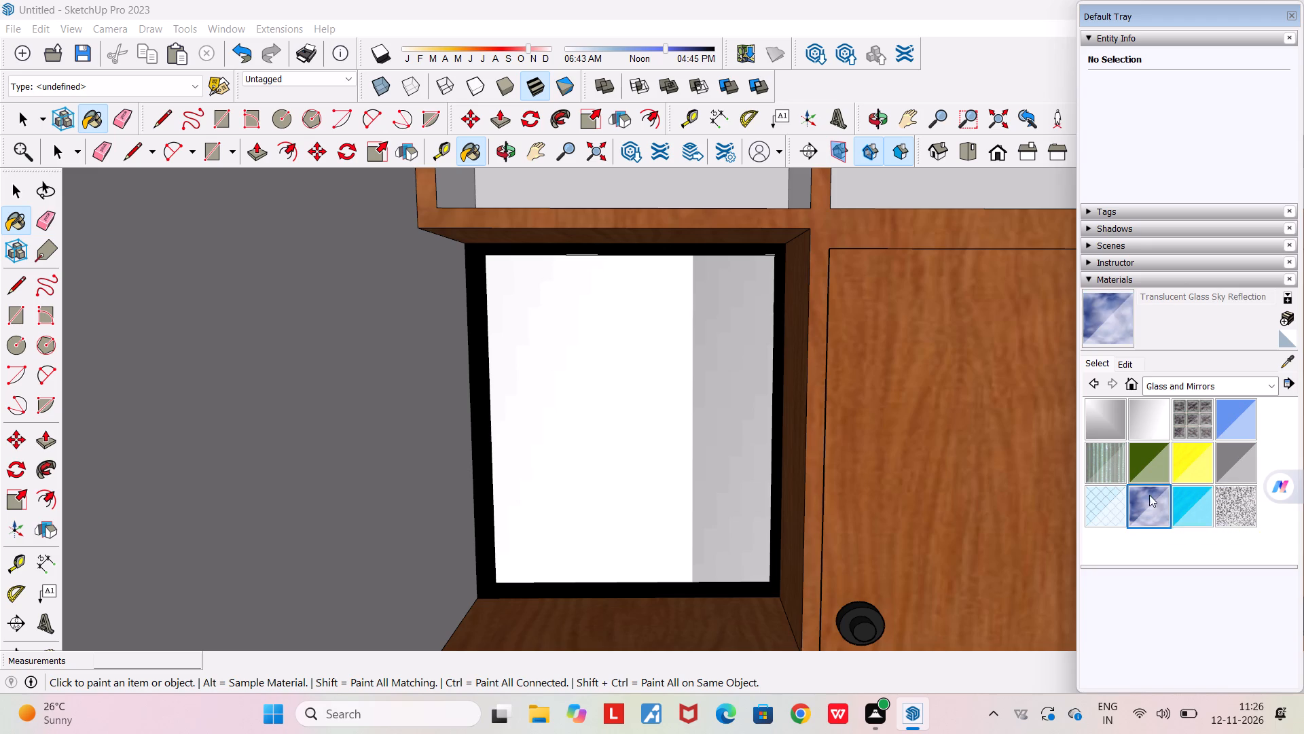
click(1139, 495)
Apply Mirror 02 to the niche's recessed panel again and finish painting.
click(1151, 415)
click(662, 419)
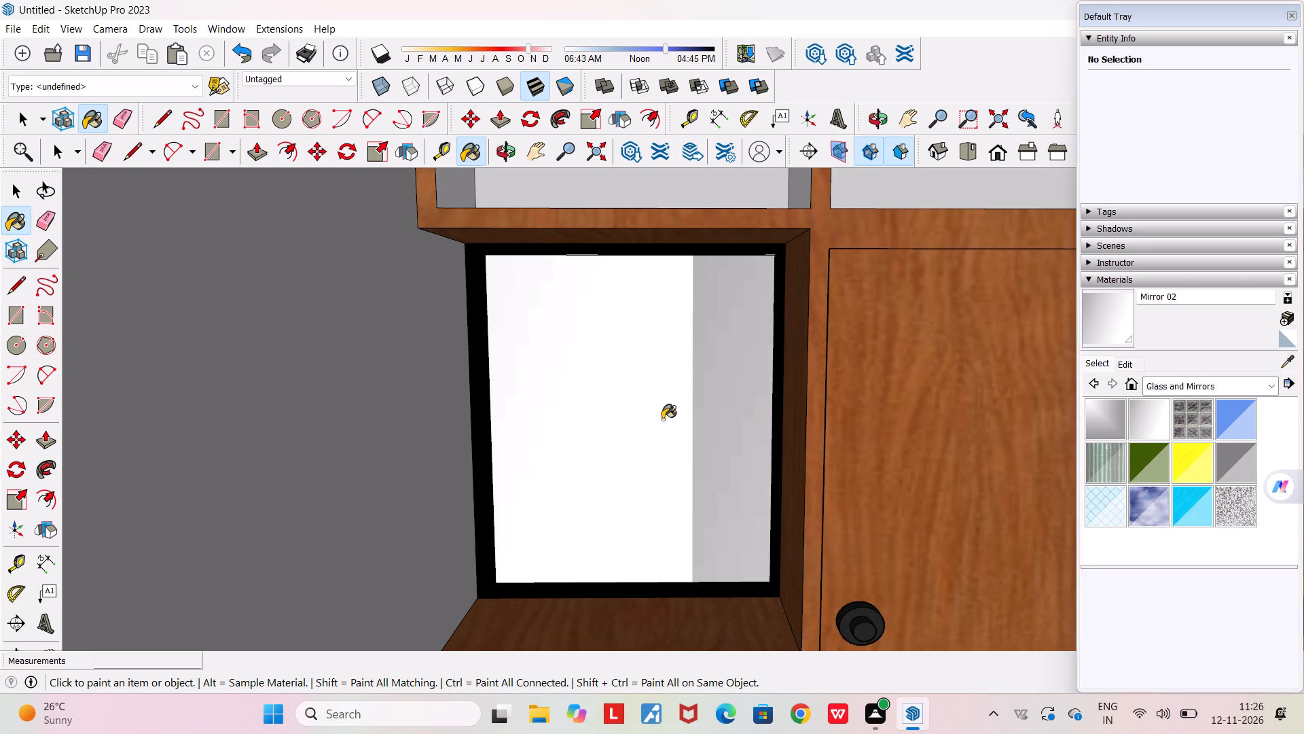
scroll(662, 419, down, 2)
middle_drag(660, 421, 506, 434)
scroll(506, 434, down, 5)
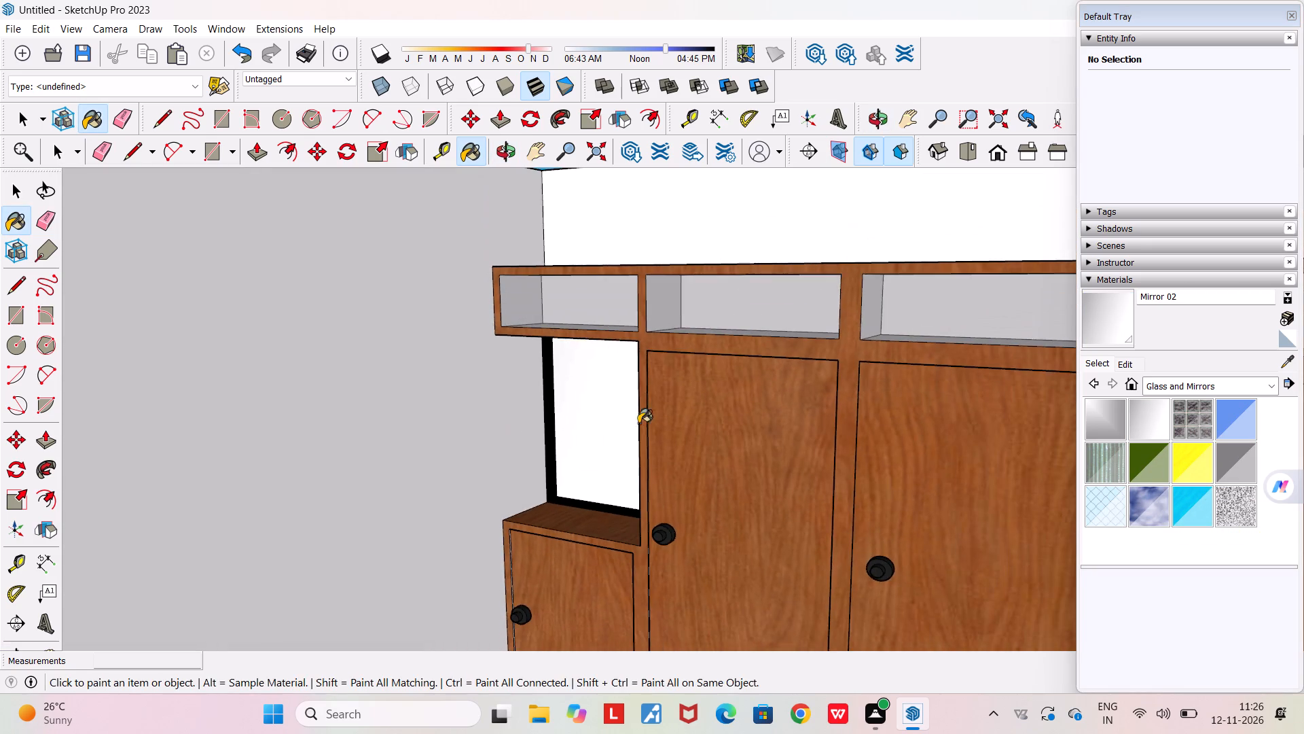
middle_drag(638, 423, 810, 468)
scroll(810, 468, down, 4)
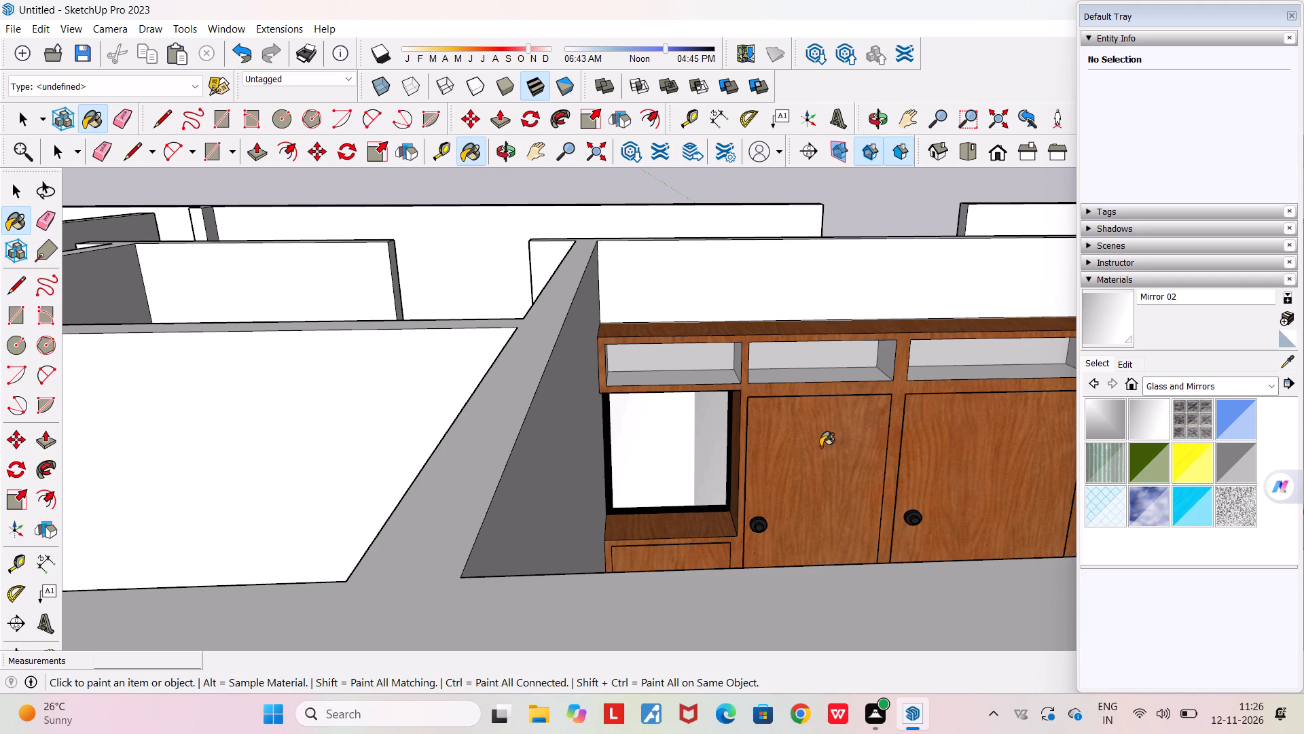
key(space)
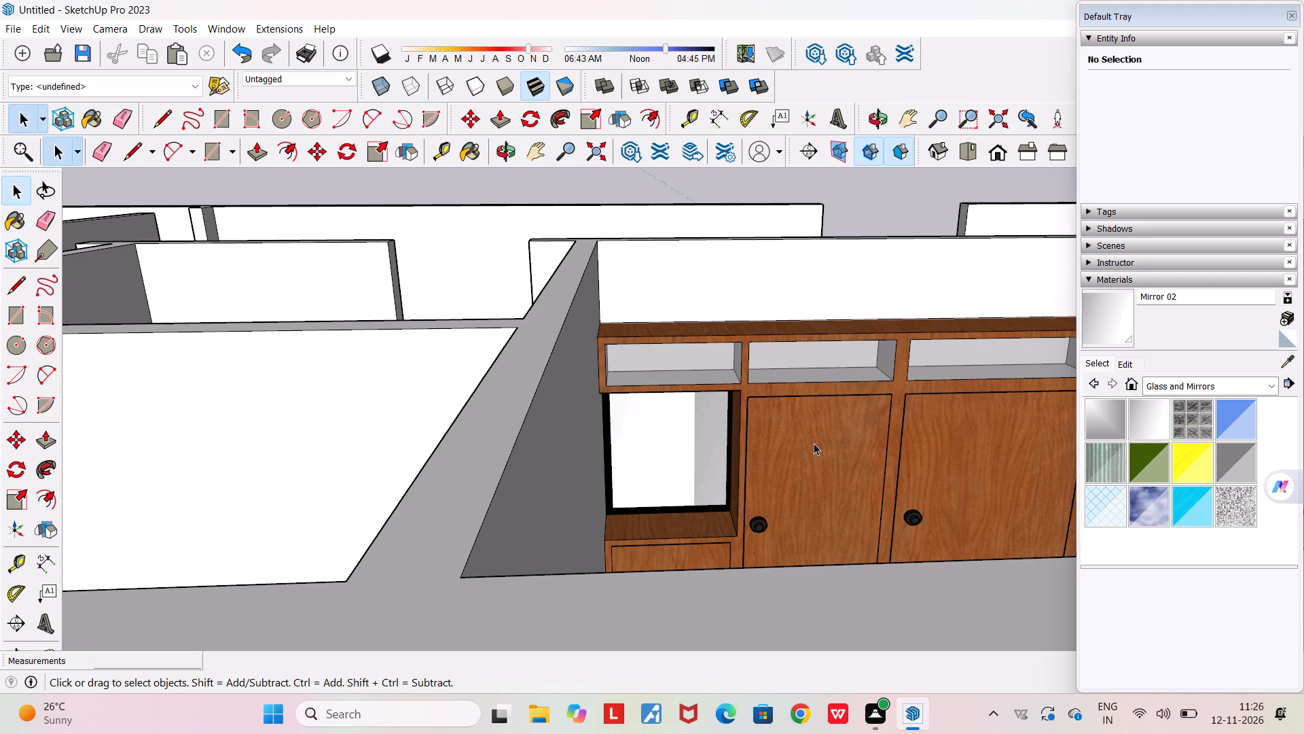
Examine the painted wardrobe and mirror niche from several angles within the surrounding rooms.
scroll(814, 443, down, 3)
middle_drag(812, 443, 685, 464)
scroll(685, 464, down, 2)
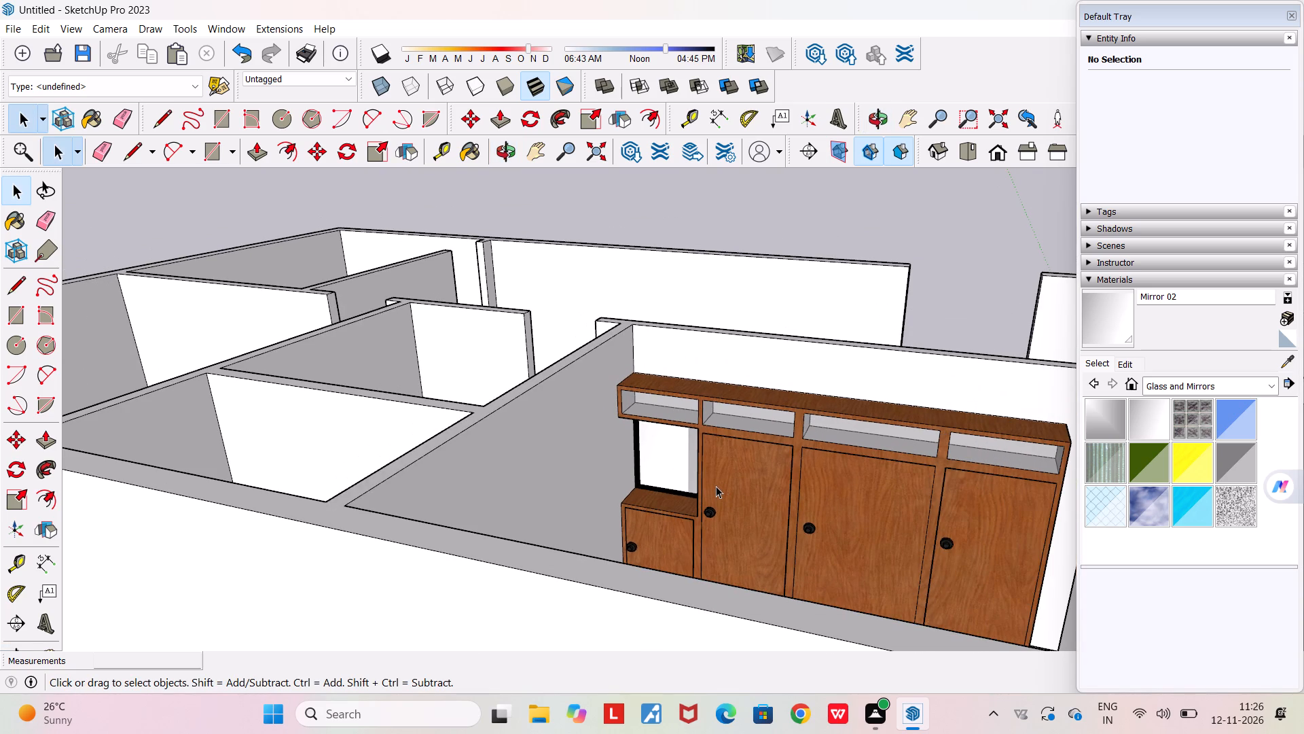
middle_drag(716, 486, 753, 523)
scroll(753, 523, down, 4)
middle_drag(854, 527, 806, 497)
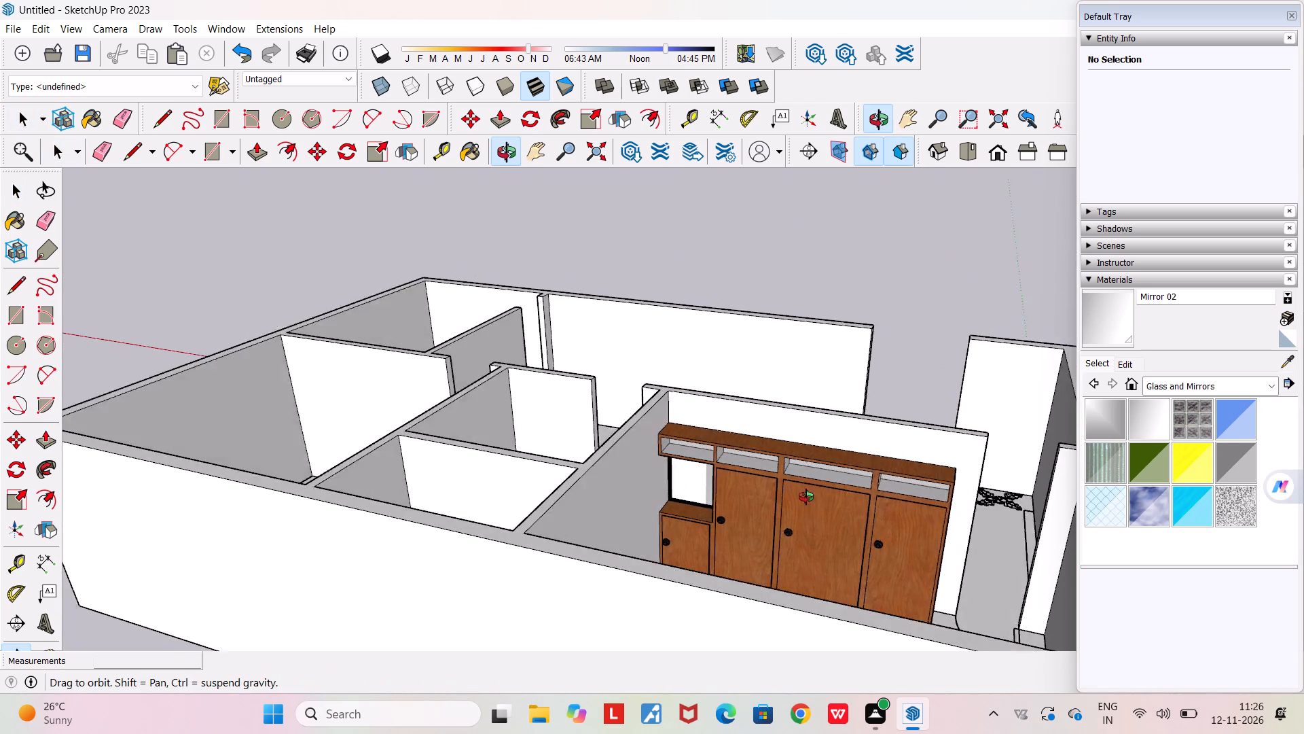
middle_drag(806, 497, 782, 485)
scroll(782, 485, down, 4)
scroll(781, 522, up, 1)
middle_drag(788, 527, 867, 604)
scroll(877, 562, up, 5)
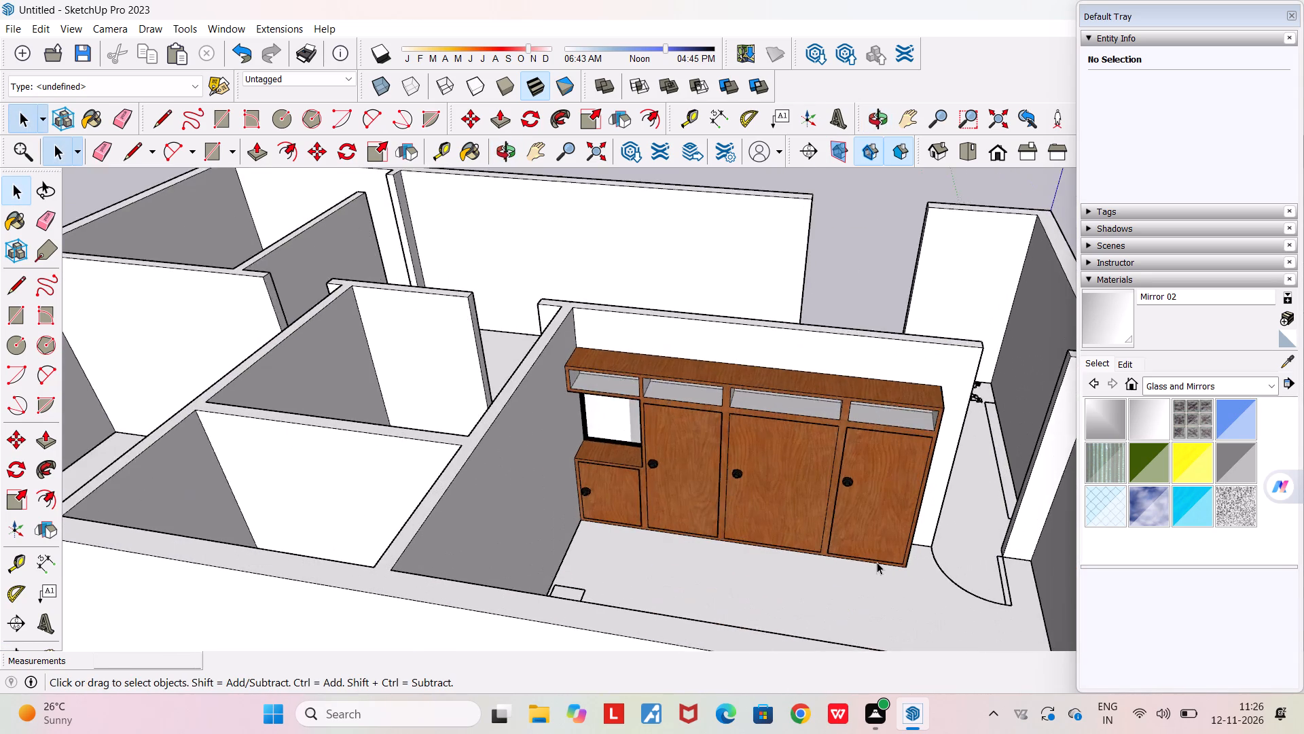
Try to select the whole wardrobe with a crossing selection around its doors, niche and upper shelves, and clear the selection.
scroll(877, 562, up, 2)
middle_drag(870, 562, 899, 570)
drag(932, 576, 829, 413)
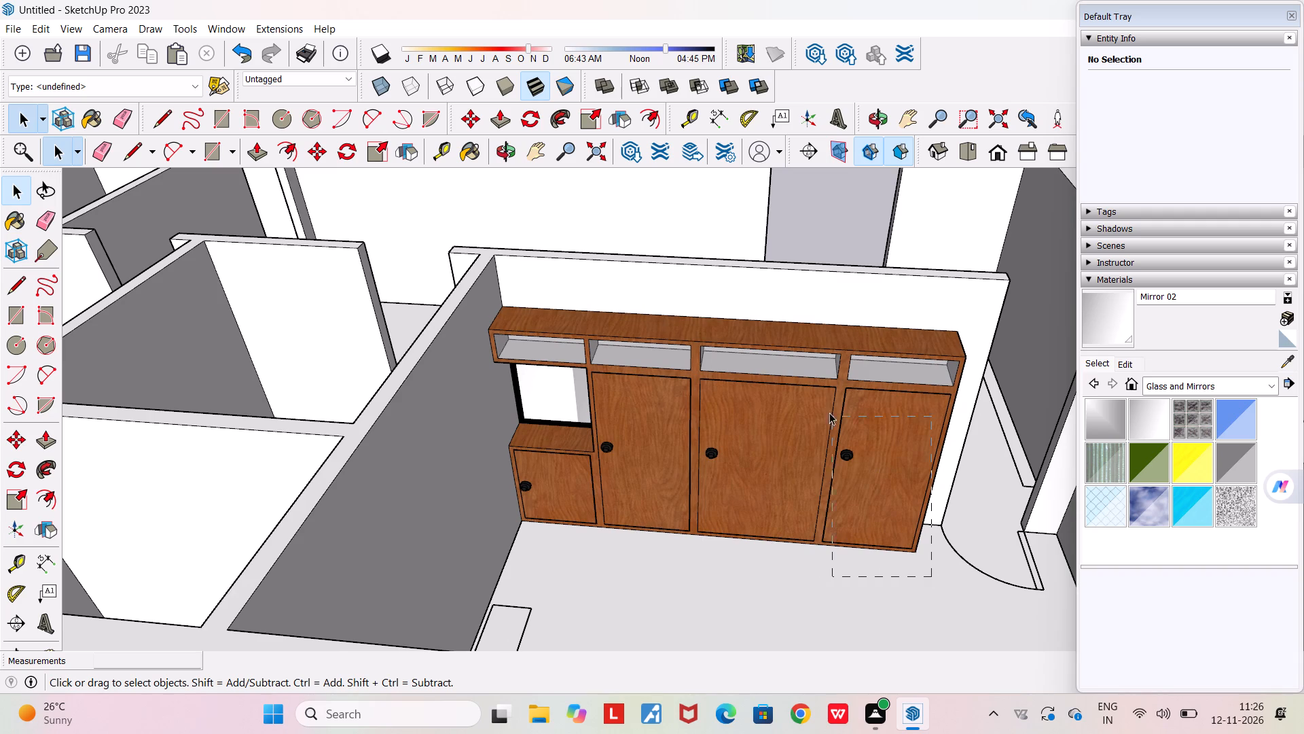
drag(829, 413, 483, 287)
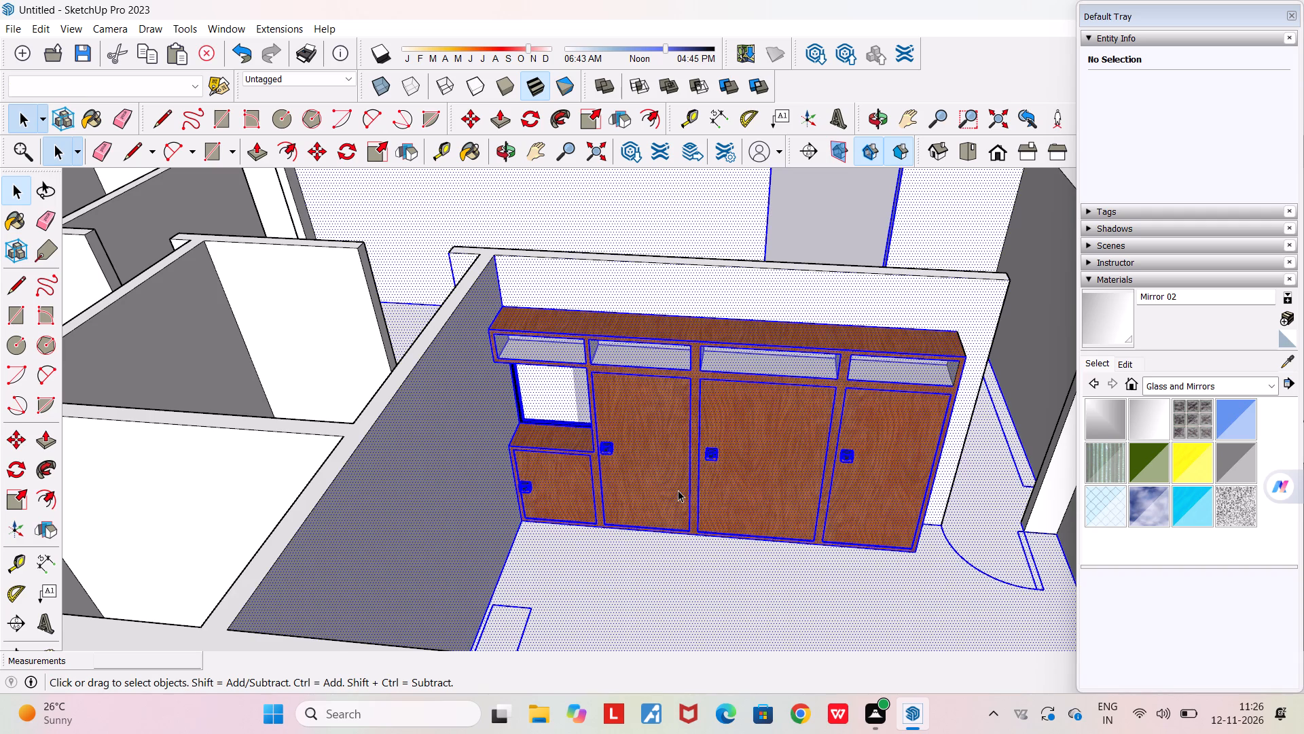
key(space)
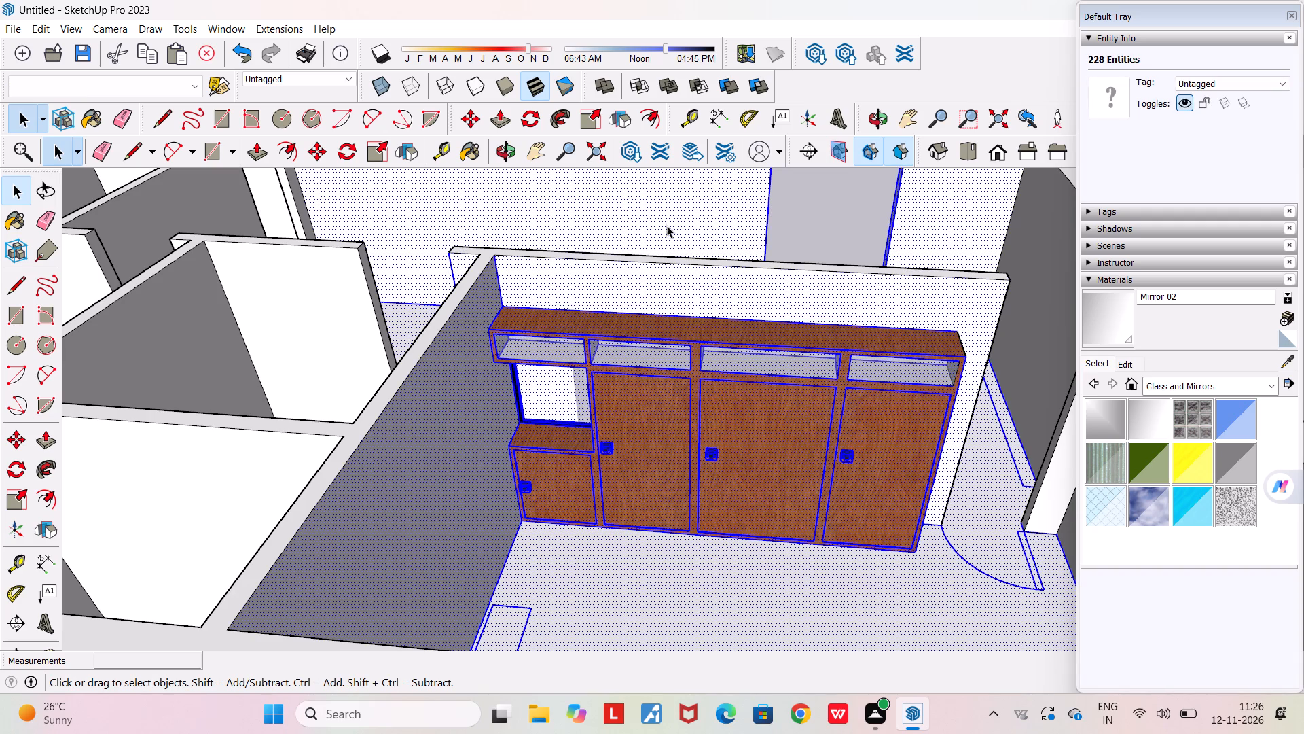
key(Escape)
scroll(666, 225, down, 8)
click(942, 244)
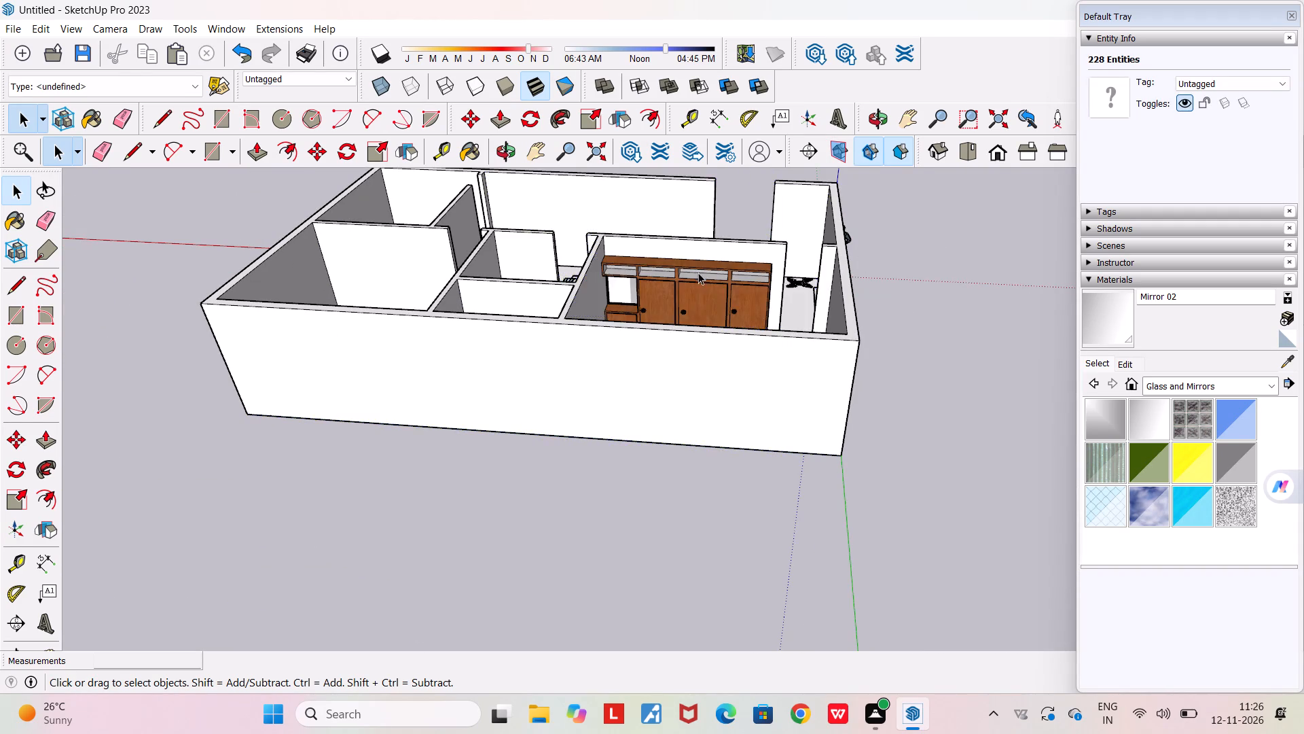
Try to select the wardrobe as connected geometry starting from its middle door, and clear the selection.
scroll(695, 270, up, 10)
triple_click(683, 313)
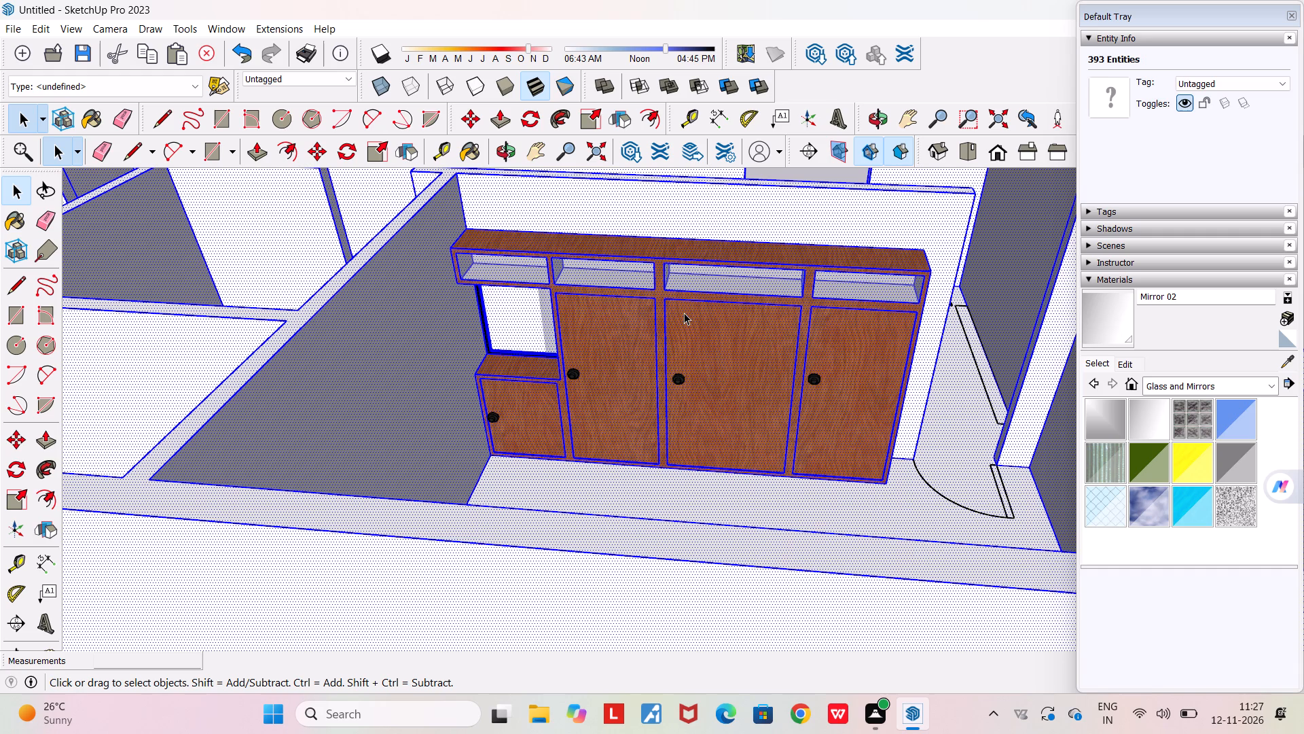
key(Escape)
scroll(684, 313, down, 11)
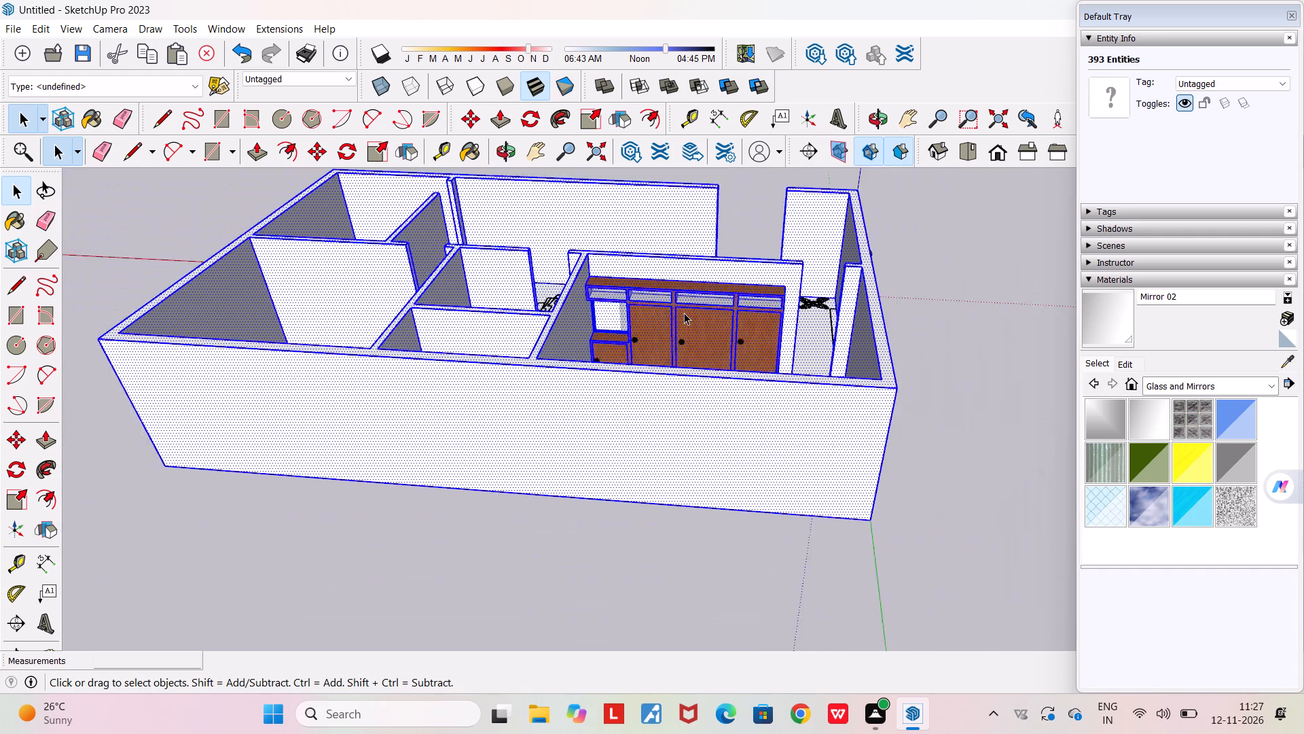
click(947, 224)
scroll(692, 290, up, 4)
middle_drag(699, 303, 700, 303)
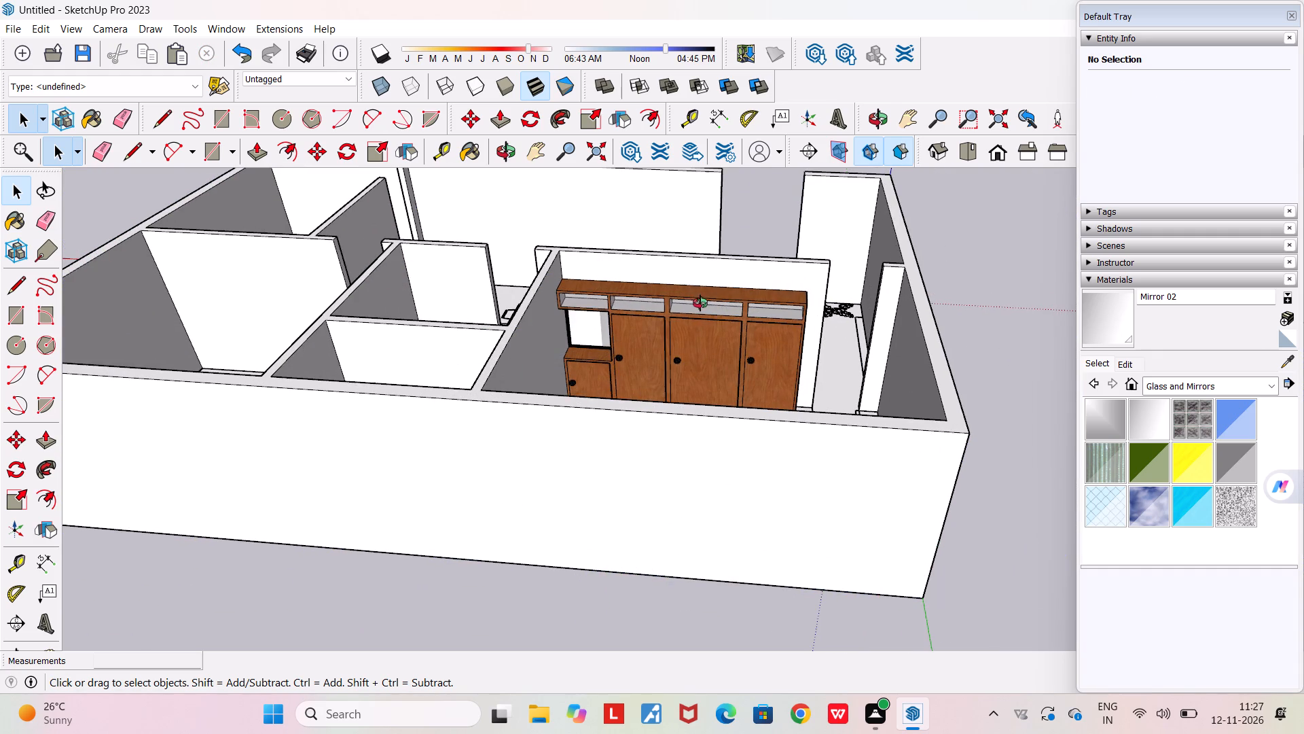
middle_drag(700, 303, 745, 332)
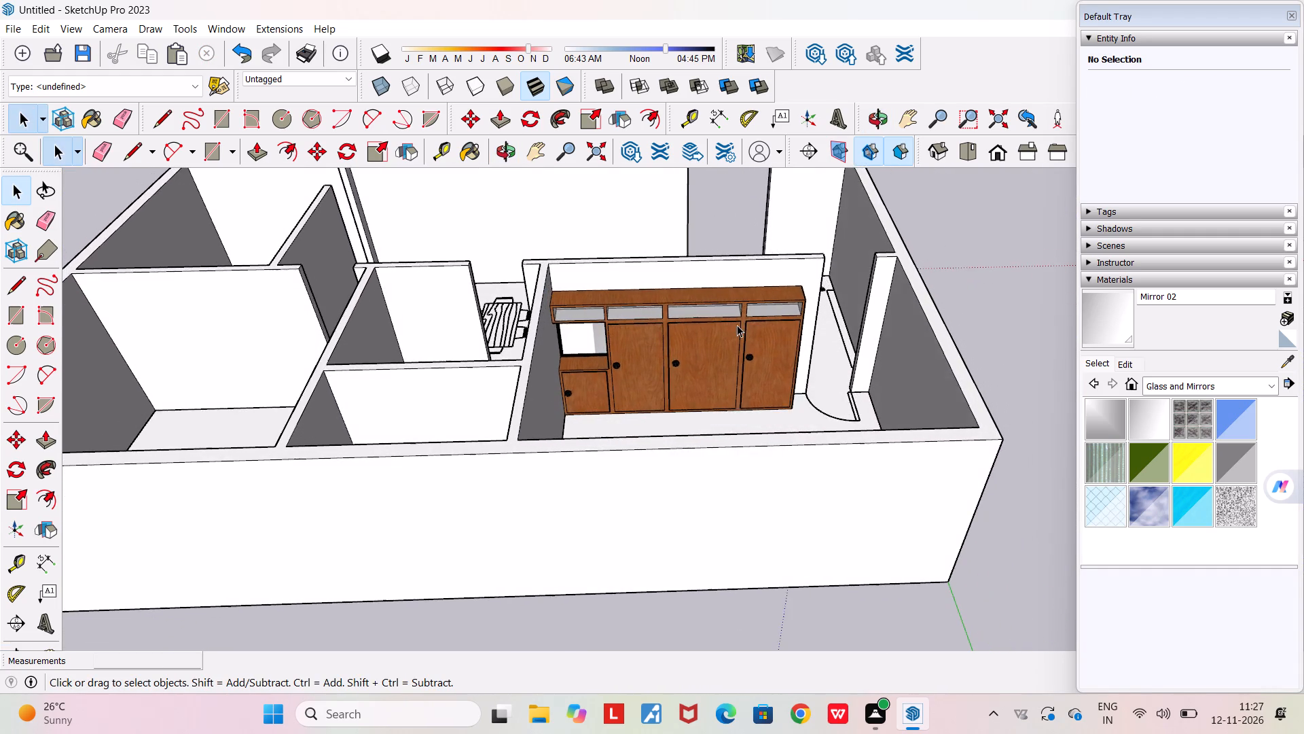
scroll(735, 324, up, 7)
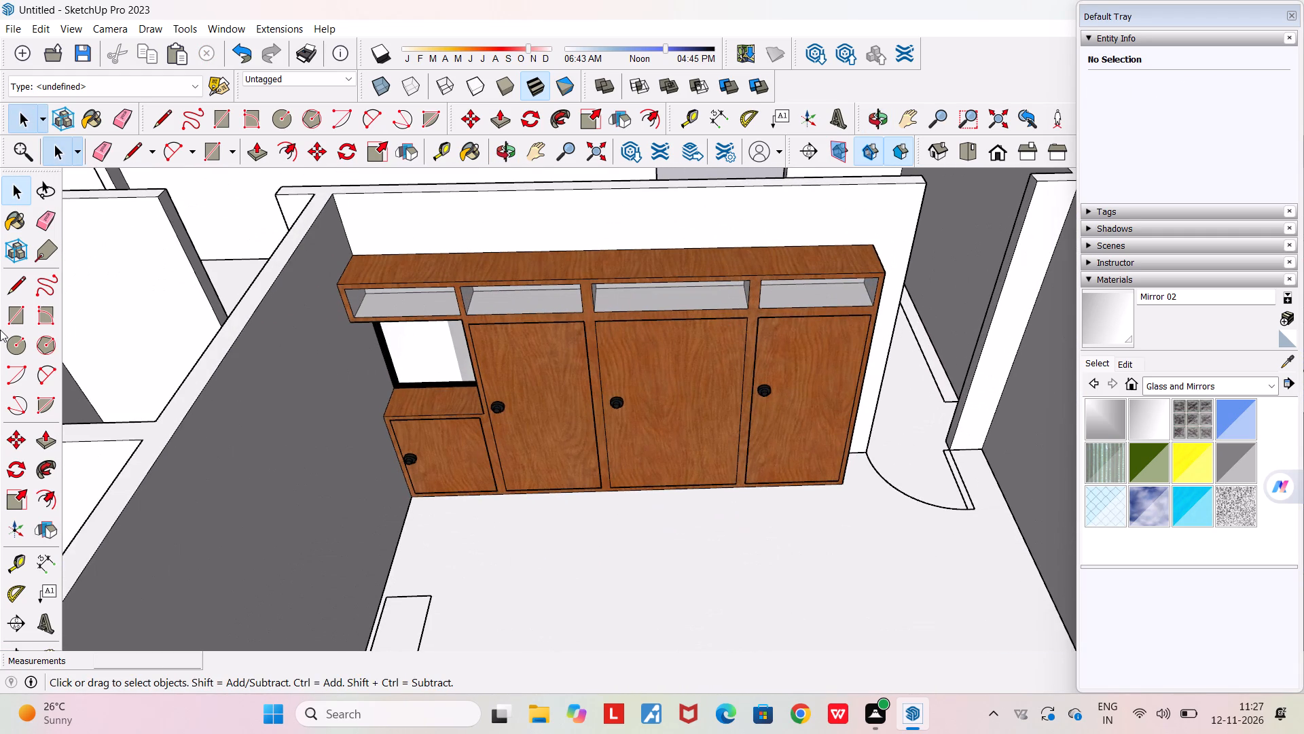
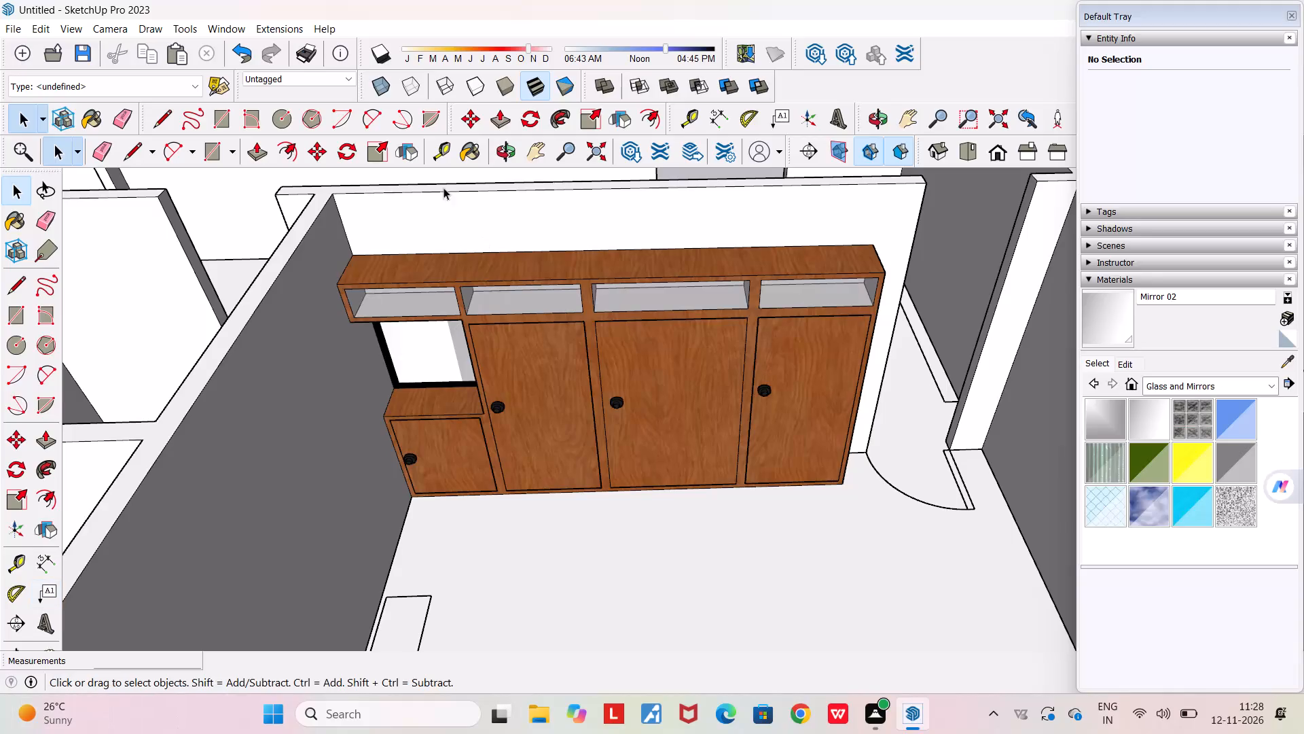
Examine the wardrobe in its bedroom and the overall house layout from several angles and from above.
scroll(590, 413, down, 6)
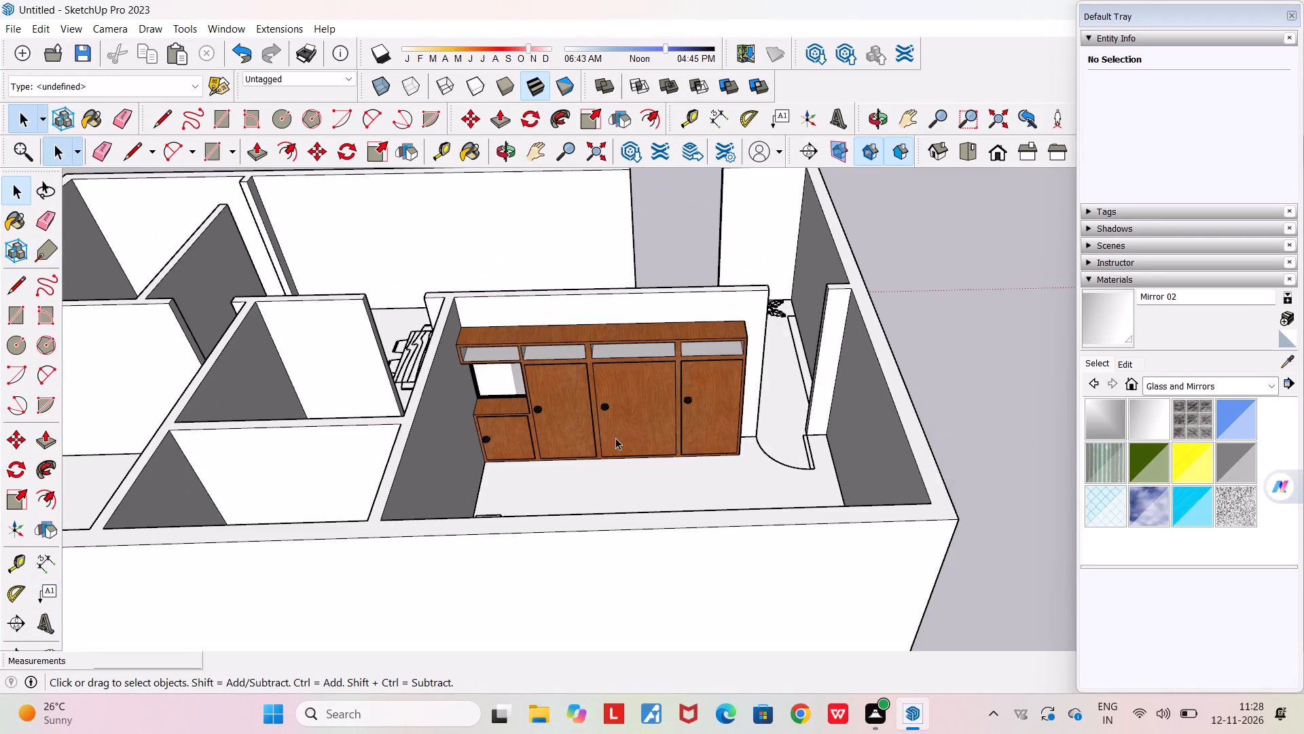
middle_drag(606, 436, 395, 401)
scroll(618, 290, up, 1)
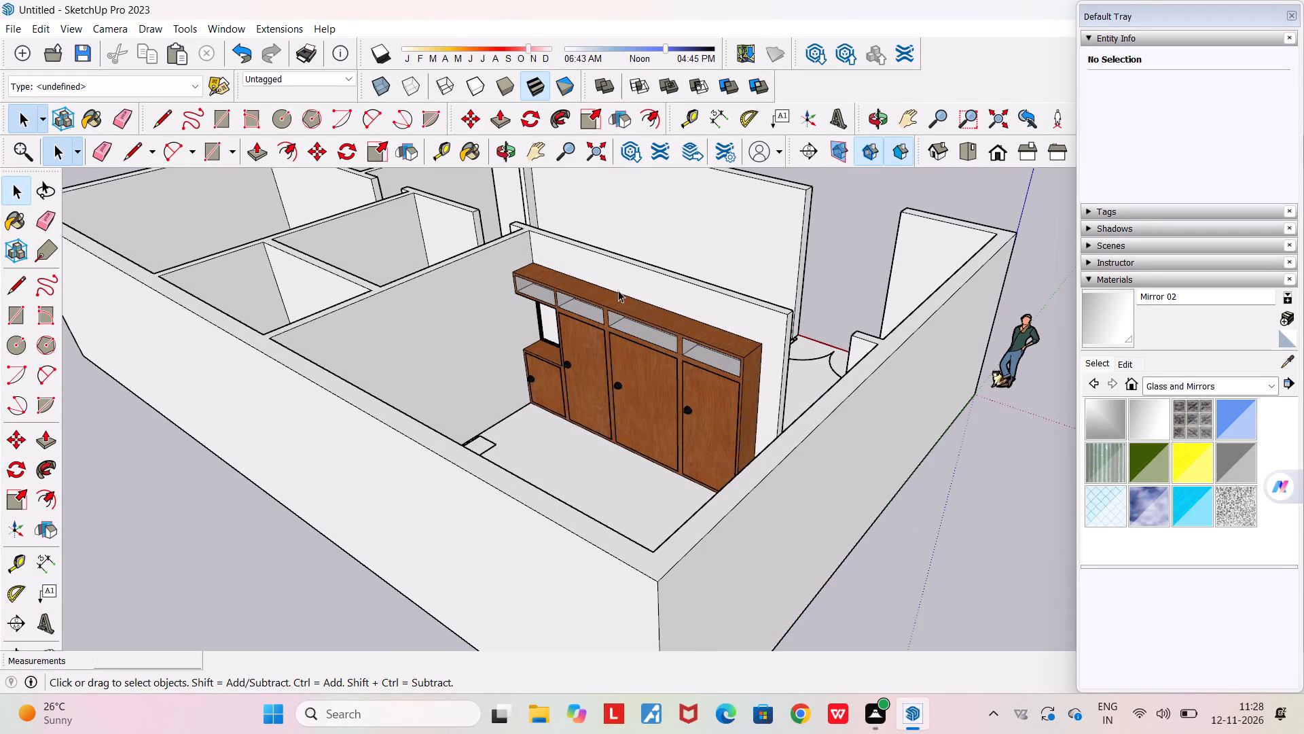
key(space)
key(Escape)
scroll(618, 290, down, 4)
middle_drag(578, 366, 892, 351)
scroll(890, 350, down, 3)
middle_drag(814, 345, 309, 355)
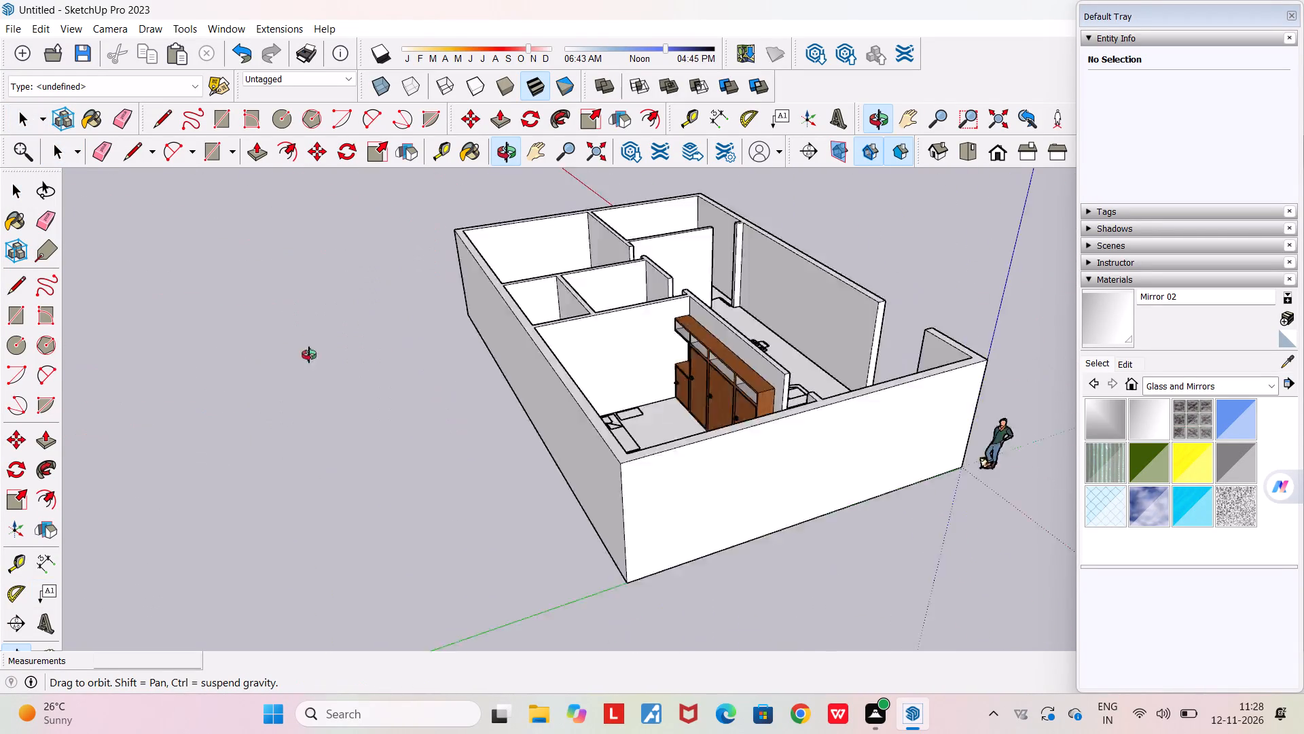
middle_drag(309, 355, 271, 457)
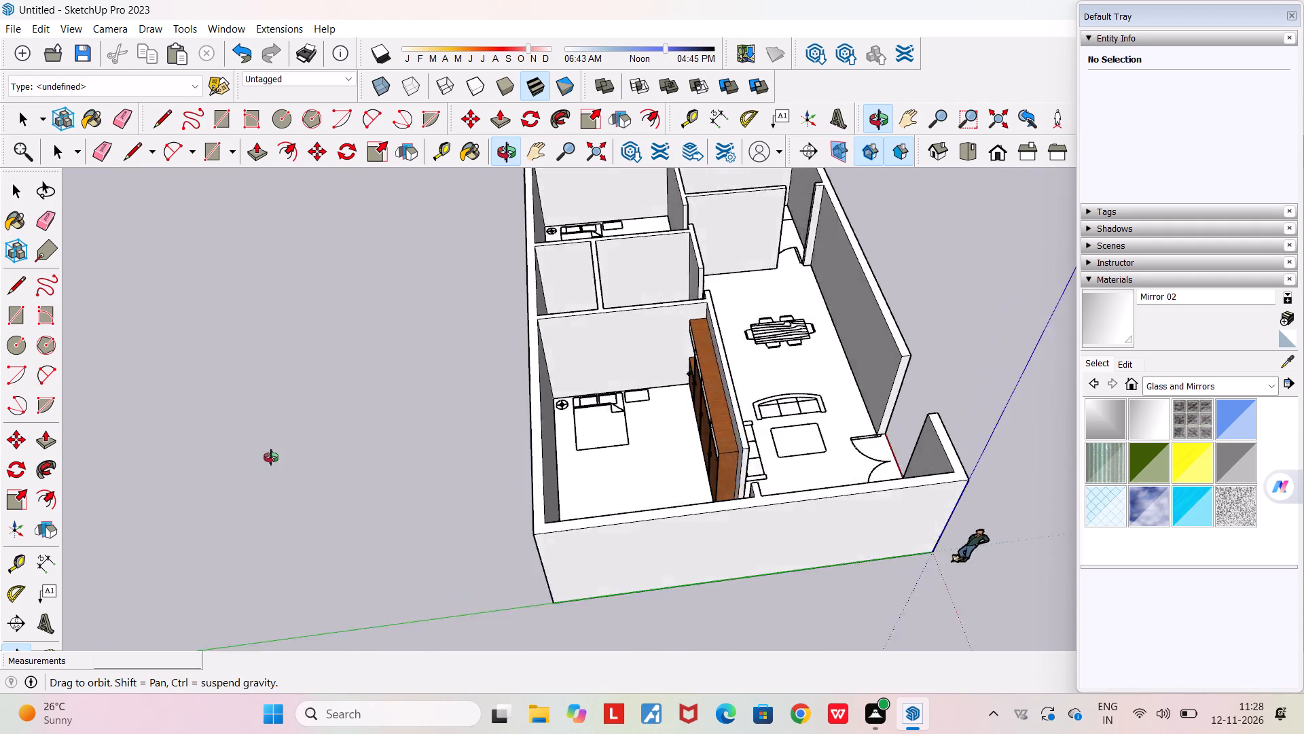
middle_drag(271, 457, 243, 454)
scroll(243, 454, down, 4)
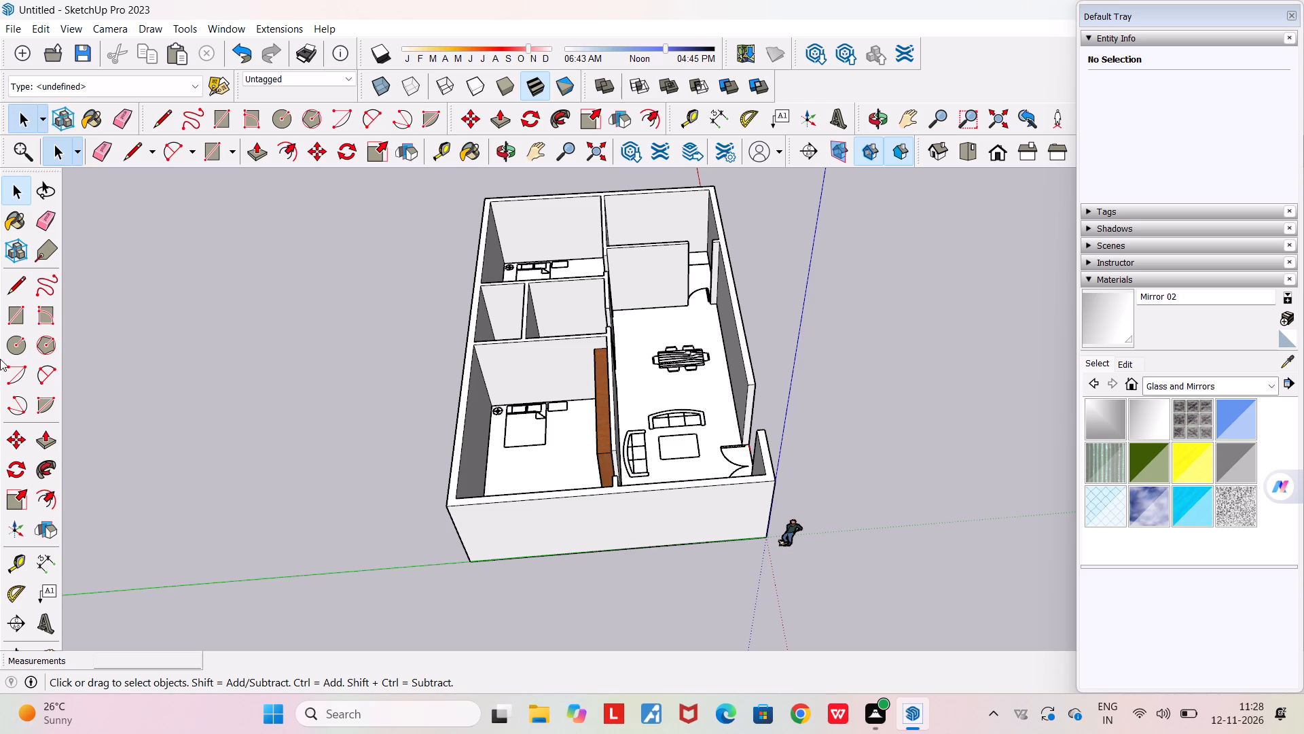
middle_drag(789, 368, 698, 368)
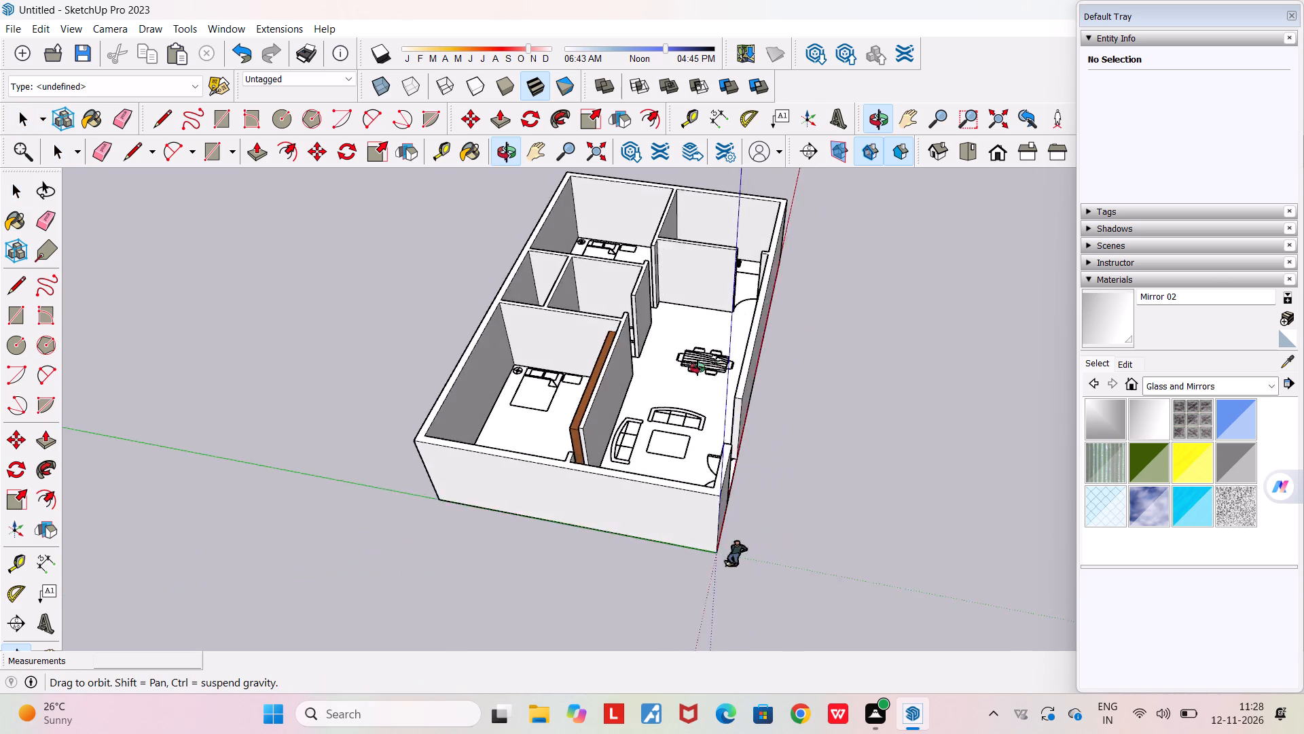
middle_drag(698, 368, 755, 379)
scroll(755, 379, down, 5)
scroll(933, 375, up, 2)
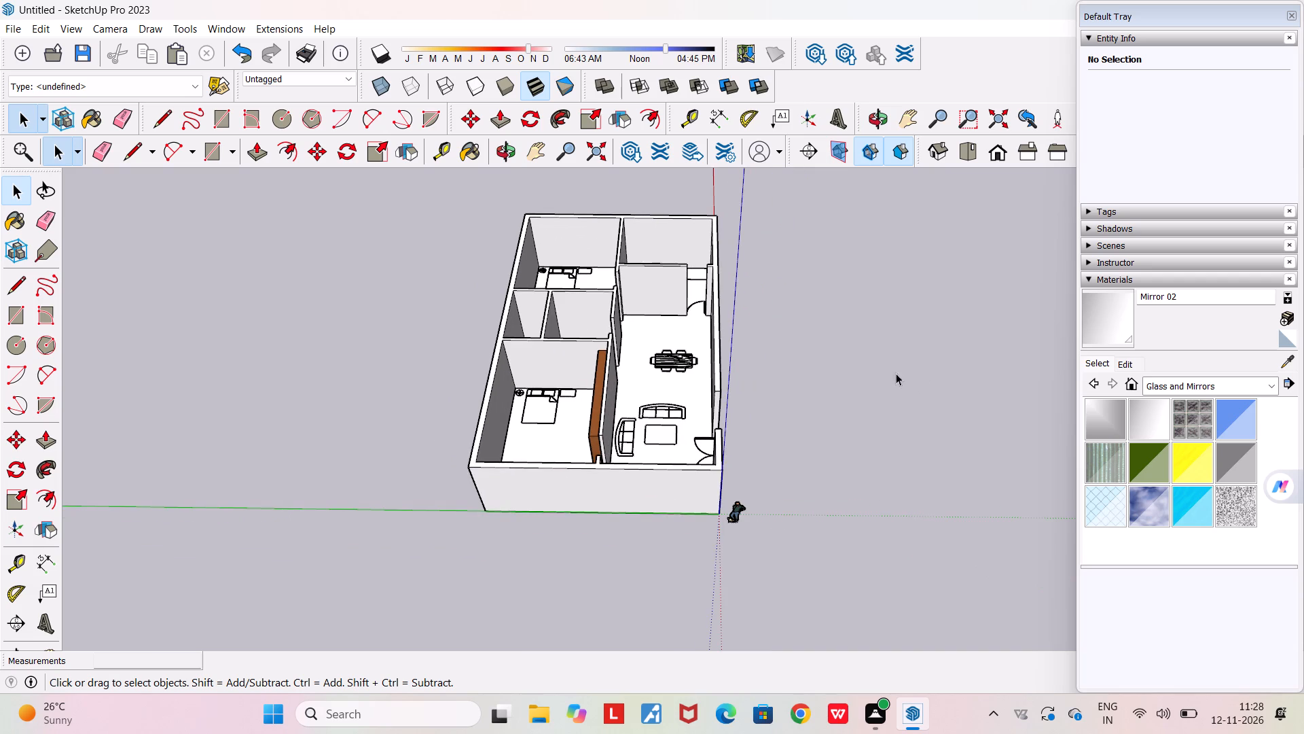
scroll(882, 377, up, 3)
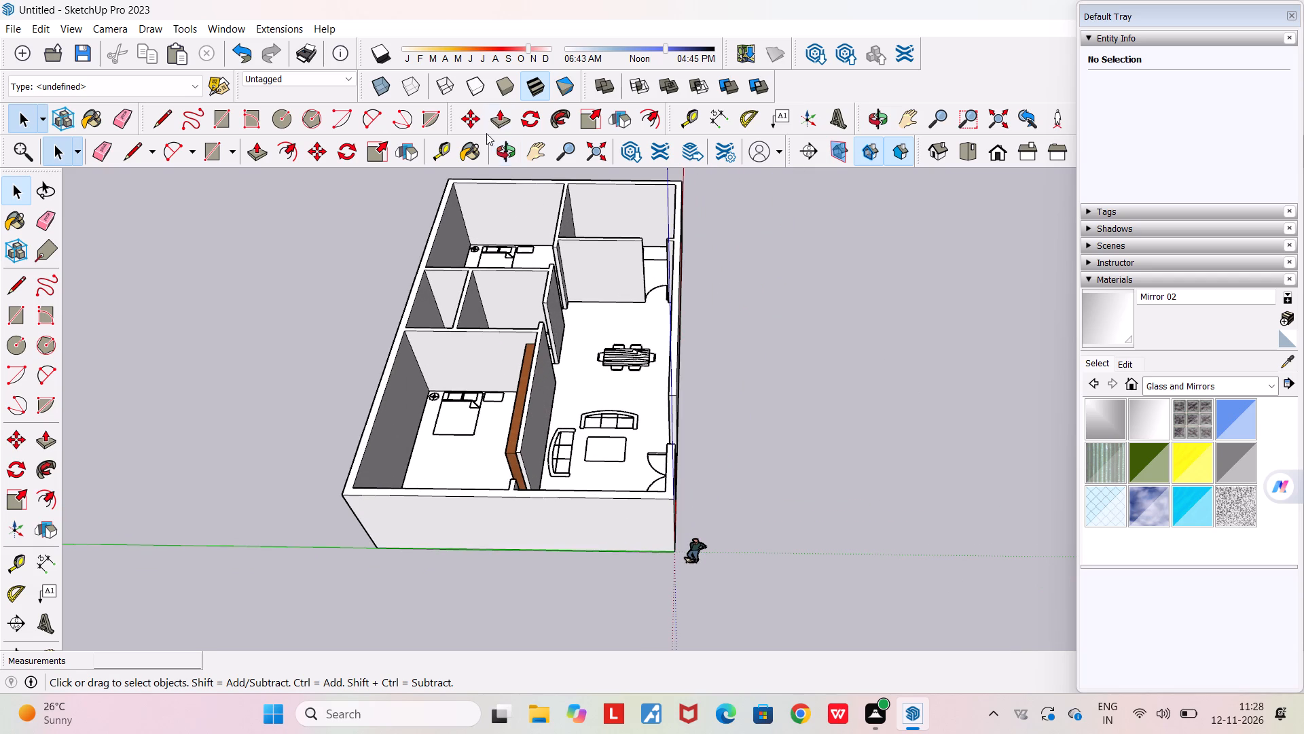
Draw a freehand rectangle flat on the ground outside the house, beside the long wall of the living and dining area.
click(215, 108)
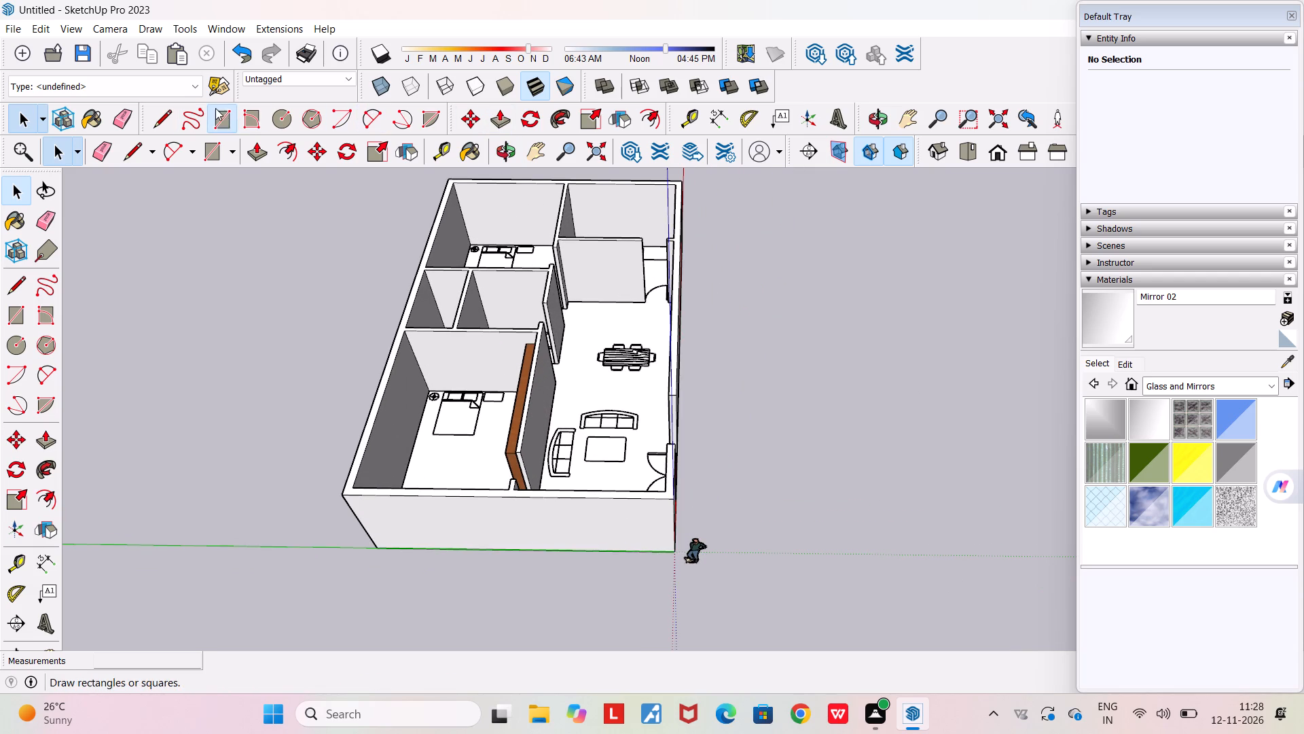
click(763, 364)
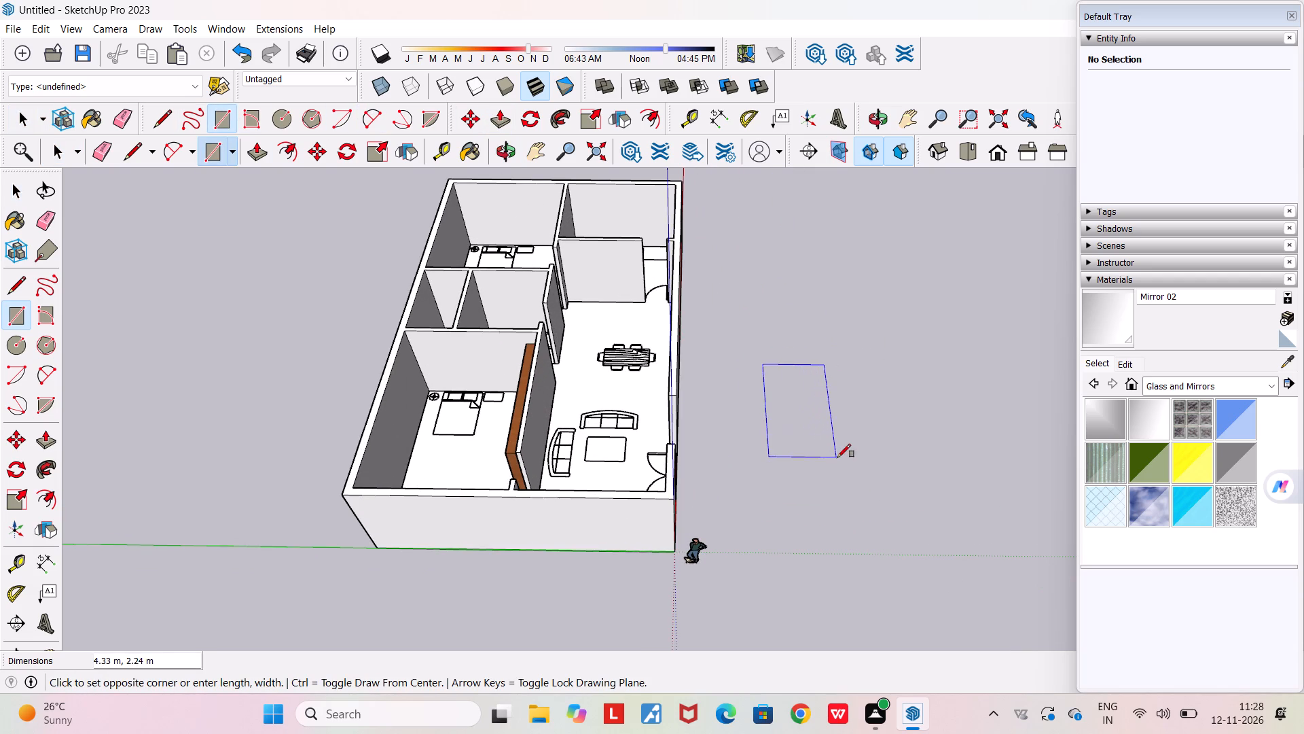
click(854, 474)
scroll(822, 423, up, 5)
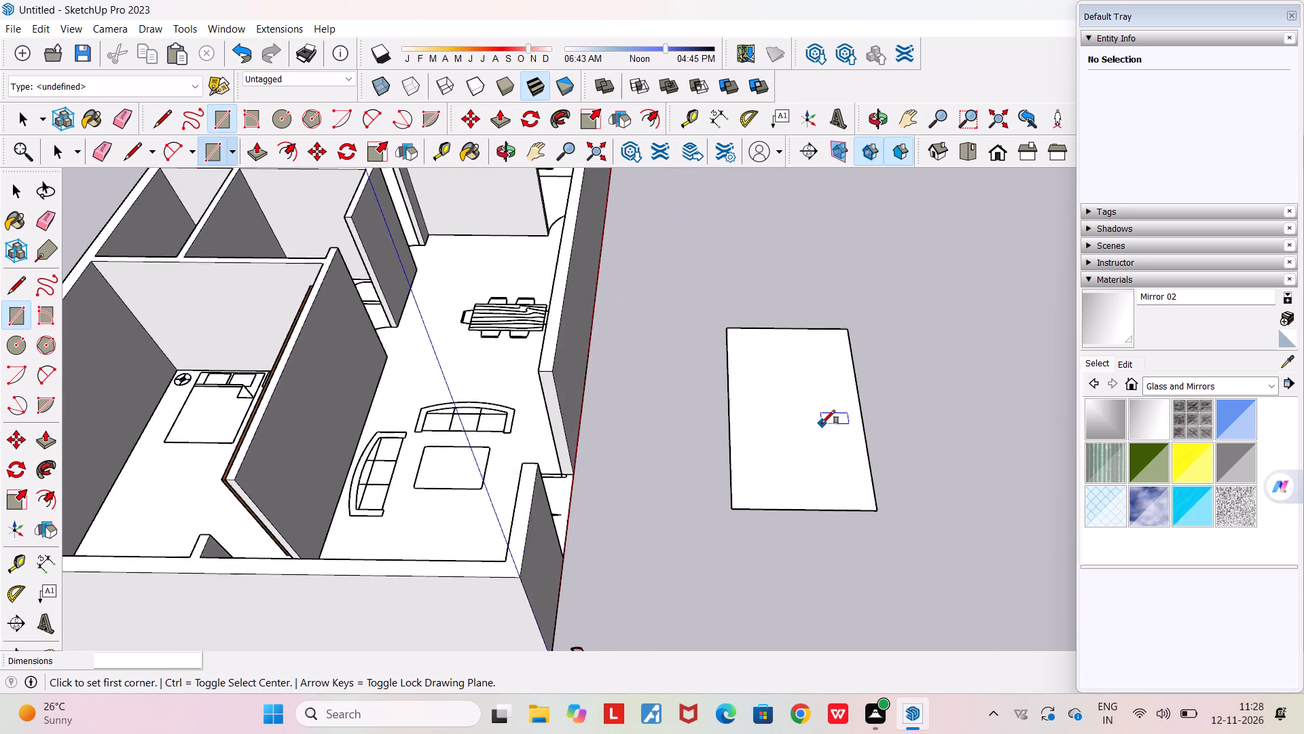
middle_drag(780, 408, 607, 373)
scroll(607, 373, down, 1)
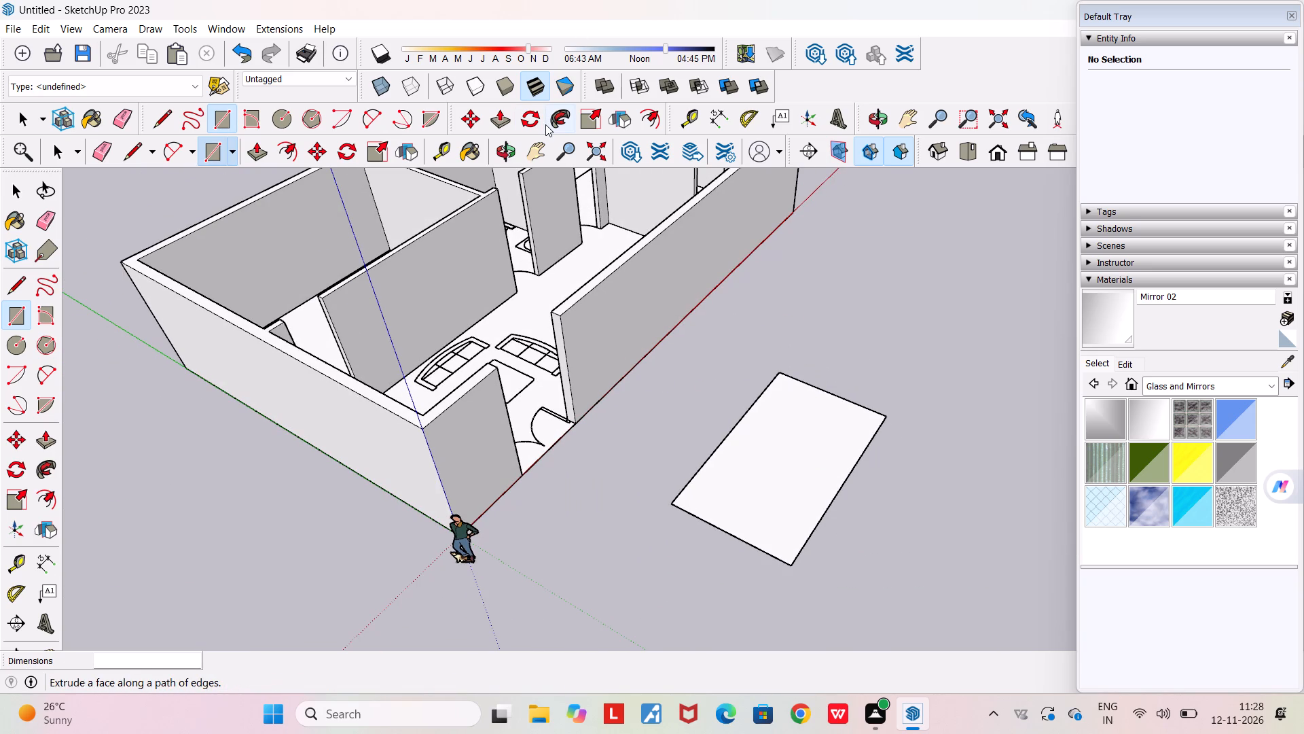
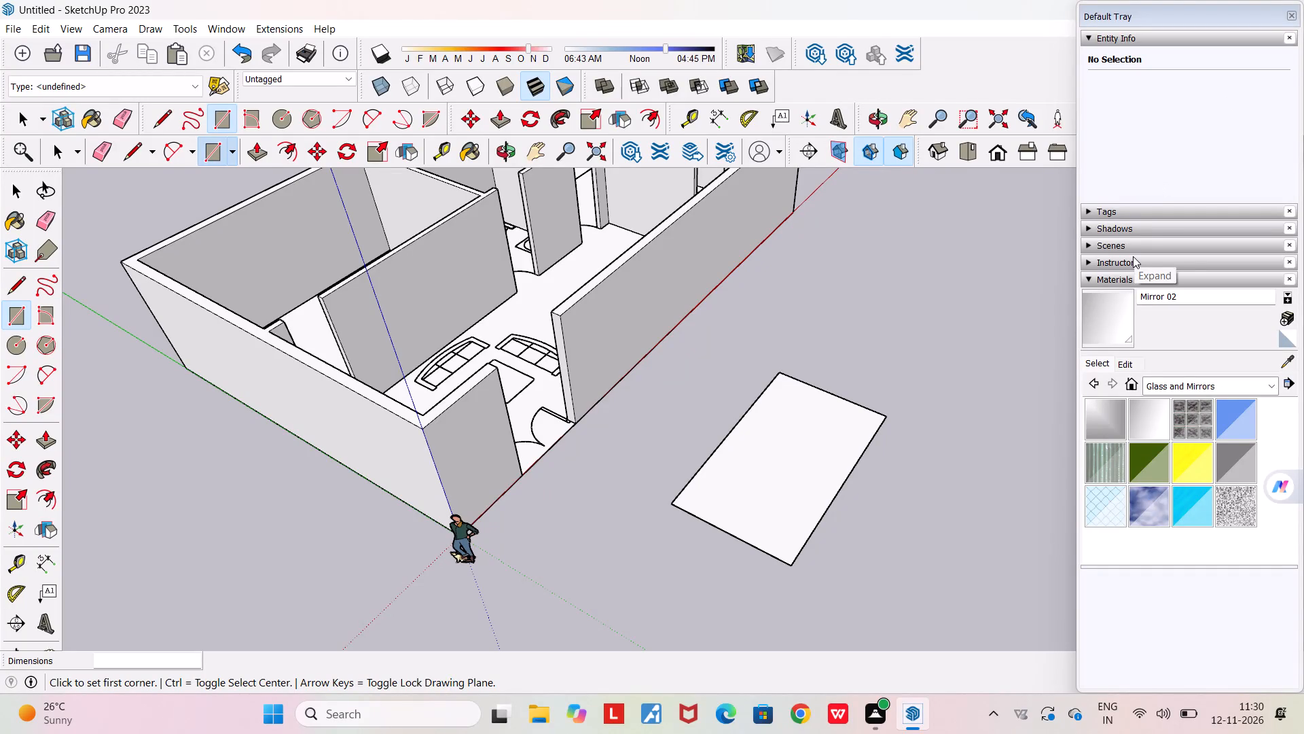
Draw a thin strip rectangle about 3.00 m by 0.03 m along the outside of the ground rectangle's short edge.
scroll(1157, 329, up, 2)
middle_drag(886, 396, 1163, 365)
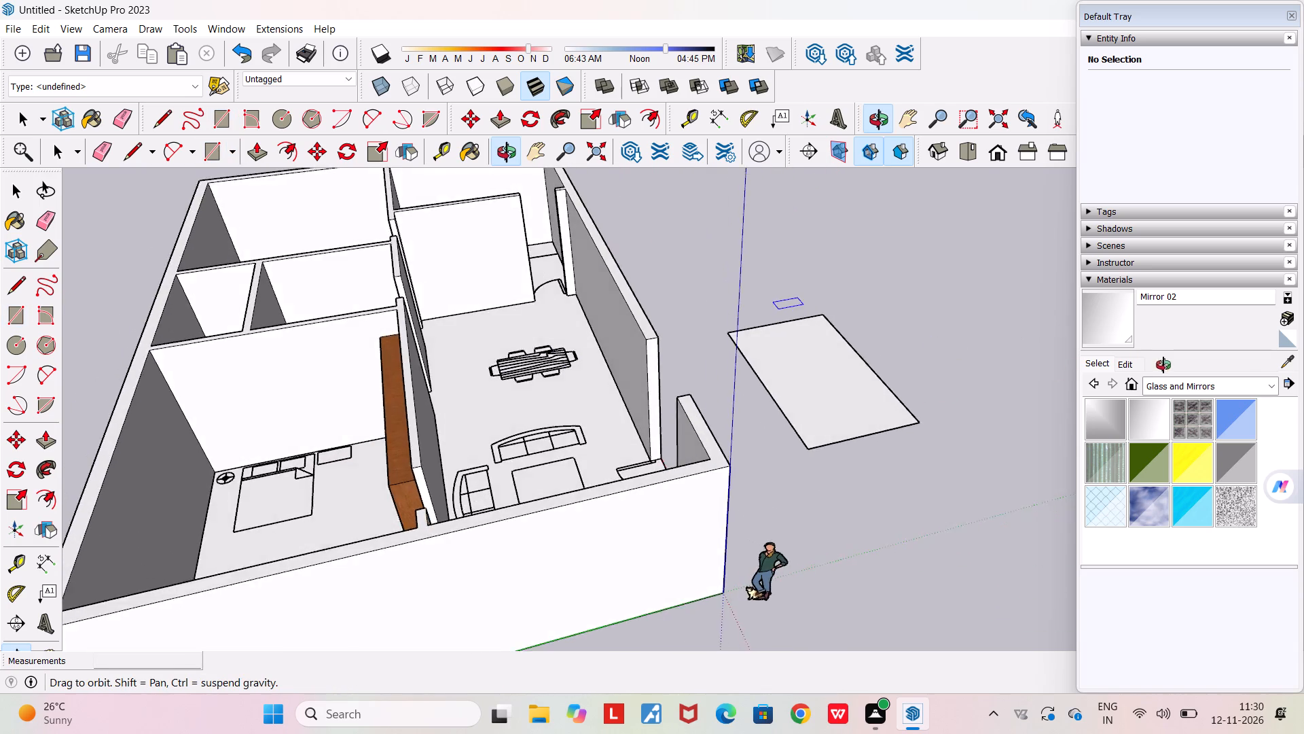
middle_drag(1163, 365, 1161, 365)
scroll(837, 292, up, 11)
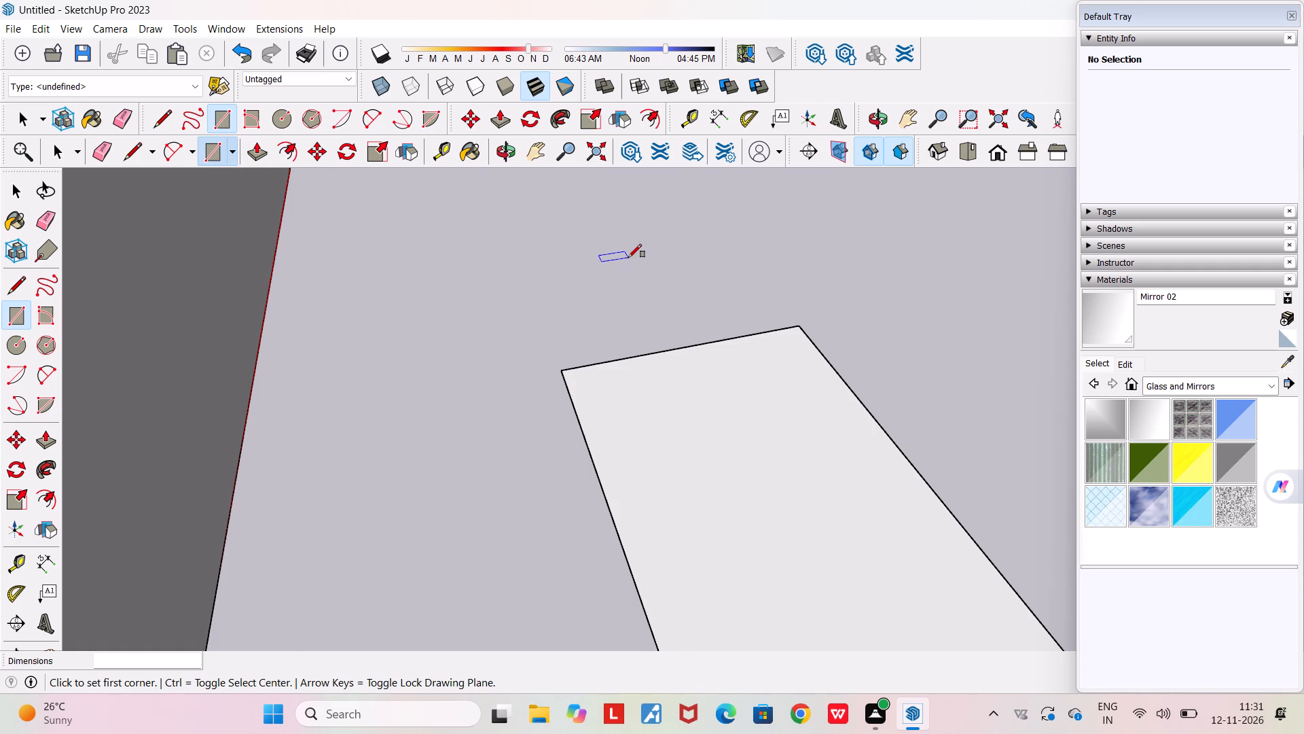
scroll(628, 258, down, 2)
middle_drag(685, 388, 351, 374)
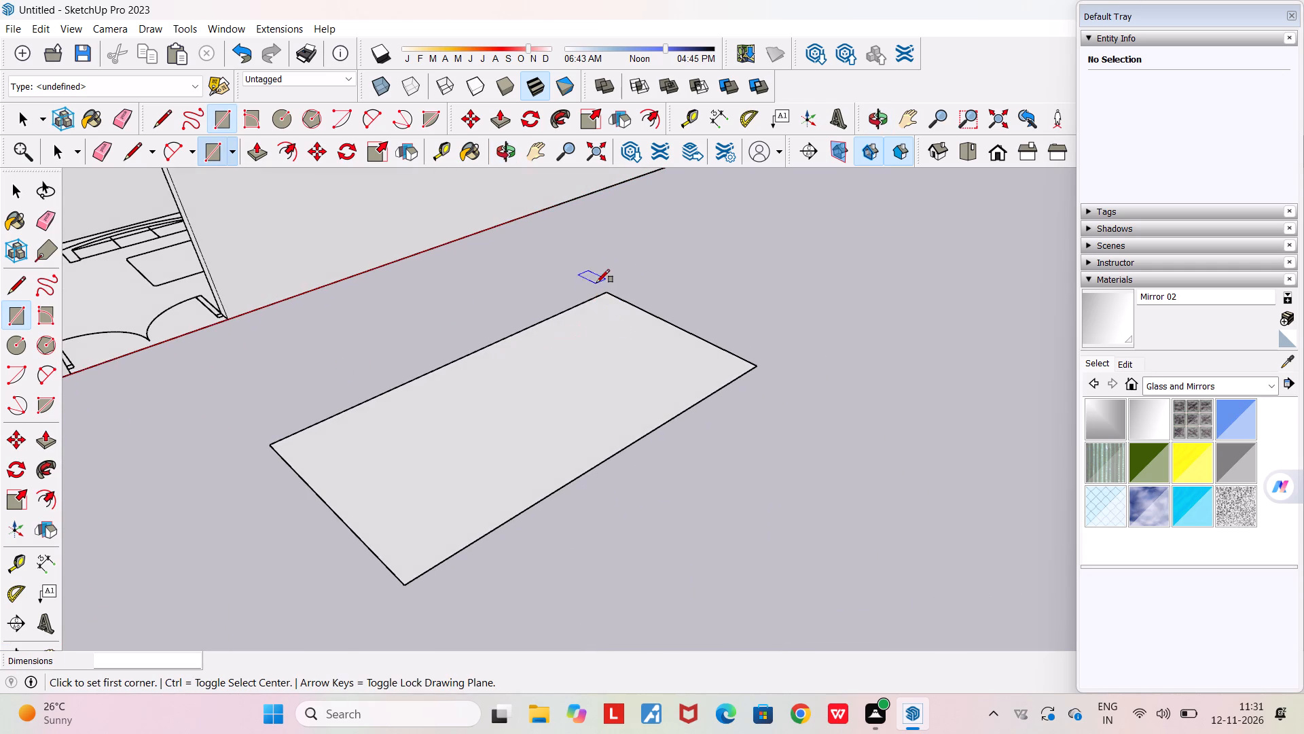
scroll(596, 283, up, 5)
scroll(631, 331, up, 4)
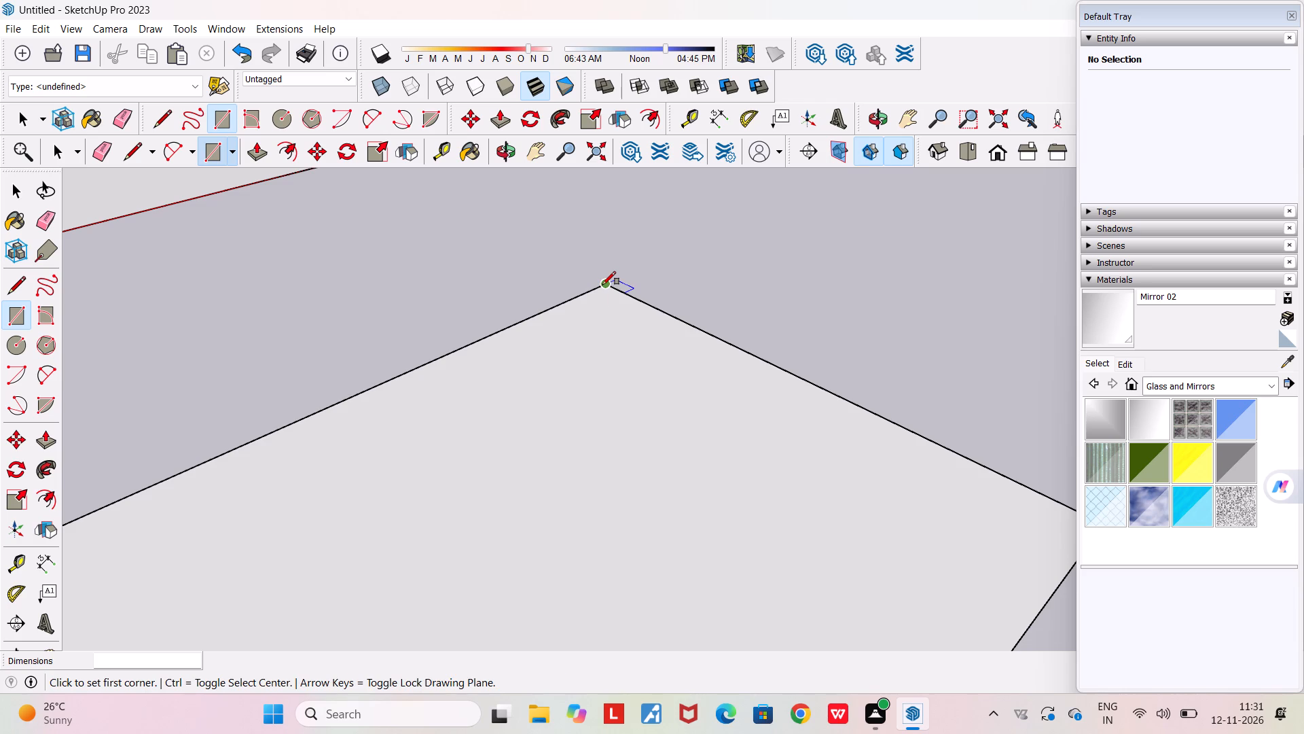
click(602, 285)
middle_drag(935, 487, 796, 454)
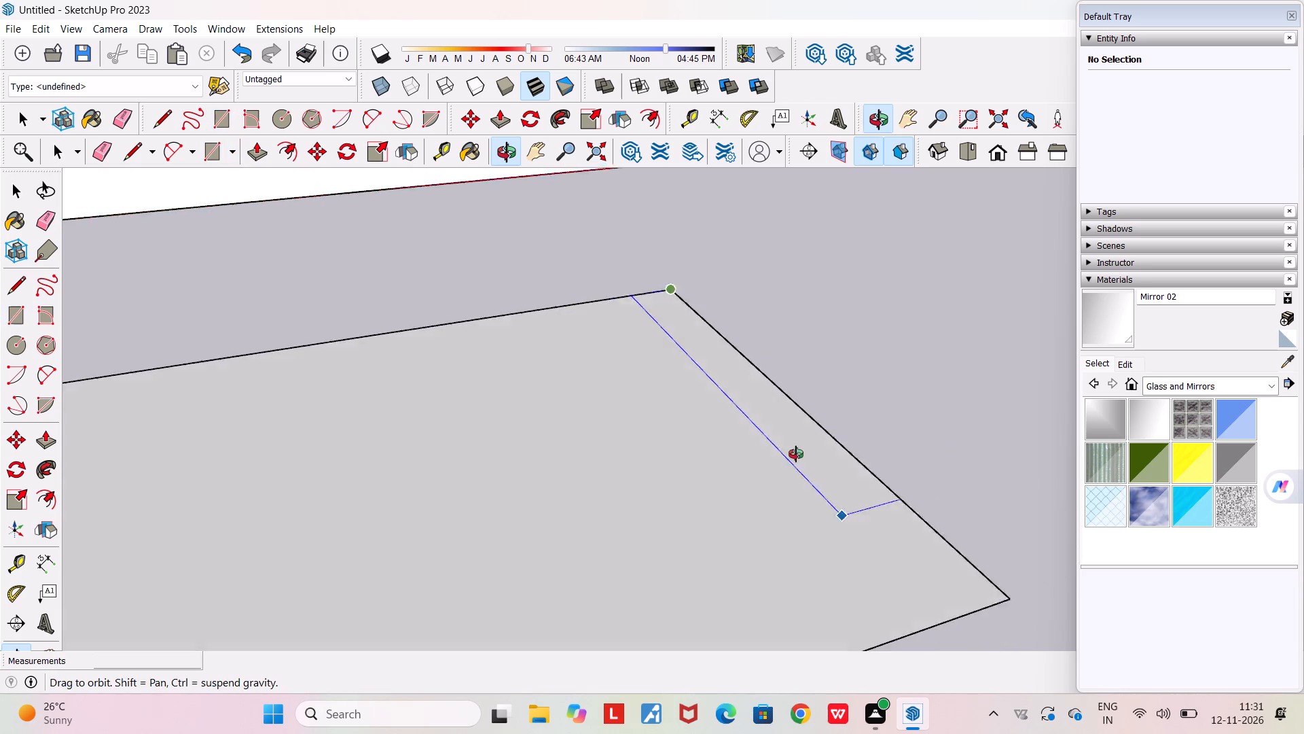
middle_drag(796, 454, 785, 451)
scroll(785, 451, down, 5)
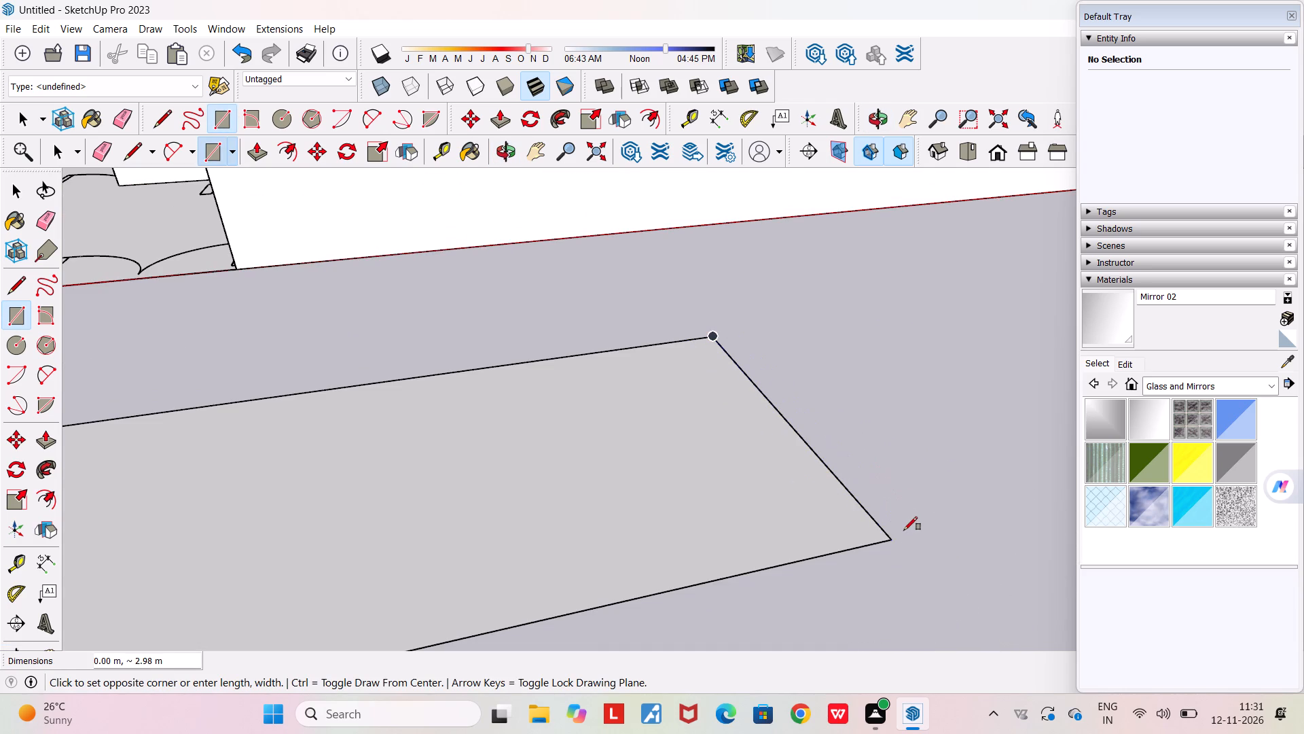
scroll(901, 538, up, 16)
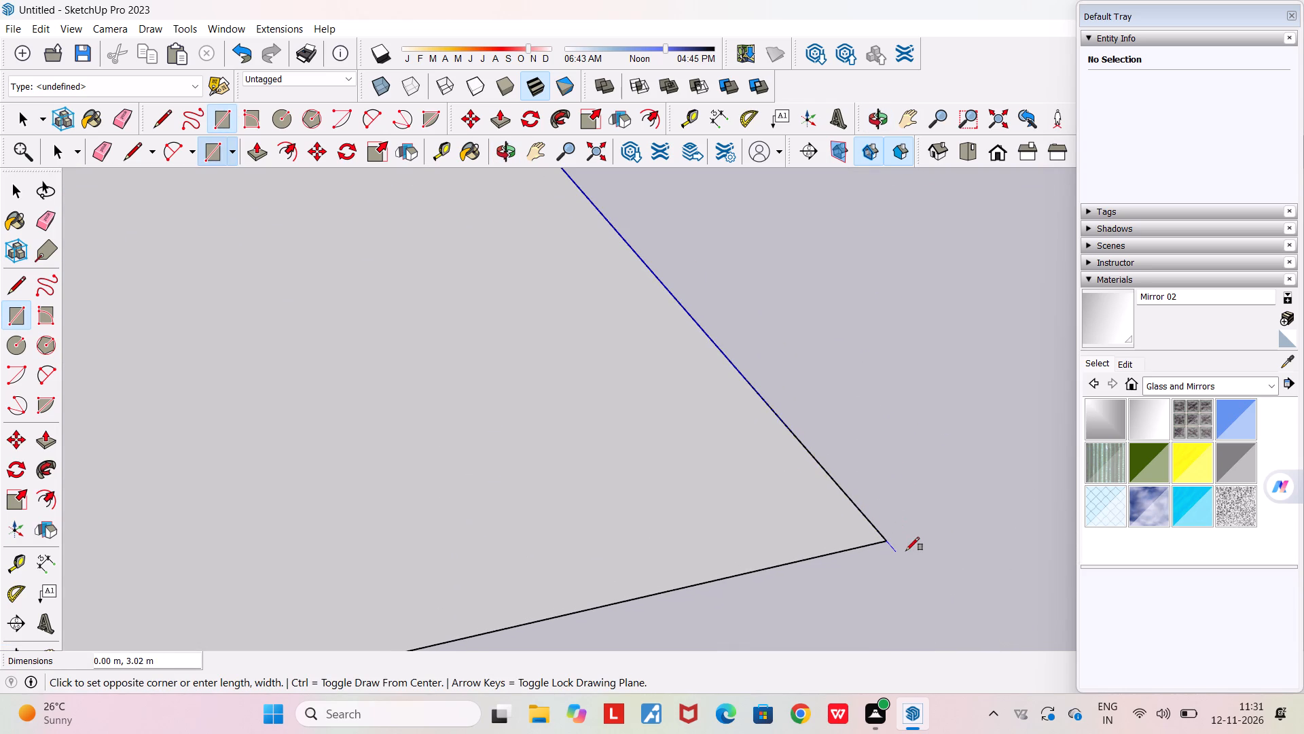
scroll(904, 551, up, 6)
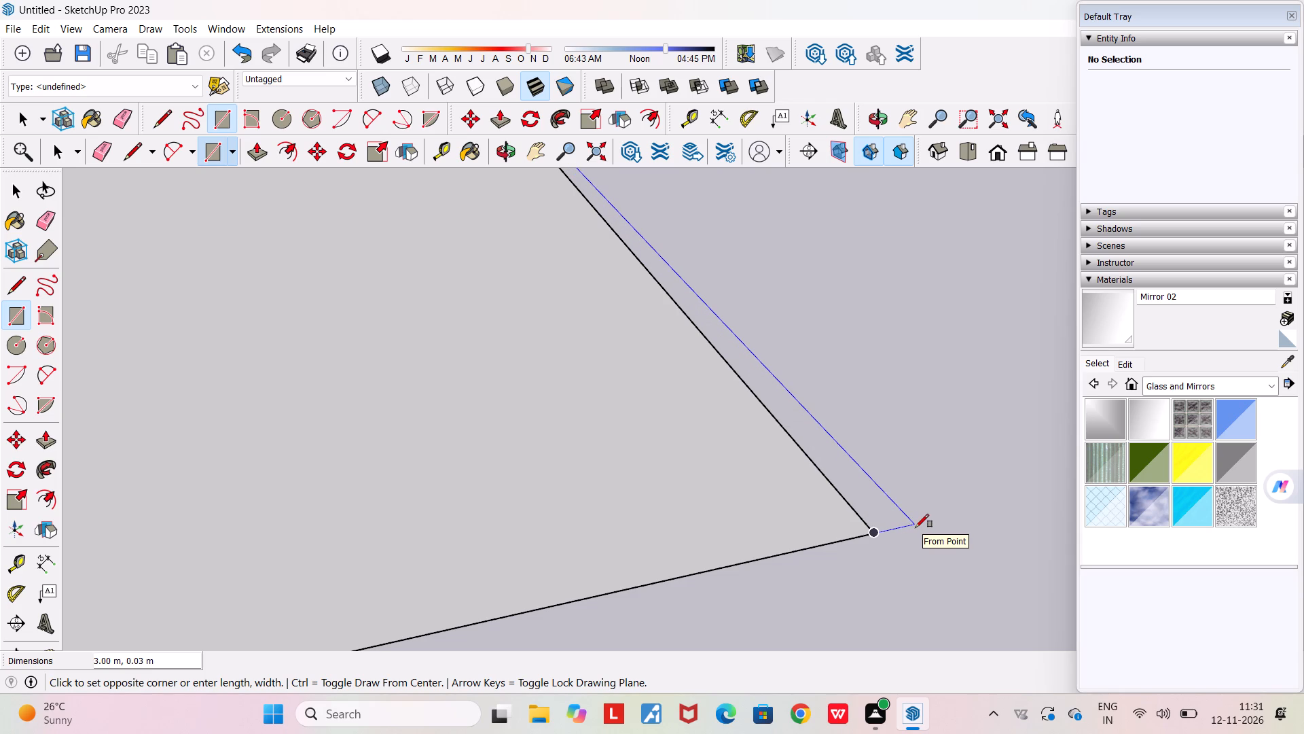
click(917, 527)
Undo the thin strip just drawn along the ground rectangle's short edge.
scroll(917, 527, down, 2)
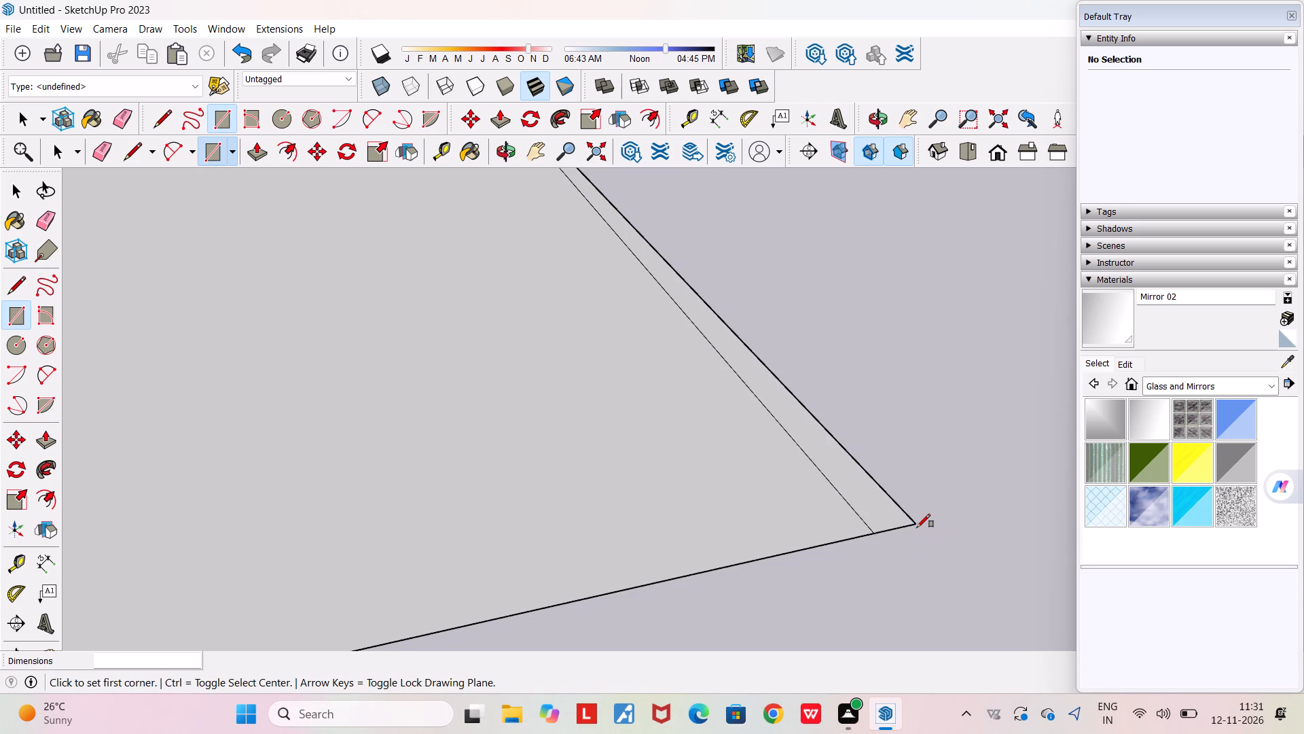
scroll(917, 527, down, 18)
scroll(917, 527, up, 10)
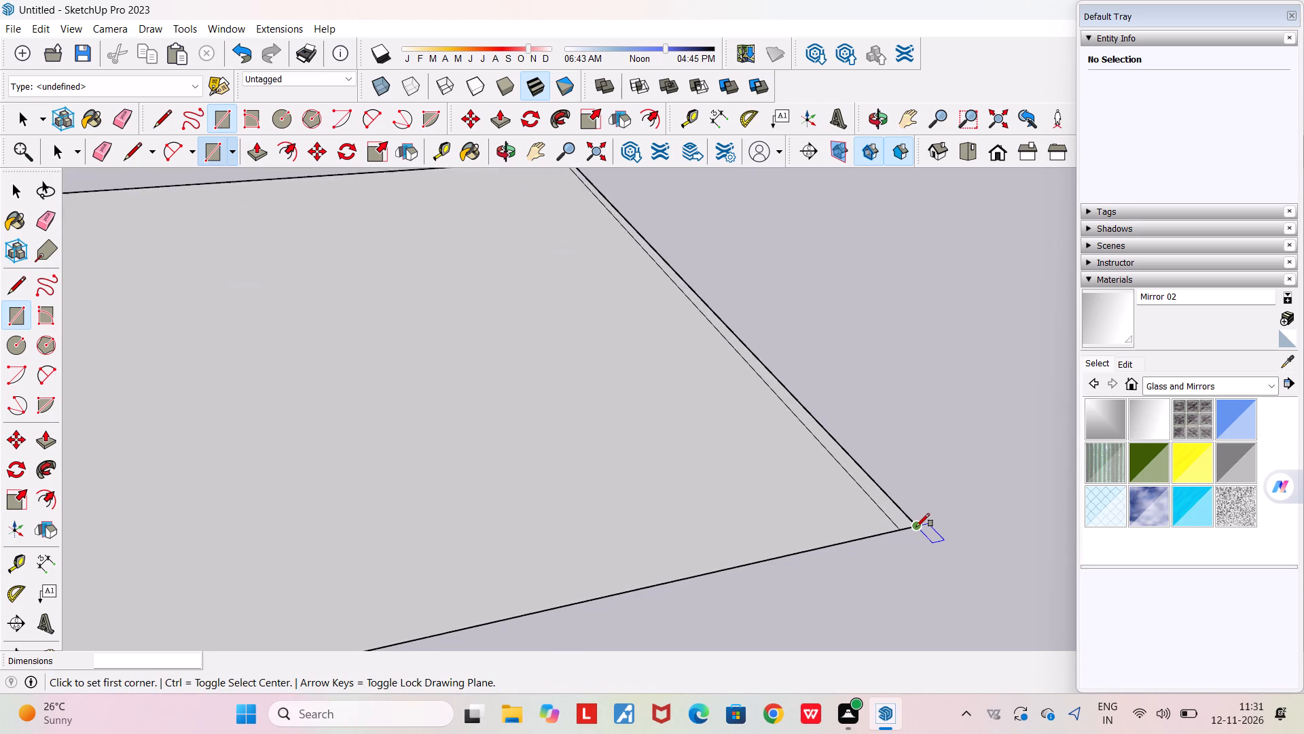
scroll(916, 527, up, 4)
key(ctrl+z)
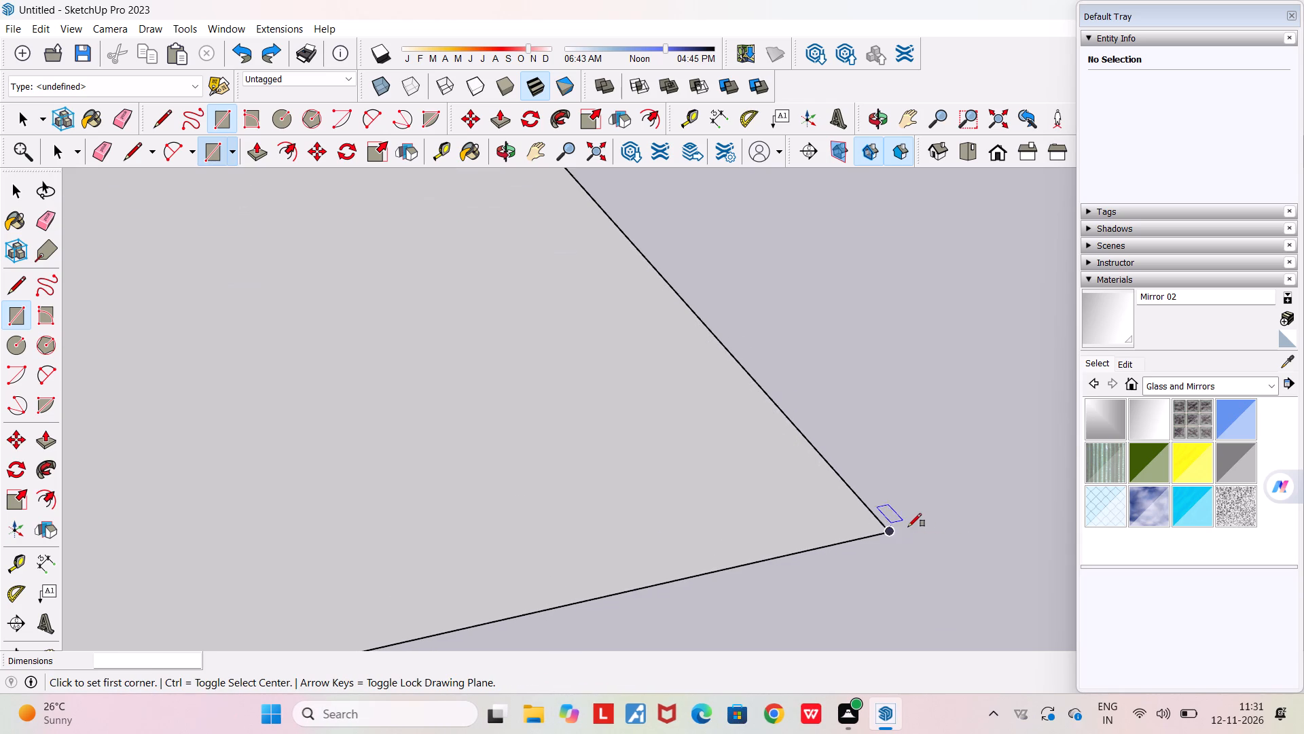
Draw a narrow strip rectangle about 3.00 m by 0.09 m along the outside of the ground rectangle's short edge.
click(893, 528)
middle_drag(863, 370, 820, 502)
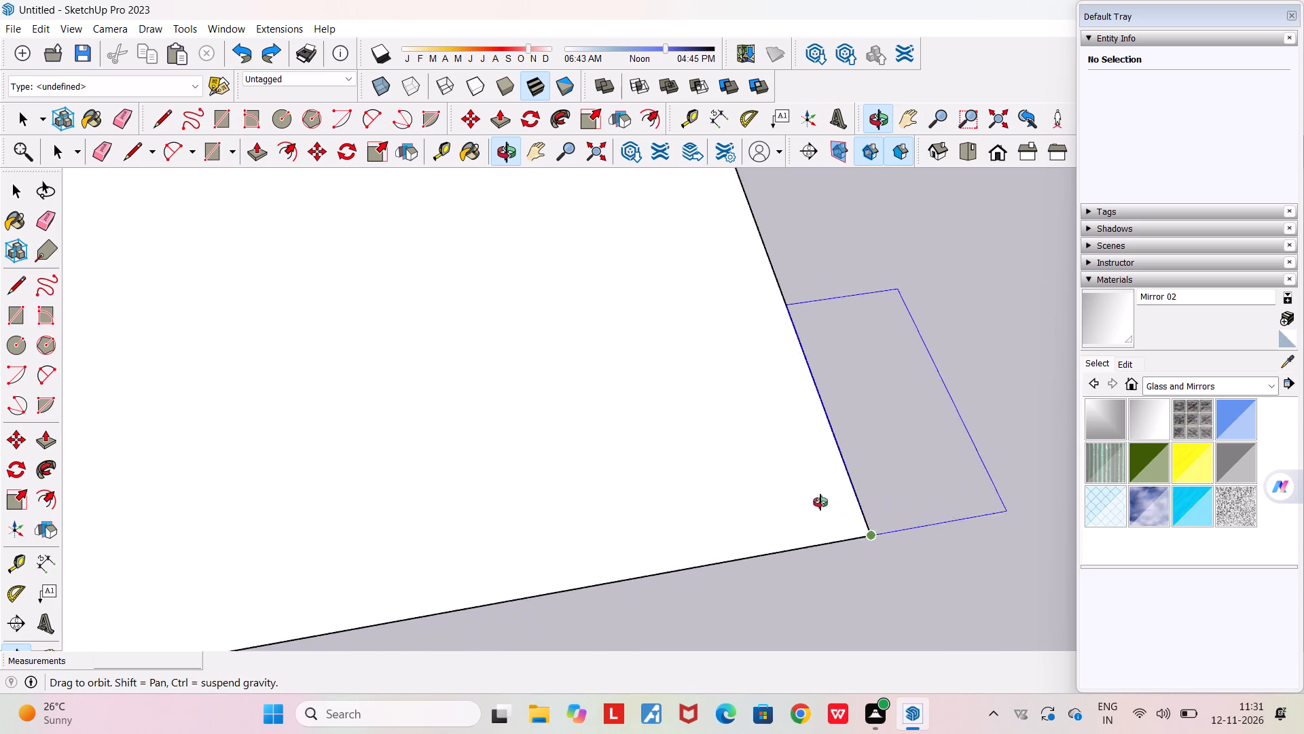
middle_drag(820, 502, 533, 386)
scroll(533, 386, down, 15)
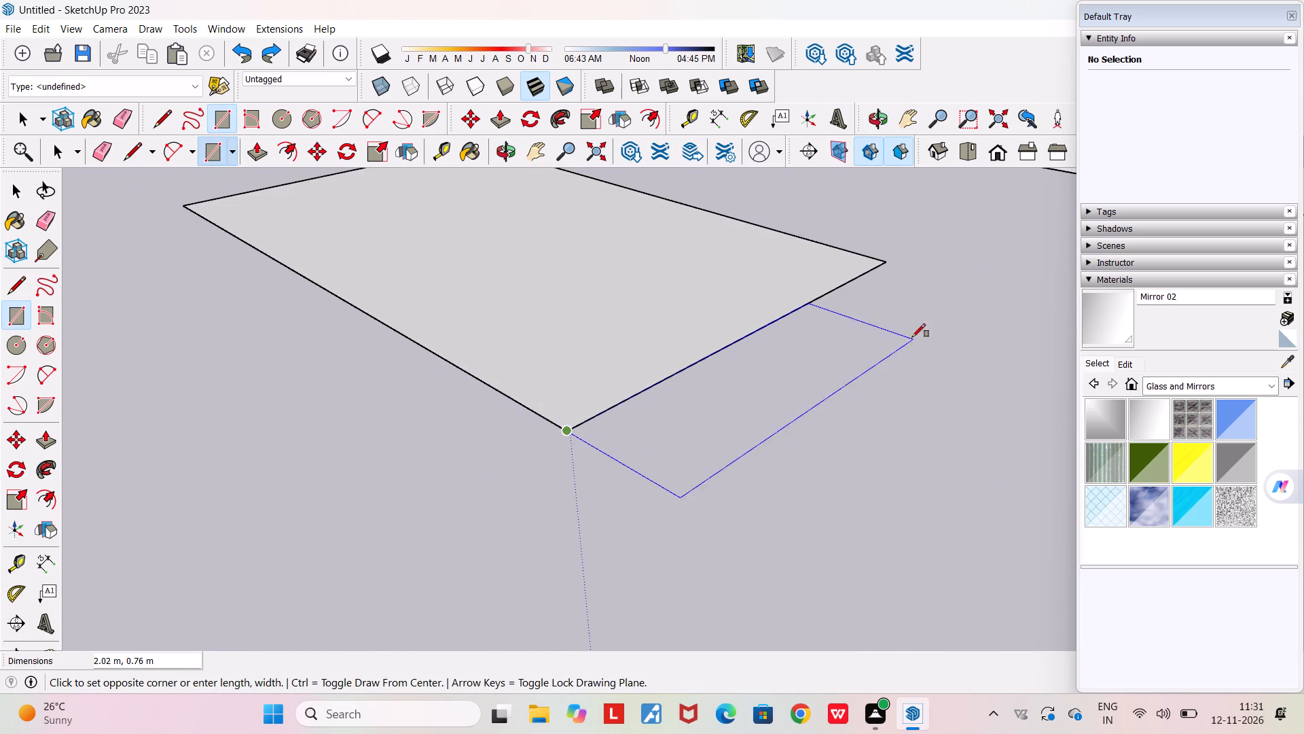
scroll(909, 299, up, 11)
scroll(870, 245, up, 6)
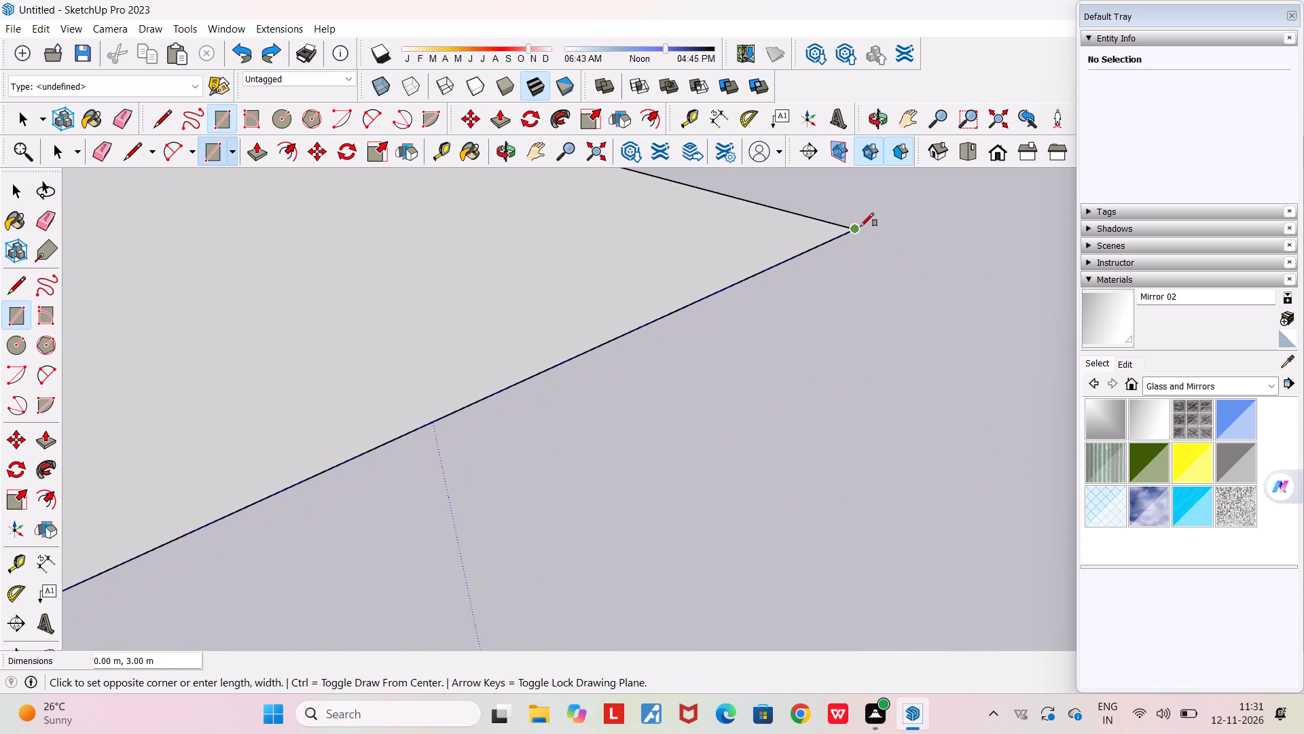
click(905, 253)
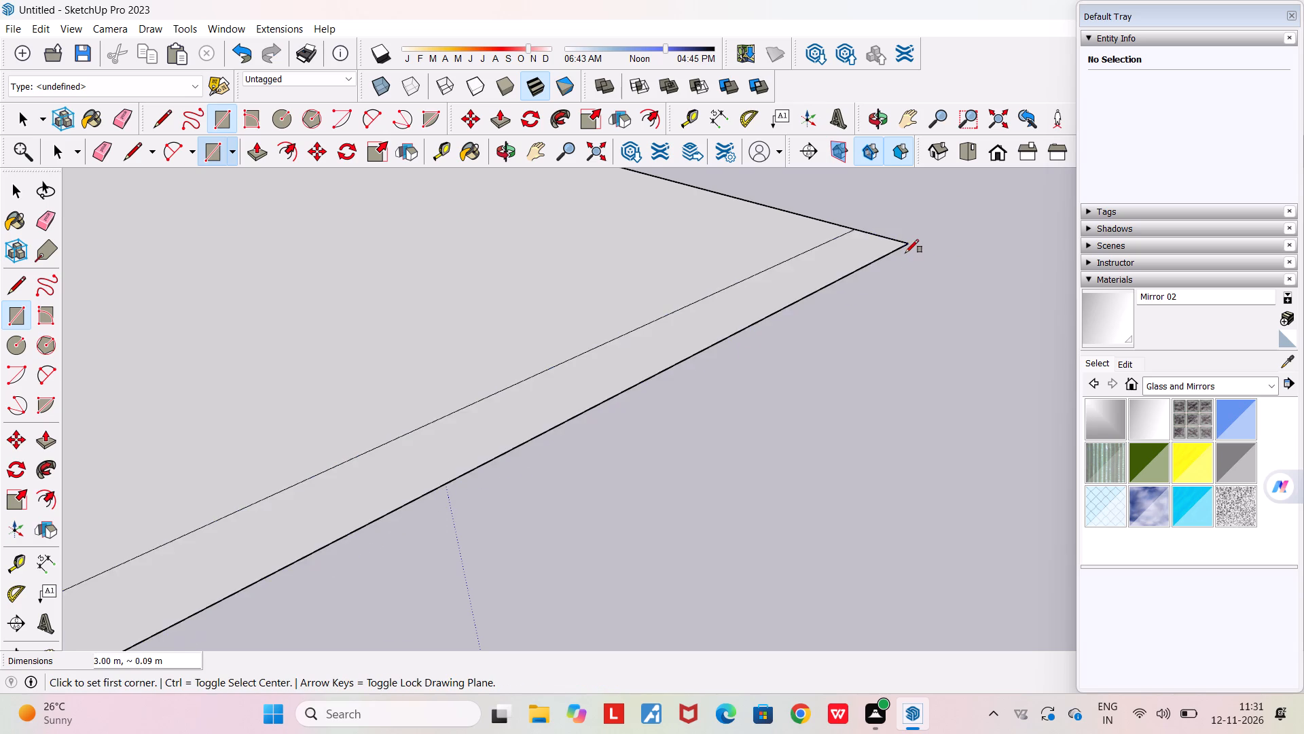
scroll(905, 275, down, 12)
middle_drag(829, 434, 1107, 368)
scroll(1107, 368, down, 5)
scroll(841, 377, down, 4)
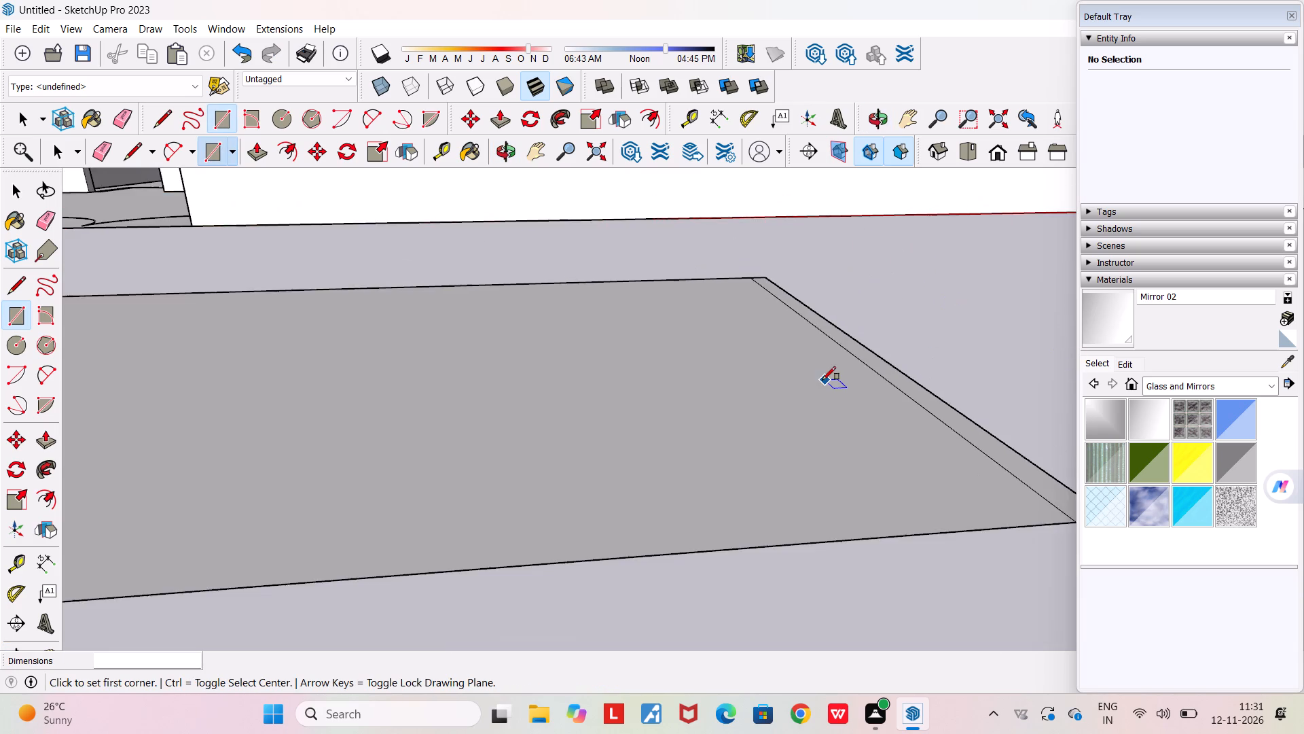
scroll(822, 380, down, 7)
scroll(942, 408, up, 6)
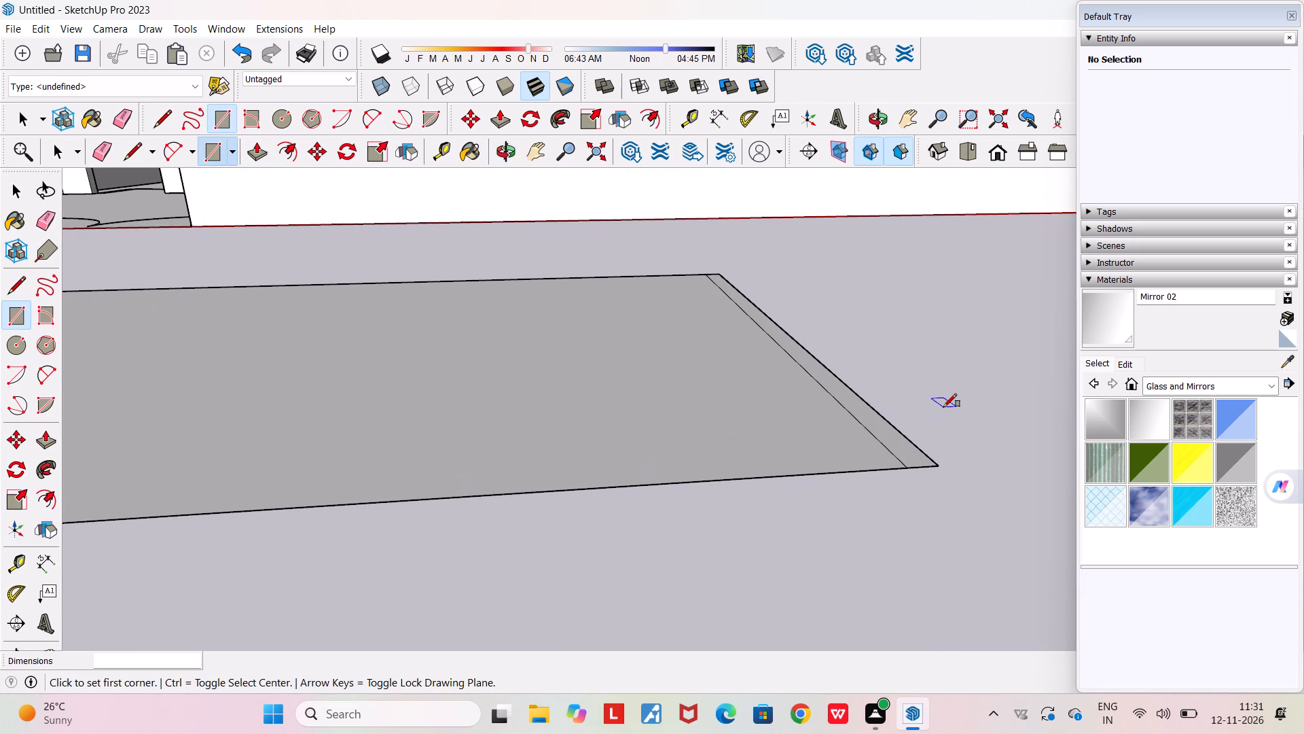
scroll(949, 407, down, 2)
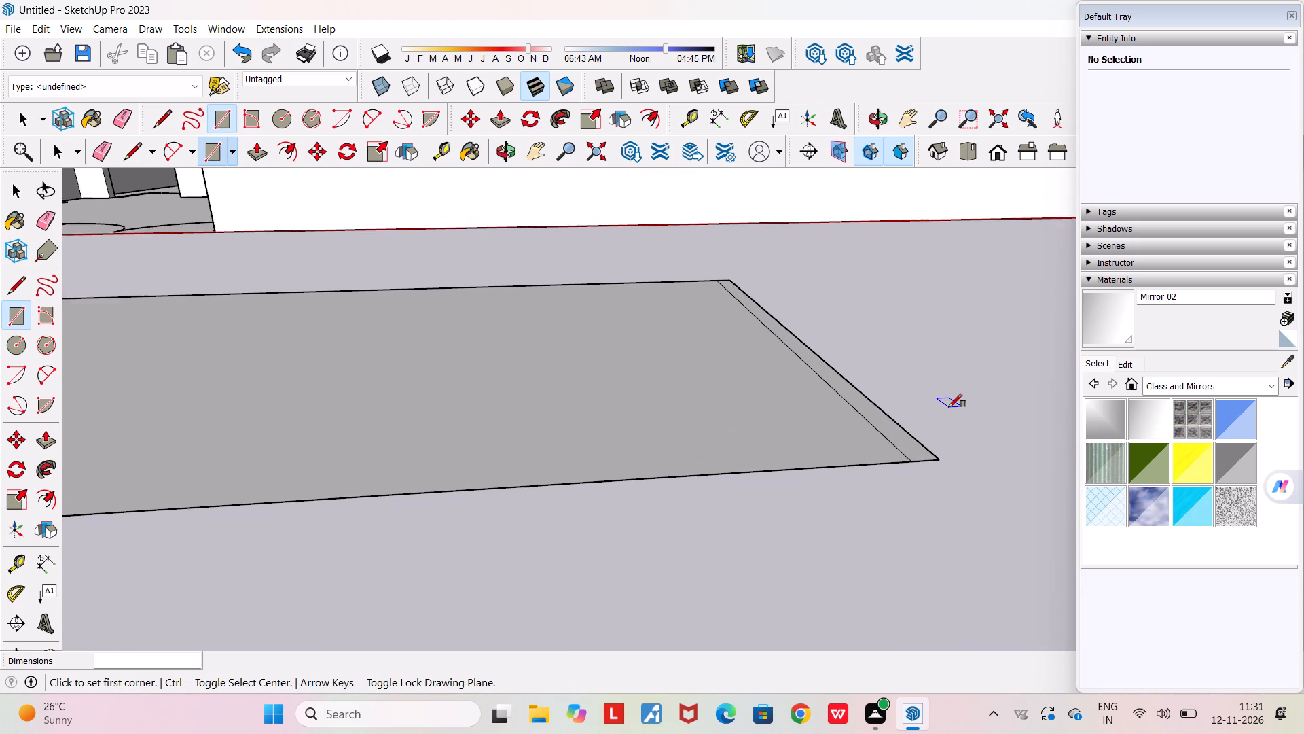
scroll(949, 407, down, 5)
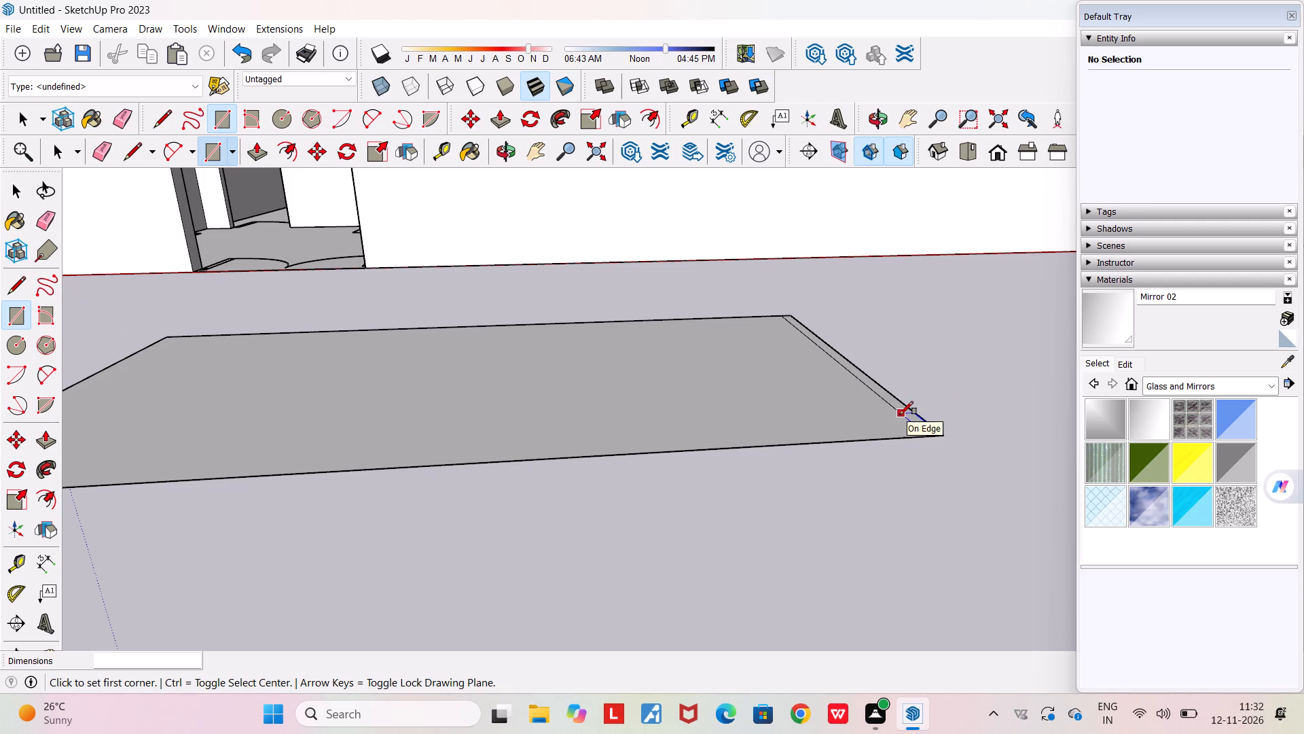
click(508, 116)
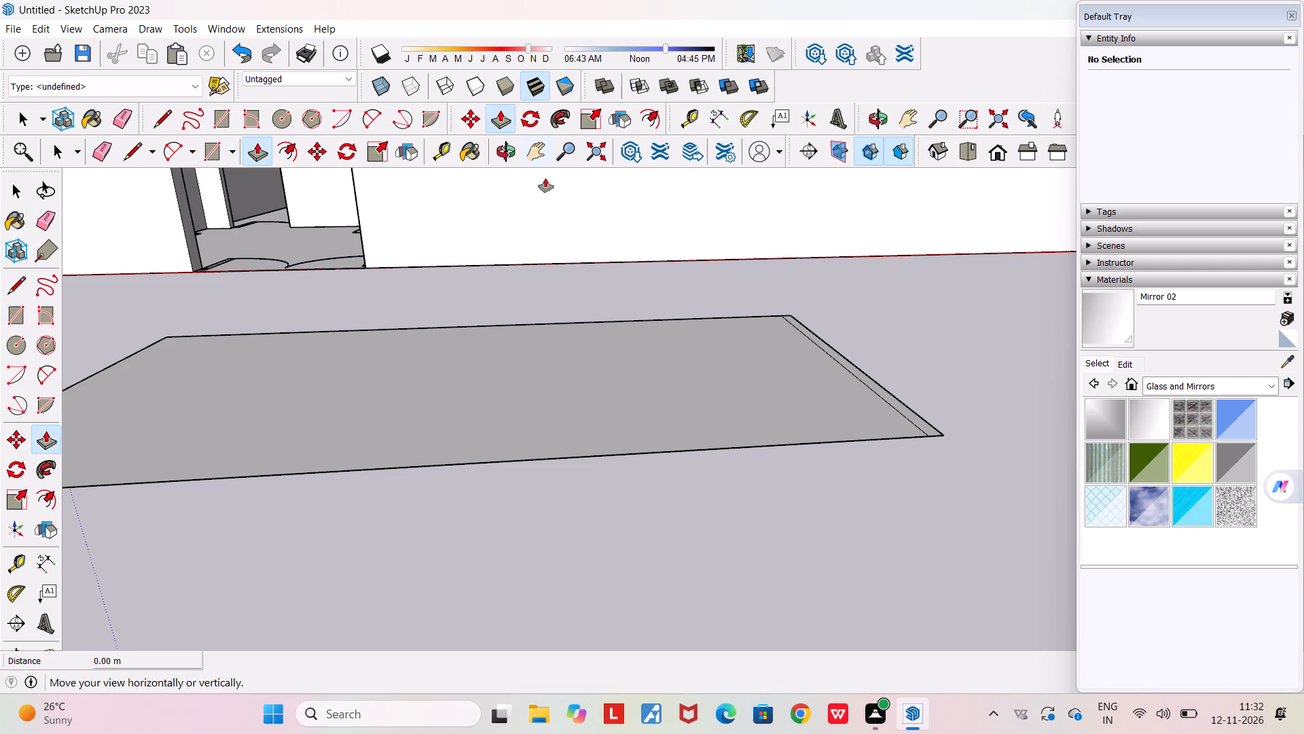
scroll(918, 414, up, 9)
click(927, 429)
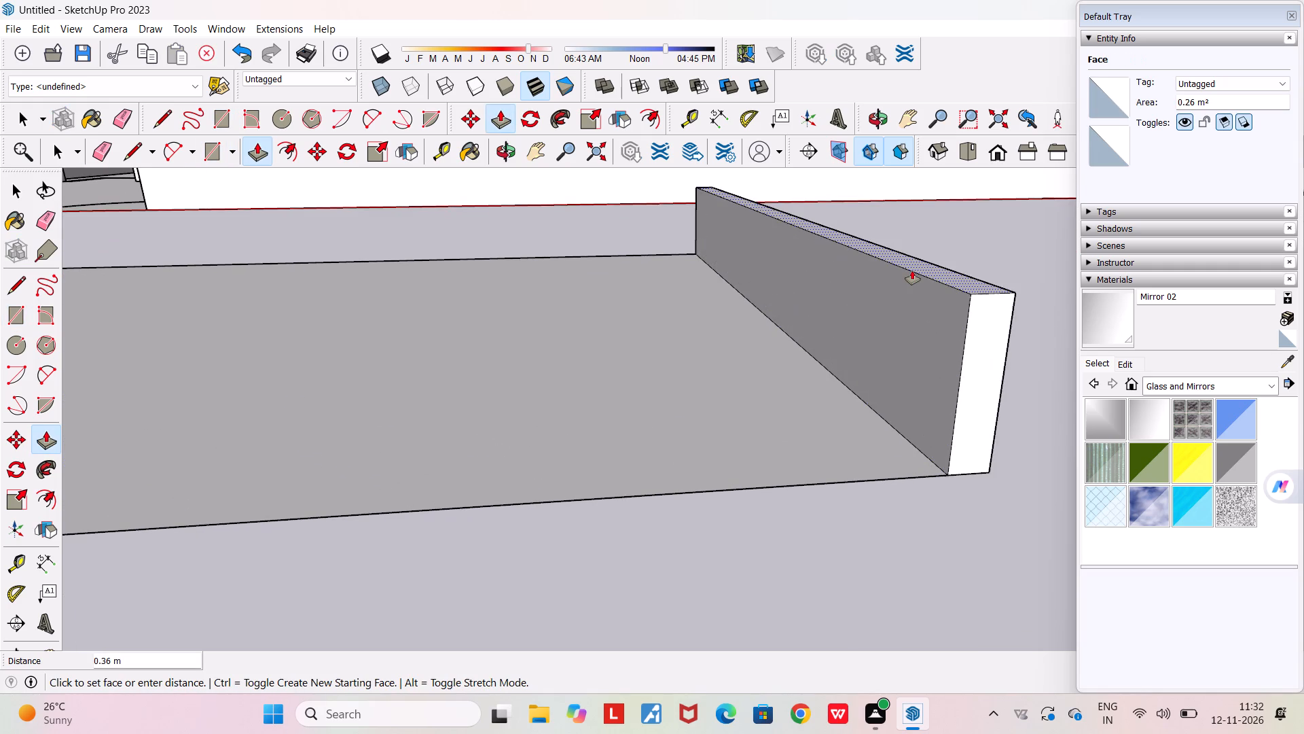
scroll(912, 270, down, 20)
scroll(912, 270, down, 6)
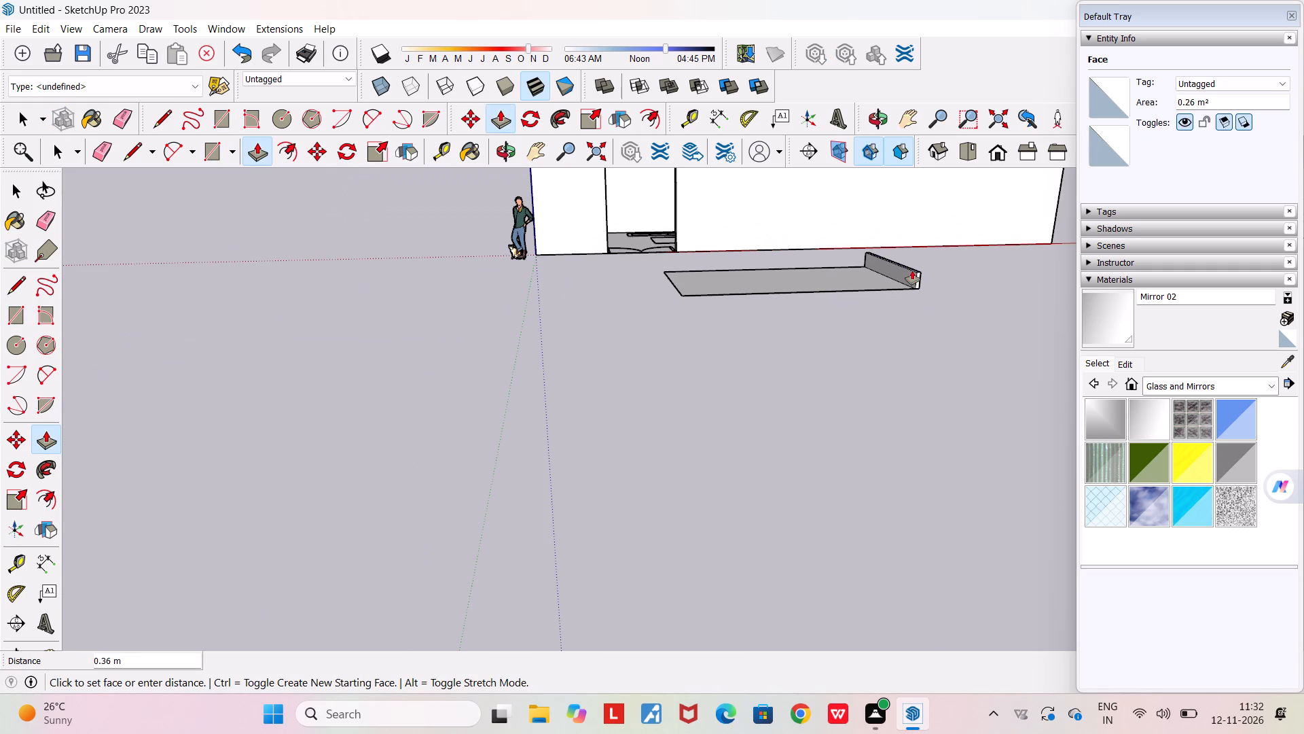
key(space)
Push/Pull the large ground rectangle upward about 0.85 m into a solid block.
scroll(824, 311, up, 2)
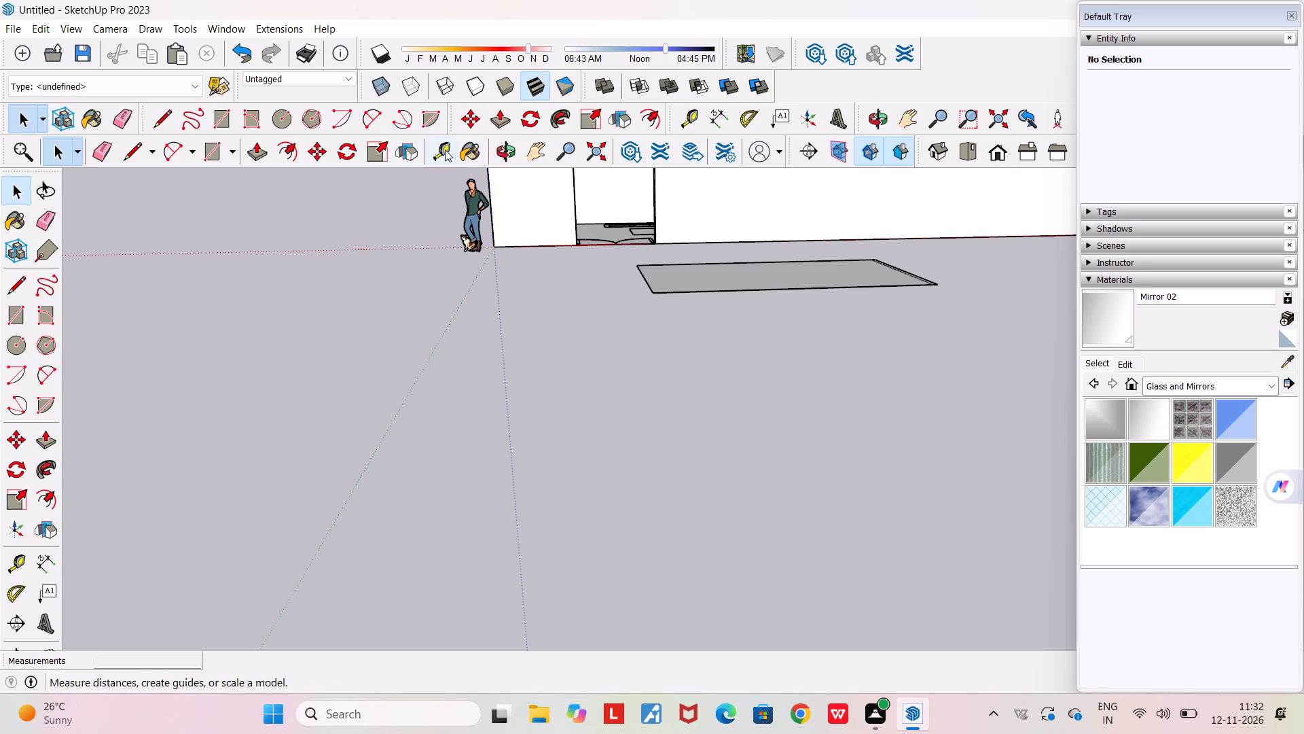
click(498, 128)
scroll(737, 267, up, 6)
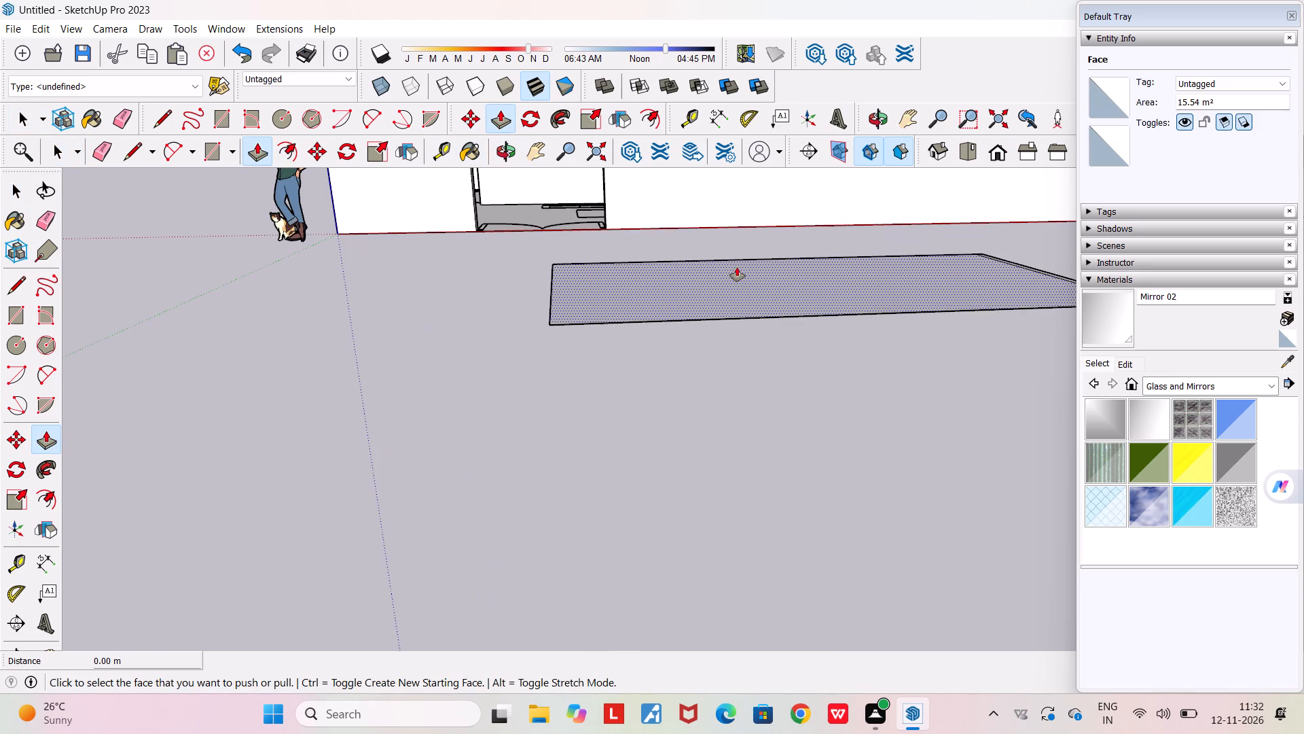
click(737, 267)
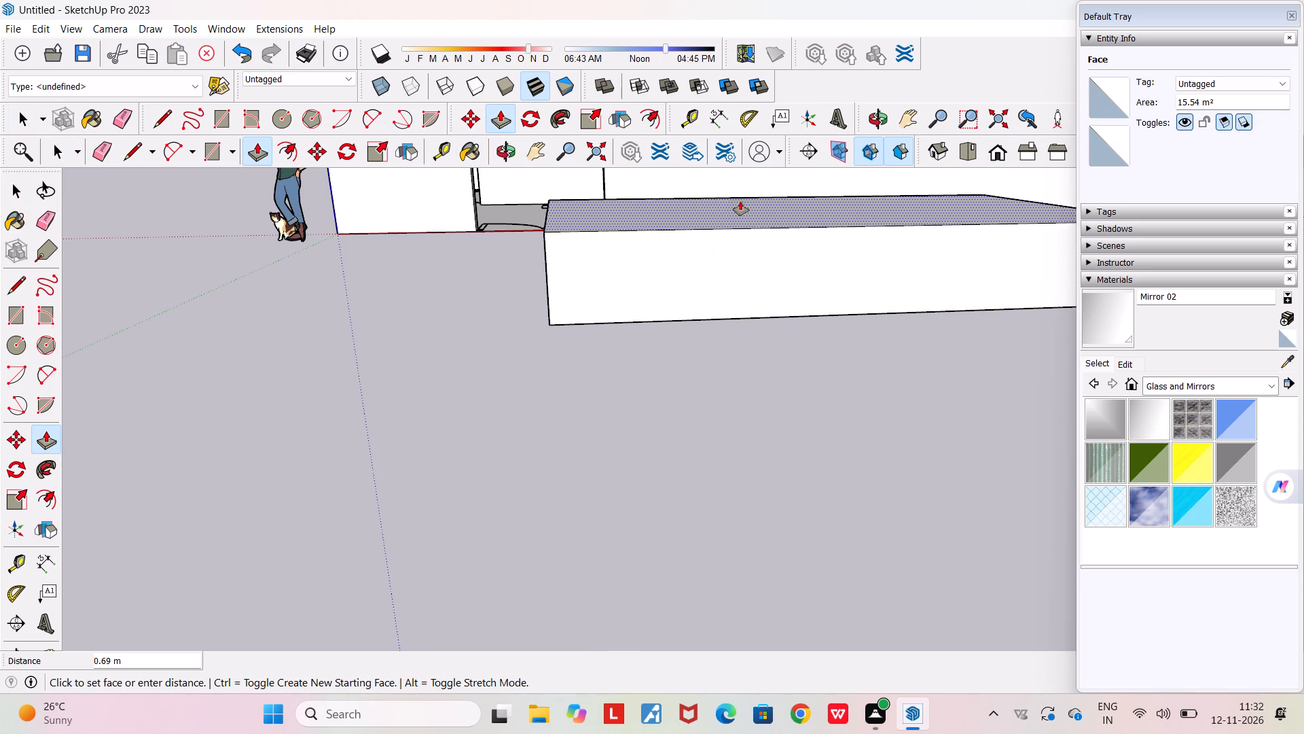
click(744, 188)
Push/Pull the narrow strip at the block's end up to the height of the block's top face.
middle_drag(800, 239, 523, 234)
scroll(523, 234, down, 3)
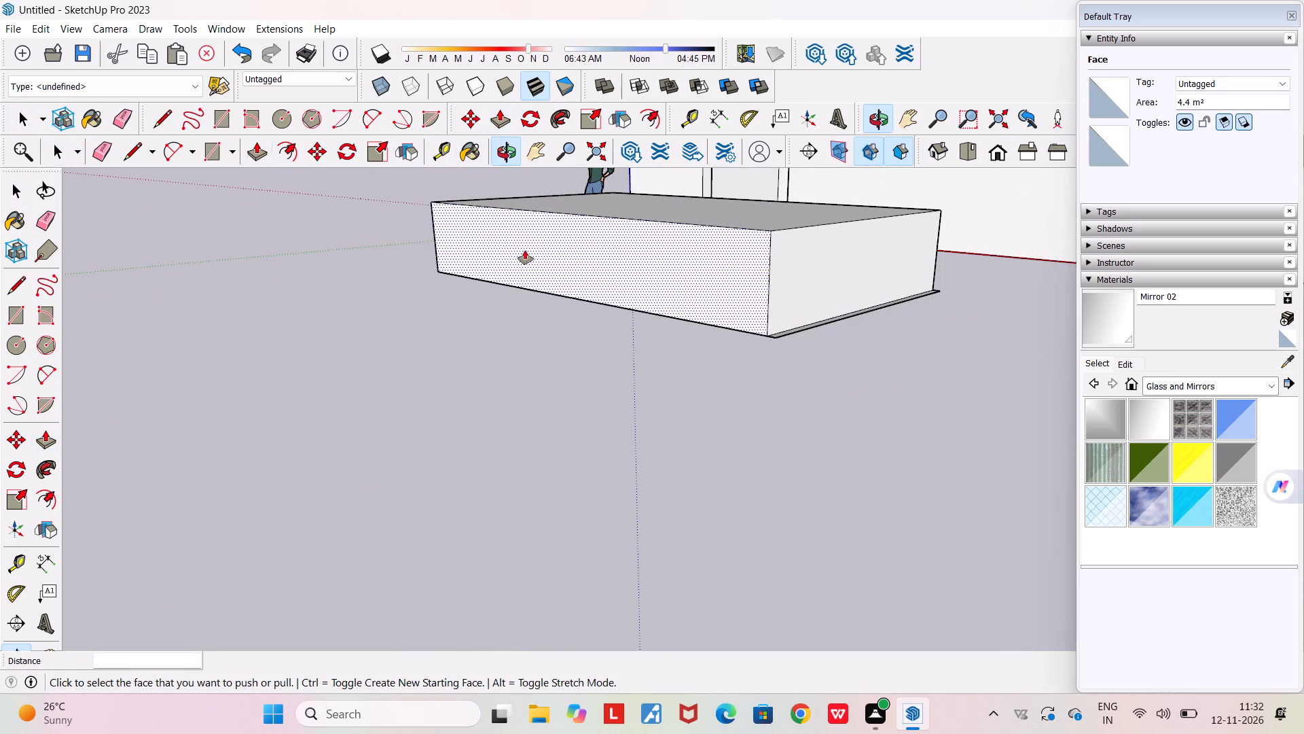
scroll(764, 311, up, 16)
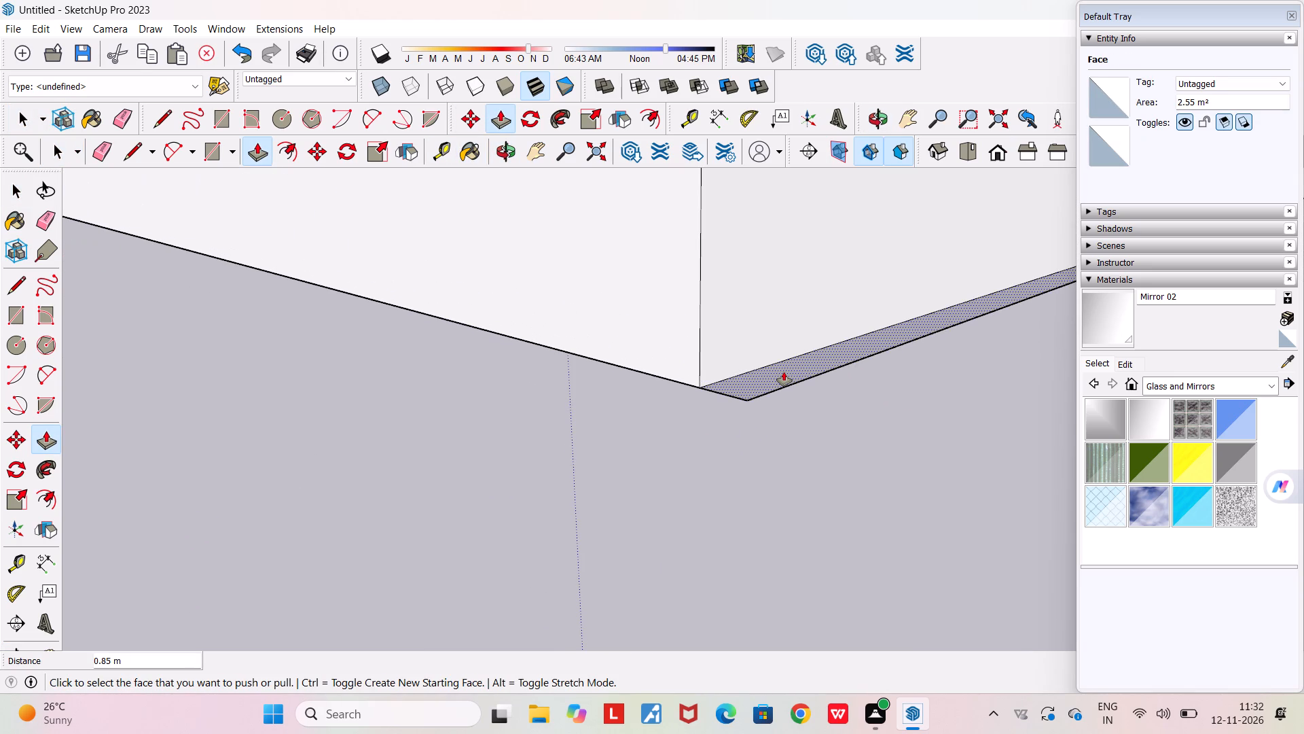
click(784, 372)
scroll(784, 372, down, 20)
scroll(784, 372, down, 14)
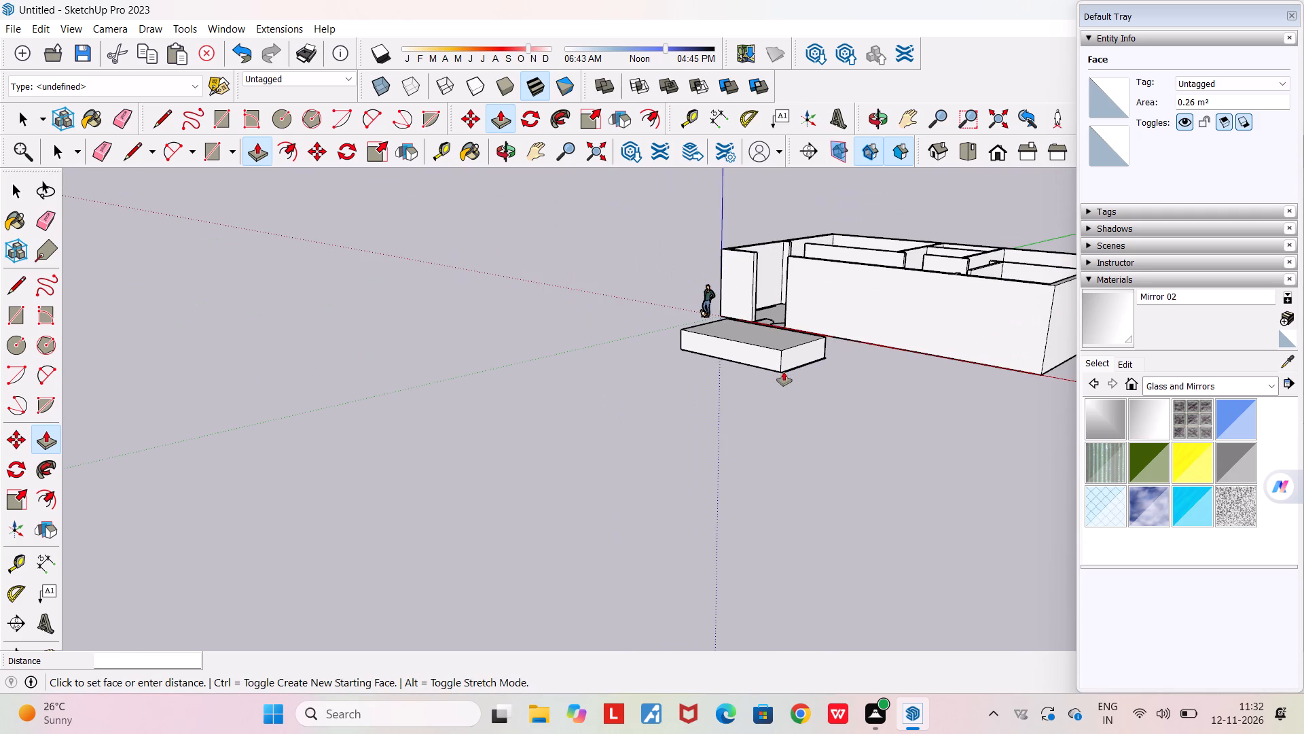
click(777, 326)
Push/Pull the narrow strip's top face well above the block to form an upright headboard panel at its end.
middle_drag(812, 357, 864, 380)
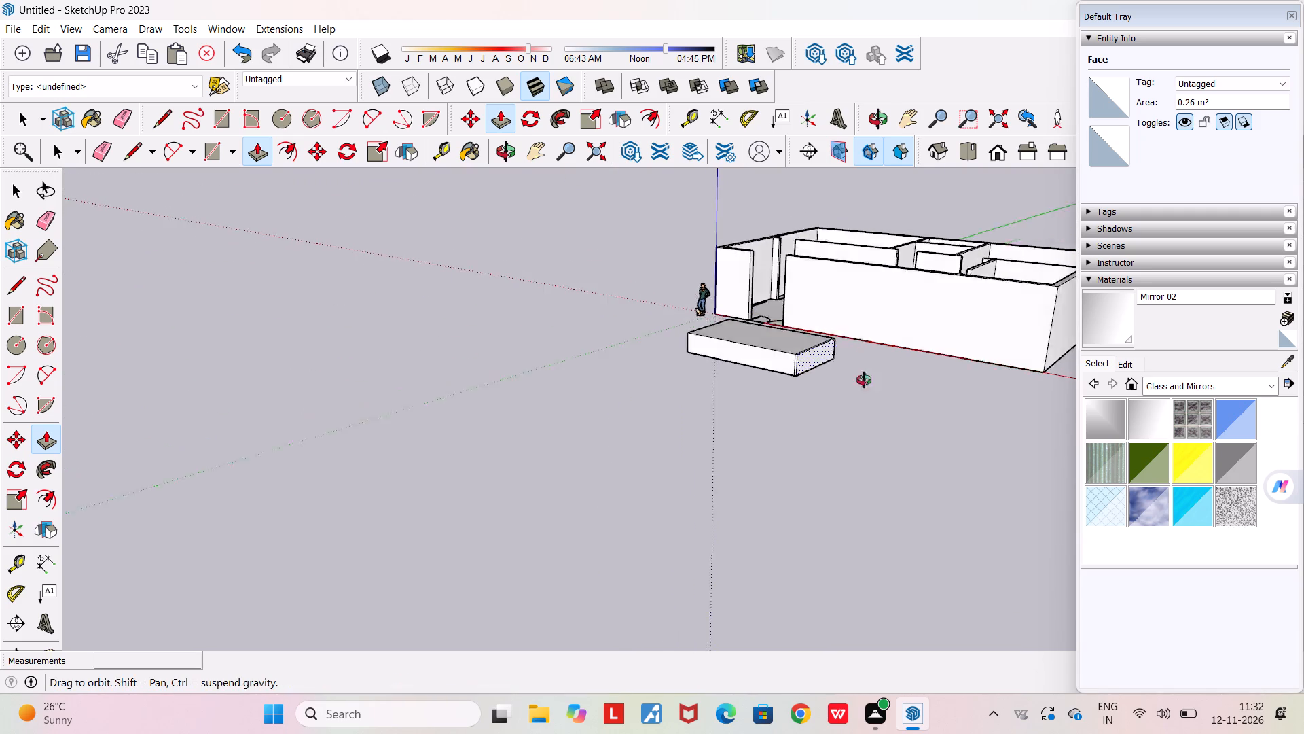
middle_drag(864, 380, 1112, 432)
scroll(873, 275, up, 14)
scroll(791, 452, up, 6)
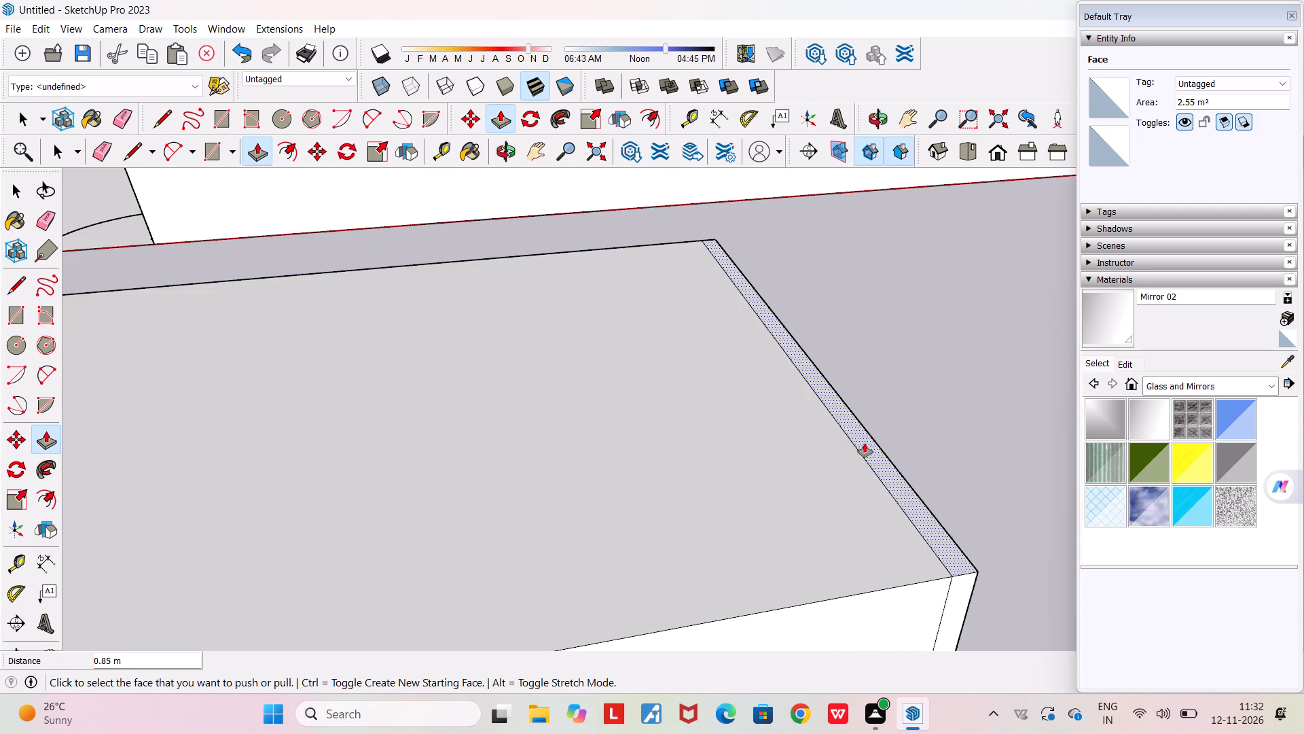
click(877, 443)
click(871, 442)
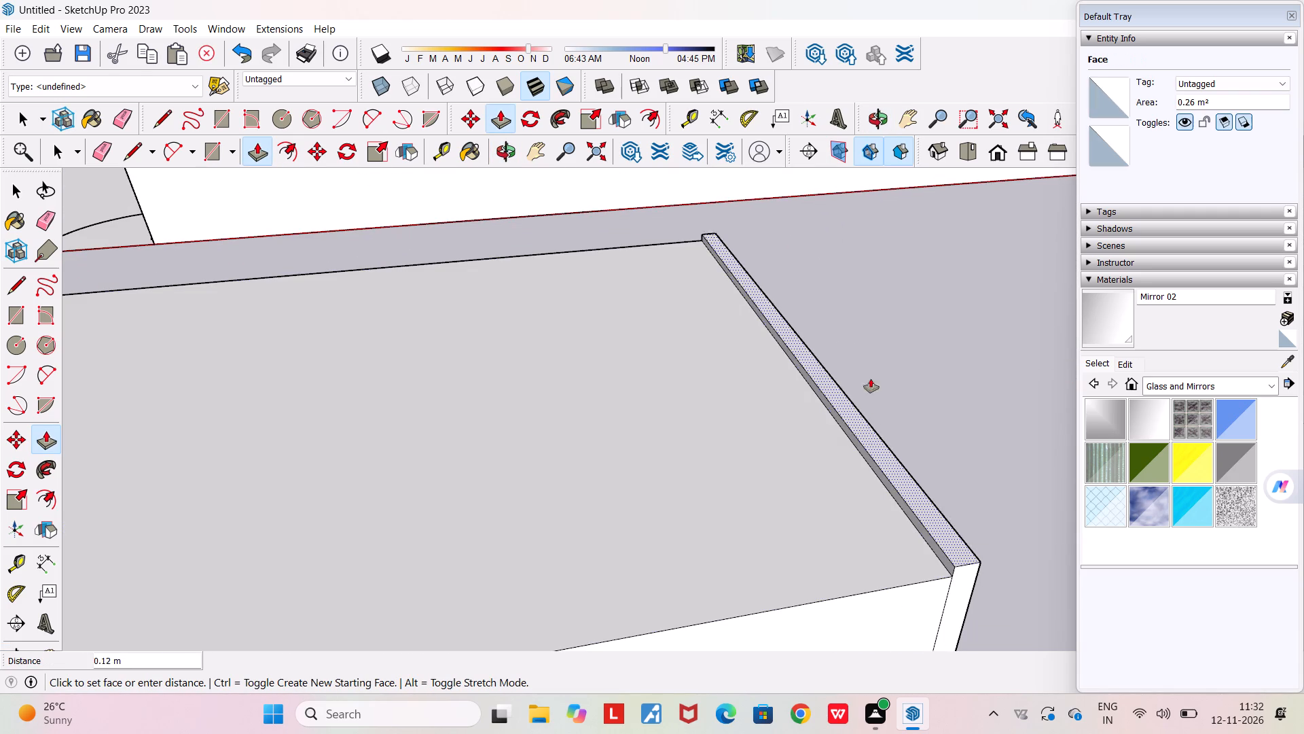
scroll(869, 254, down, 20)
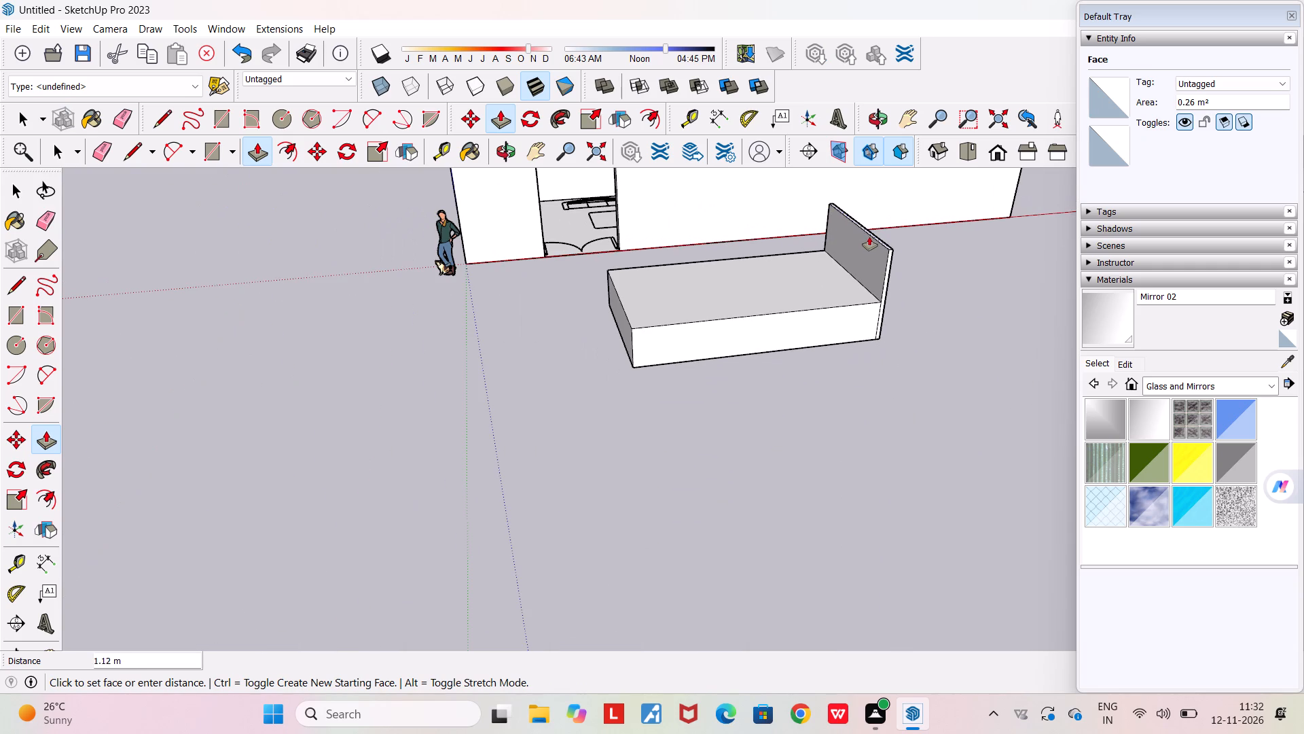
click(886, 215)
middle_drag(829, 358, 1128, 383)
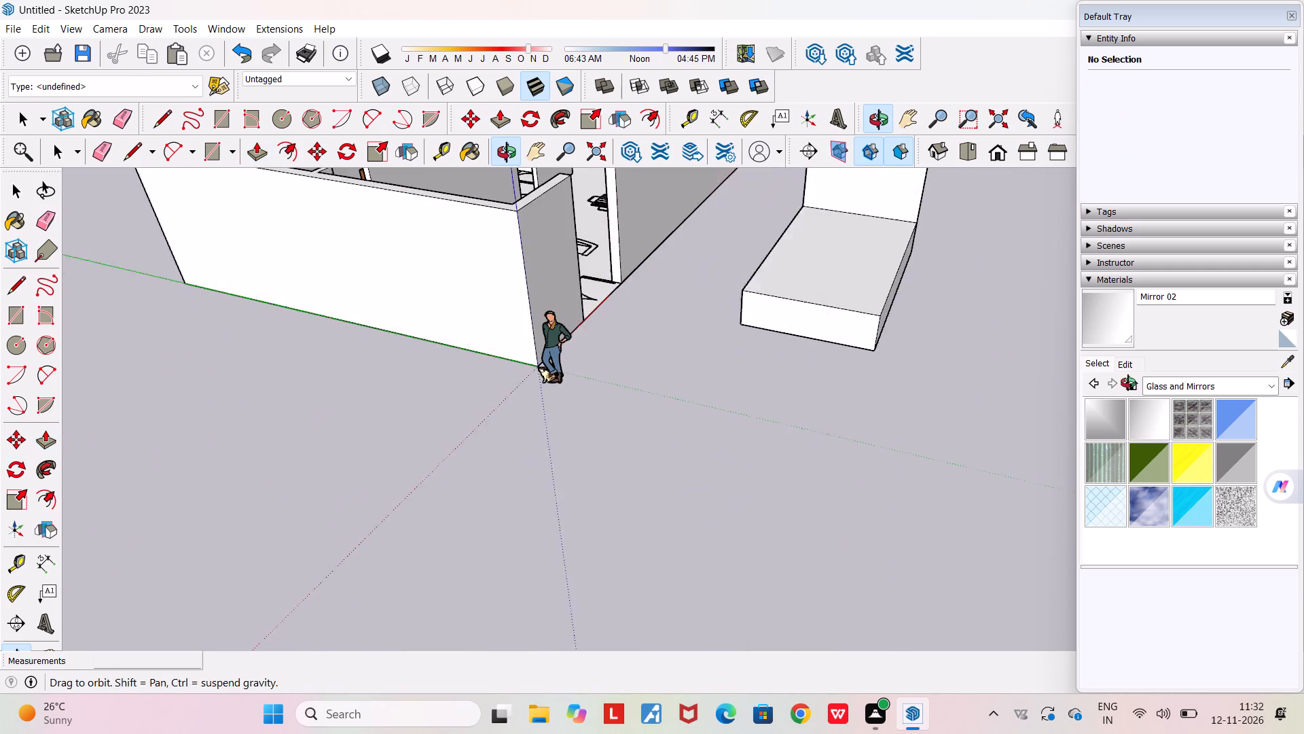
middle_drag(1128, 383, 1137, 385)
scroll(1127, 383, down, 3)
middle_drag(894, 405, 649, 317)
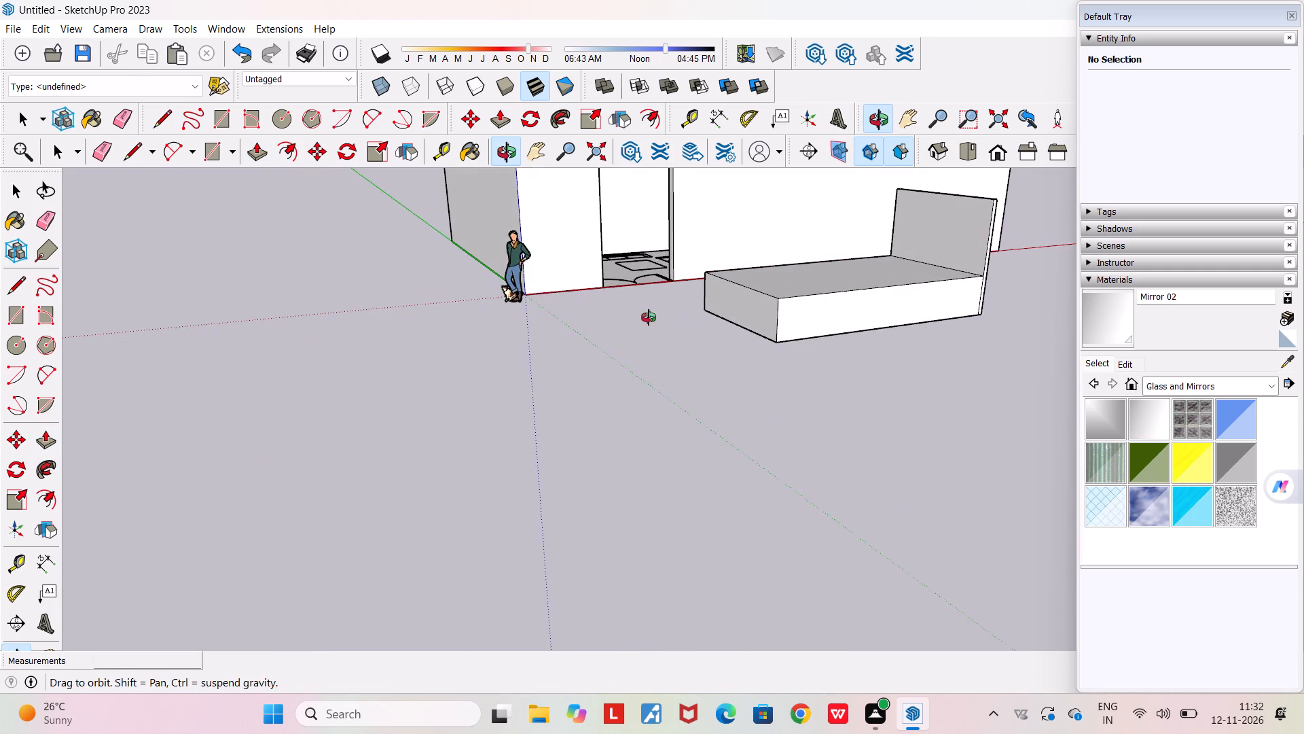
Push/Pull the bed block's long outer side face outward about 0.79 m, away from the house, to widen the bed.
middle_drag(649, 317, 649, 316)
scroll(929, 324, up, 4)
middle_drag(952, 354, 951, 353)
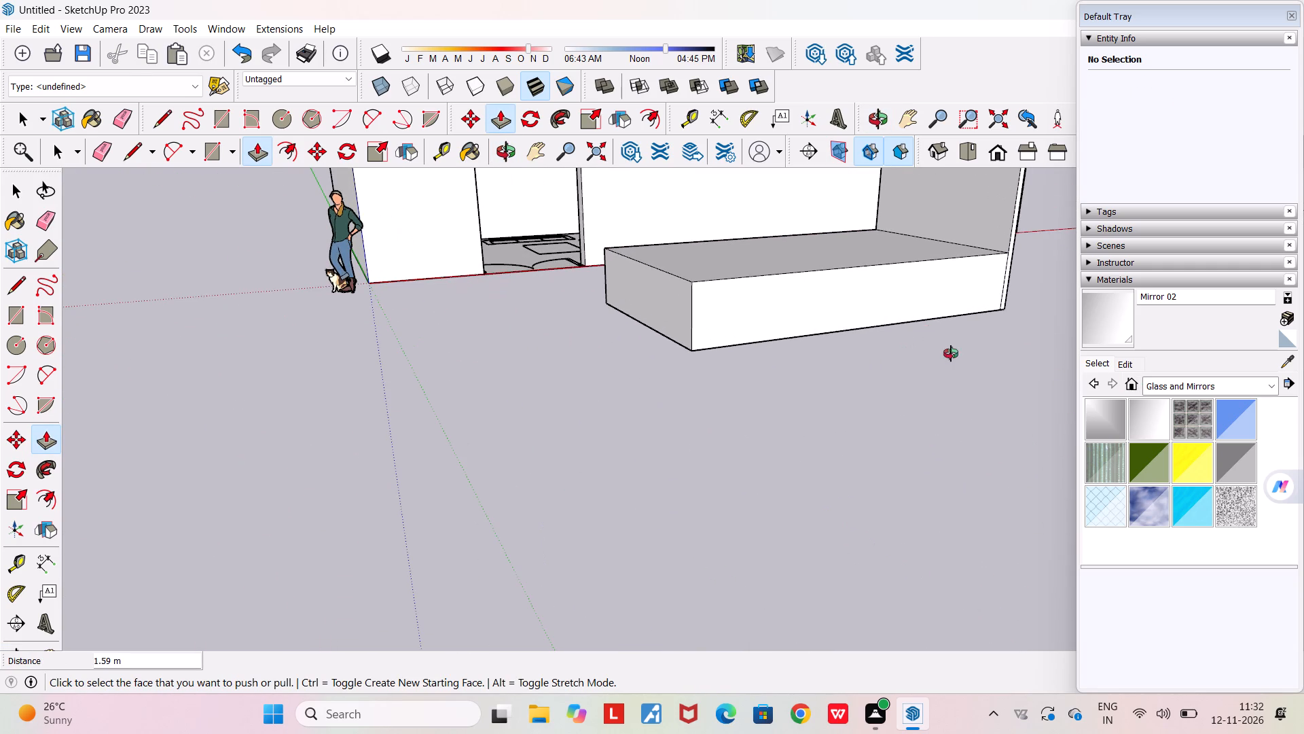
middle_drag(951, 353, 903, 360)
click(499, 131)
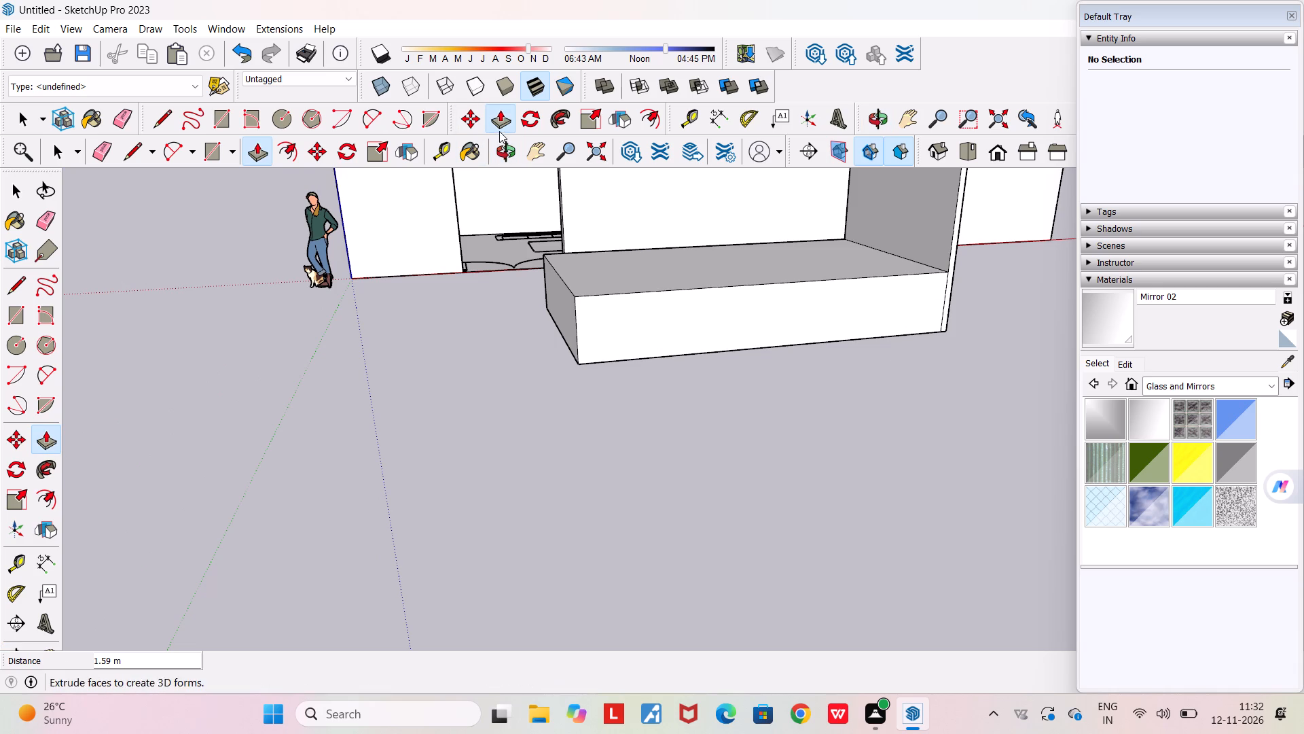
click(698, 308)
click(708, 336)
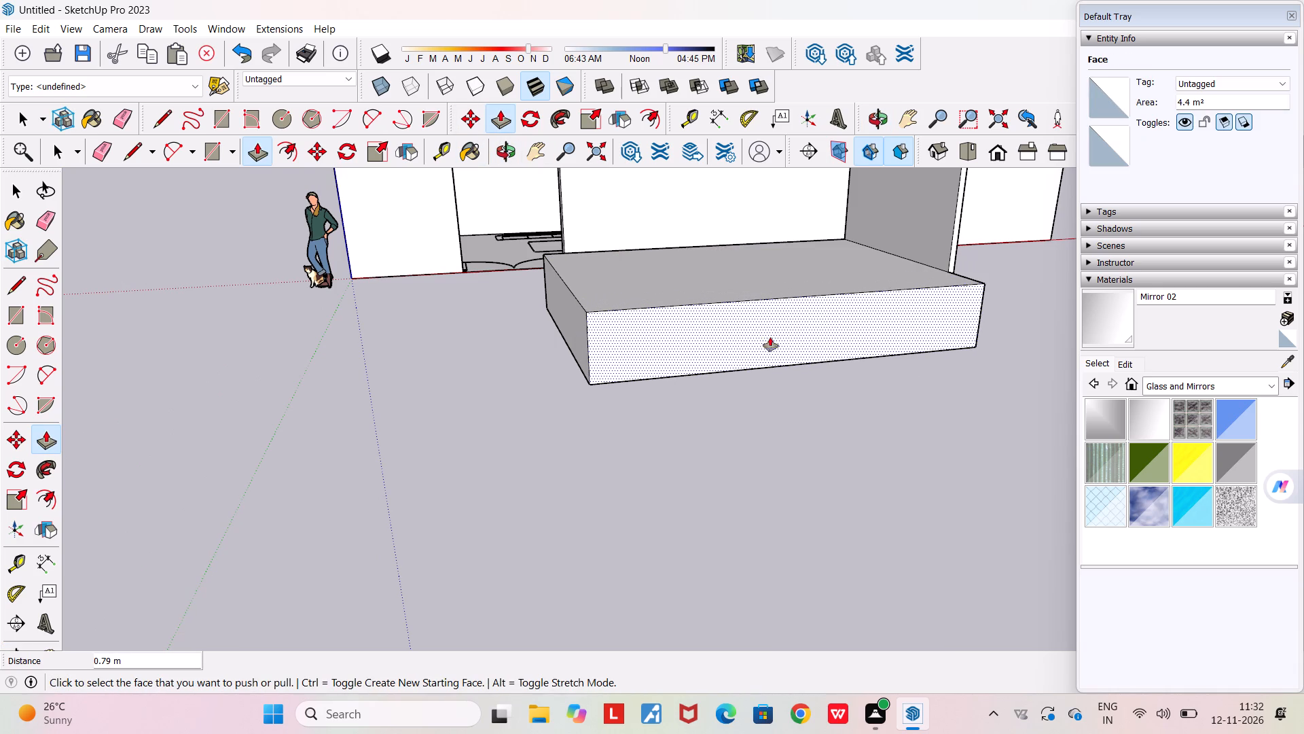
Push/Pull the headboard's narrow end face outward about 0.79 m, flush with the side of the widened bed block.
middle_drag(792, 335, 393, 330)
scroll(607, 355, up, 10)
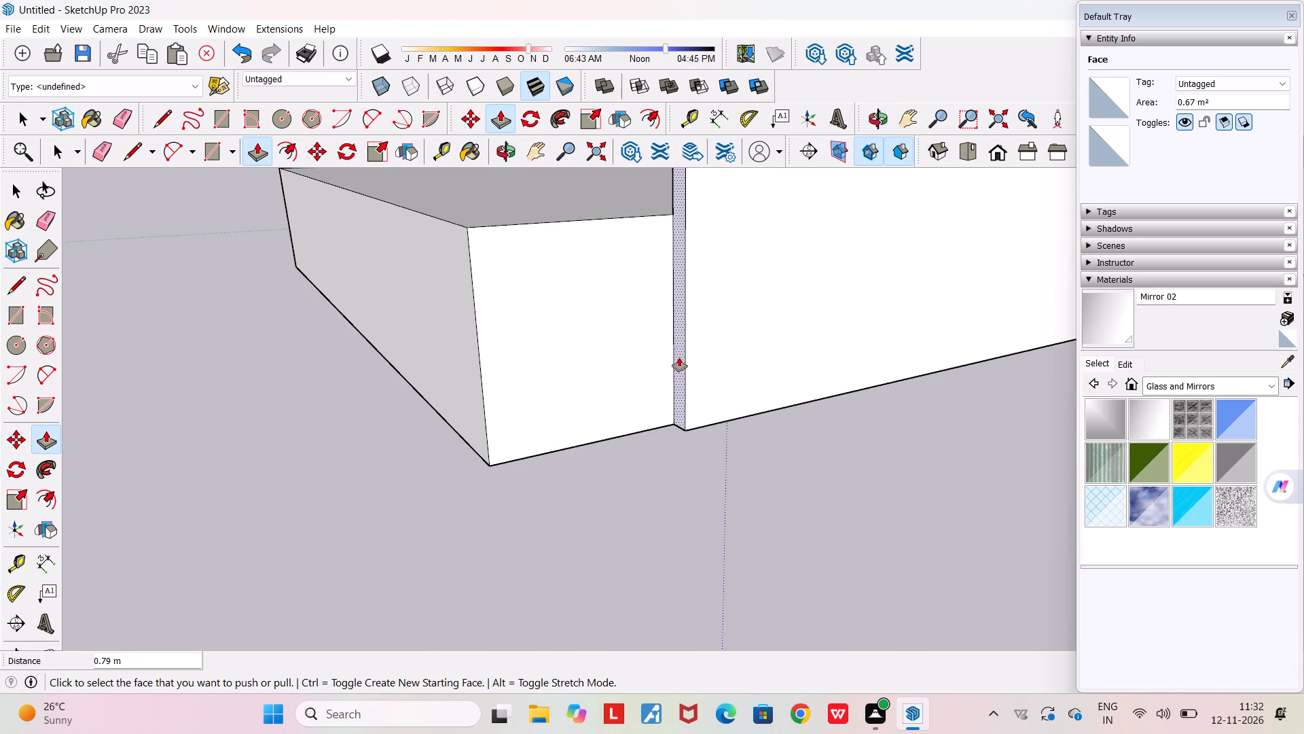
click(683, 357)
click(467, 368)
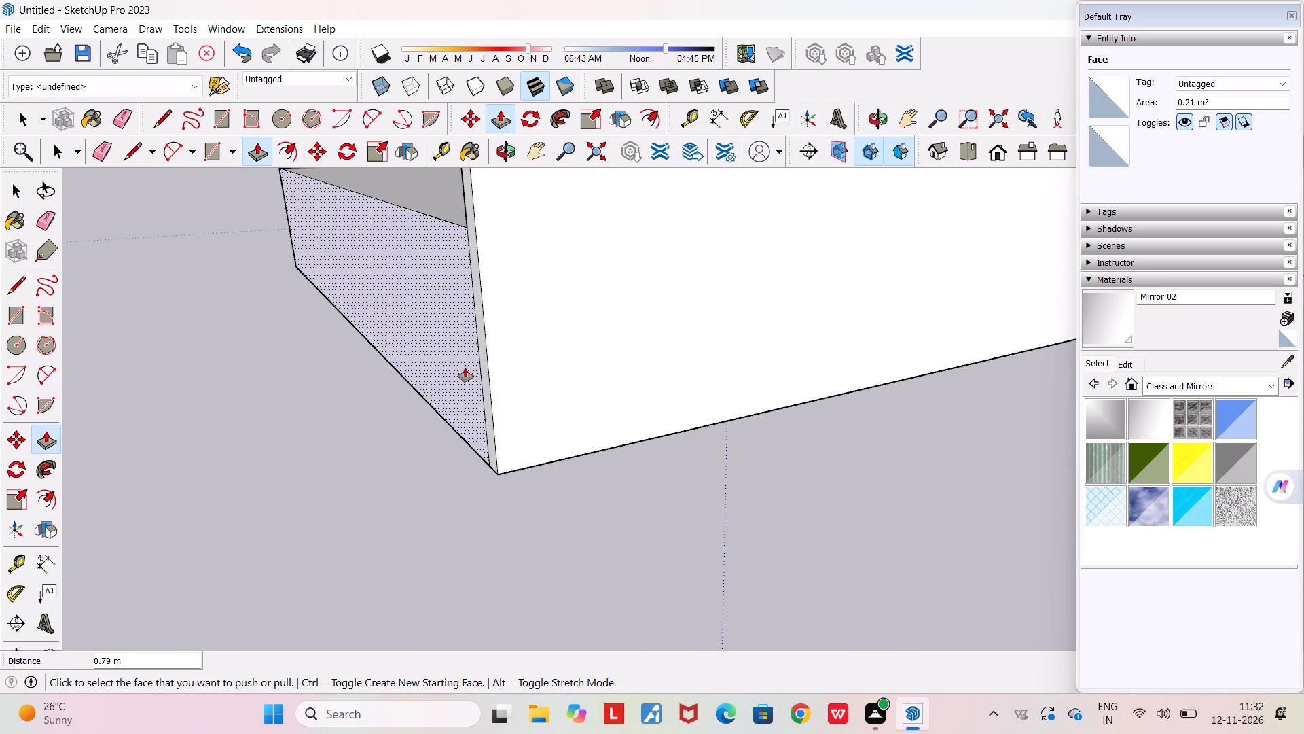
Examine the bed block and headboard from above and from several sides beside the house.
middle_drag(473, 373, 853, 413)
scroll(856, 413, down, 8)
middle_drag(822, 410, 962, 422)
scroll(962, 422, down, 8)
middle_drag(720, 469, 996, 530)
scroll(996, 530, down, 1)
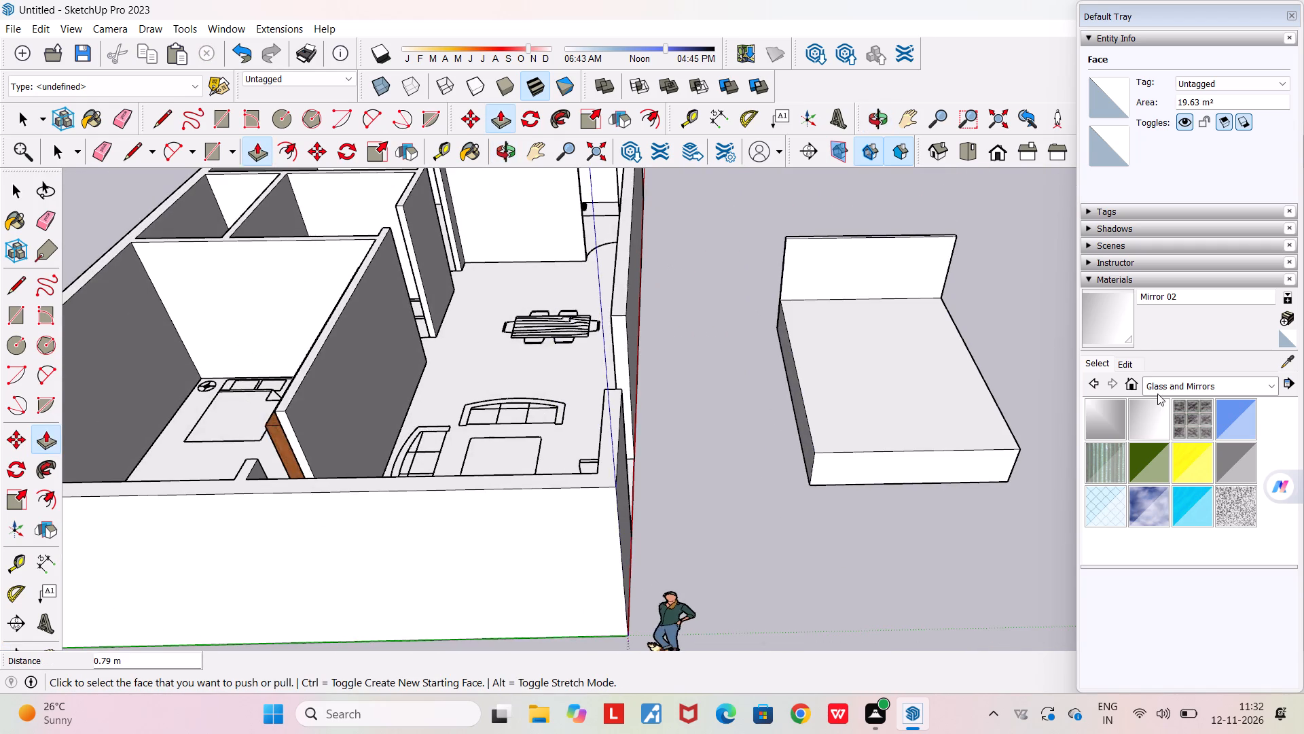
scroll(998, 353, up, 7)
middle_drag(1000, 360, 756, 273)
scroll(759, 275, down, 4)
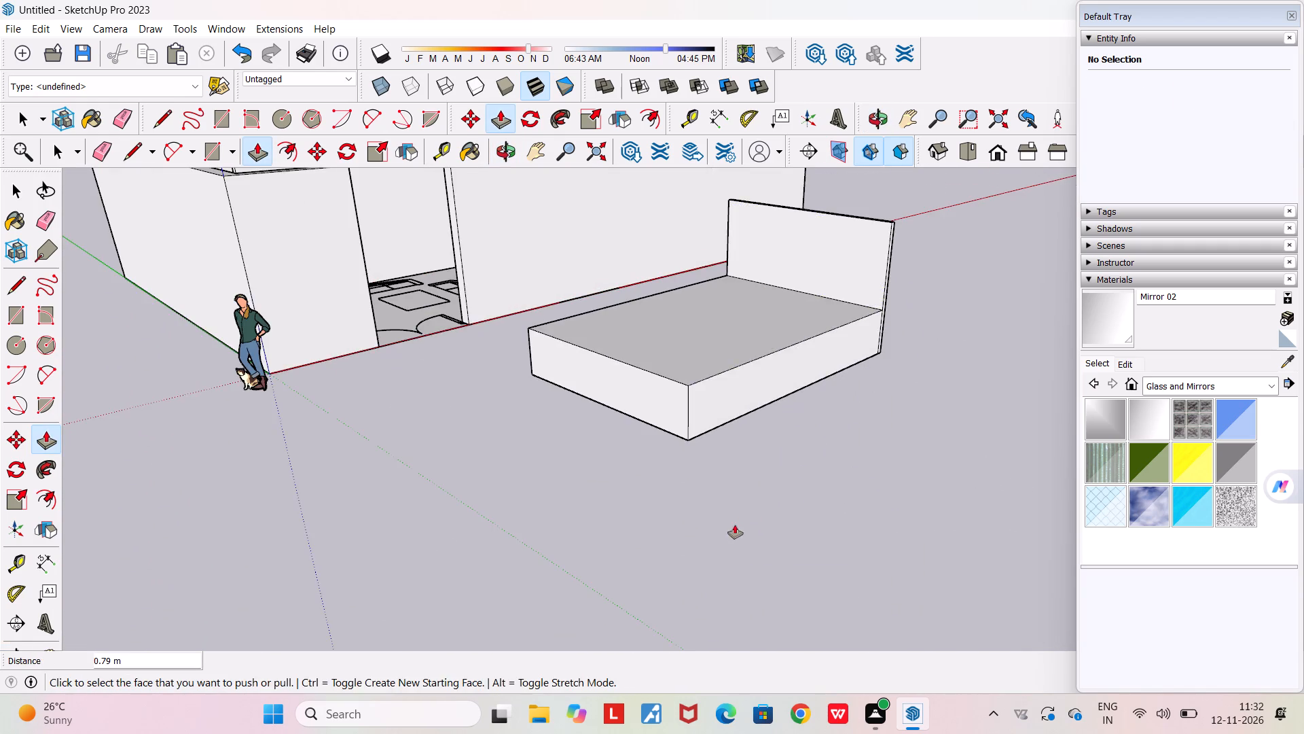
middle_drag(741, 525, 1059, 478)
scroll(1058, 477, down, 1)
scroll(979, 335, up, 3)
middle_drag(969, 335, 727, 365)
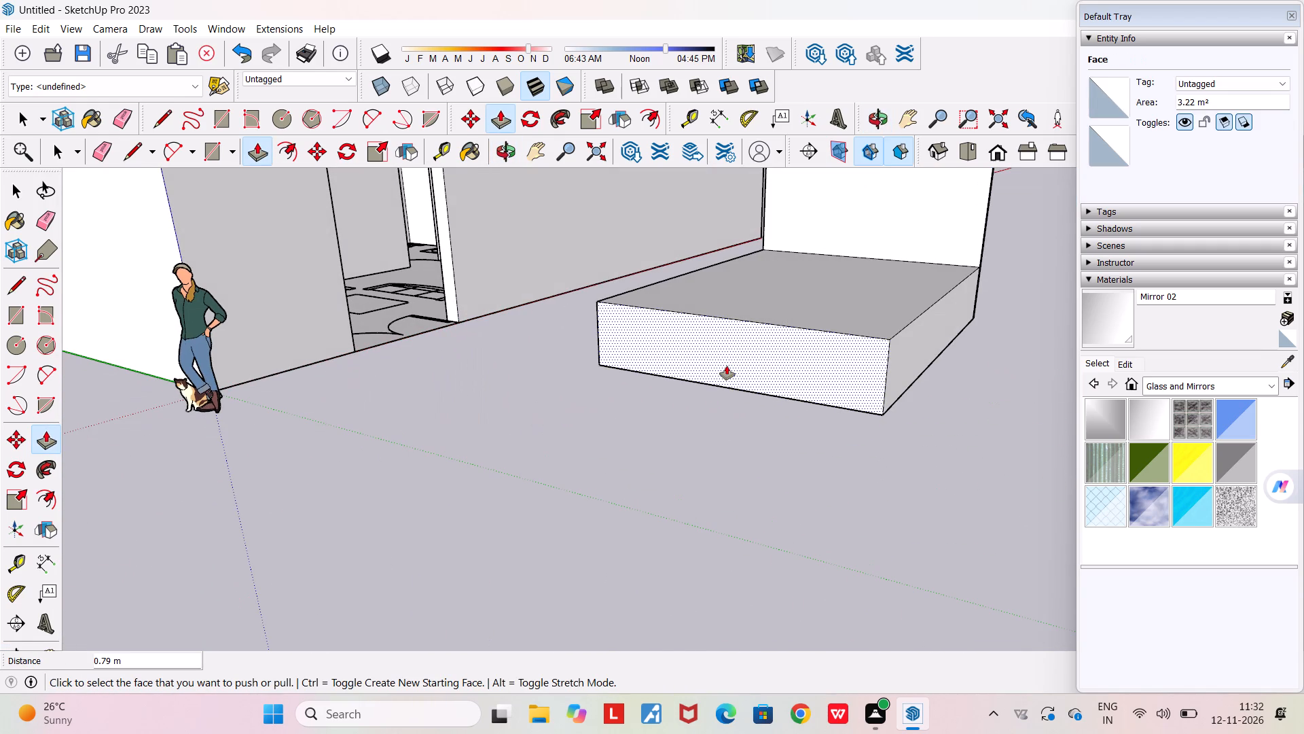
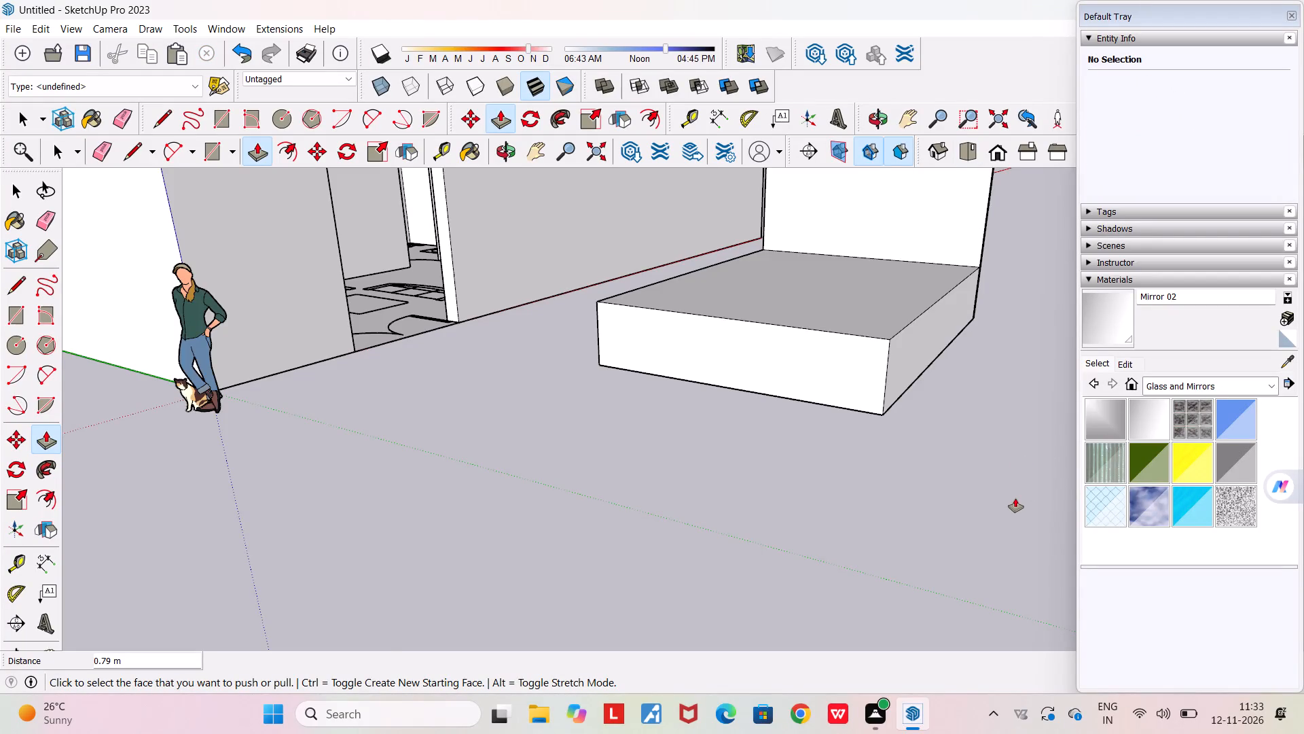
Examine the bed block and headboard beside the house from the foot end, the outer side and above.
scroll(1015, 498, down, 3)
middle_drag(579, 435, 524, 504)
scroll(524, 504, down, 4)
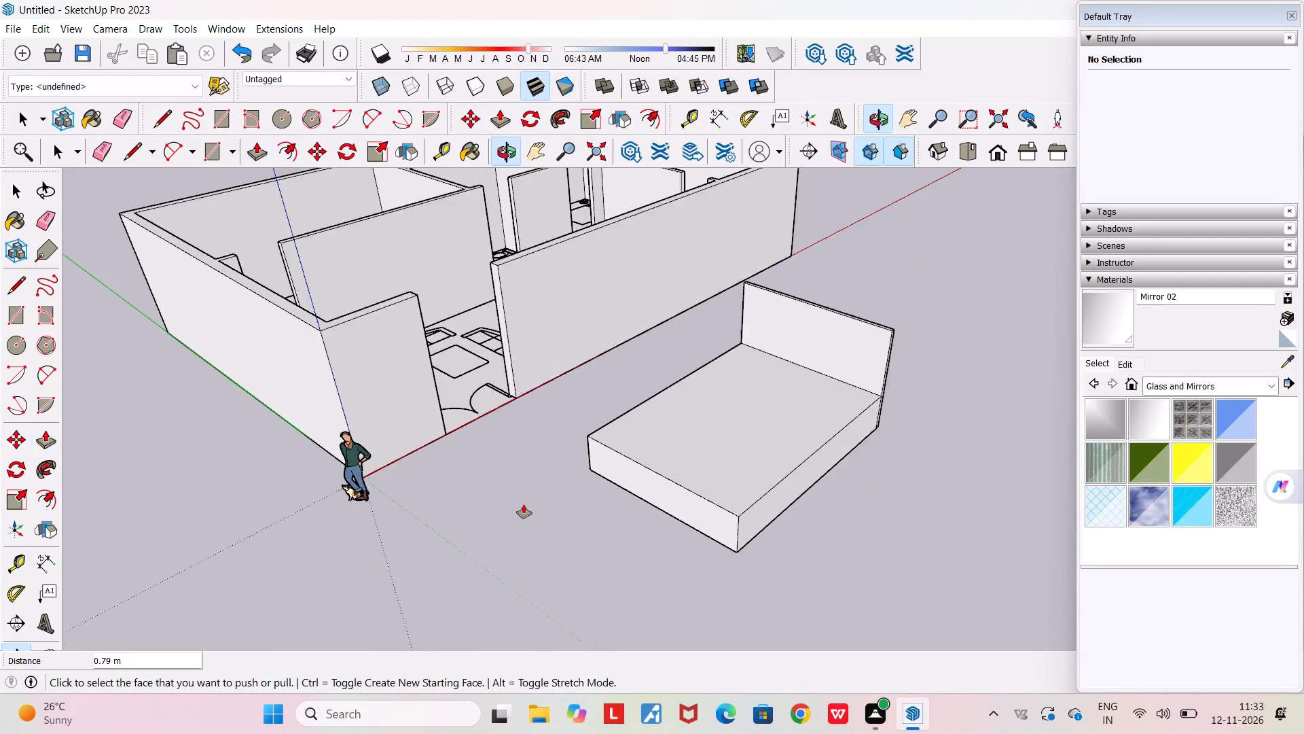
key(space)
middle_drag(847, 560, 764, 531)
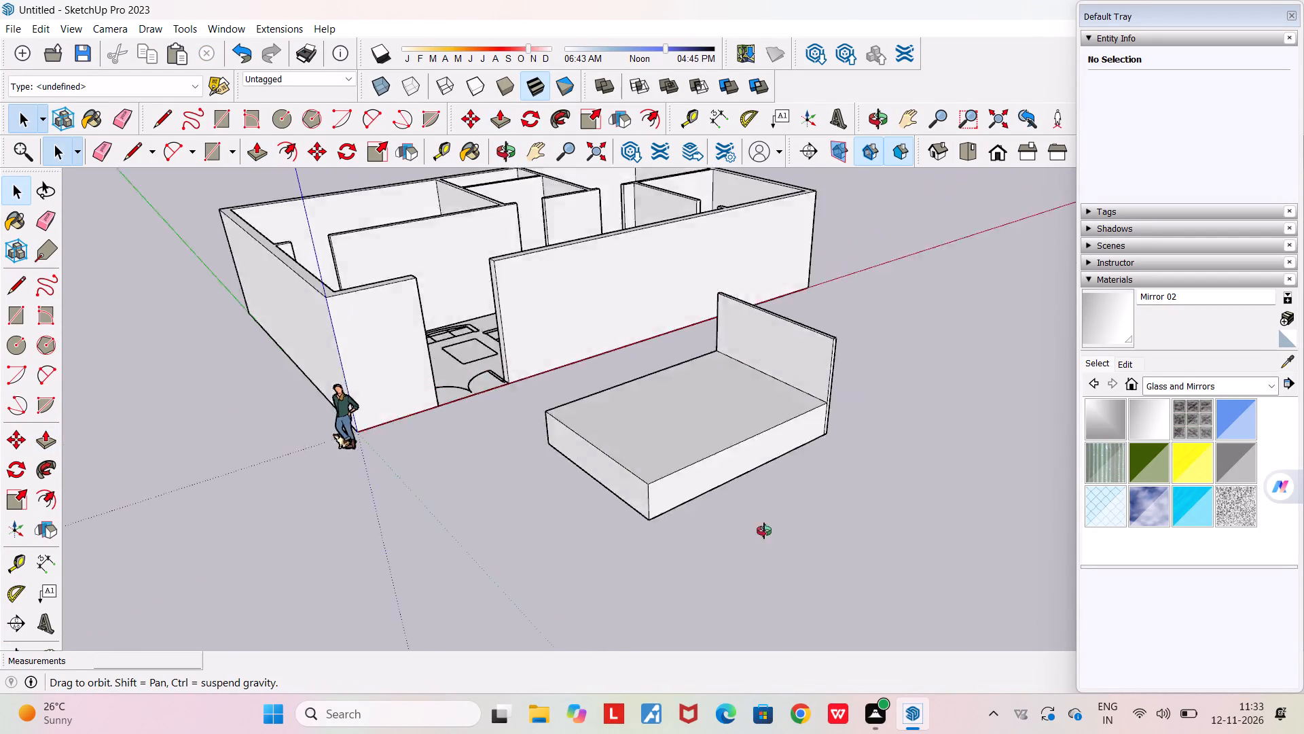
middle_drag(764, 531, 1056, 524)
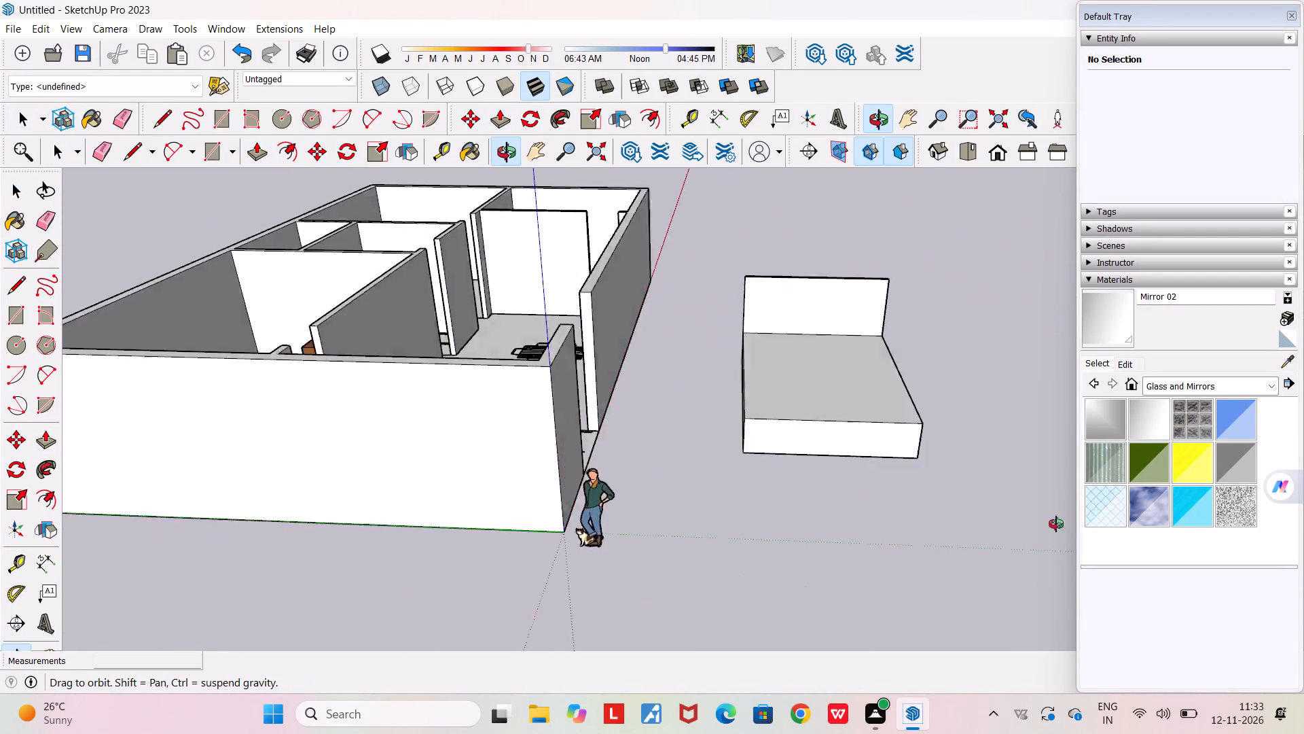
middle_drag(1056, 524, 1142, 535)
scroll(969, 400, up, 4)
middle_drag(980, 404, 889, 421)
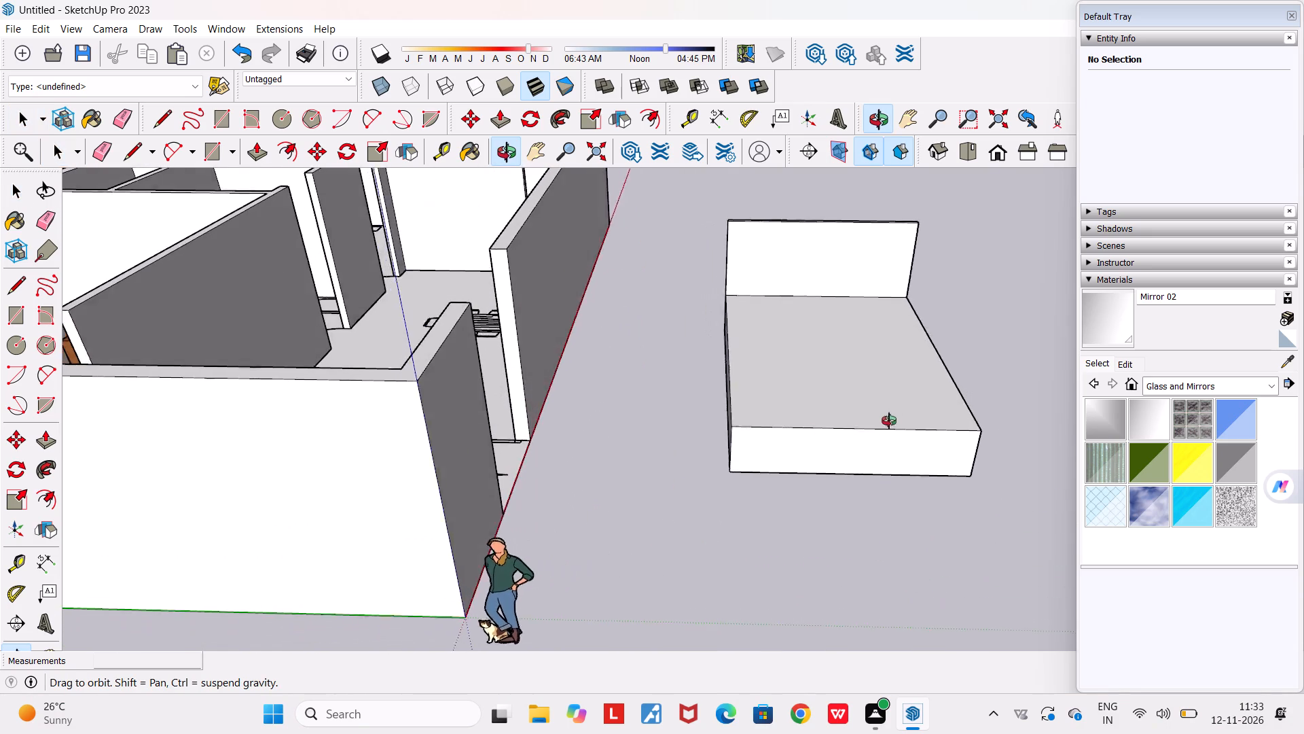
middle_drag(889, 421, 873, 423)
scroll(873, 423, down, 4)
scroll(868, 357, up, 3)
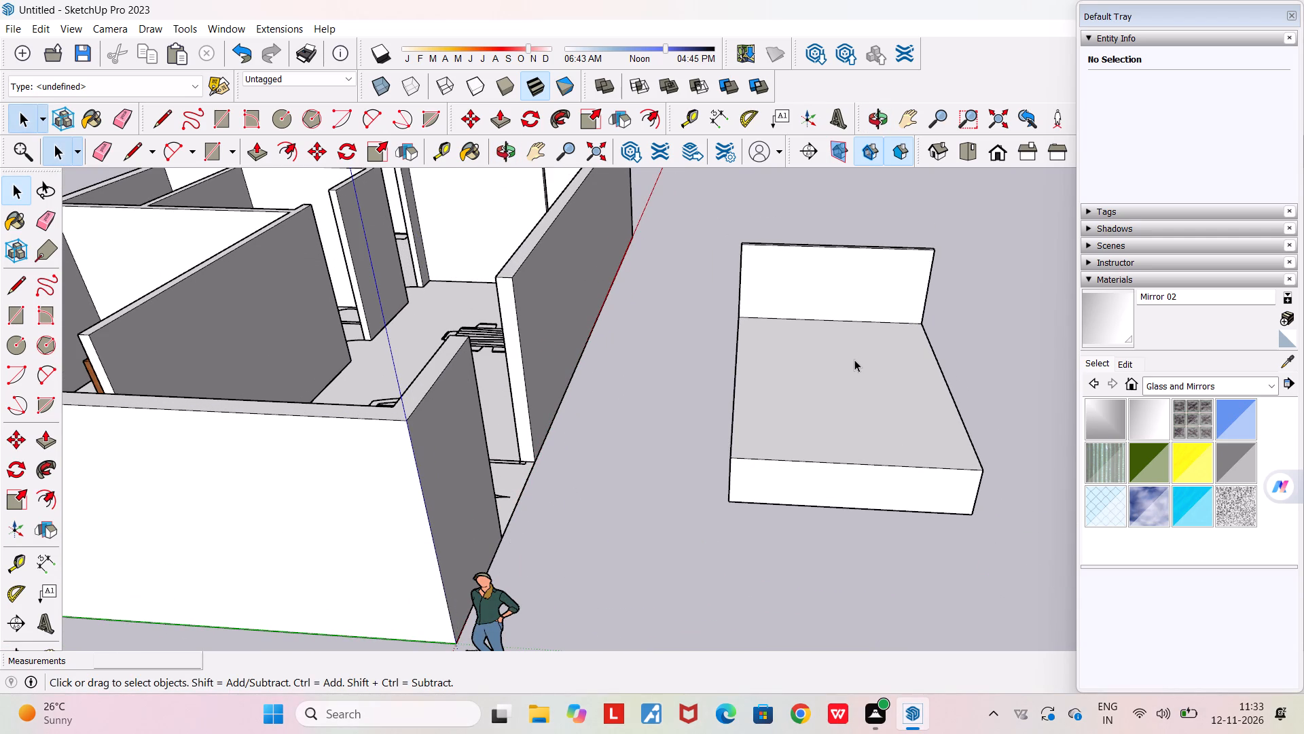
scroll(854, 374, down, 2)
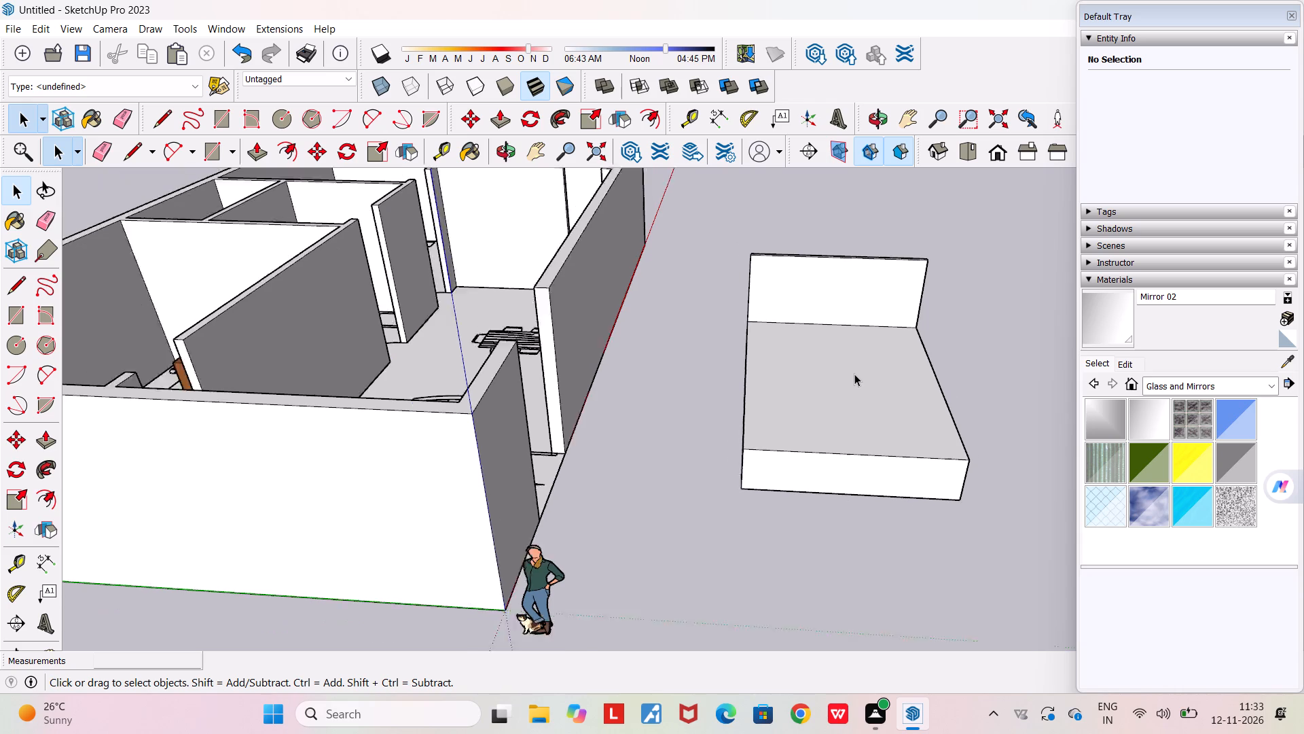
scroll(854, 374, down, 2)
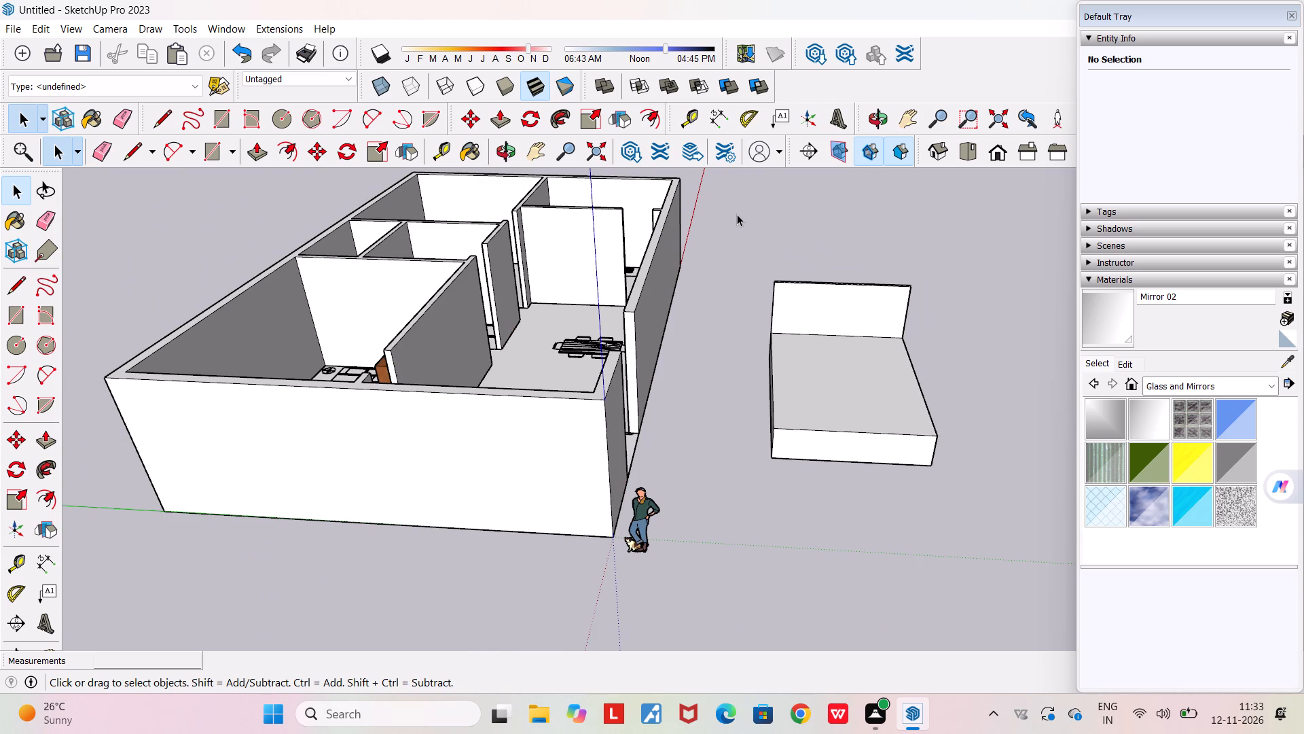
Offset the outline of the bed block's top face inward by about 0.10 m.
scroll(833, 378, up, 5)
middle_drag(879, 421, 716, 355)
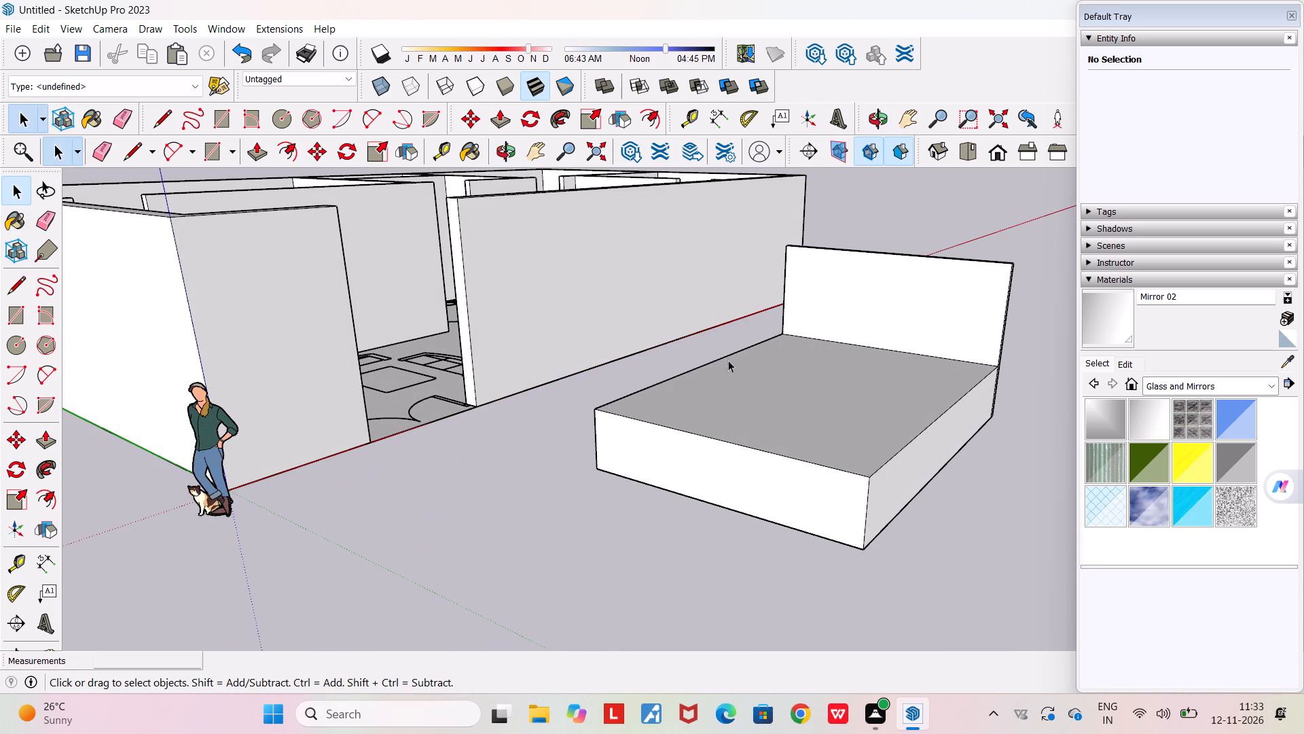
click(283, 150)
scroll(762, 402, up, 3)
click(762, 402)
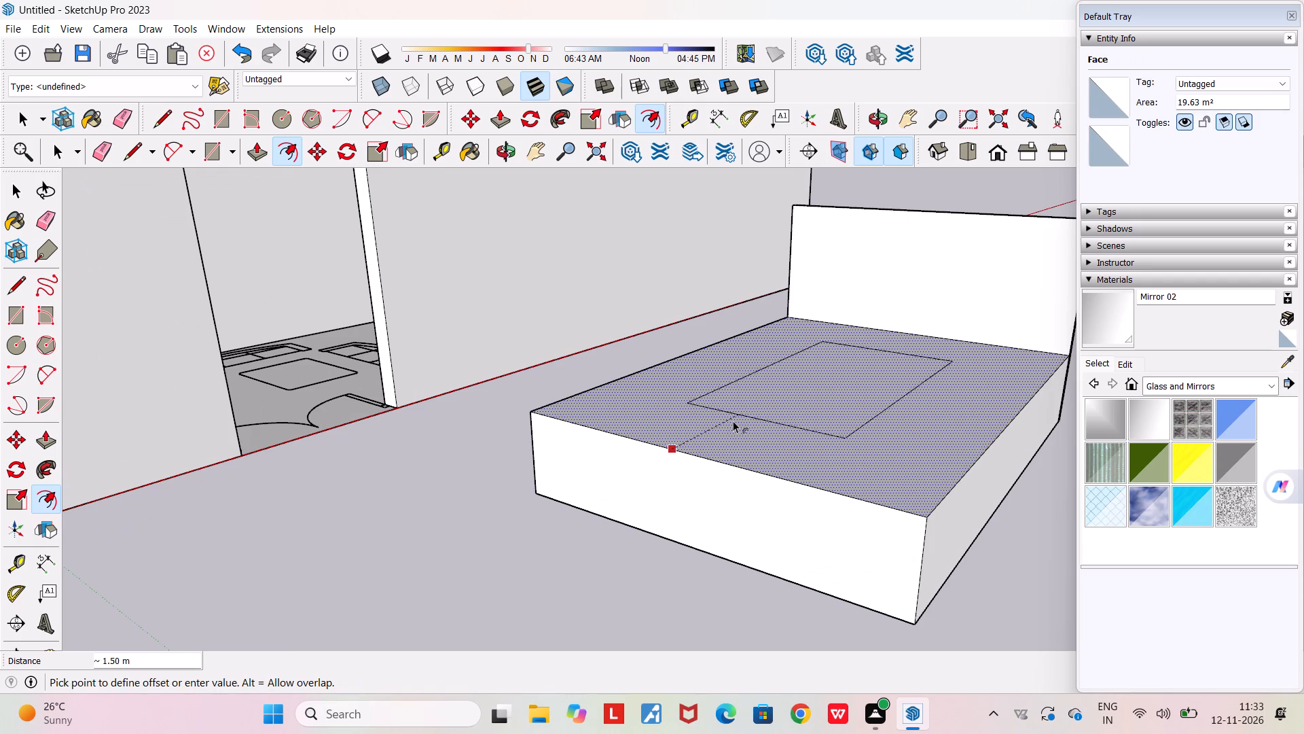
click(669, 443)
Push/Pull the inner face of the bed top upward 0.16 m to form a raised mattress.
middle_drag(688, 435, 848, 475)
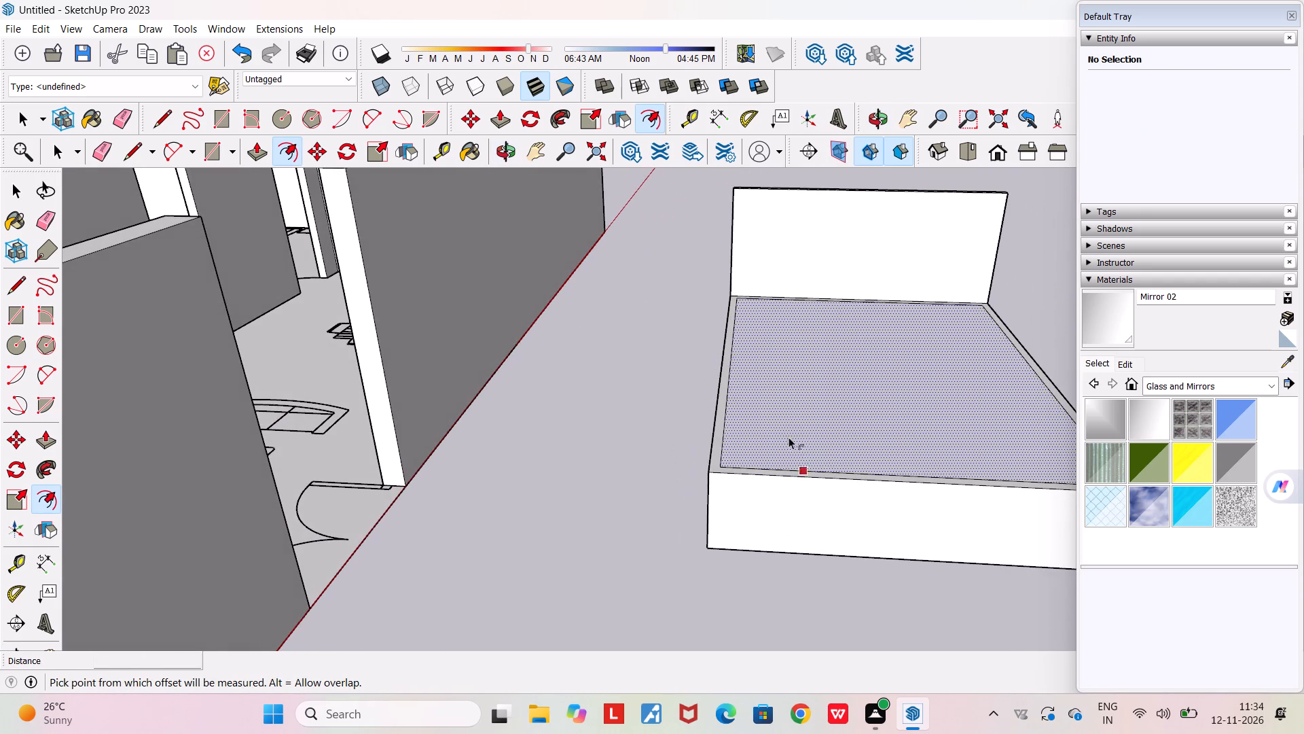
scroll(772, 428, up, 1)
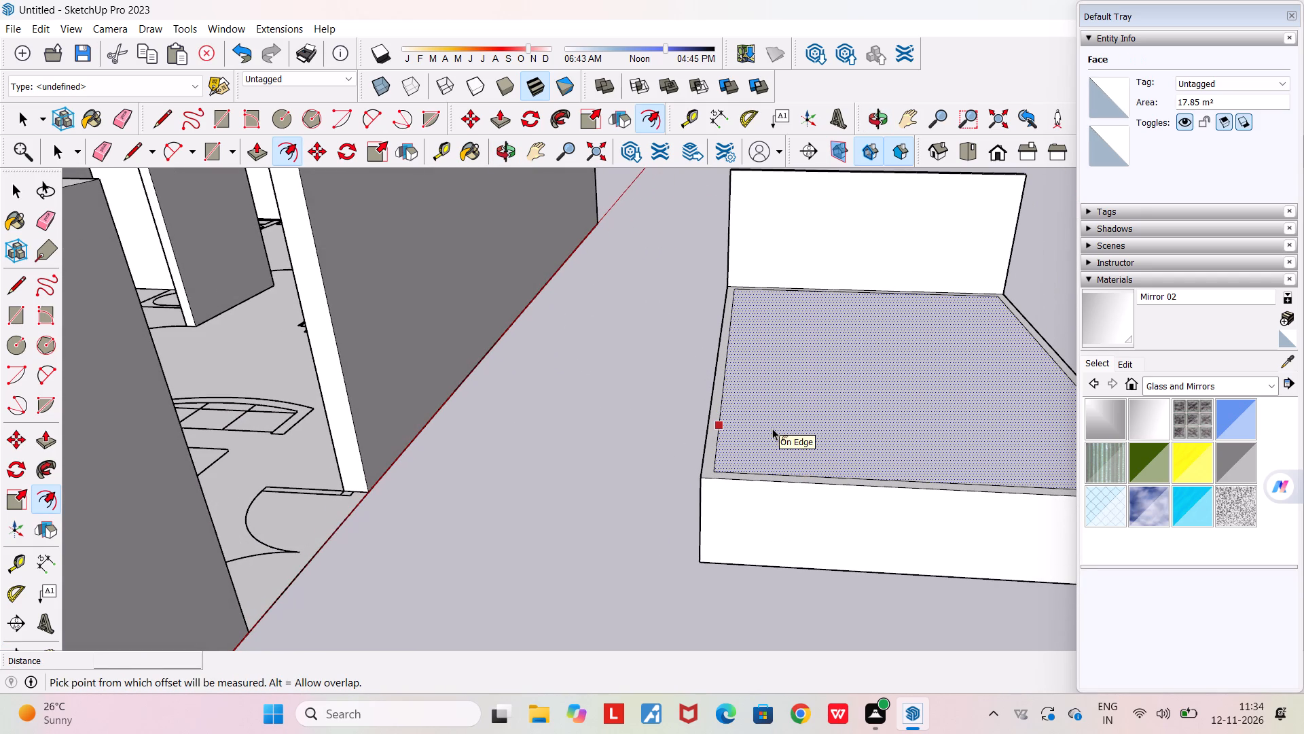
click(502, 120)
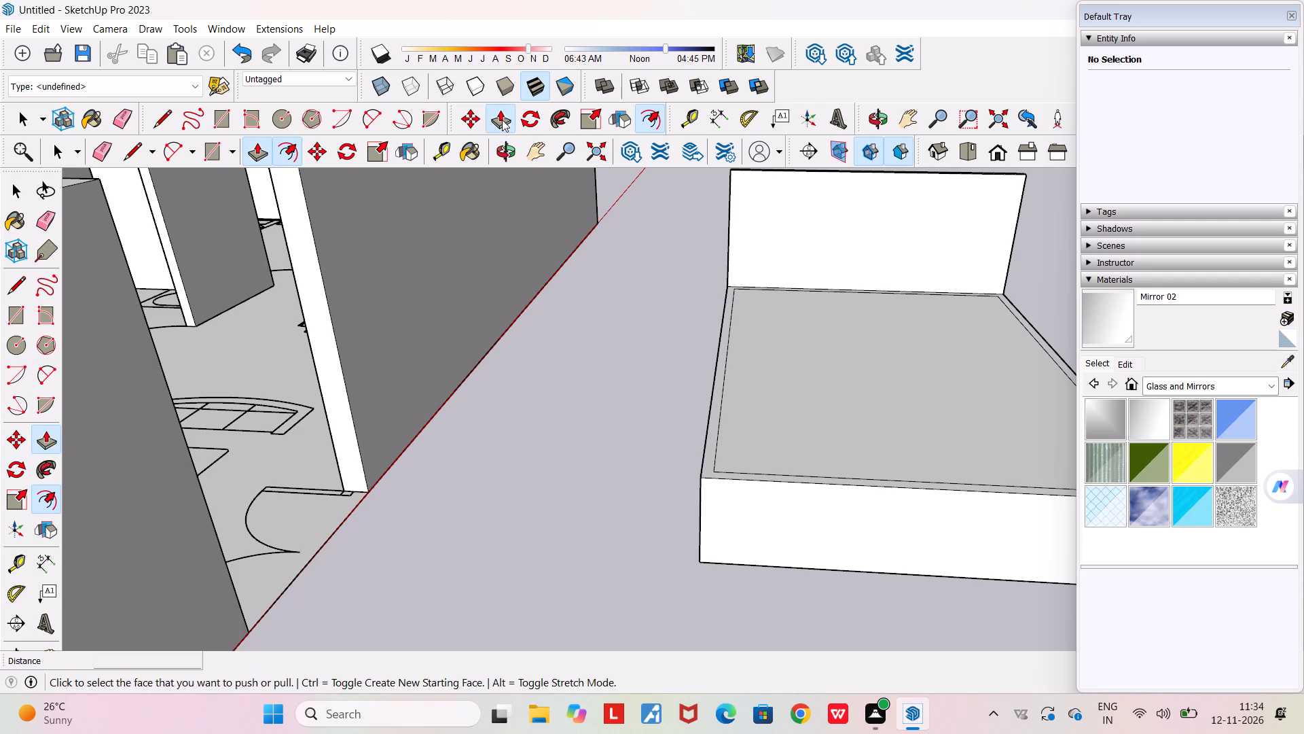
click(903, 394)
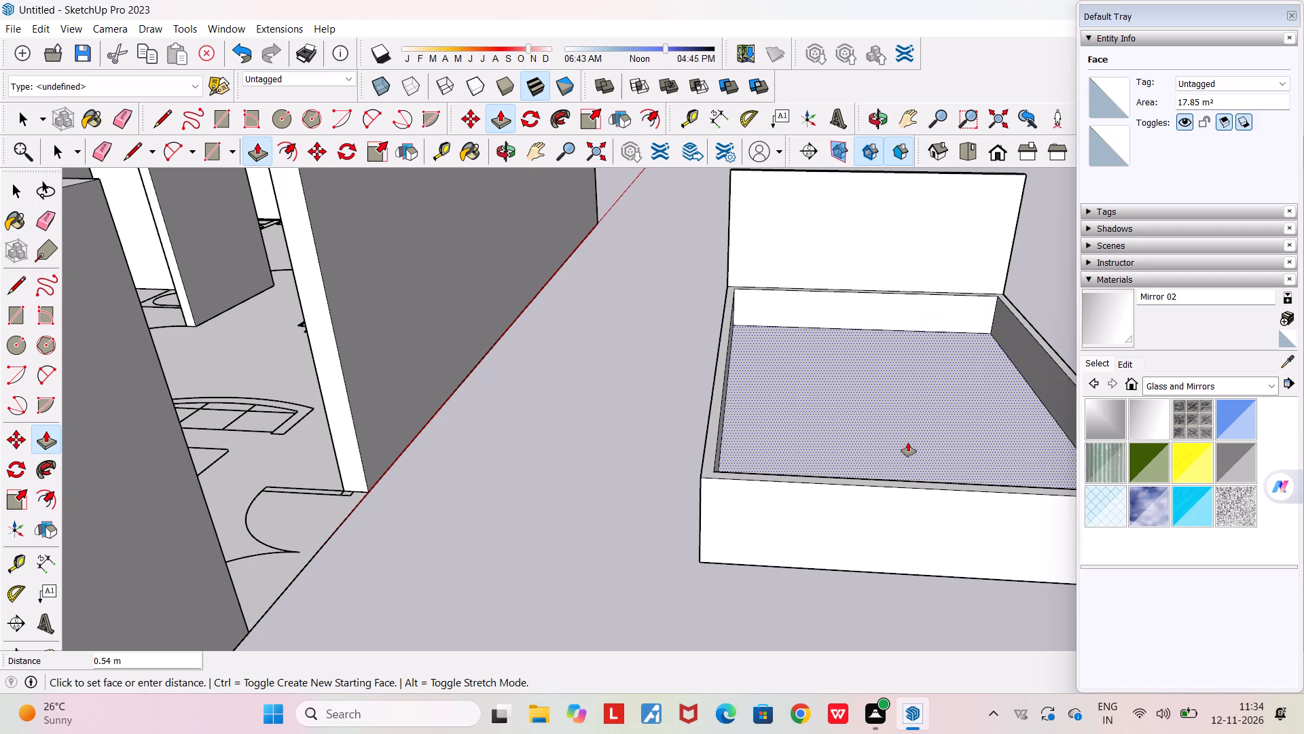
click(899, 378)
Examine the raised mattress and the narrow ledge around it from both sides and the foot of the bed.
scroll(917, 394, up, 1)
middle_drag(913, 392, 565, 313)
scroll(565, 313, down, 4)
middle_drag(651, 384, 816, 472)
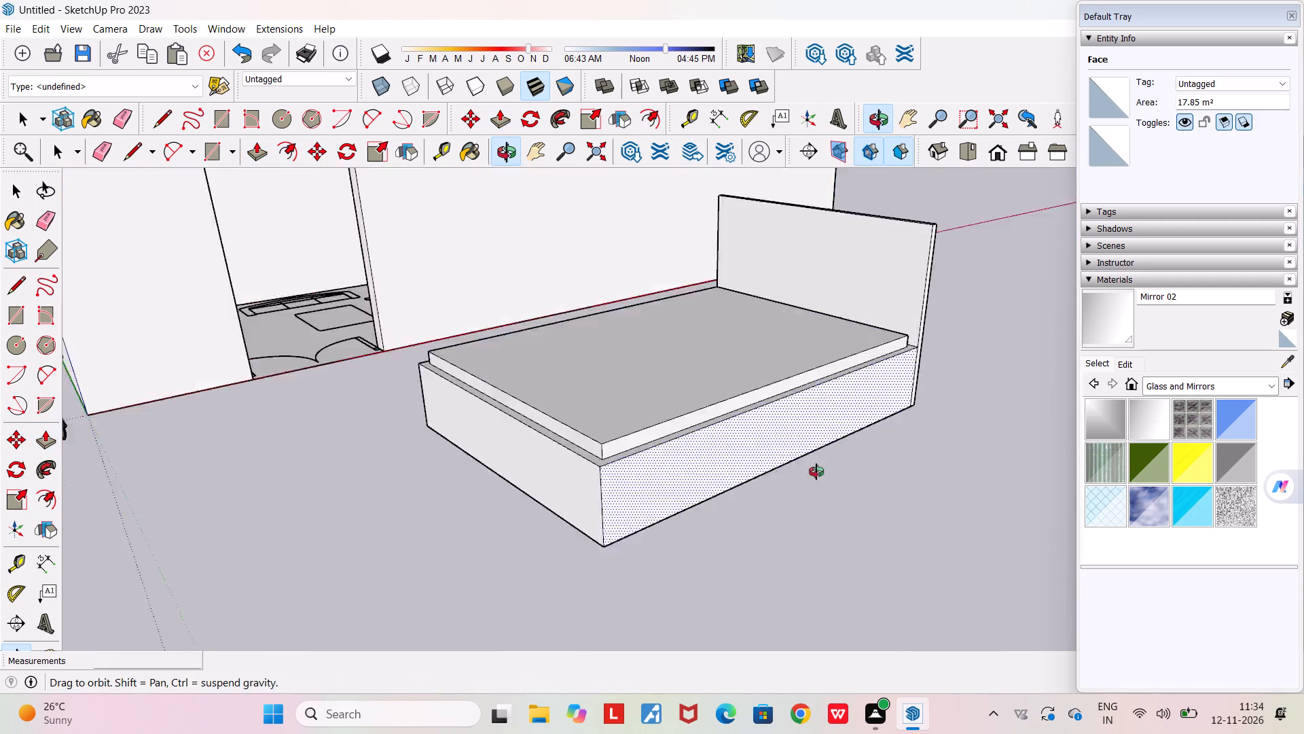
middle_drag(816, 472, 604, 465)
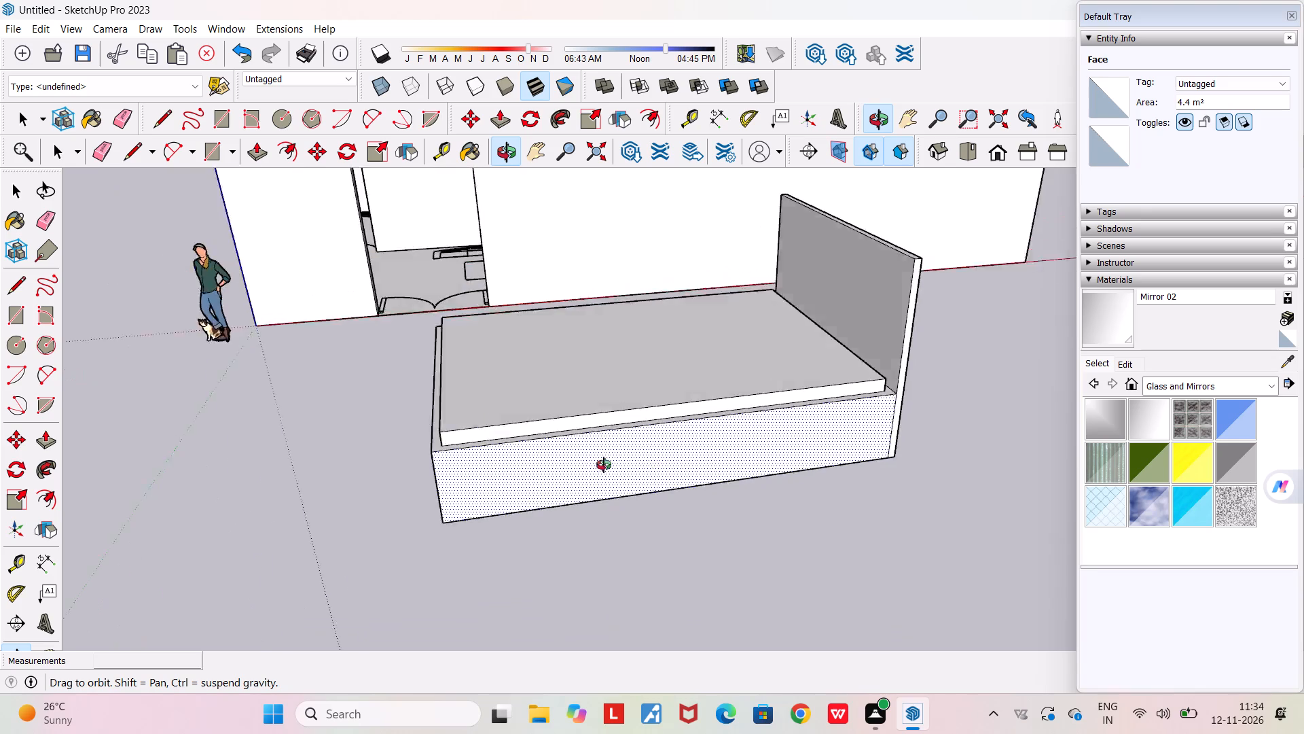
middle_drag(604, 465, 513, 447)
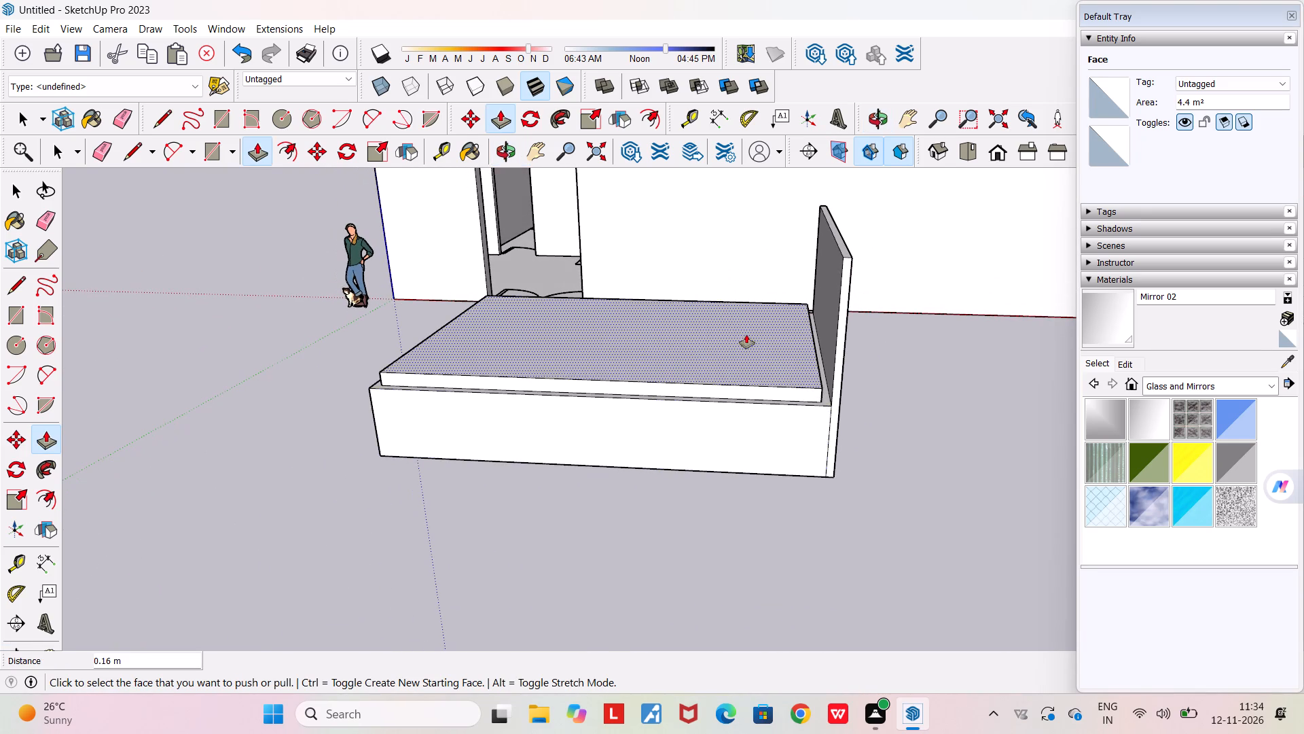
scroll(769, 332, up, 5)
key(space)
middle_drag(772, 332, 1034, 355)
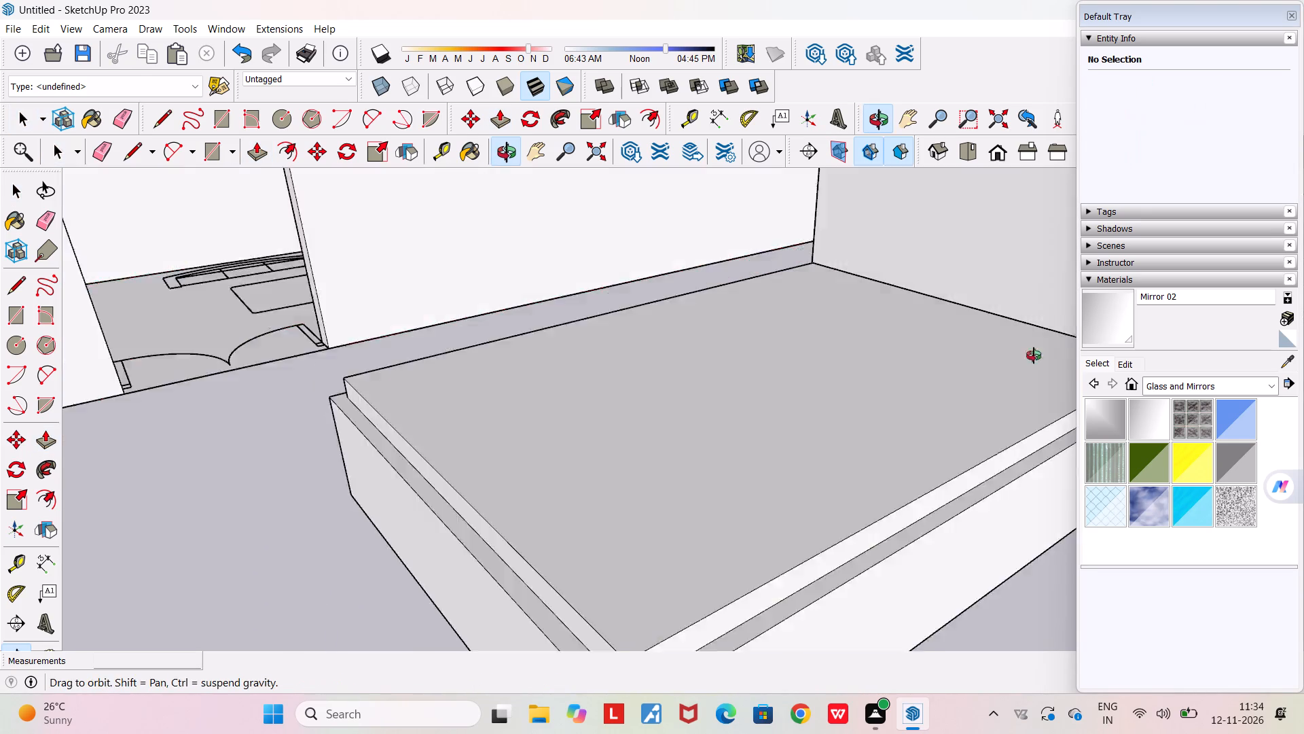
middle_drag(1034, 355, 1051, 355)
scroll(1051, 355, down, 6)
middle_drag(777, 504, 1074, 587)
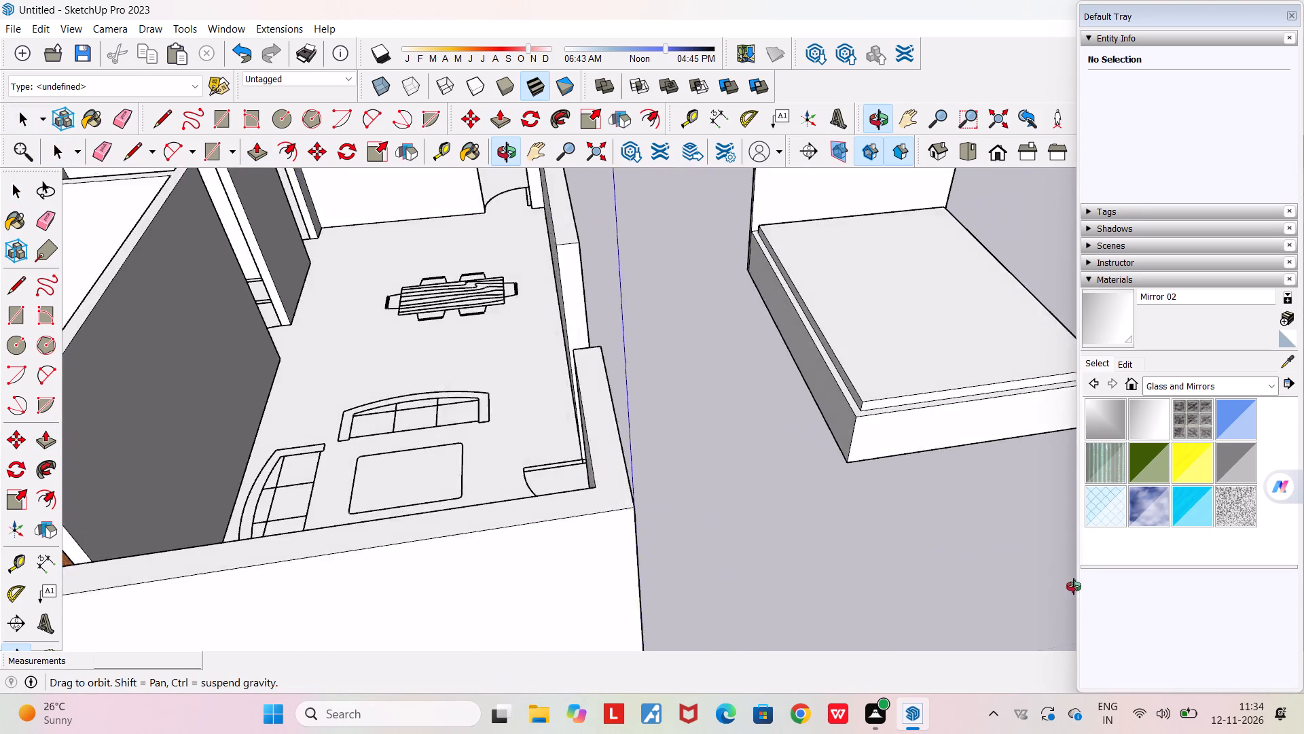
middle_drag(1074, 587, 466, 516)
Inspect the gap between the mattress corner and the headboard up close, and check the whole bed against the house.
scroll(857, 510, up, 4)
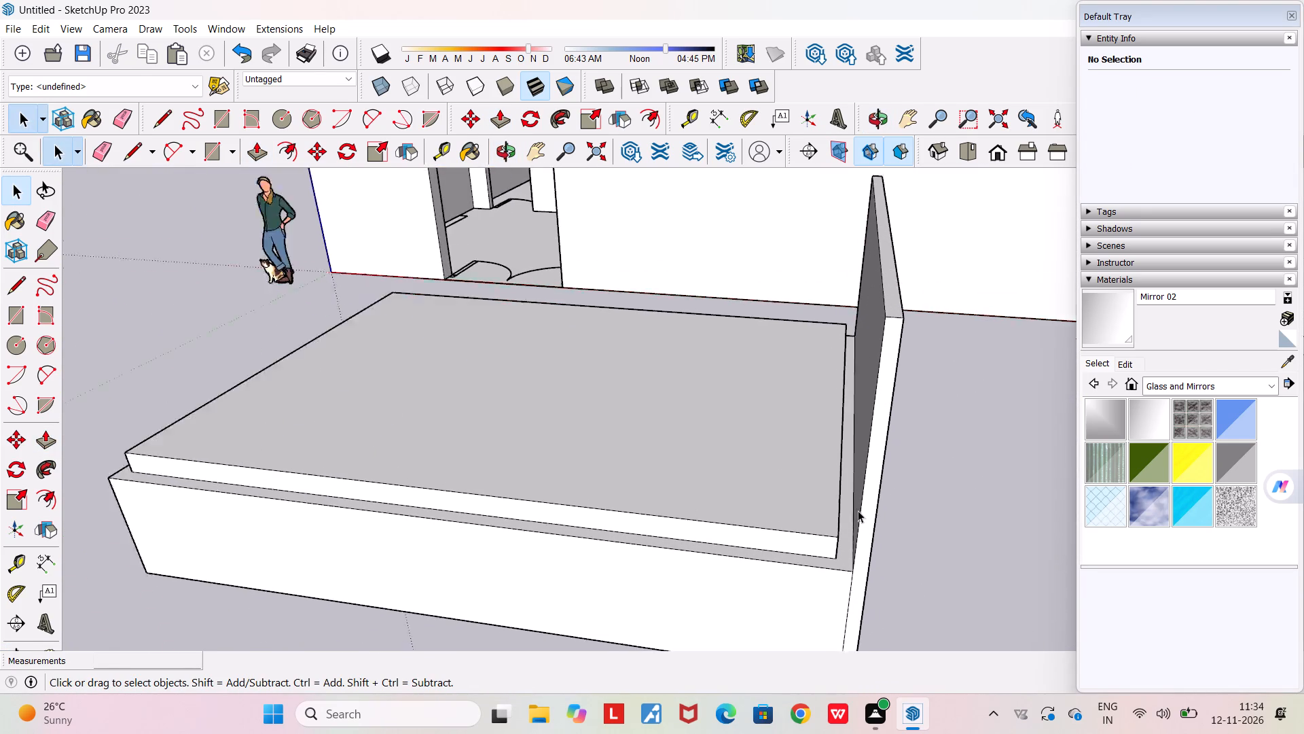
scroll(858, 510, up, 3)
middle_drag(815, 498, 777, 475)
scroll(777, 475, up, 14)
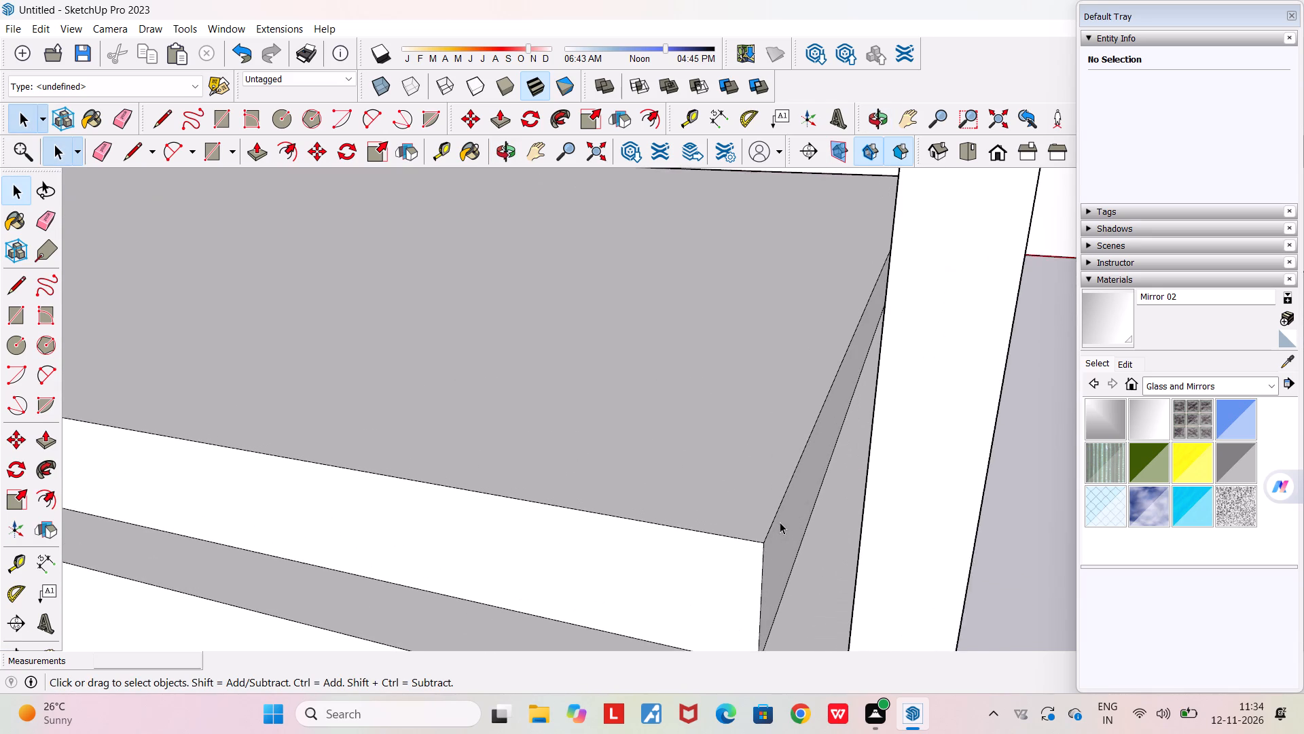
scroll(794, 550, up, 1)
scroll(794, 550, down, 1)
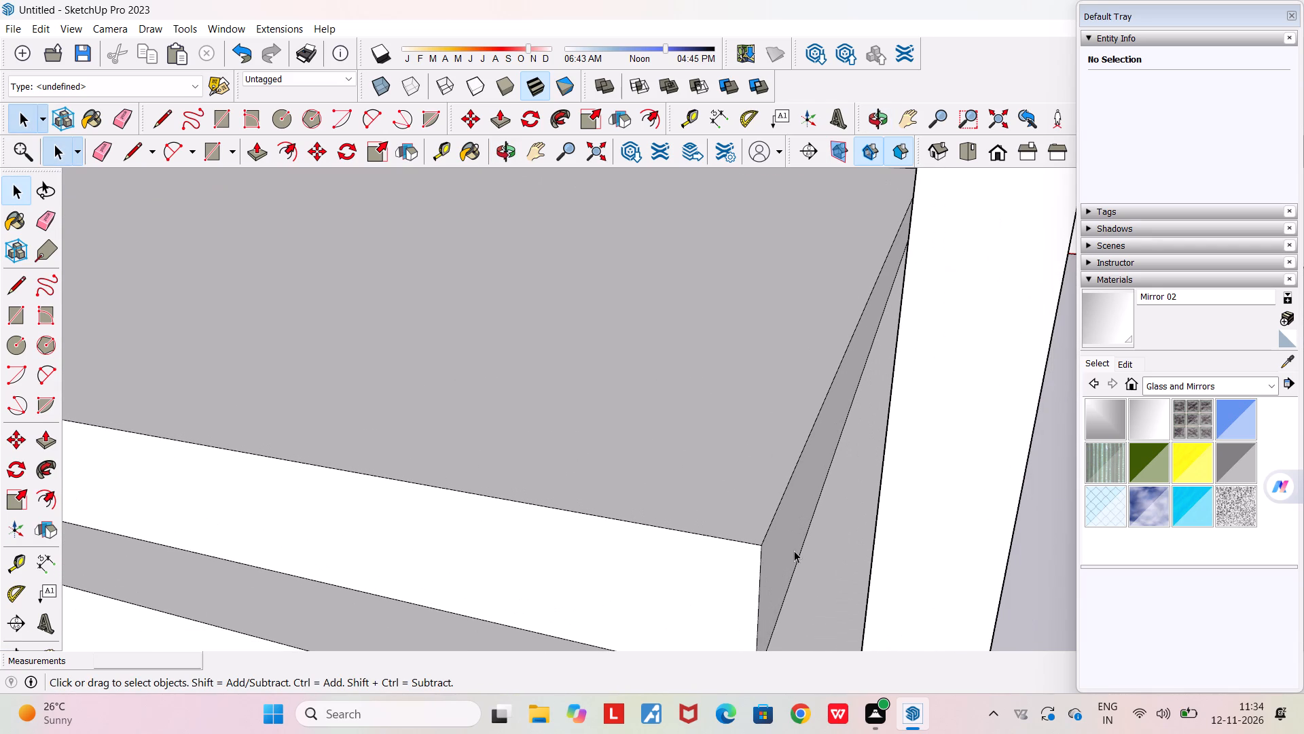
scroll(639, 278, down, 5)
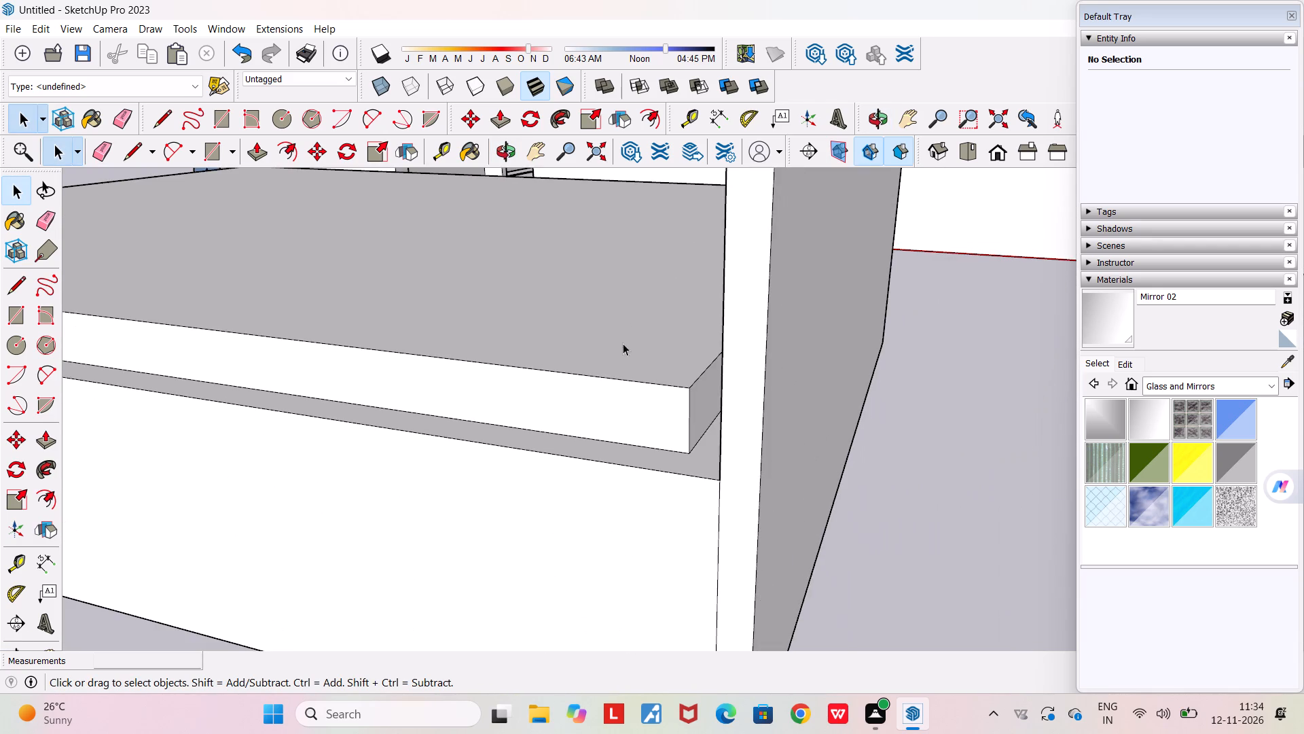
middle_drag(621, 343, 852, 390)
scroll(852, 390, down, 5)
middle_drag(656, 508, 842, 512)
scroll(842, 512, down, 9)
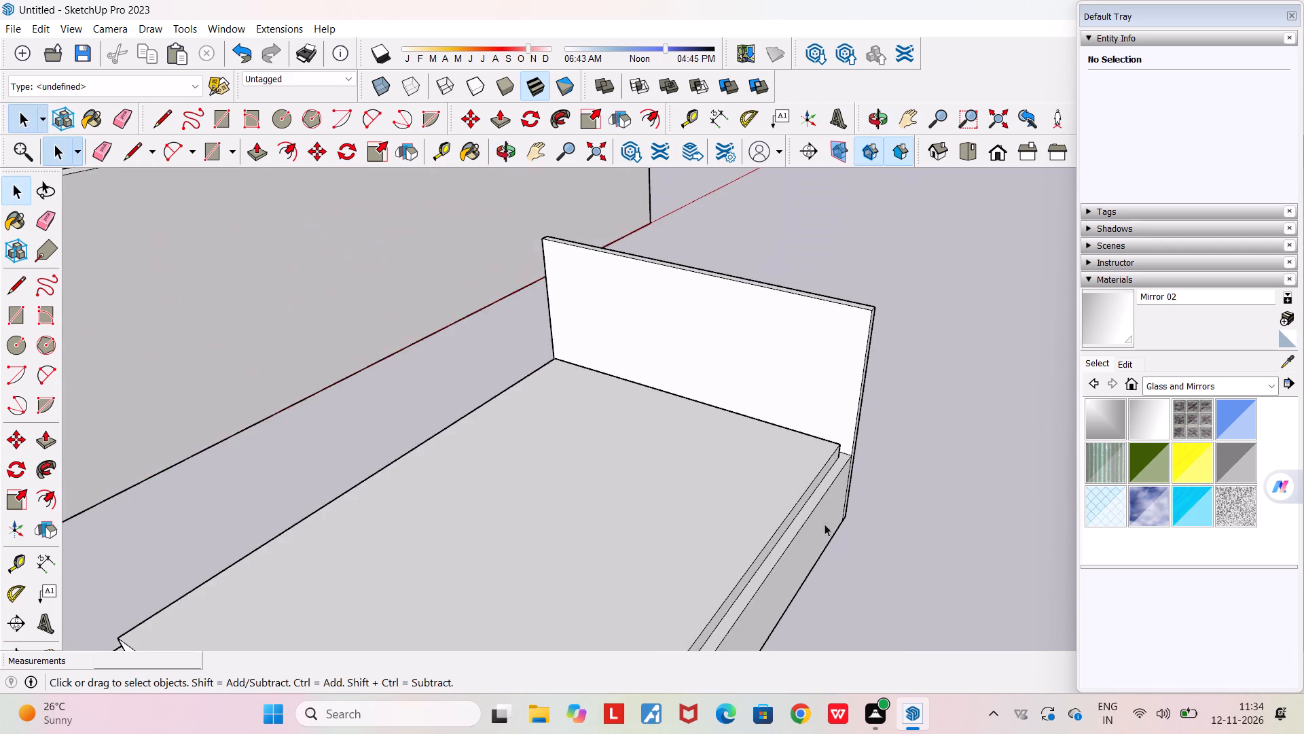
middle_drag(804, 538, 1017, 499)
scroll(1017, 499, down, 8)
middle_drag(925, 605, 871, 578)
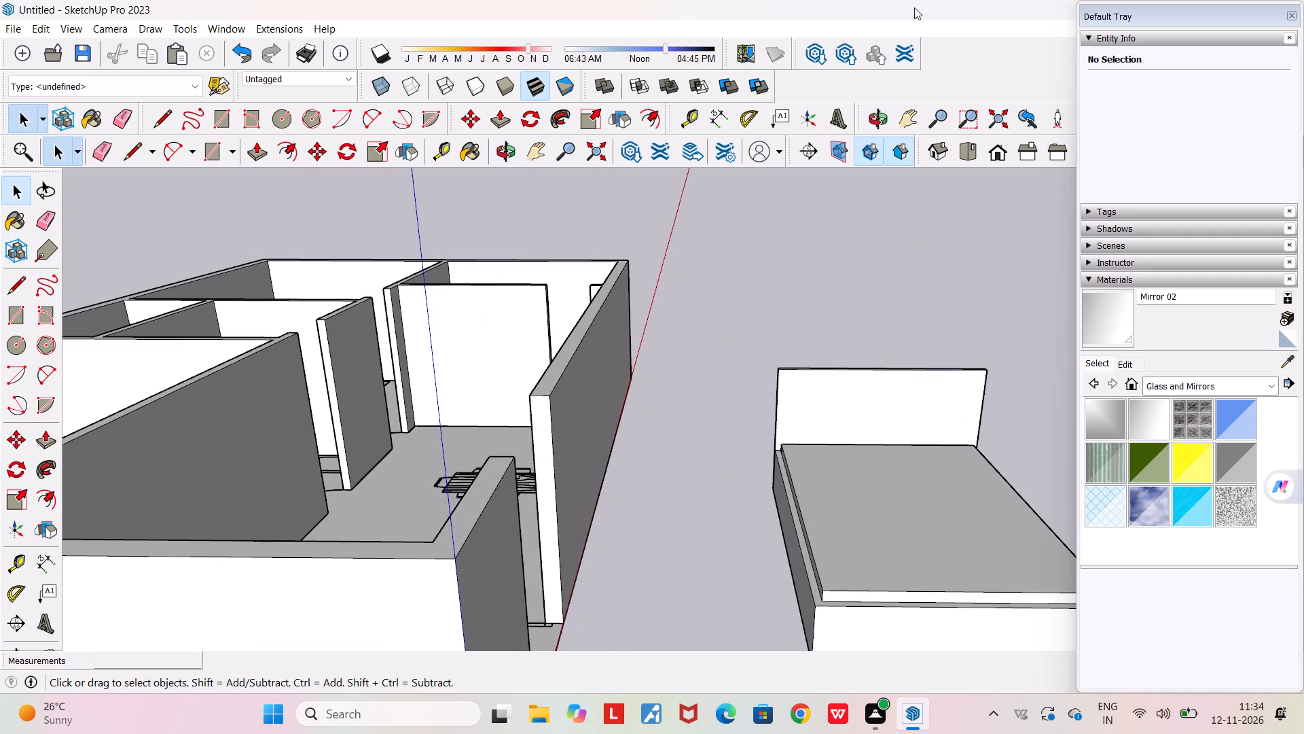
View the model from the top and examine the bed's mattress and headboard in plan, centred and close up.
click(969, 162)
scroll(875, 236, down, 7)
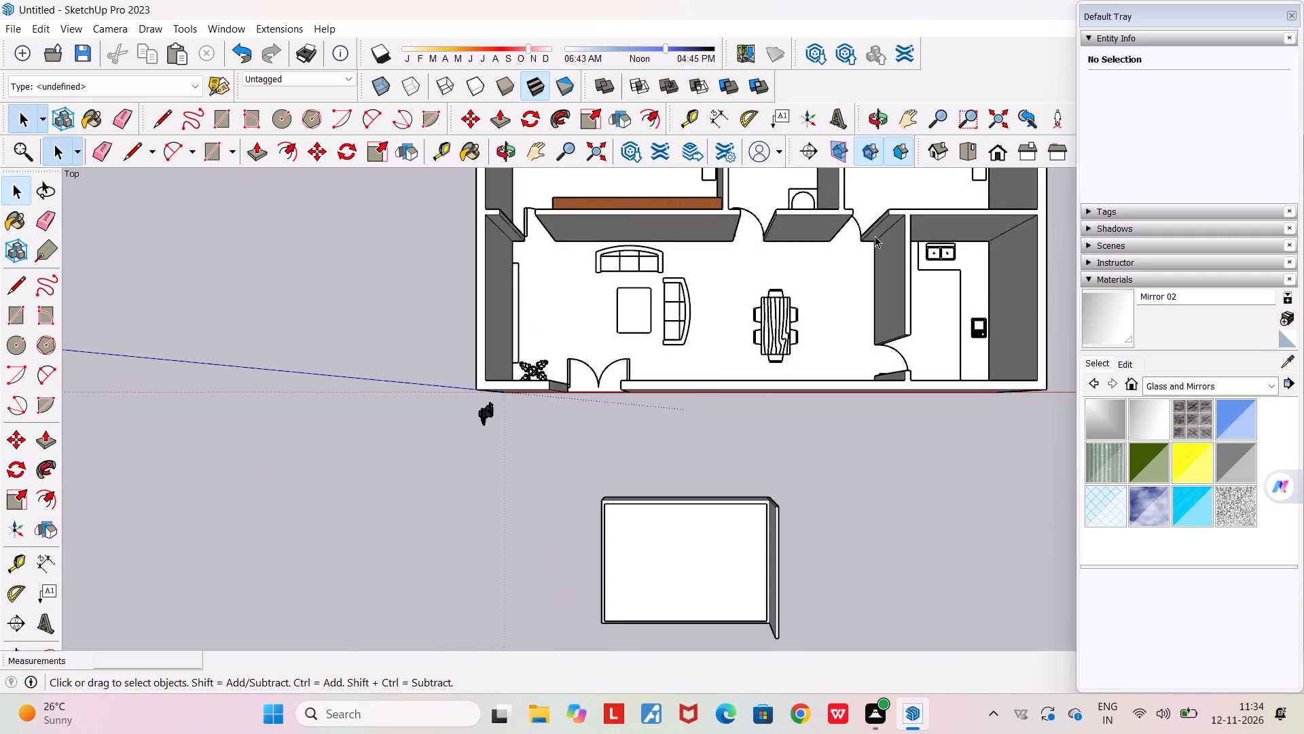
scroll(875, 236, down, 7)
middle_drag(809, 471, 922, 461)
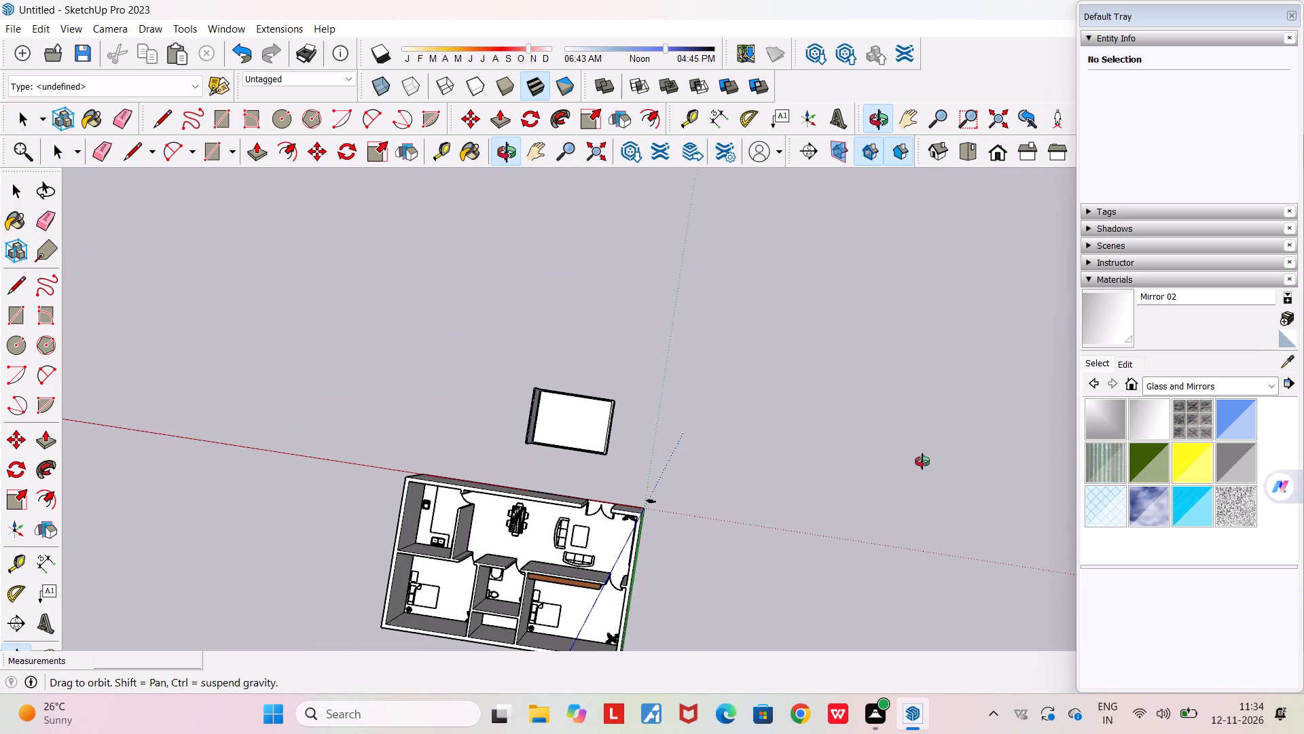
middle_drag(922, 461, 456, 419)
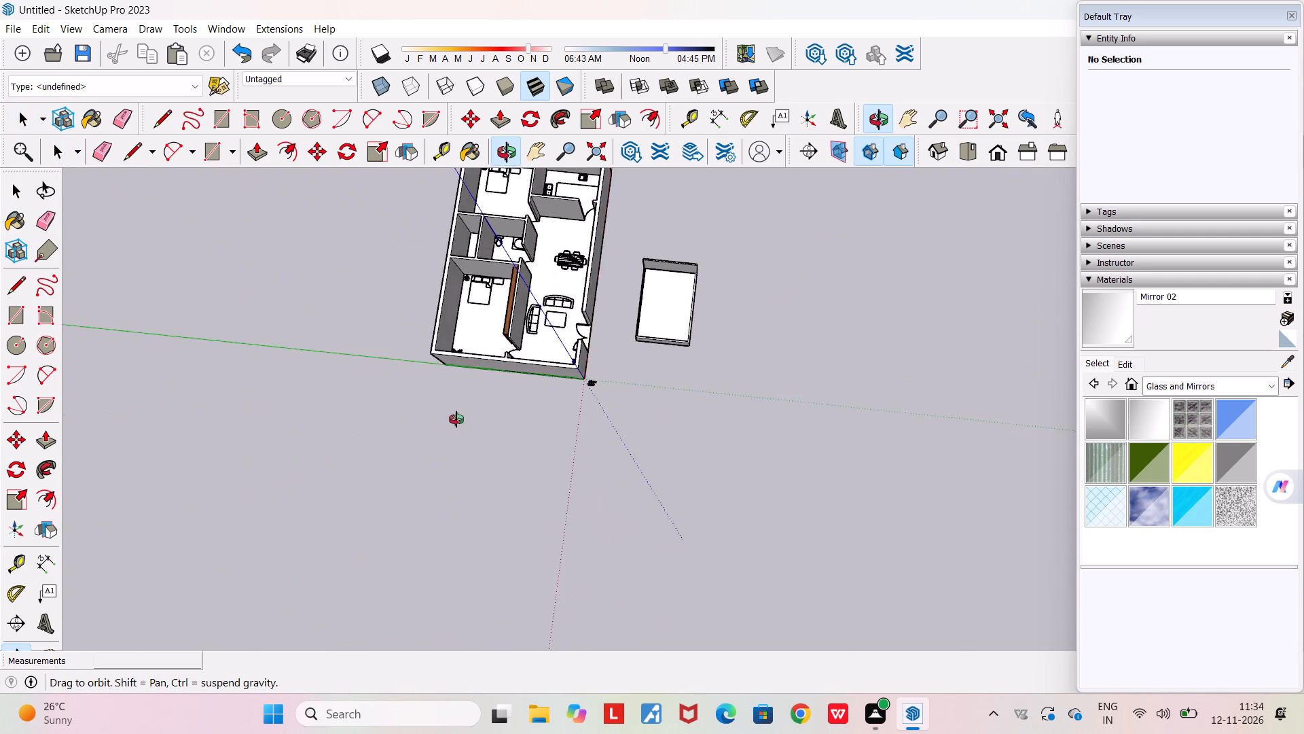
middle_drag(456, 419, 501, 394)
scroll(653, 287, up, 6)
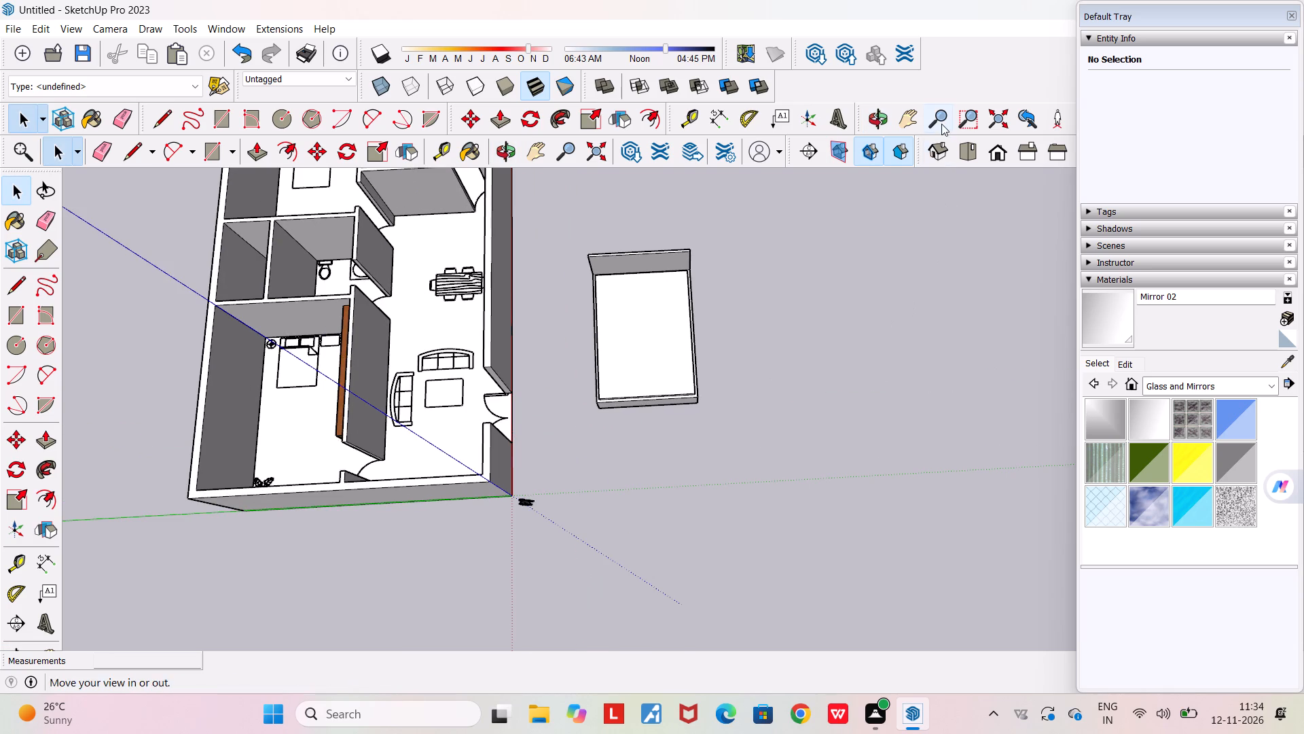
click(968, 151)
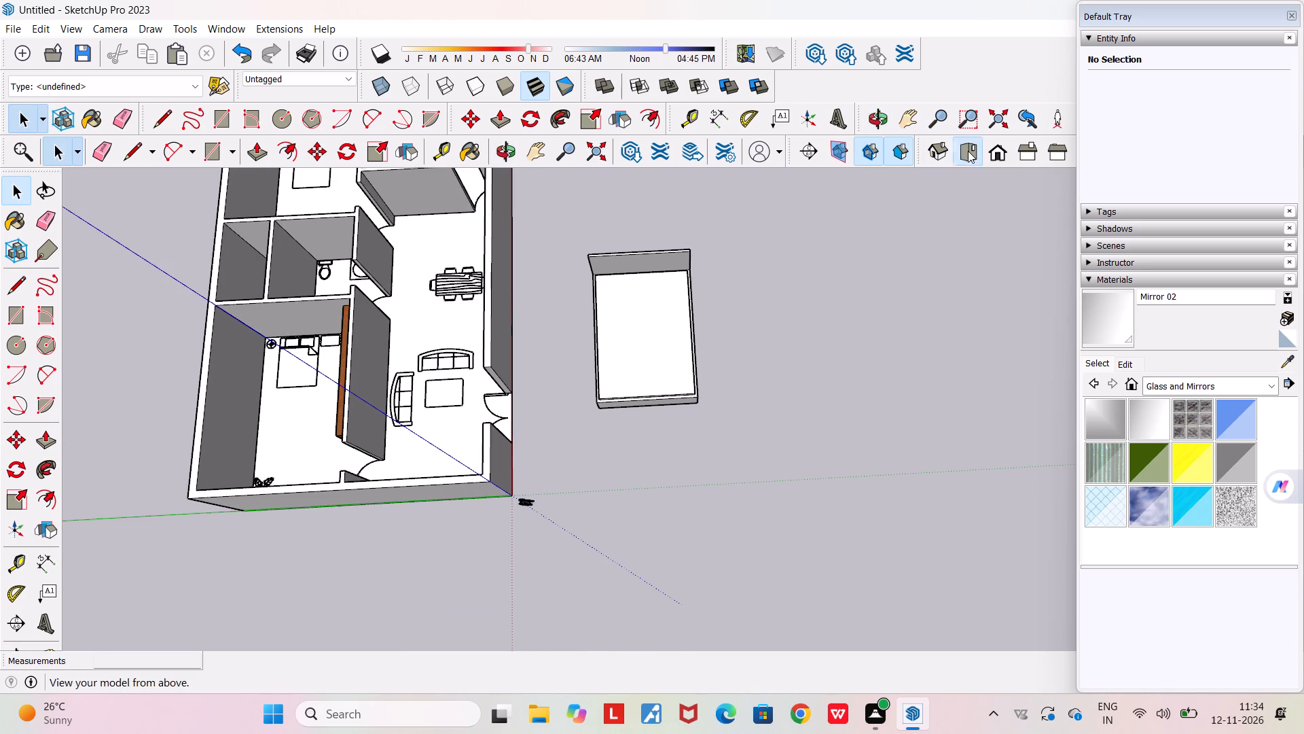
scroll(708, 582, up, 6)
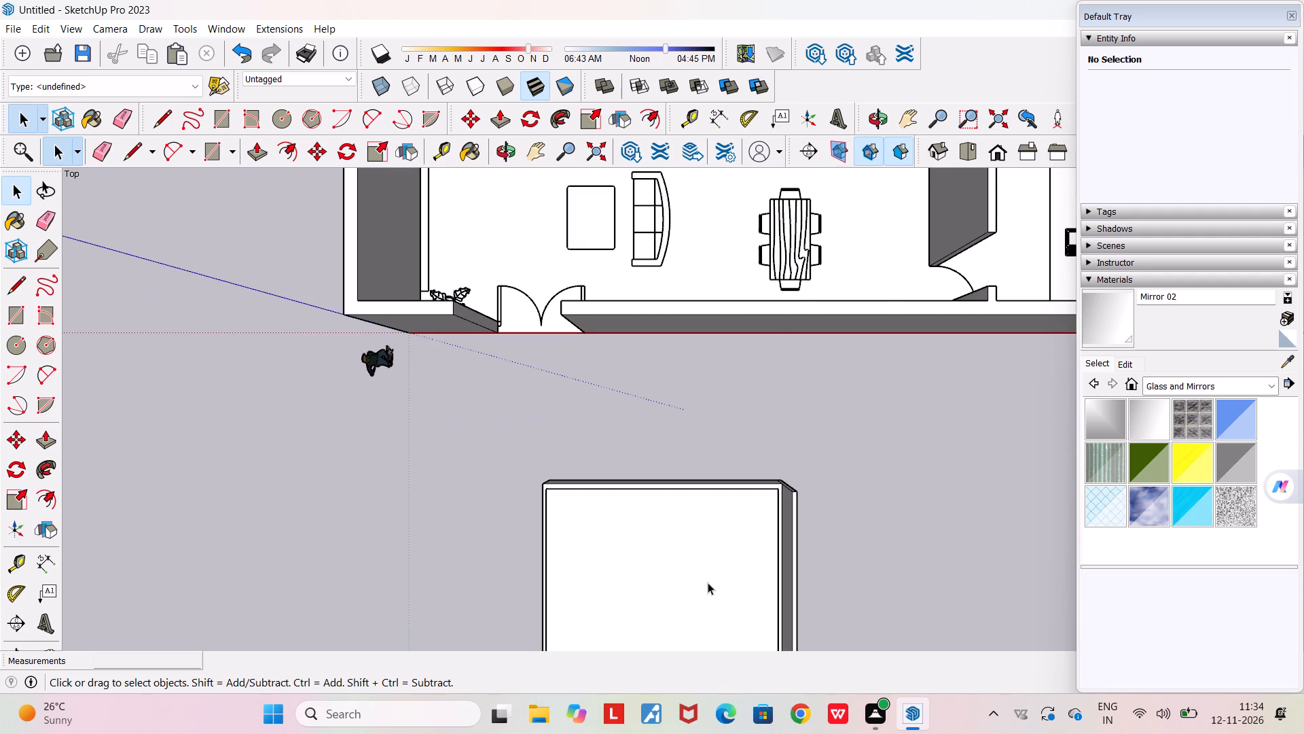
scroll(708, 582, down, 6)
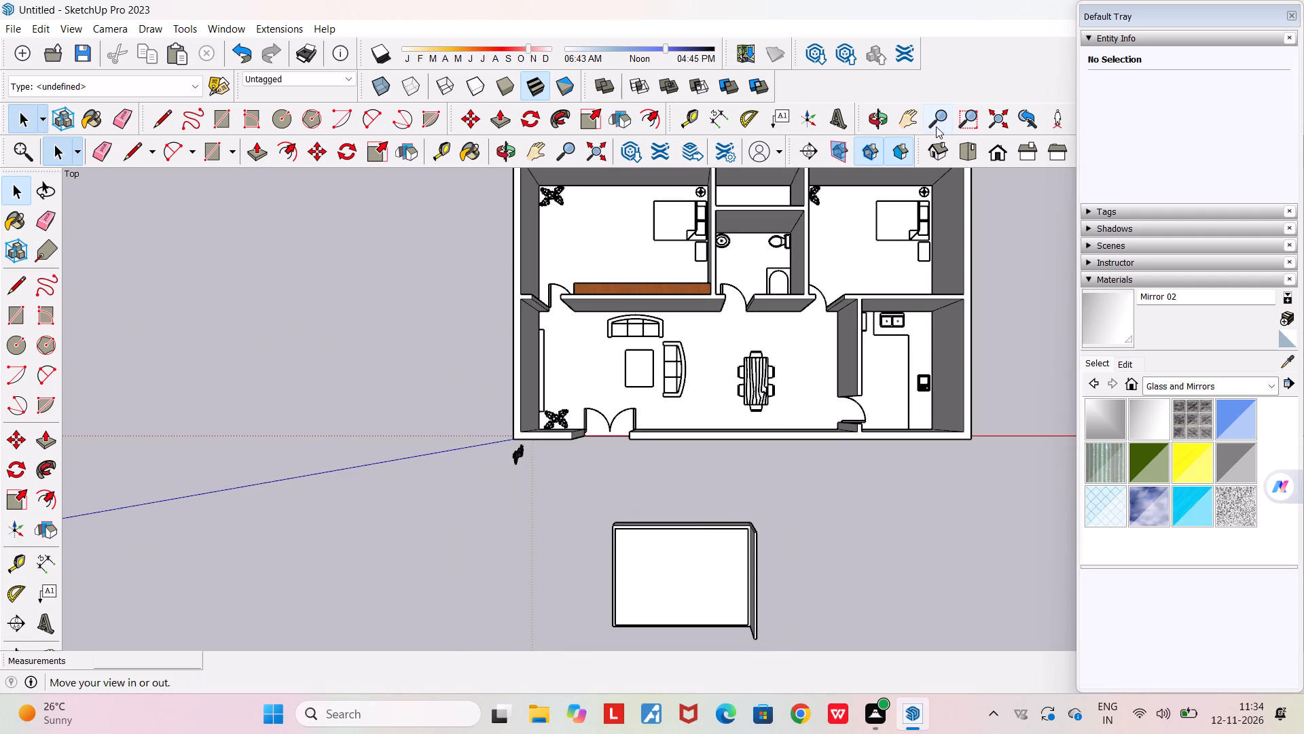
click(904, 123)
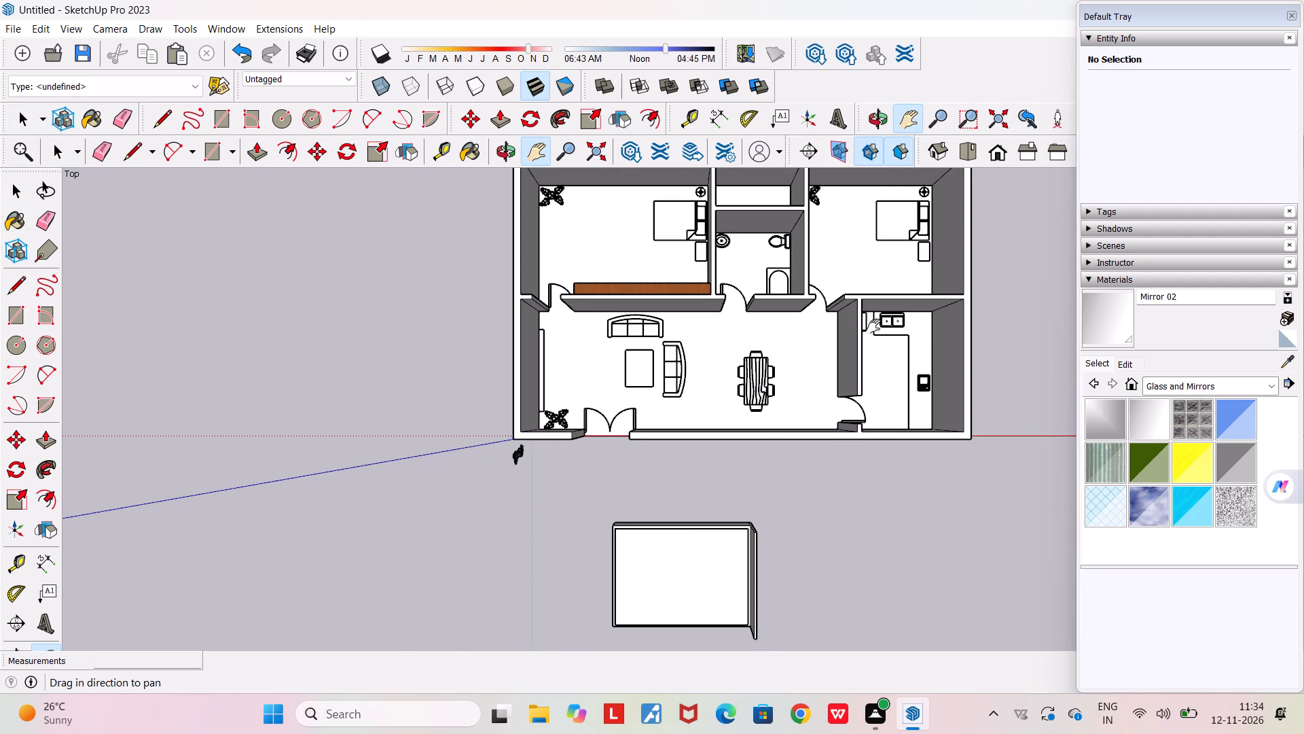
drag(875, 377, 874, 222)
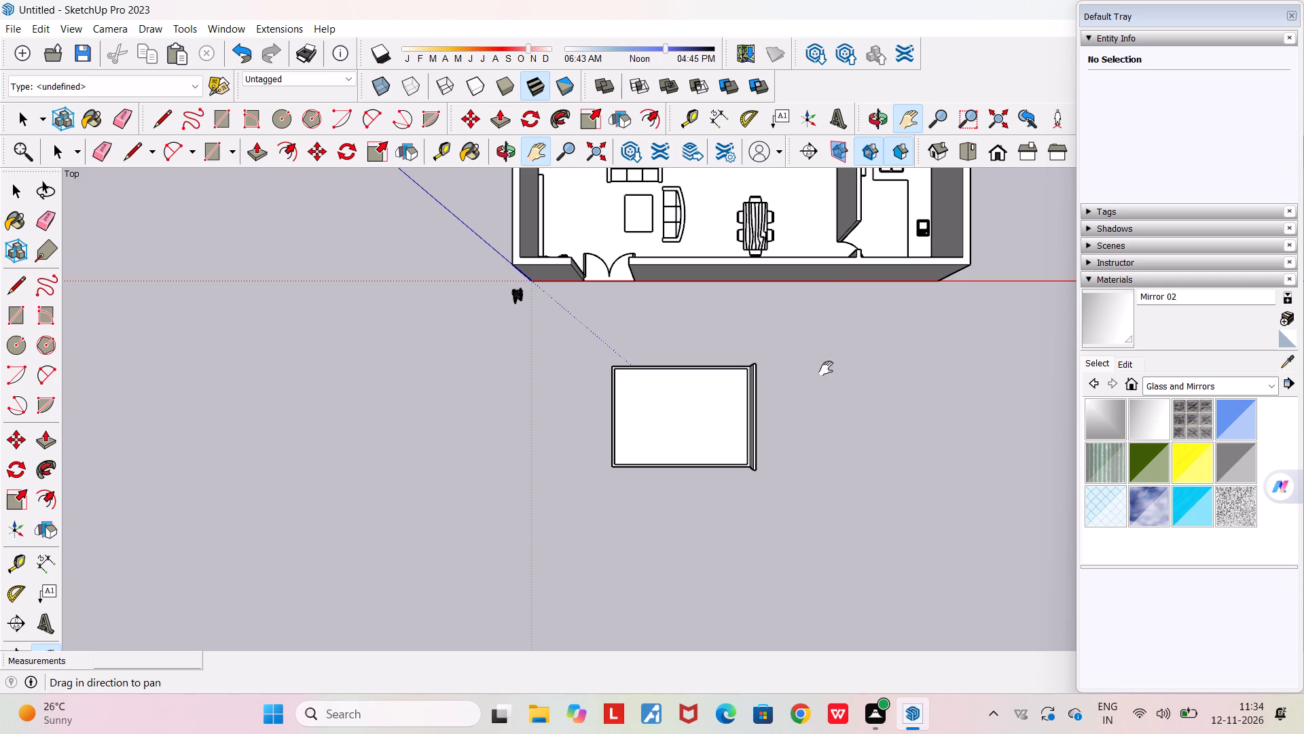
scroll(691, 450, up, 8)
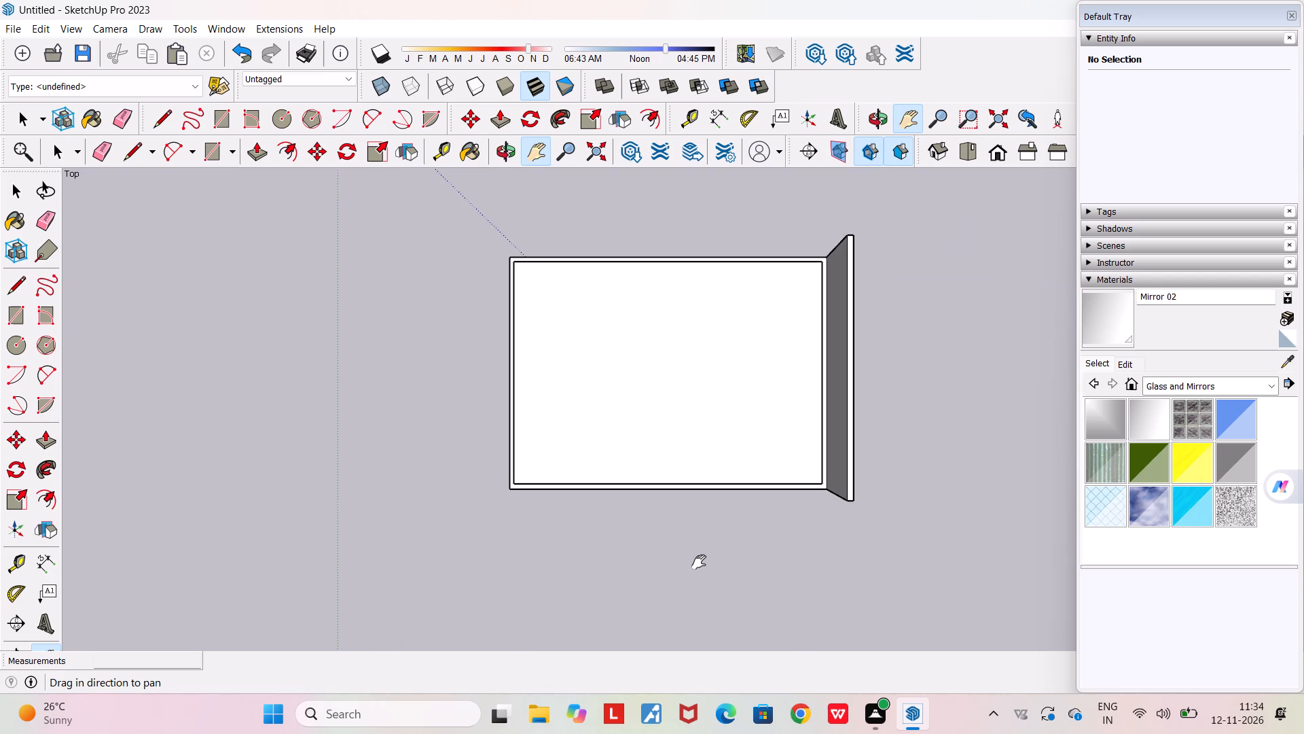
scroll(822, 427, up, 3)
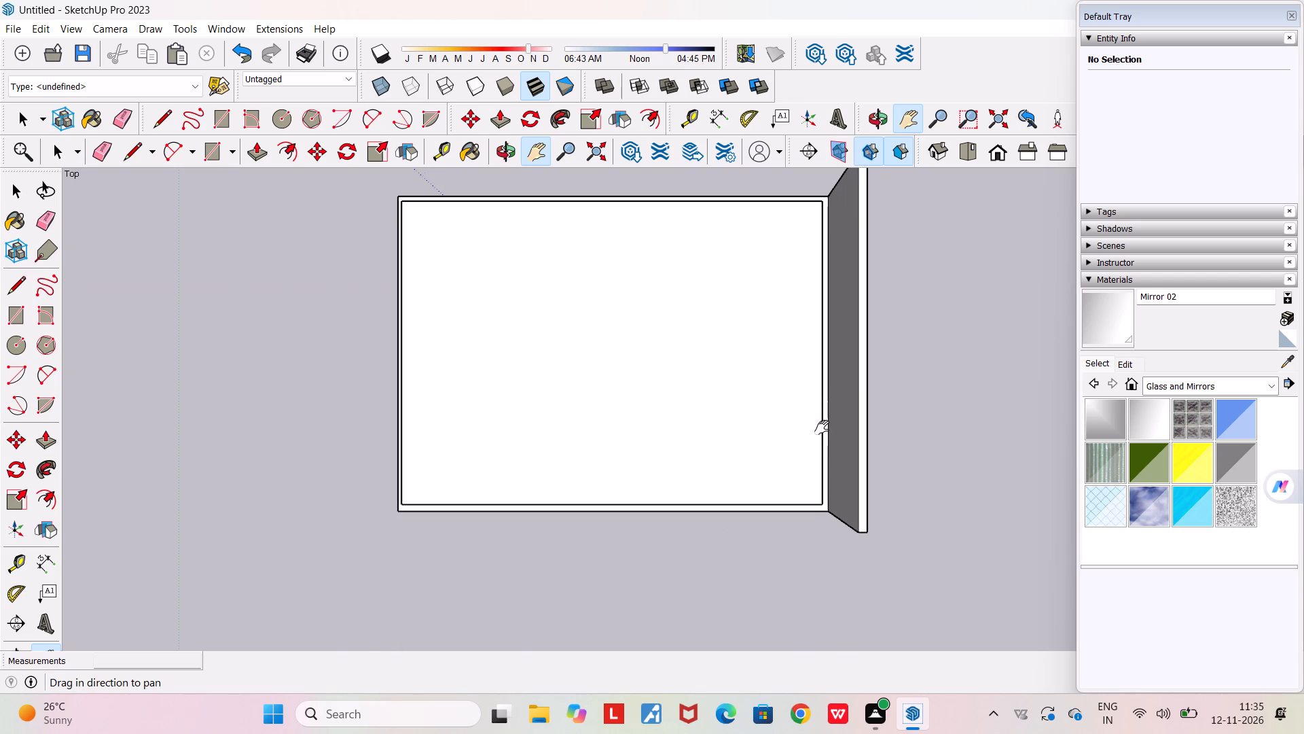
Draw a rectangle about 3.28 m by 0.59 m on the mattress top, just inside its headboard end.
scroll(822, 427, up, 1)
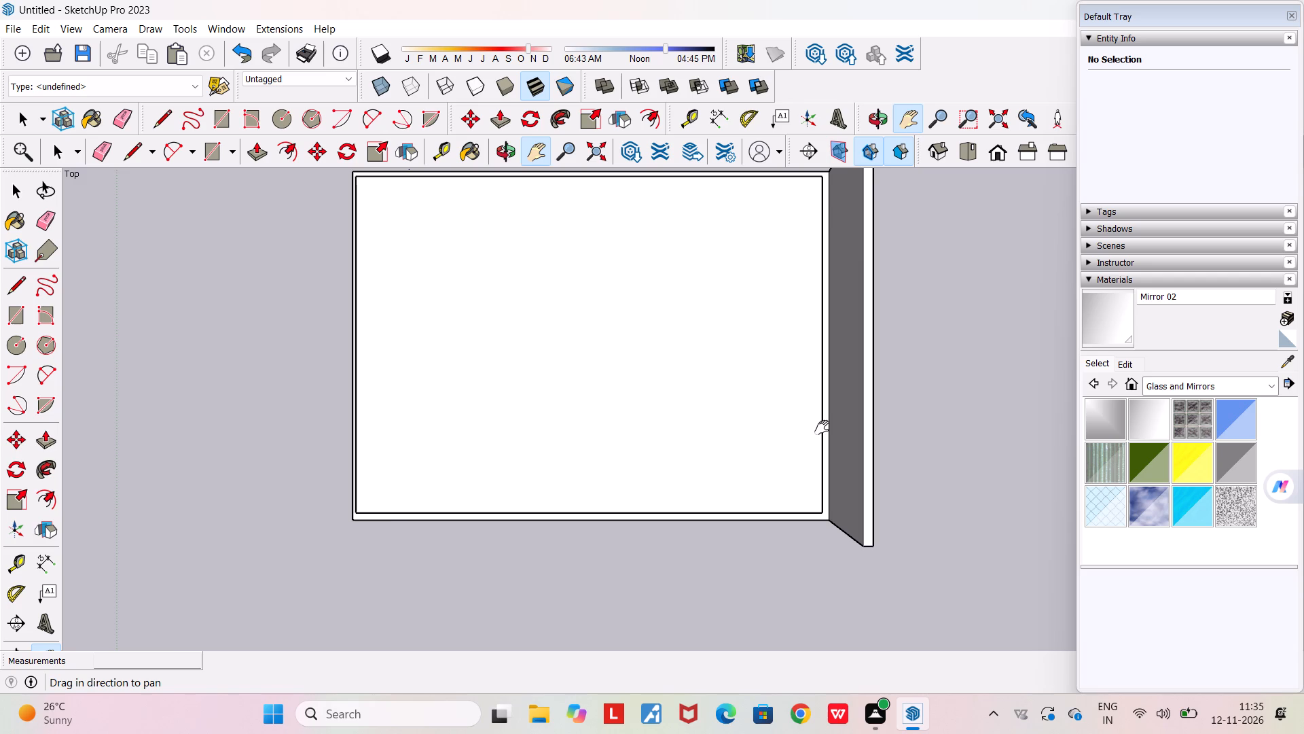
scroll(822, 427, down, 2)
drag(822, 378, 875, 429)
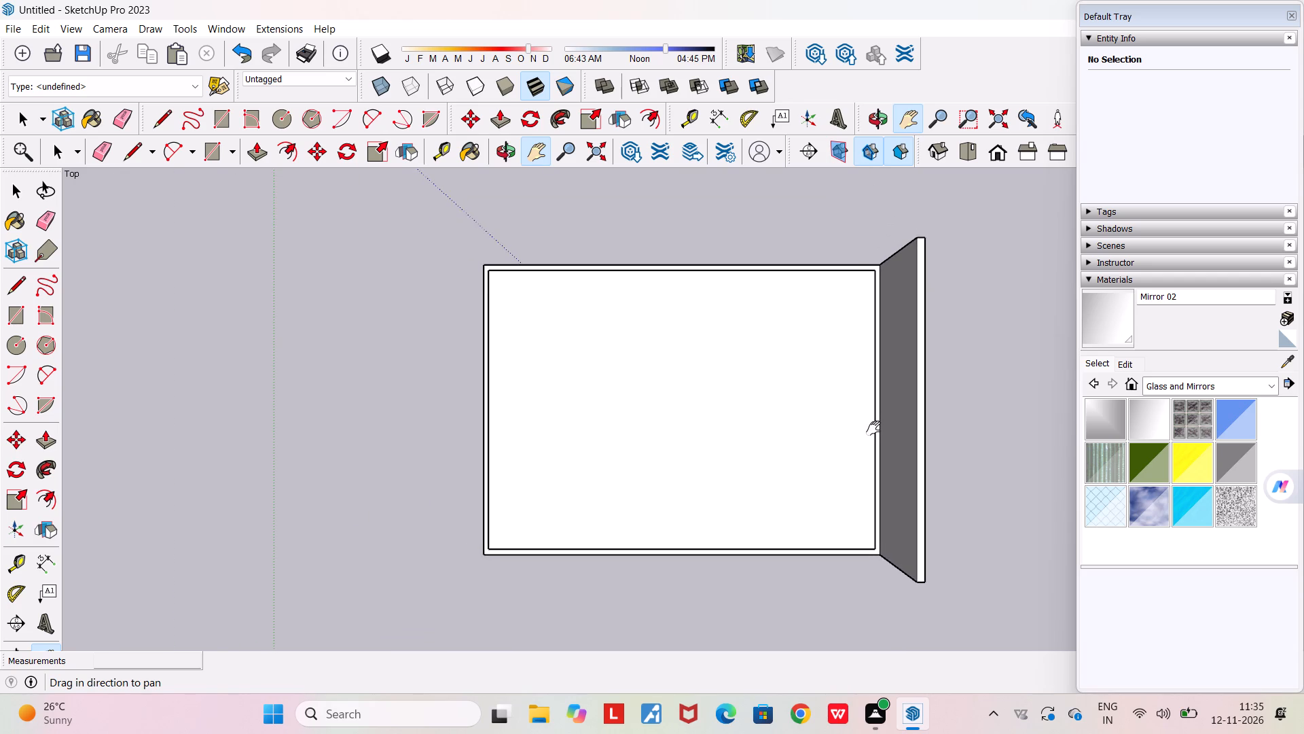
scroll(873, 428, up, 2)
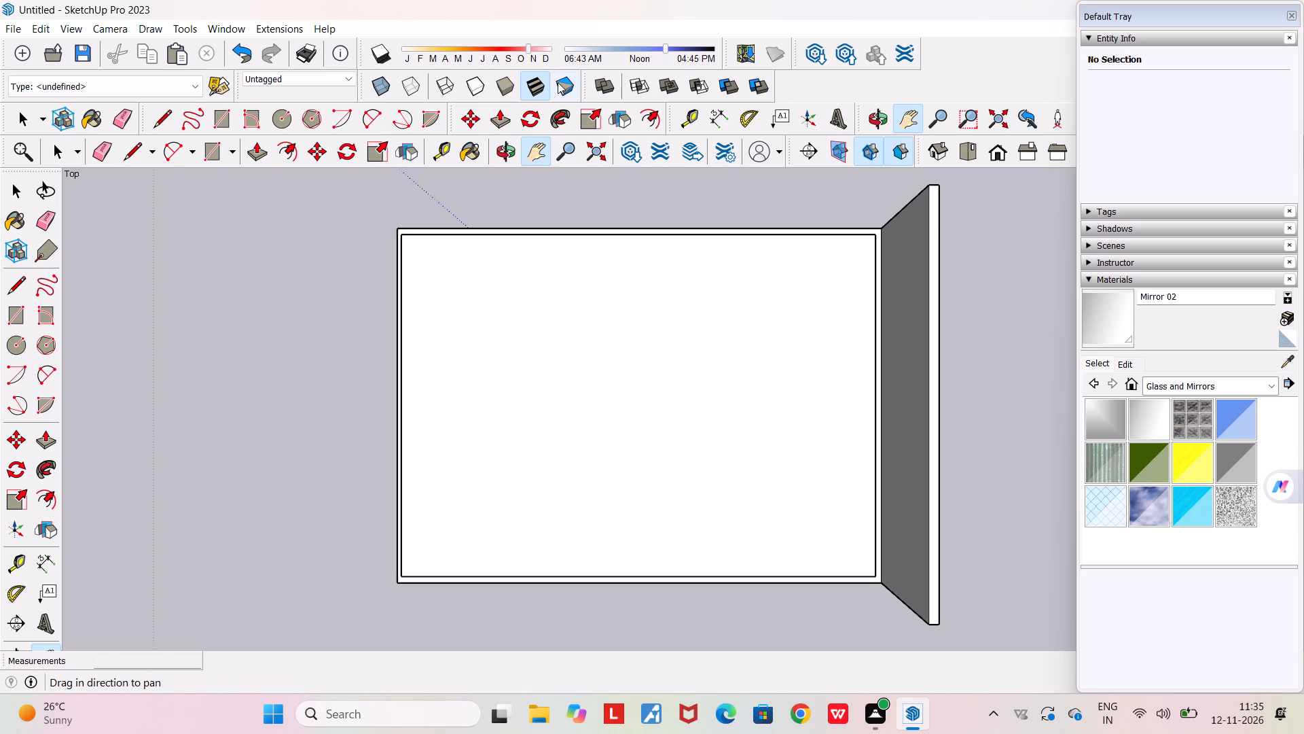
middle_drag(526, 371, 565, 370)
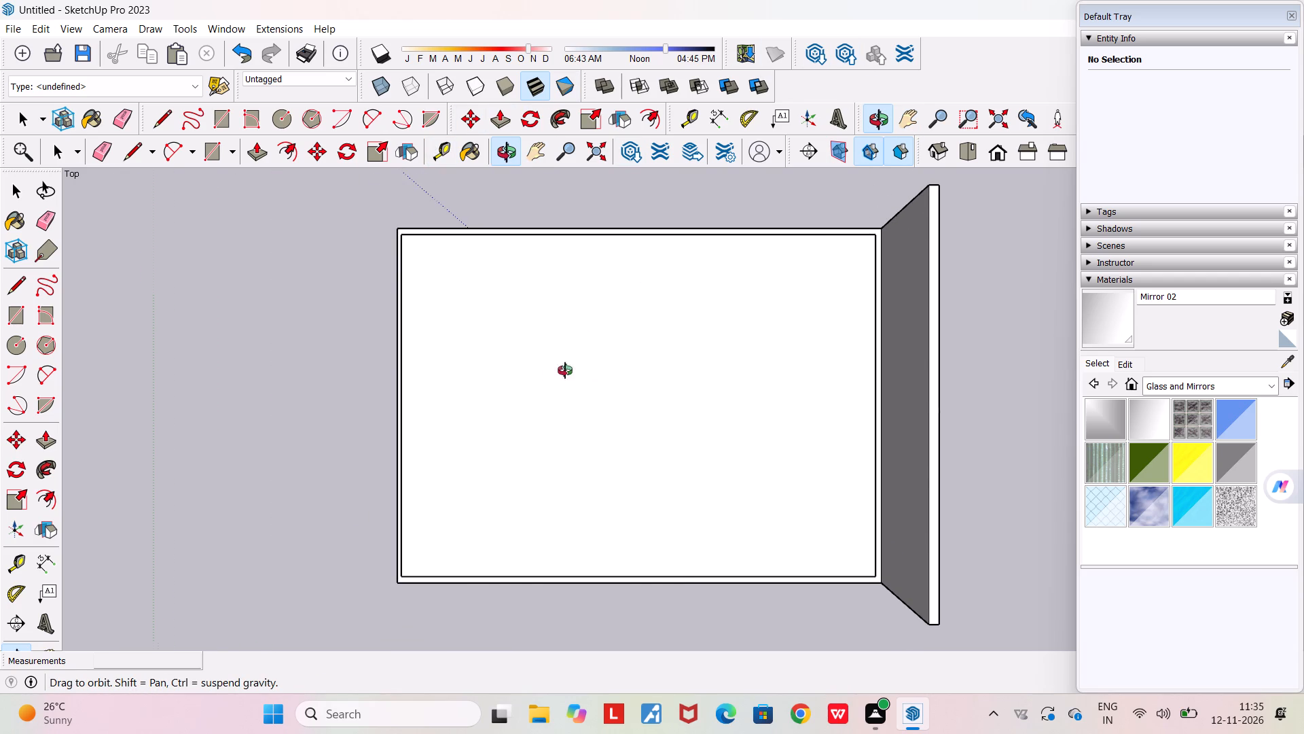
middle_drag(565, 370, 767, 341)
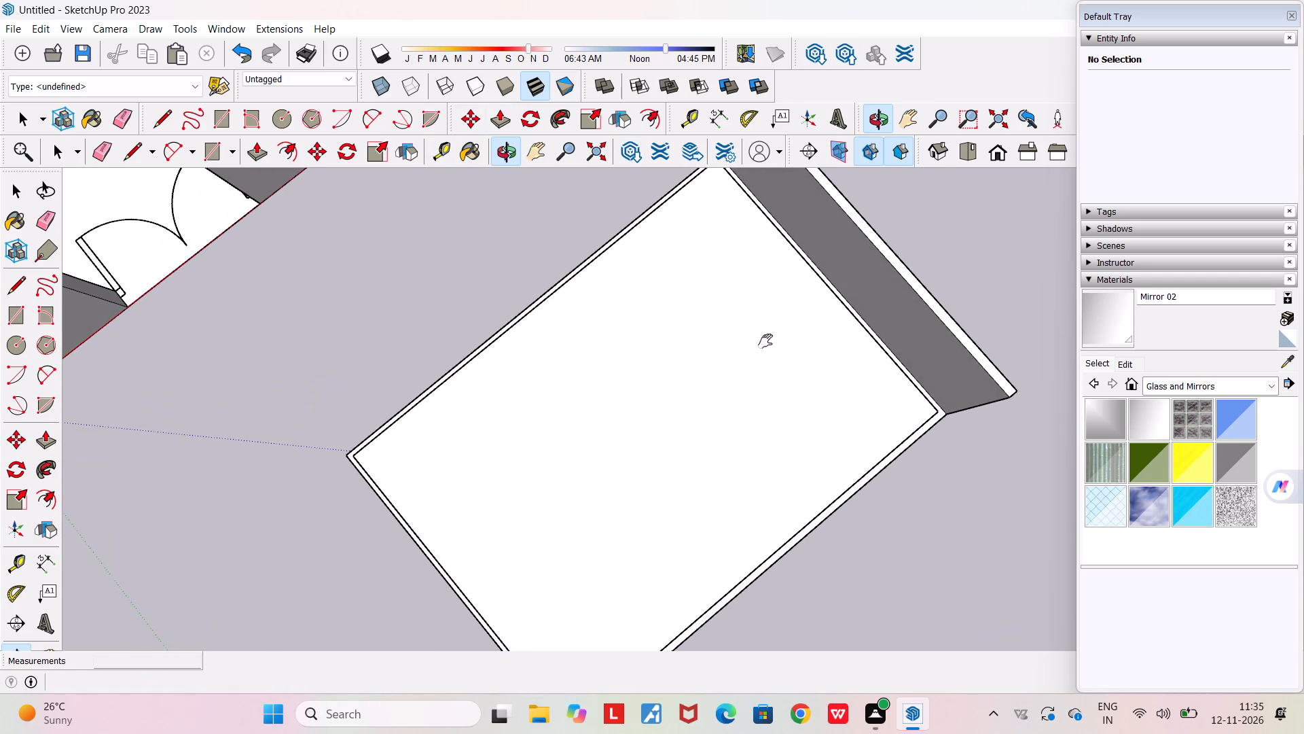
middle_drag(620, 545, 875, 543)
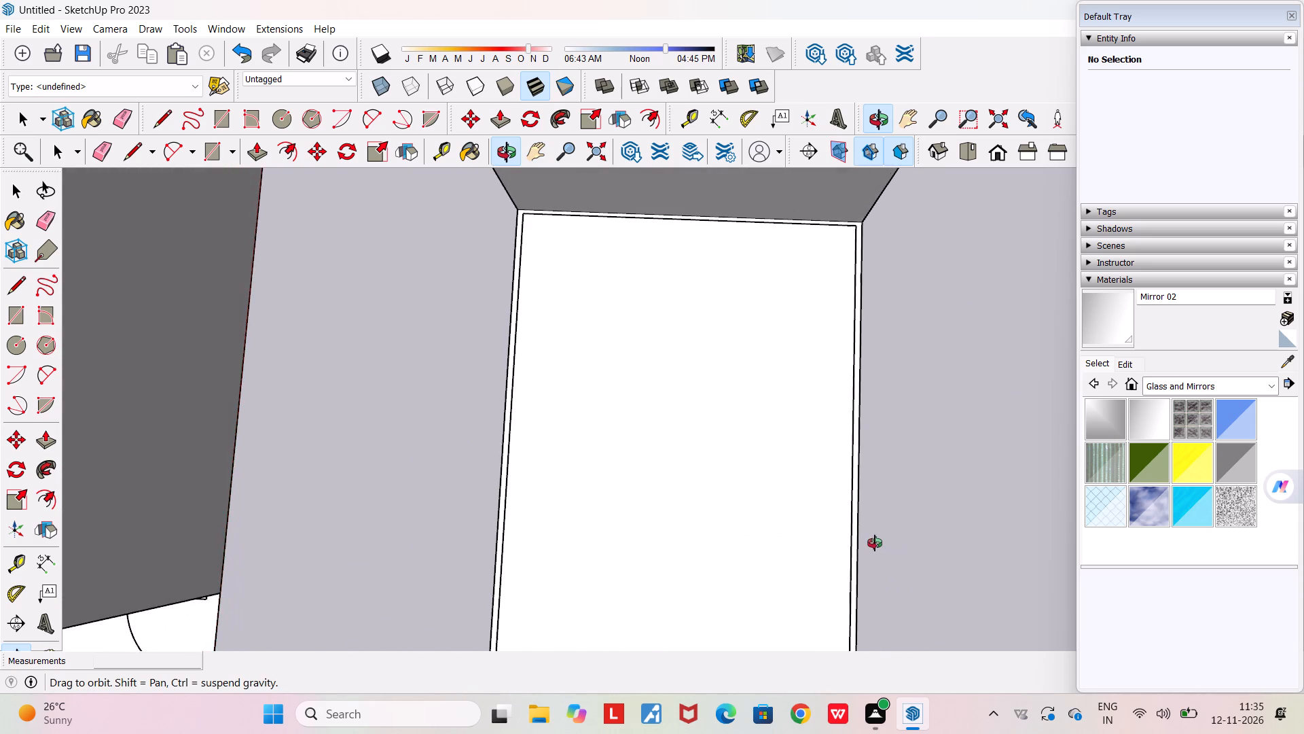
middle_drag(875, 543, 896, 553)
scroll(695, 264, up, 5)
middle_drag(695, 264, 687, 262)
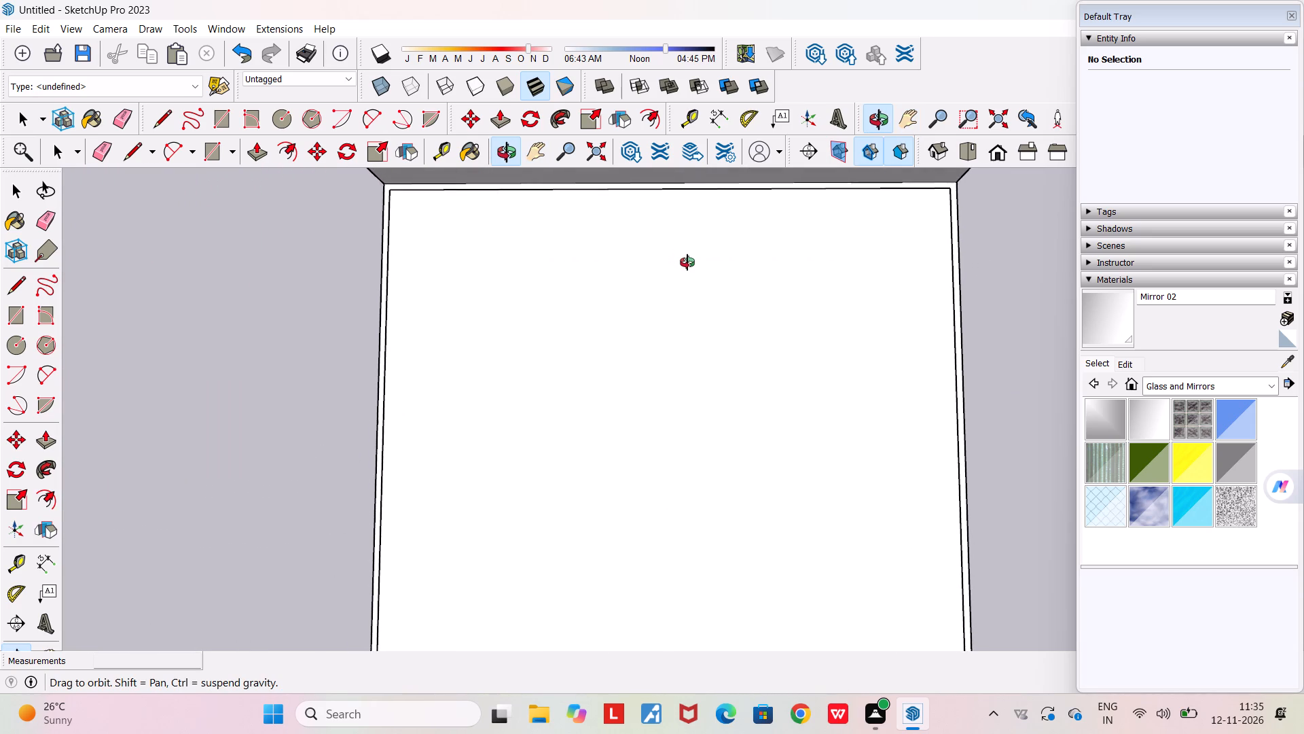
middle_drag(687, 262, 691, 267)
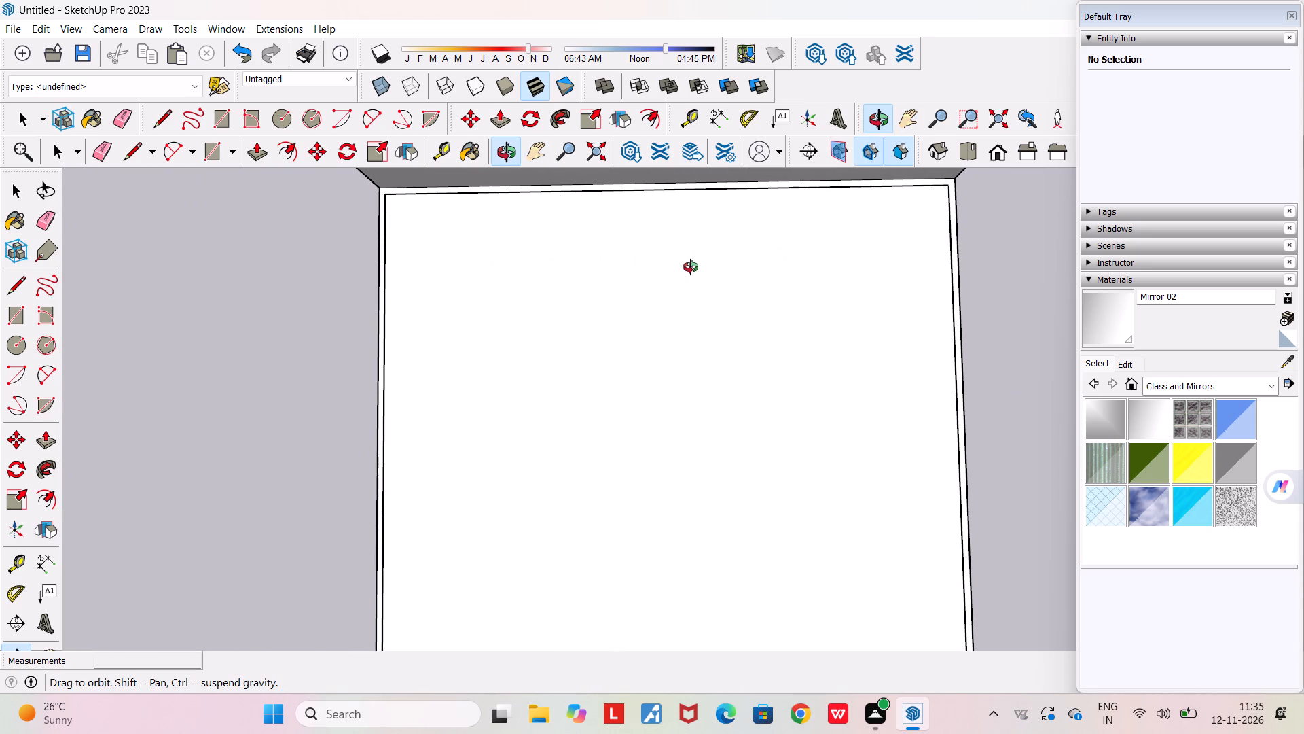
middle_drag(691, 267, 689, 267)
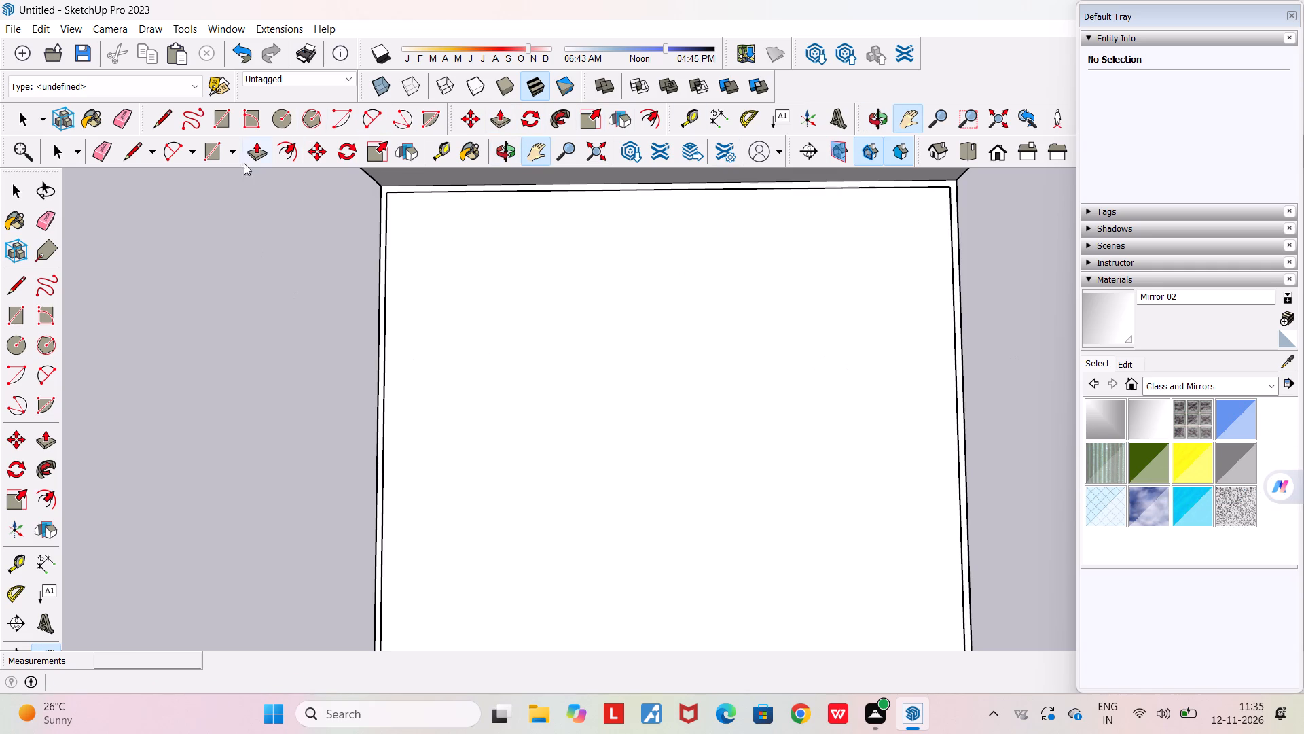
click(219, 124)
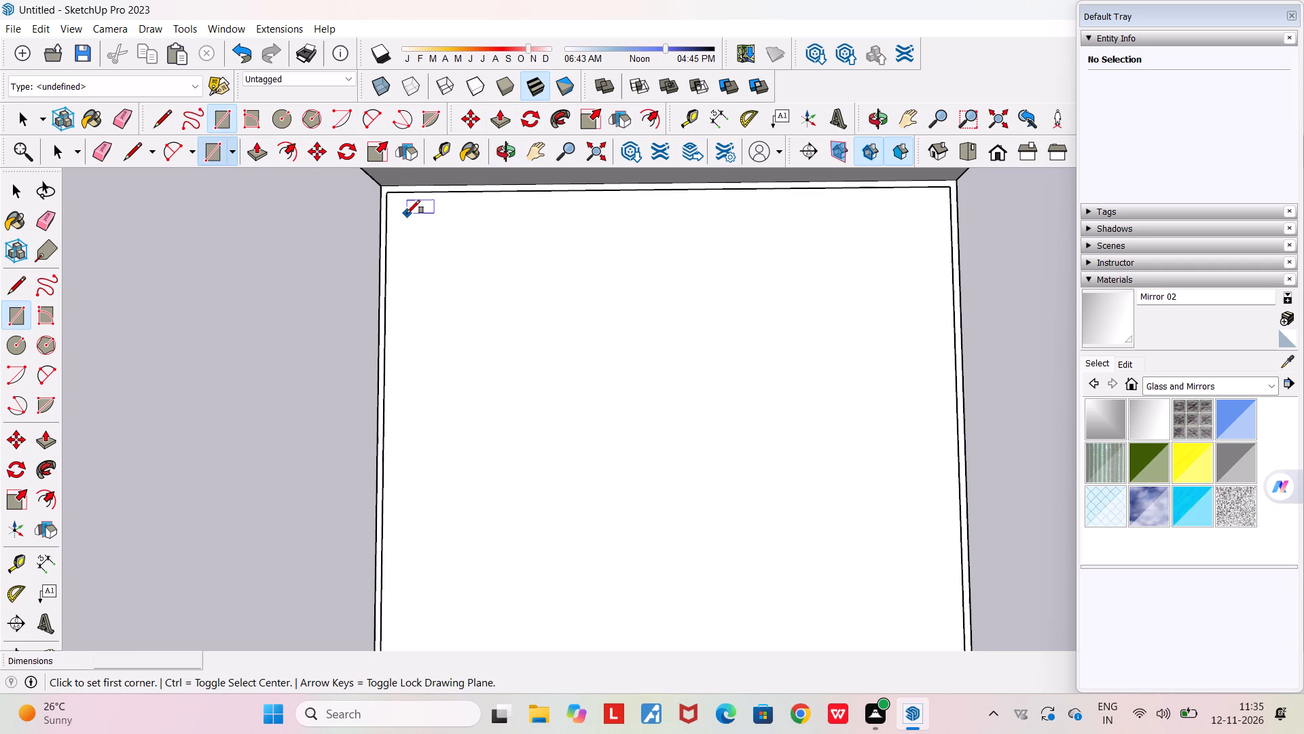
click(410, 214)
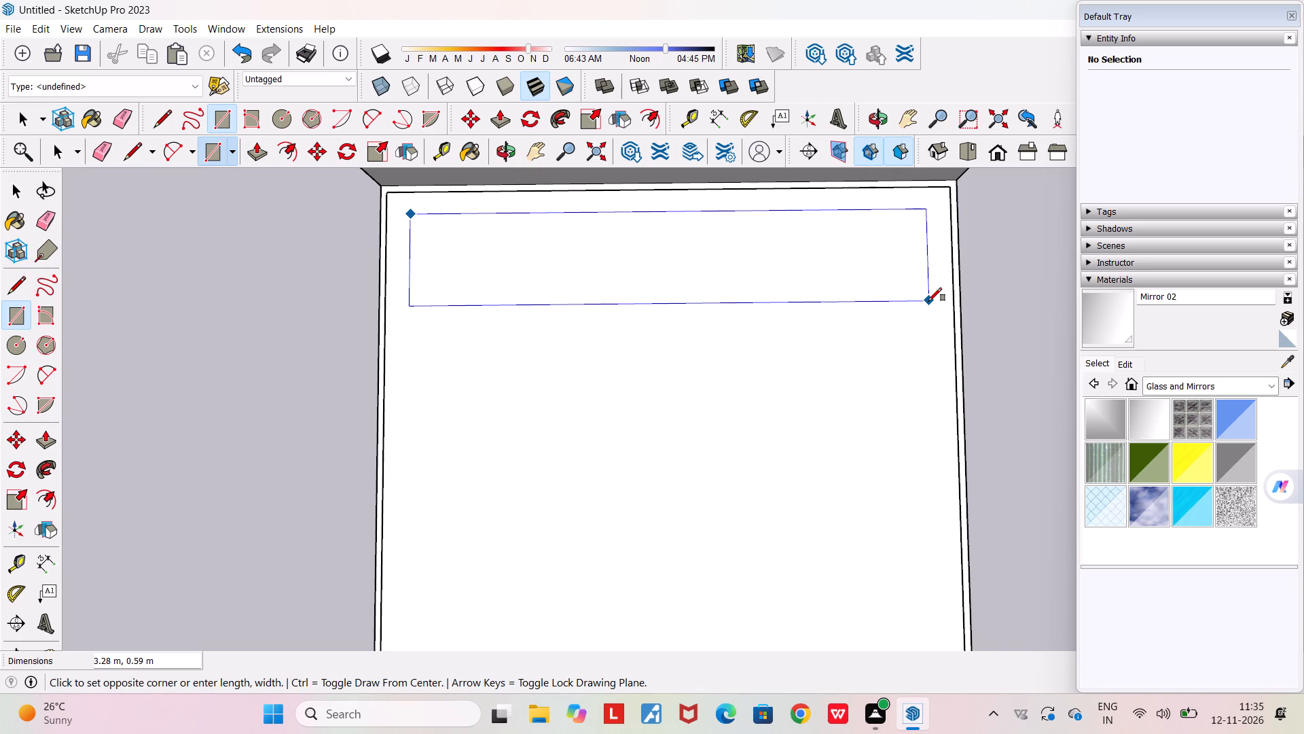
click(928, 301)
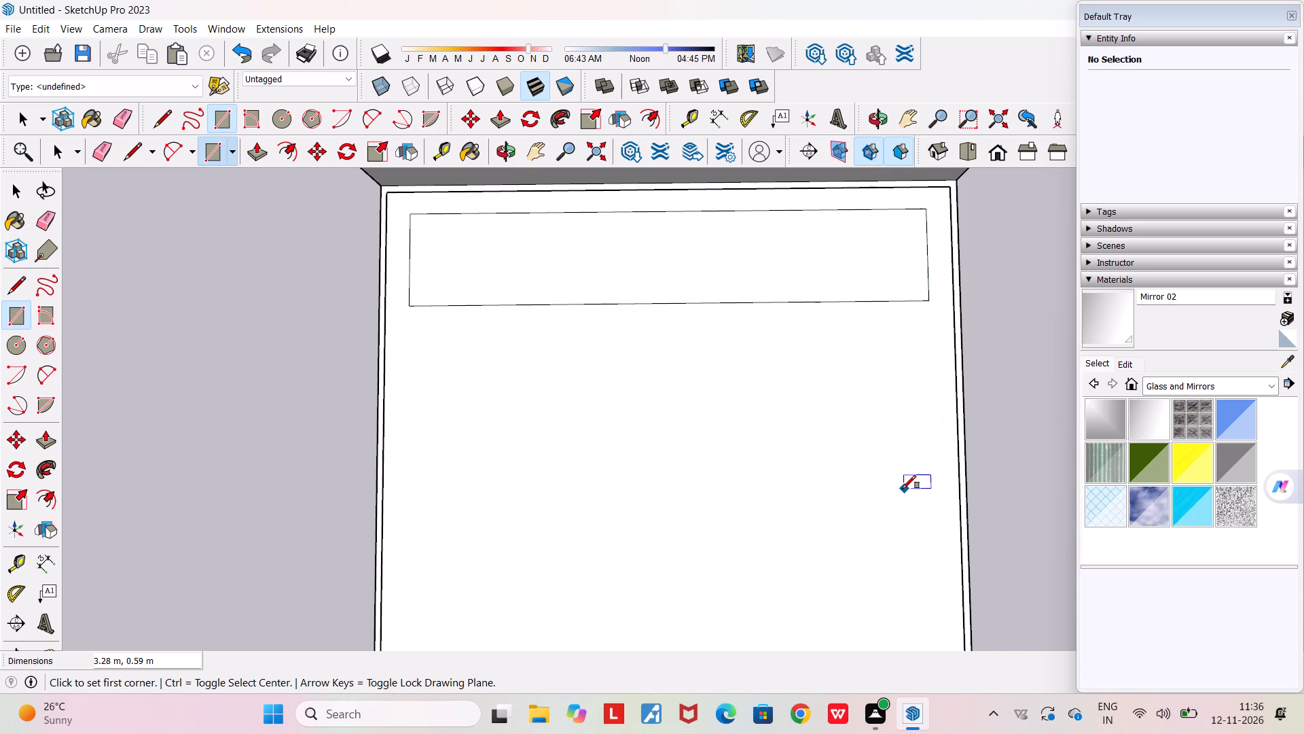
key(space)
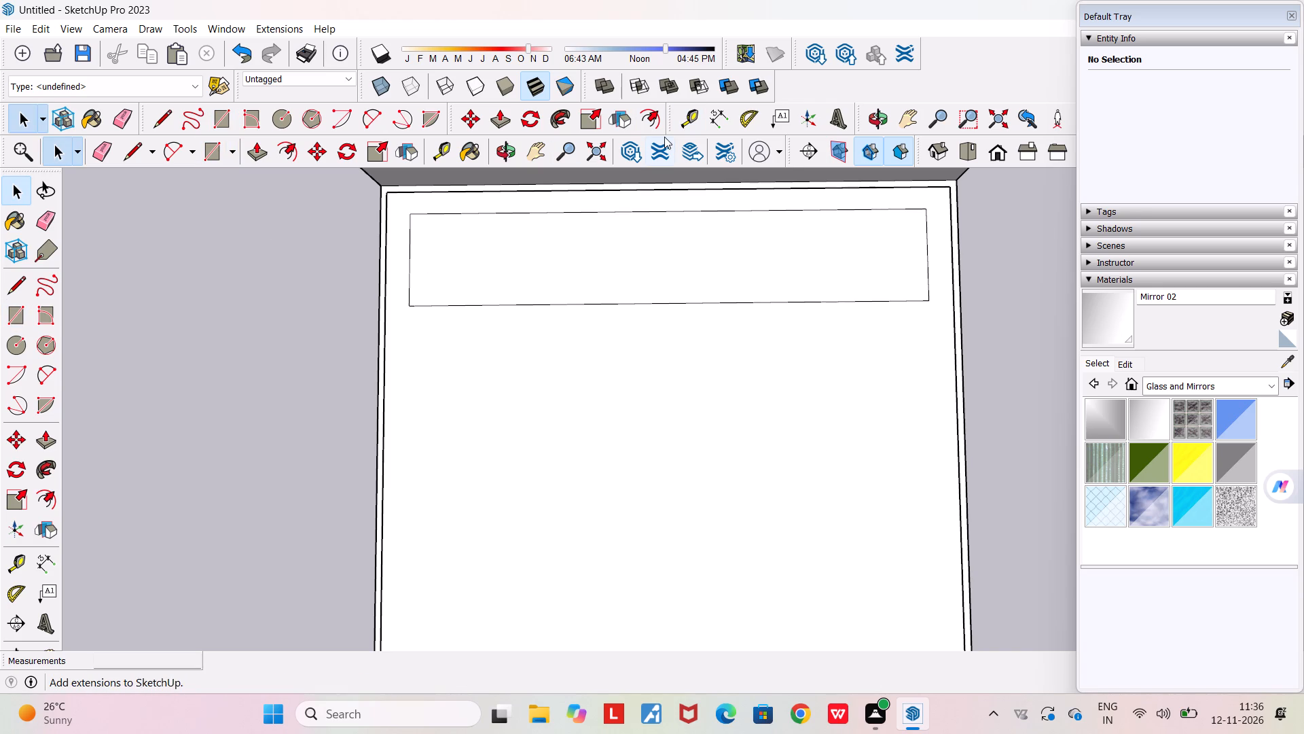
Start the Line tool for drawing on the rectangle at the headboard end of the mattress.
key(l)
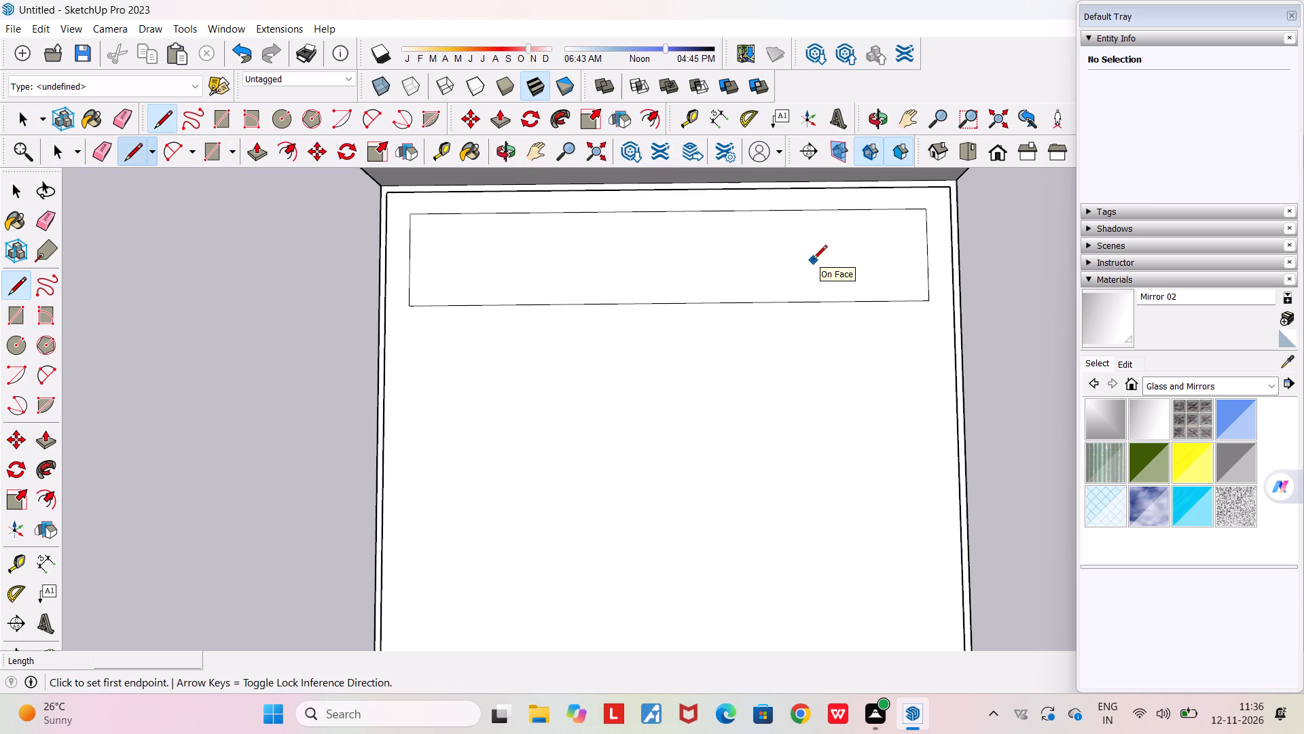
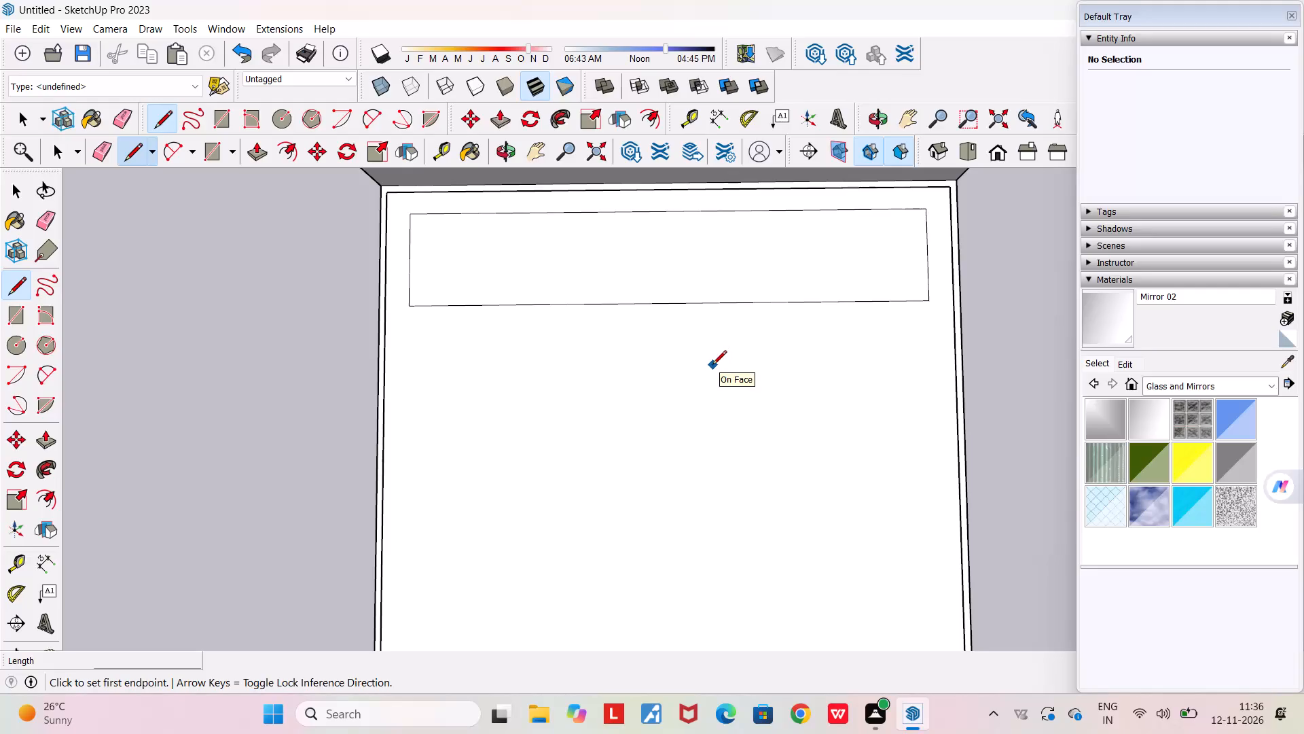
Draw a line across the long pillow rectangle on the bed, from the midpoint of its headboard-side edge to the opposite edge.
key(space)
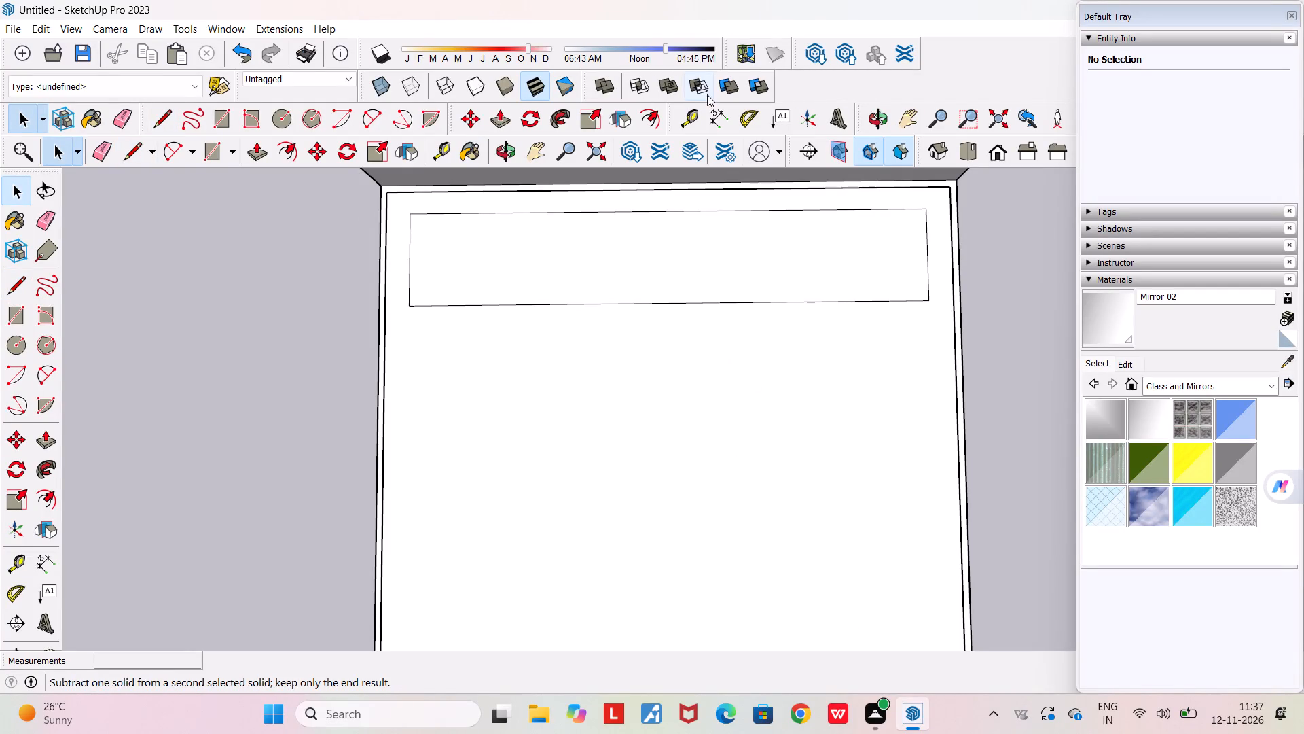
key(l)
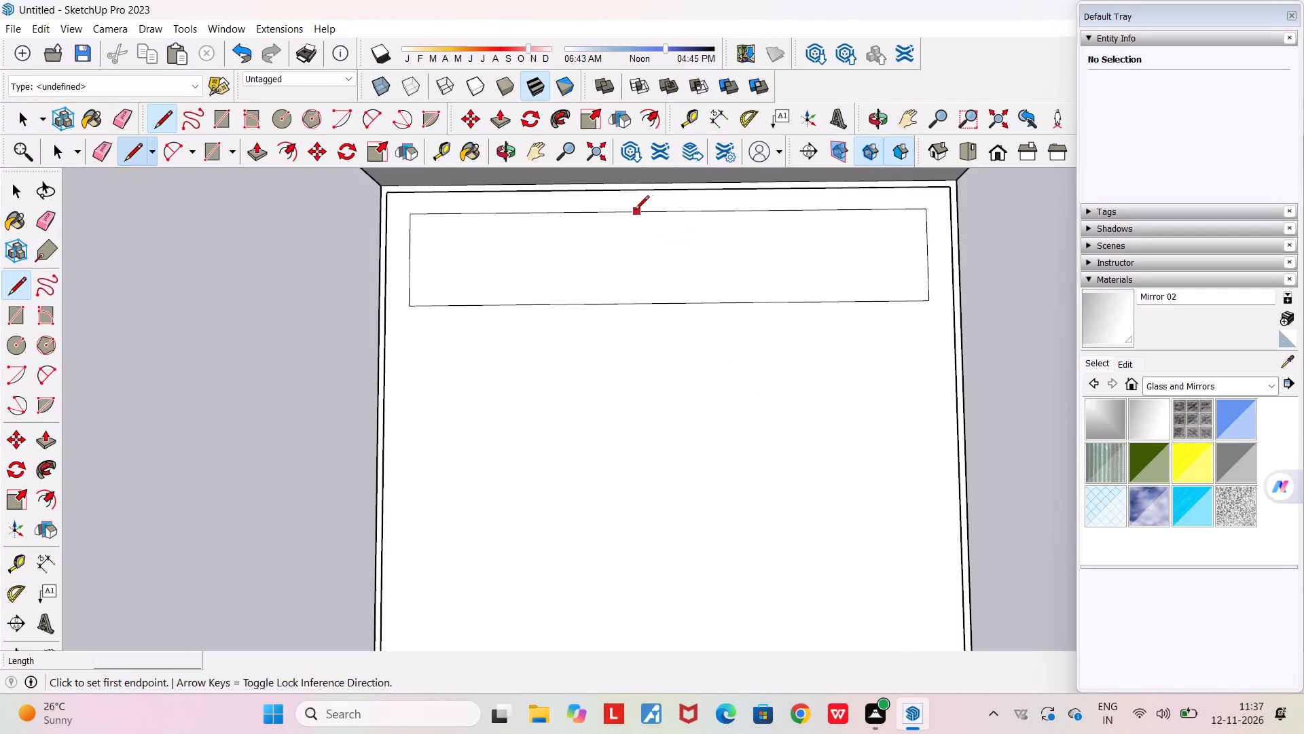
click(667, 213)
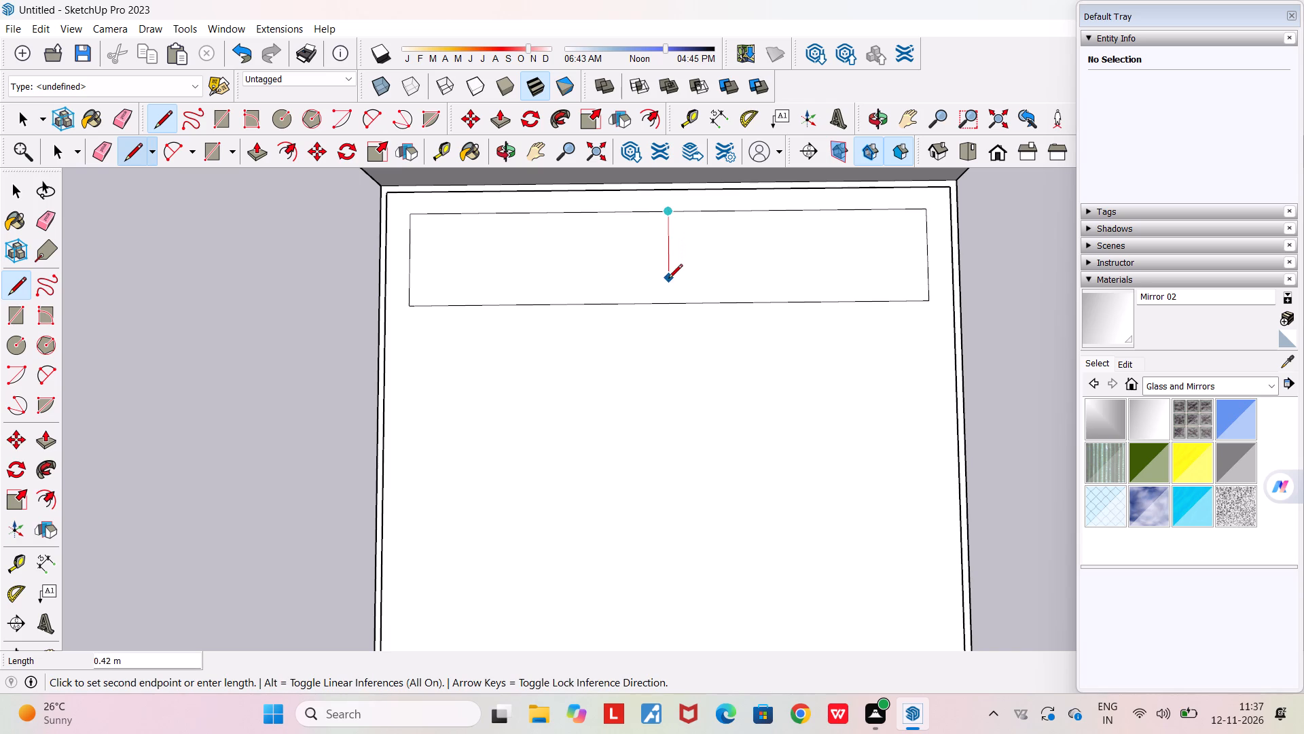
click(668, 302)
key(space)
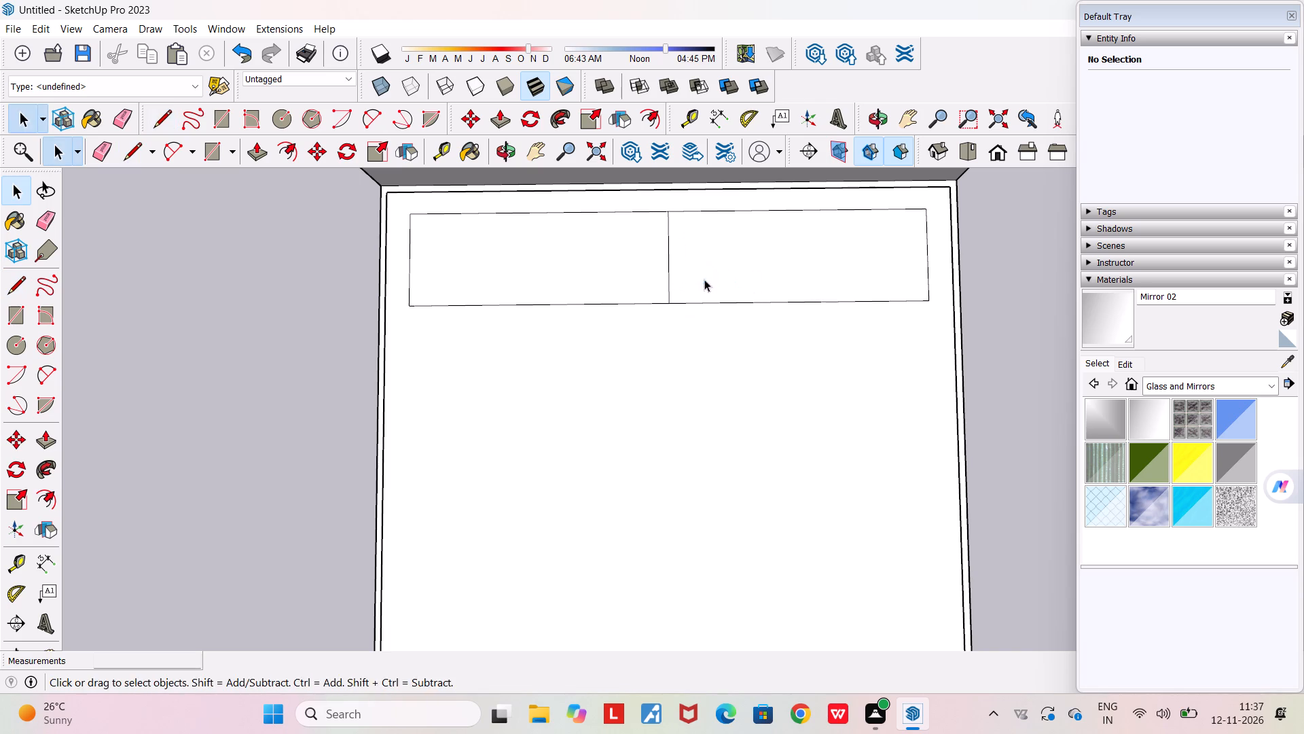
Place parallel guides 0.05 m to each side of the rectangle's centre dividing line.
click(694, 114)
click(665, 251)
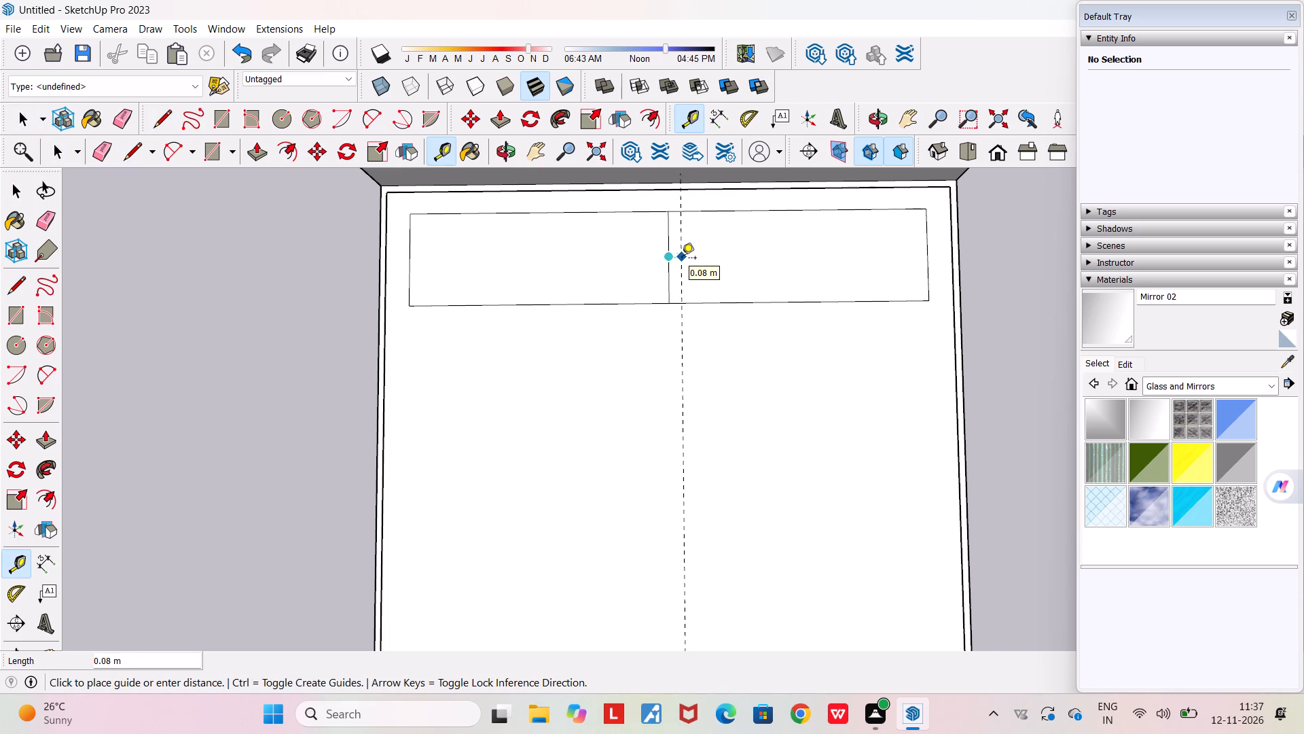
text(0.05)
key(Return)
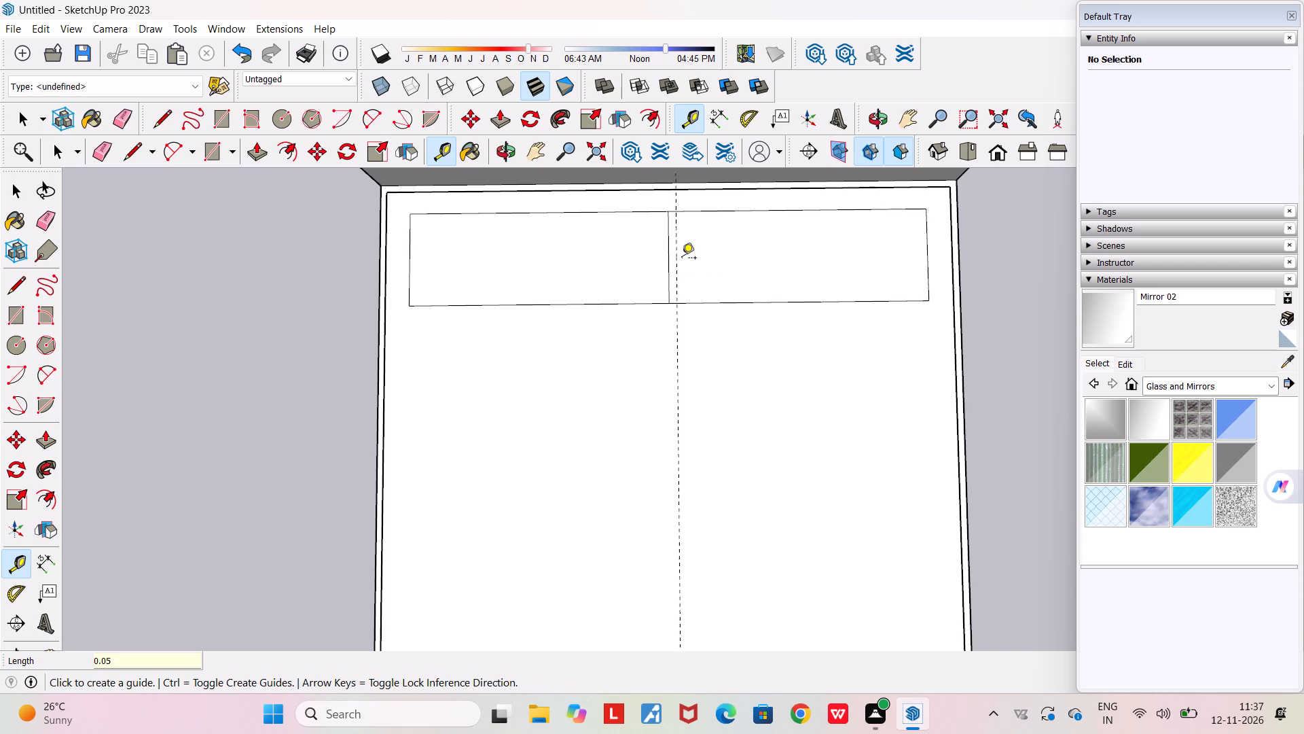
click(666, 259)
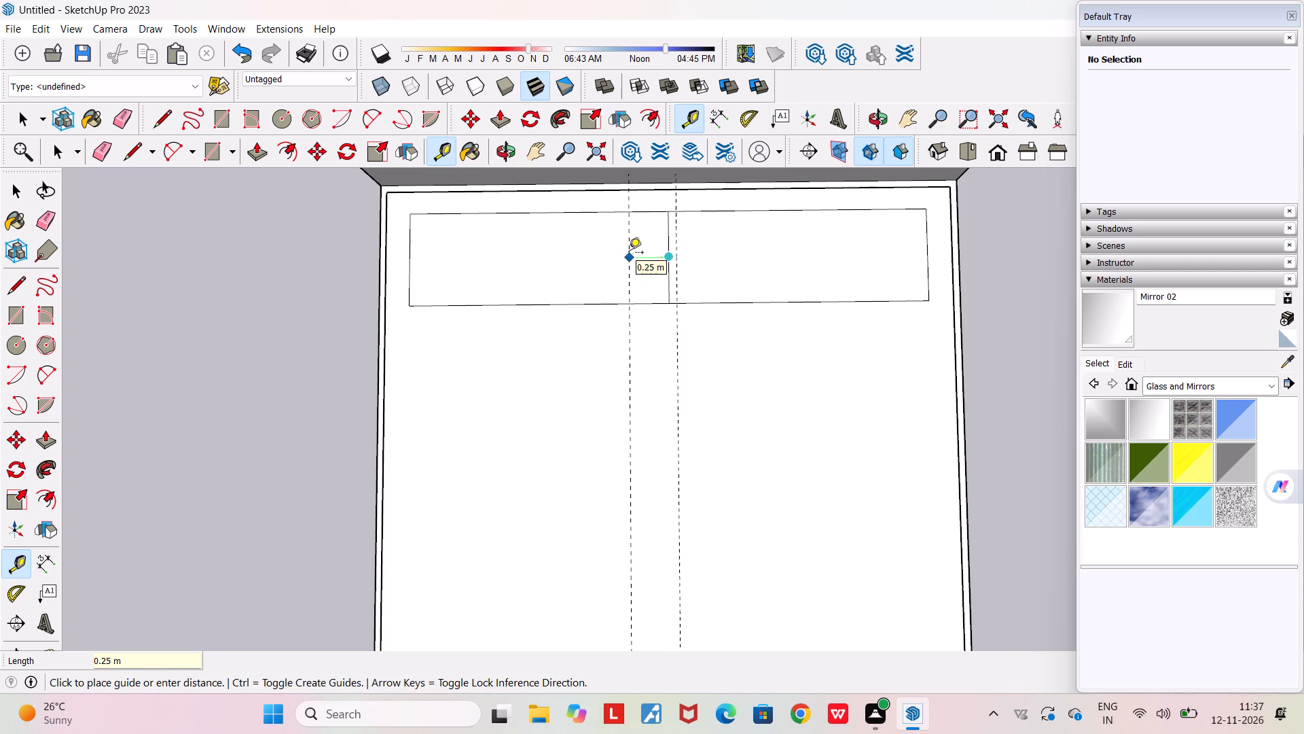
text(0.05)
key(Return)
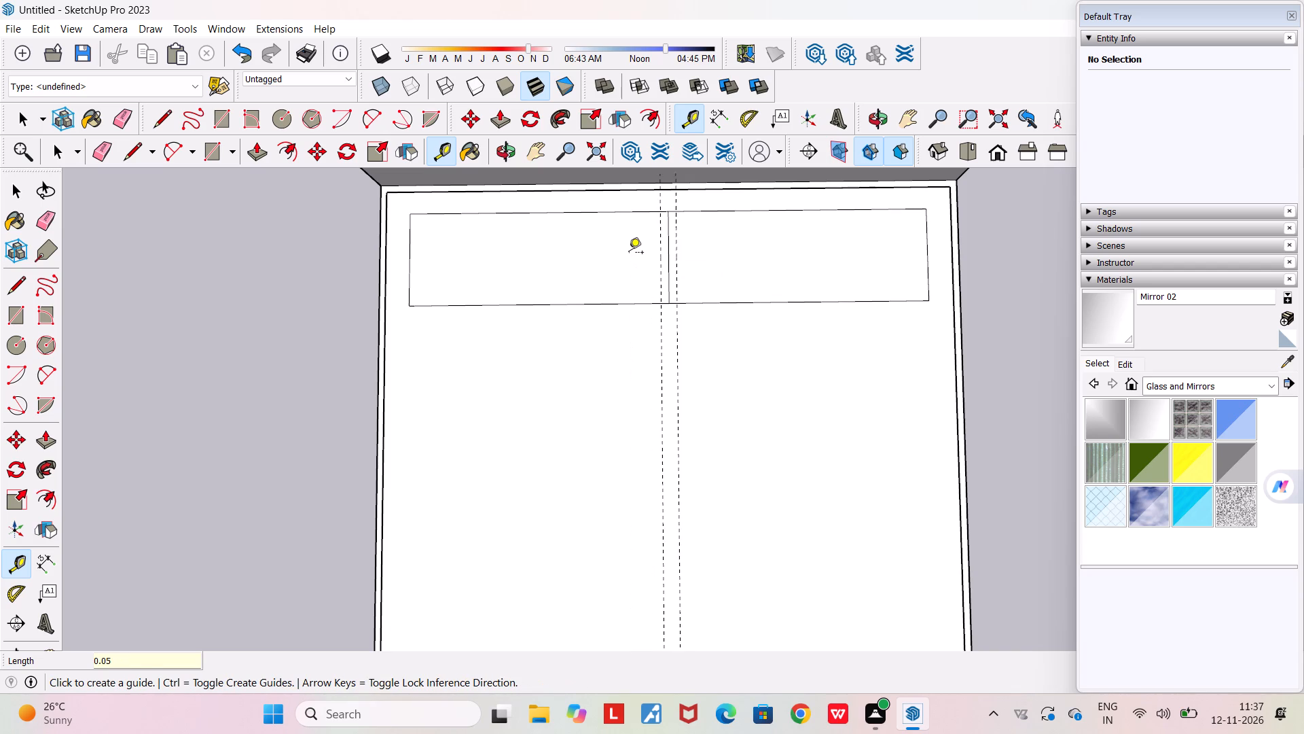
Draw a 0.10 m wide rectangle between the two guides, spanning the full depth of the pillow rectangle.
click(217, 114)
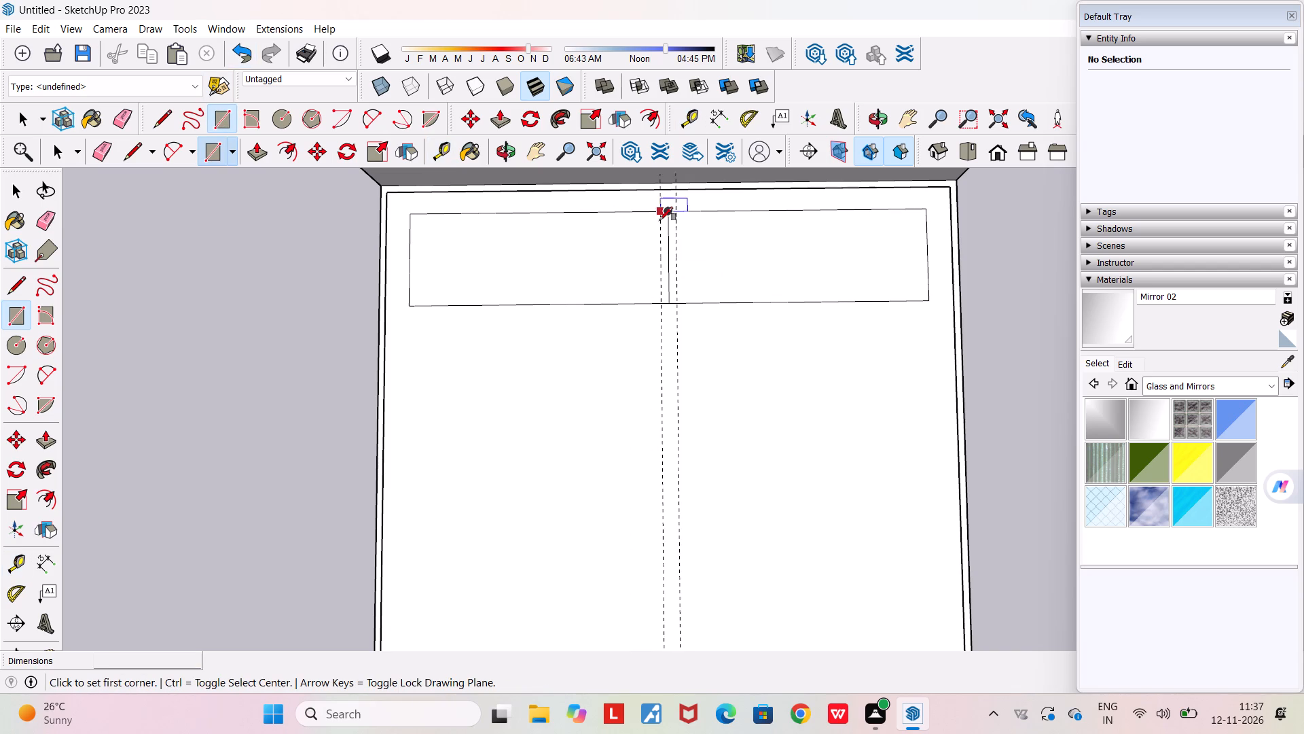
scroll(661, 221, up, 6)
click(662, 203)
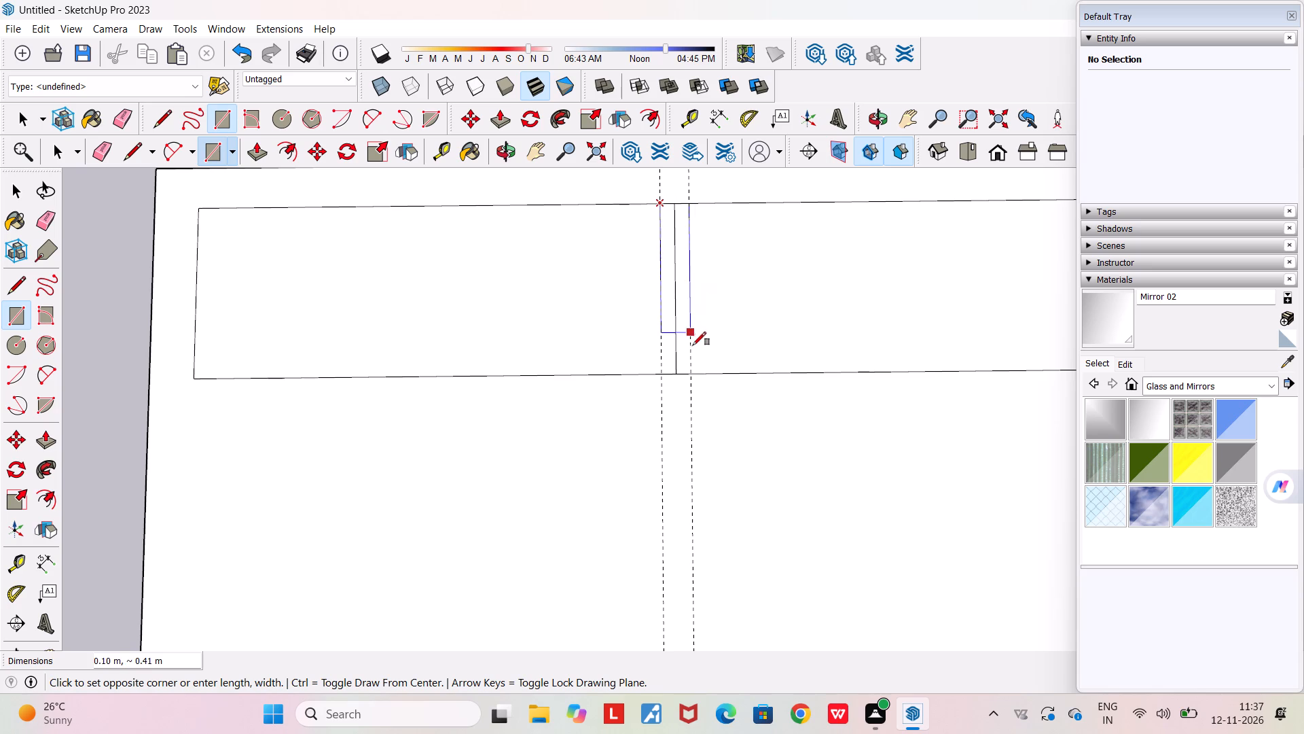
click(694, 377)
key(space)
scroll(761, 438, down, 4)
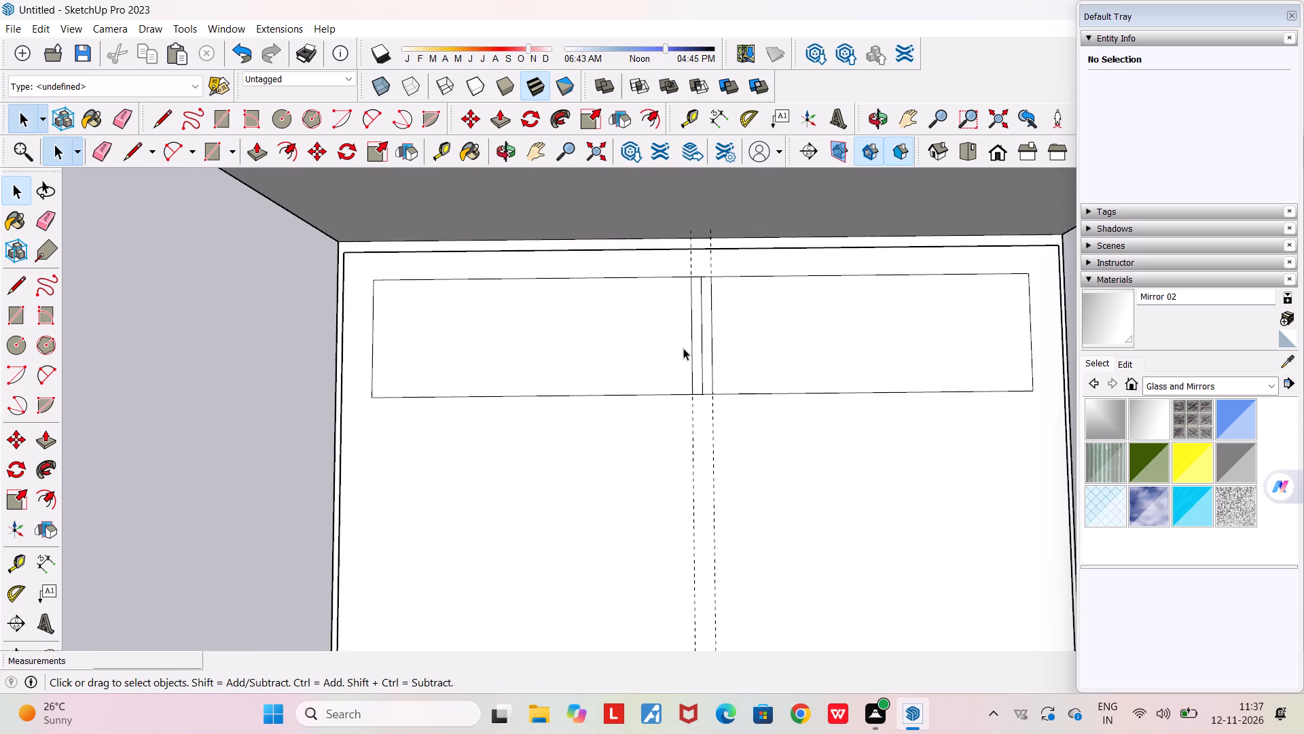
Erase the centre line, both guides and the short end segments between them, leaving two separate pillow outlines.
scroll(683, 348, up, 6)
key(e)
scroll(707, 292, up, 4)
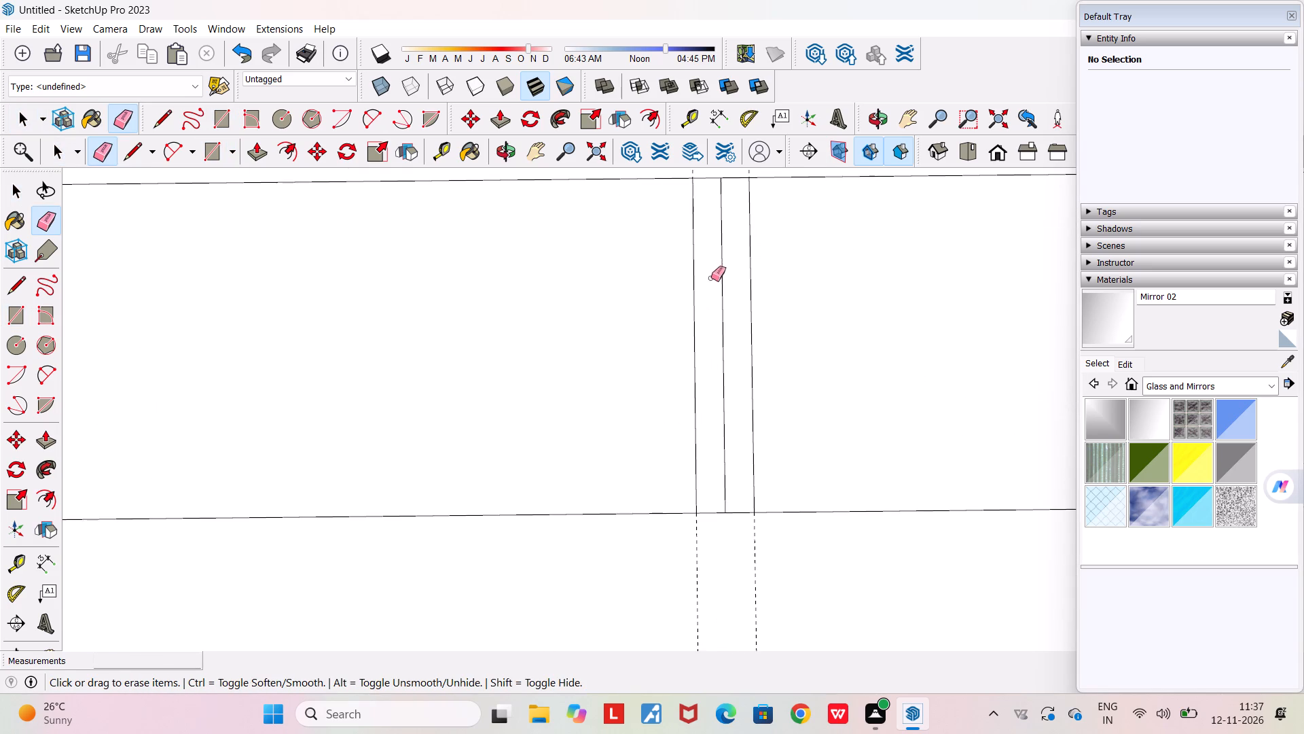
scroll(726, 209, down, 4)
drag(695, 170, 729, 185)
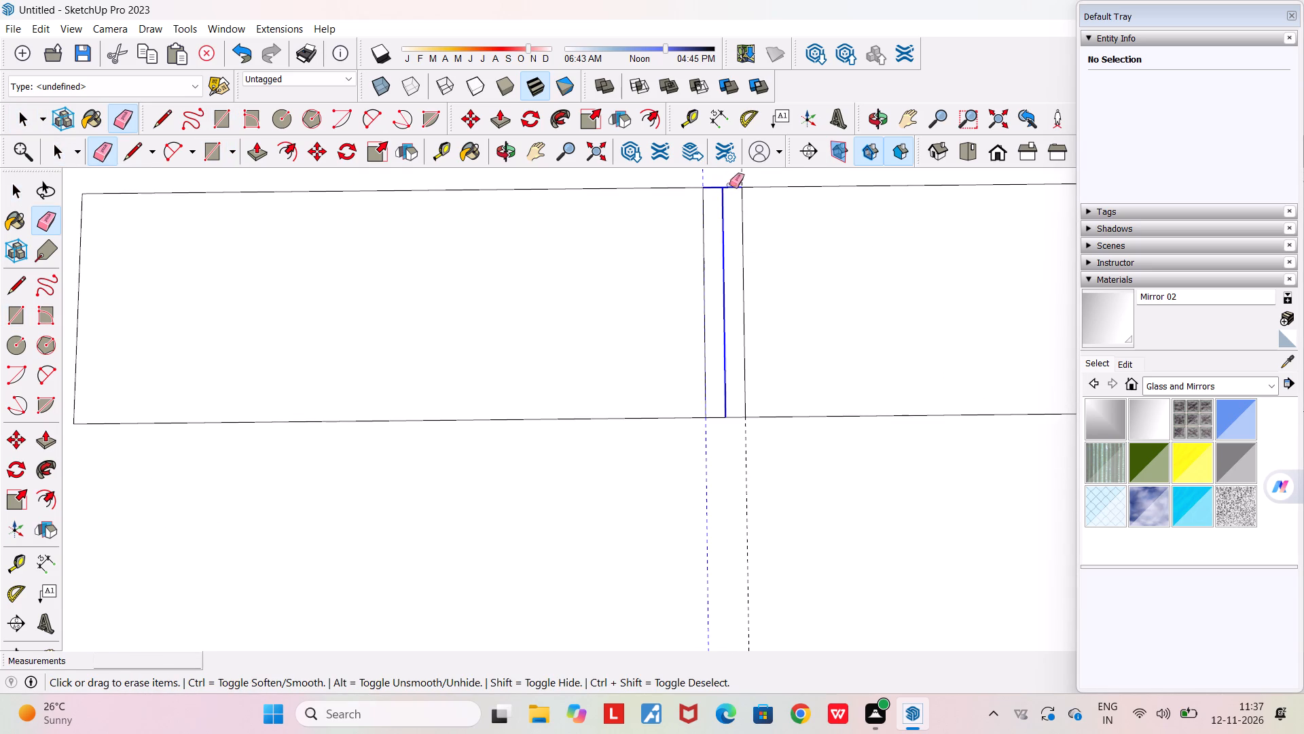
drag(729, 185, 744, 171)
drag(720, 410, 723, 456)
Push/Pull the first pillow face, near the bed's corner, up by 0.05 m.
scroll(718, 460, down, 5)
middle_drag(719, 478, 742, 478)
scroll(746, 478, down, 4)
middle_drag(744, 485, 547, 384)
scroll(547, 384, down, 3)
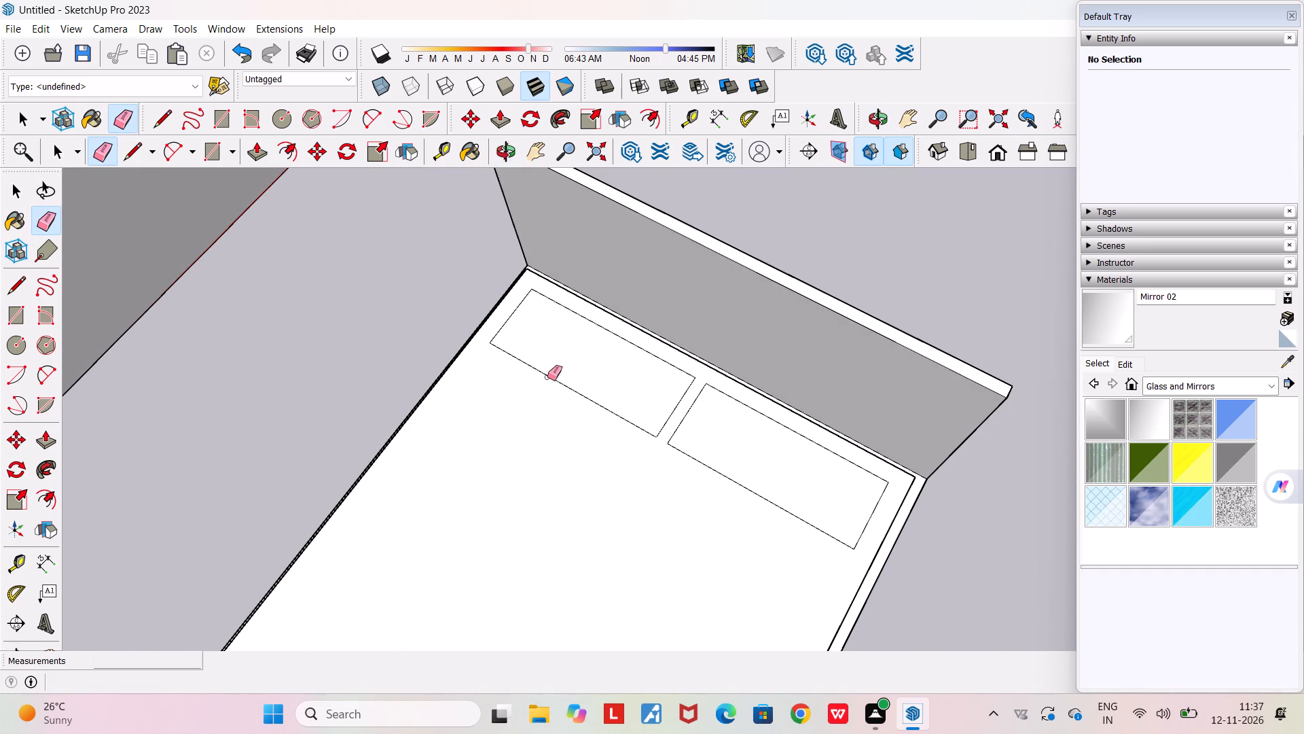
click(508, 120)
scroll(527, 351, up, 6)
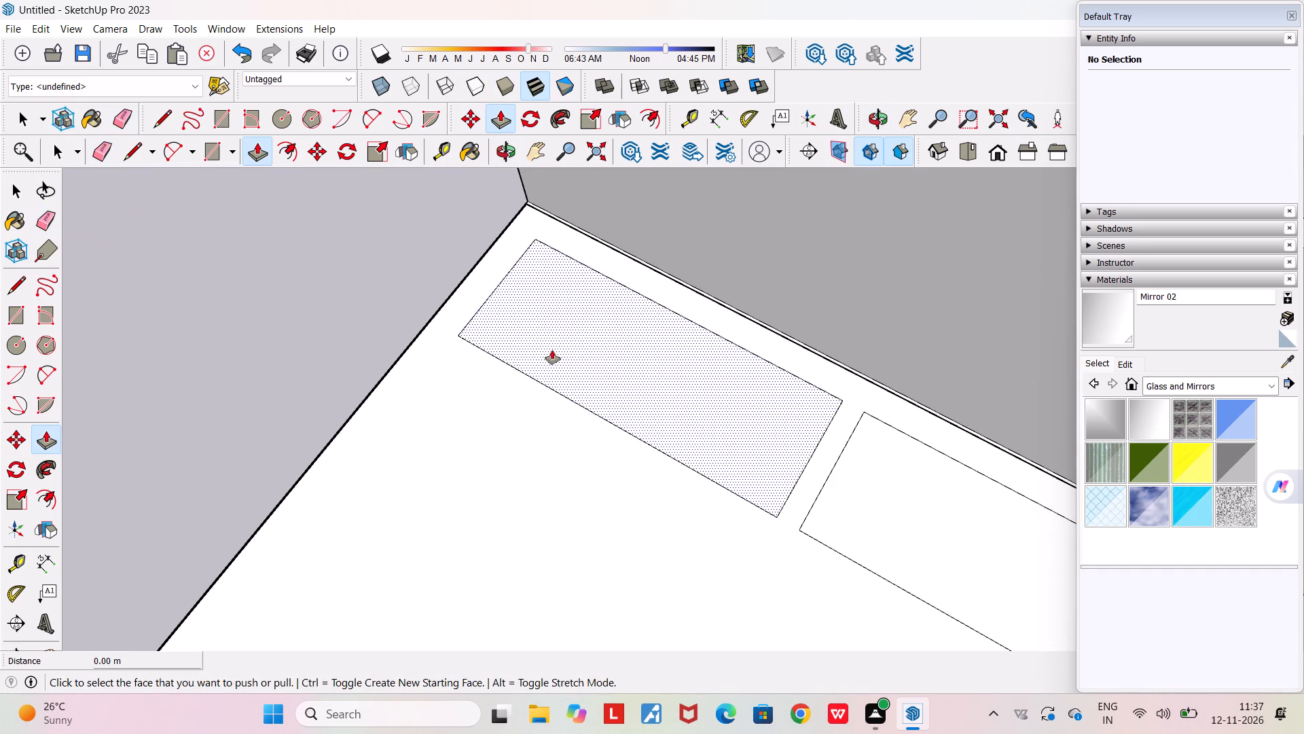
click(558, 345)
scroll(556, 336, up, 1)
middle_drag(555, 336, 556, 238)
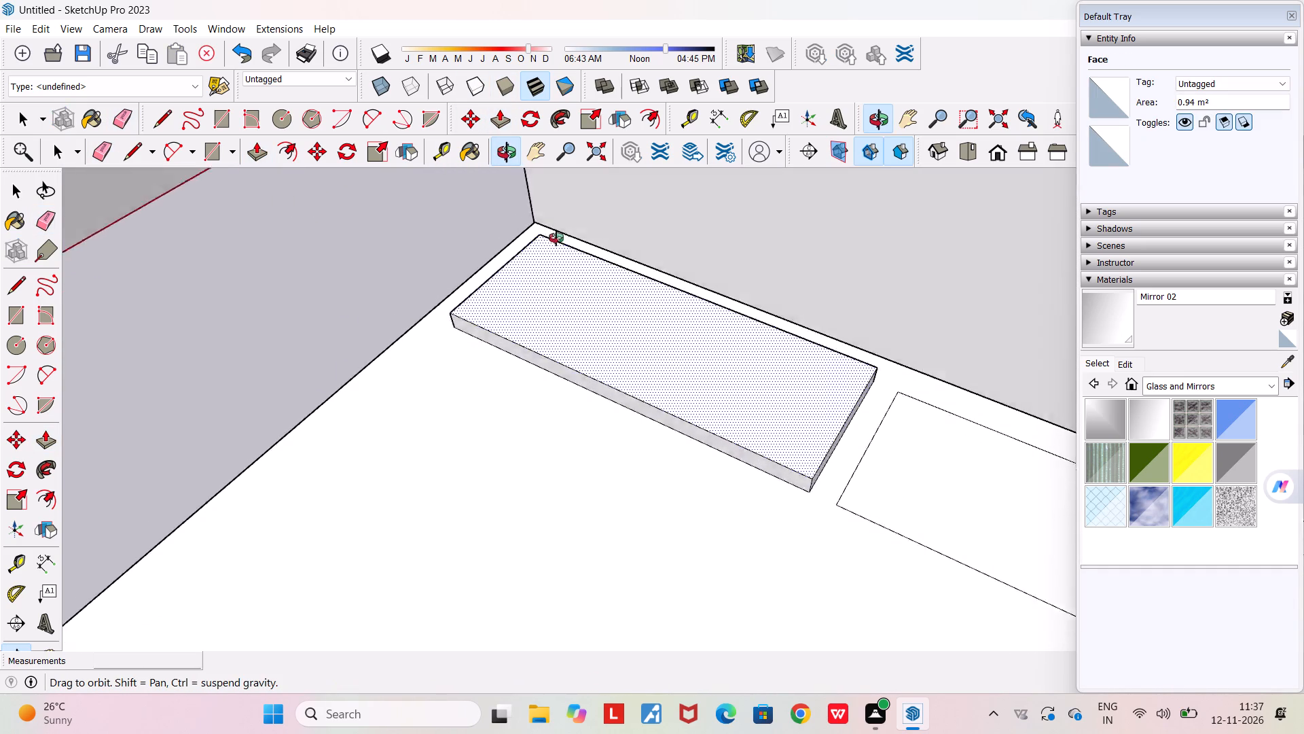
middle_drag(556, 238, 488, 153)
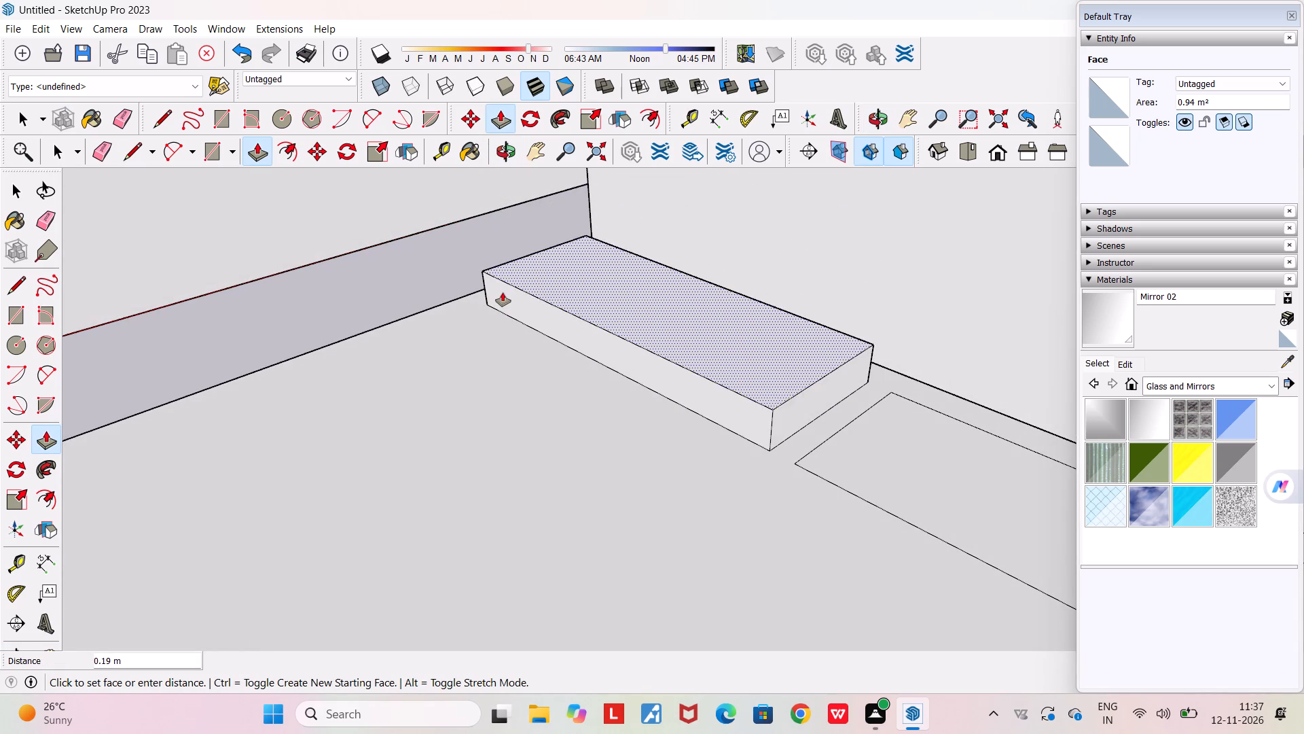
scroll(503, 294, up, 4)
middle_drag(499, 290, 437, 239)
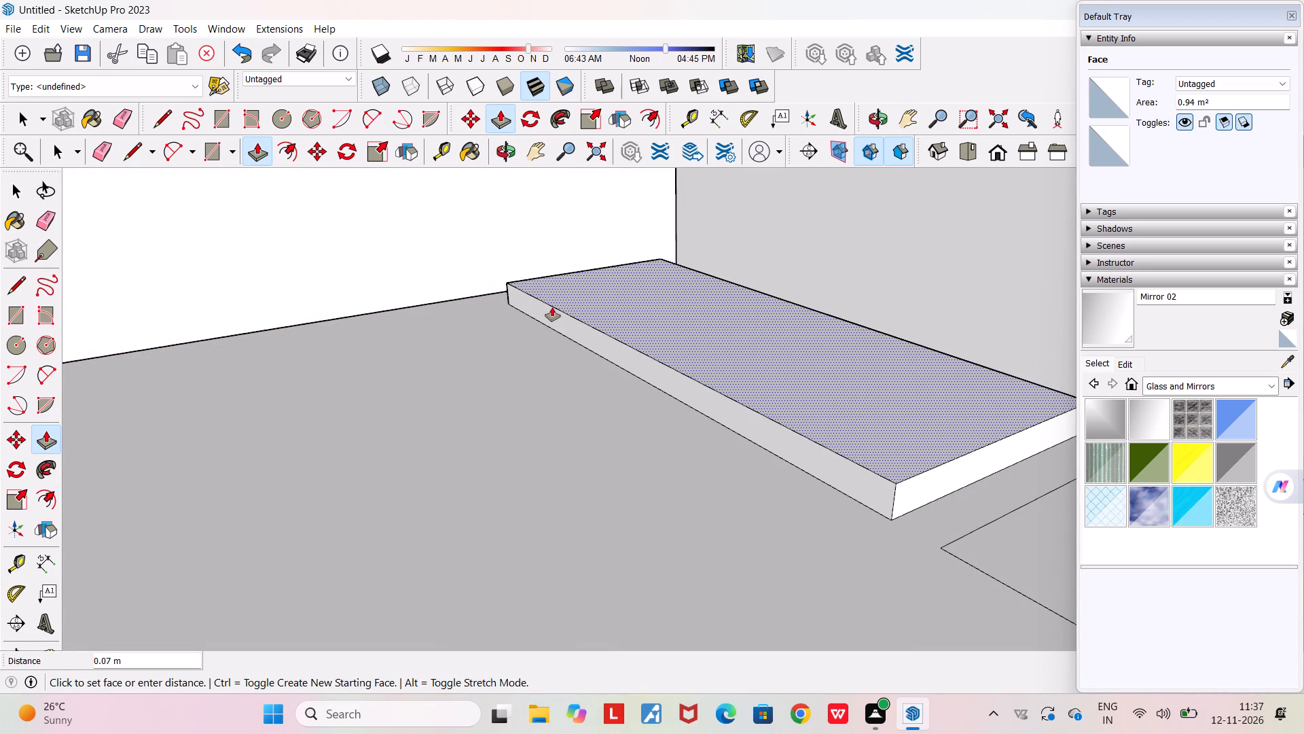
text(0.05)
key(Return)
scroll(552, 307, down, 5)
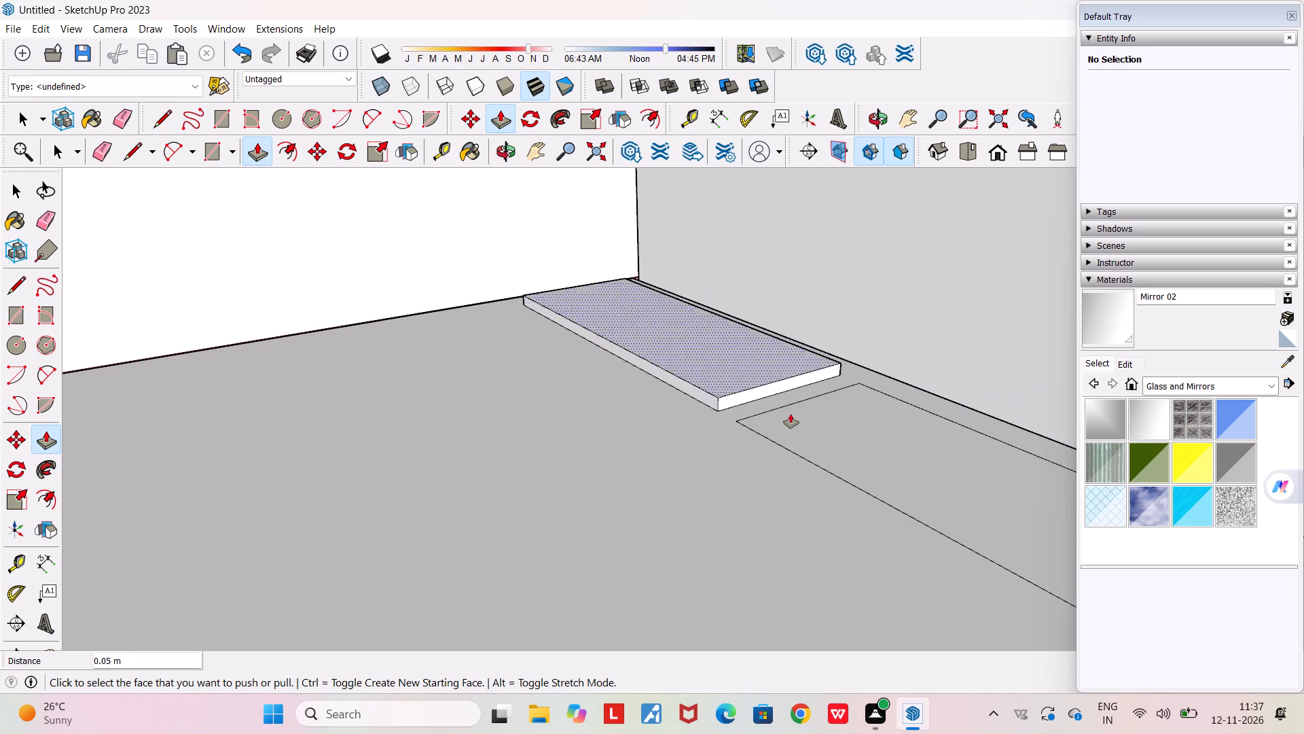
Repeat the 0.05 m Push/Pull on the second pillow face.
double_click(812, 423)
scroll(811, 422, down, 4)
key(space)
scroll(810, 422, down, 2)
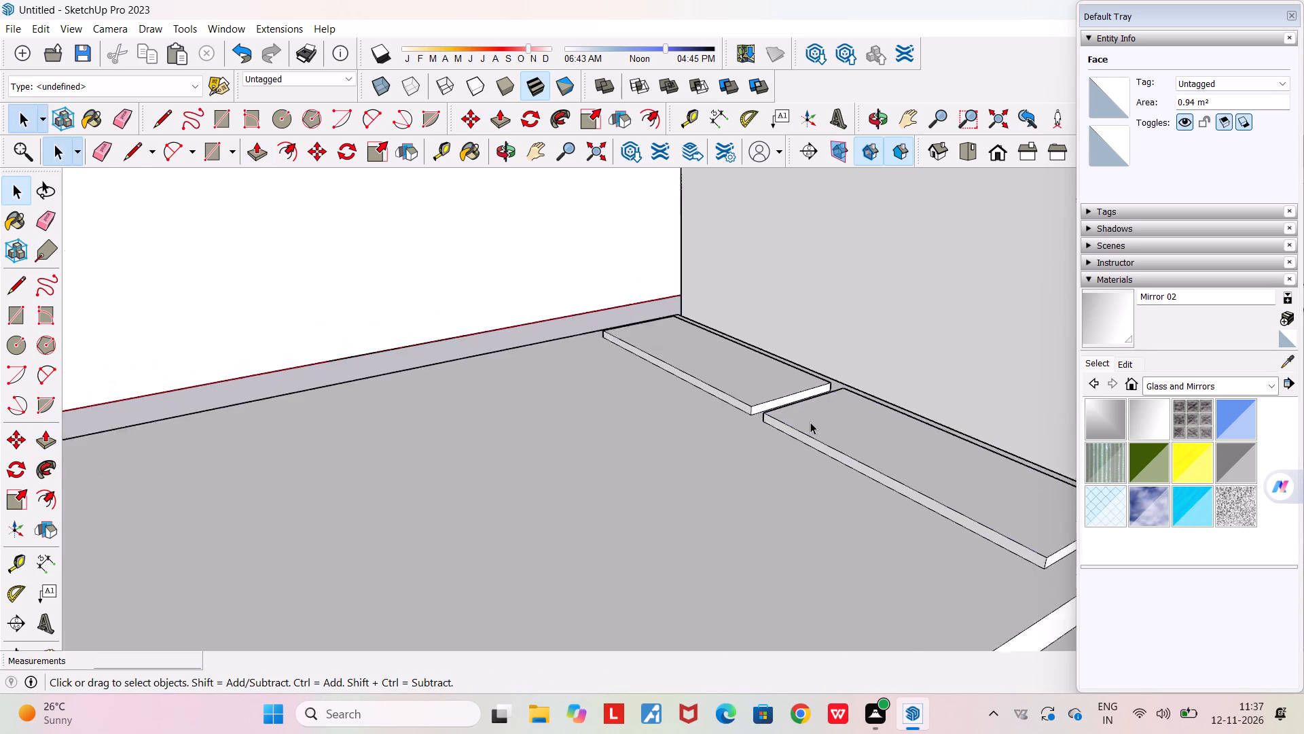
Examine the bed, its headboard and both pillows from several sides.
scroll(810, 422, down, 3)
middle_drag(674, 530, 837, 517)
scroll(837, 517, down, 4)
middle_drag(808, 557, 1029, 548)
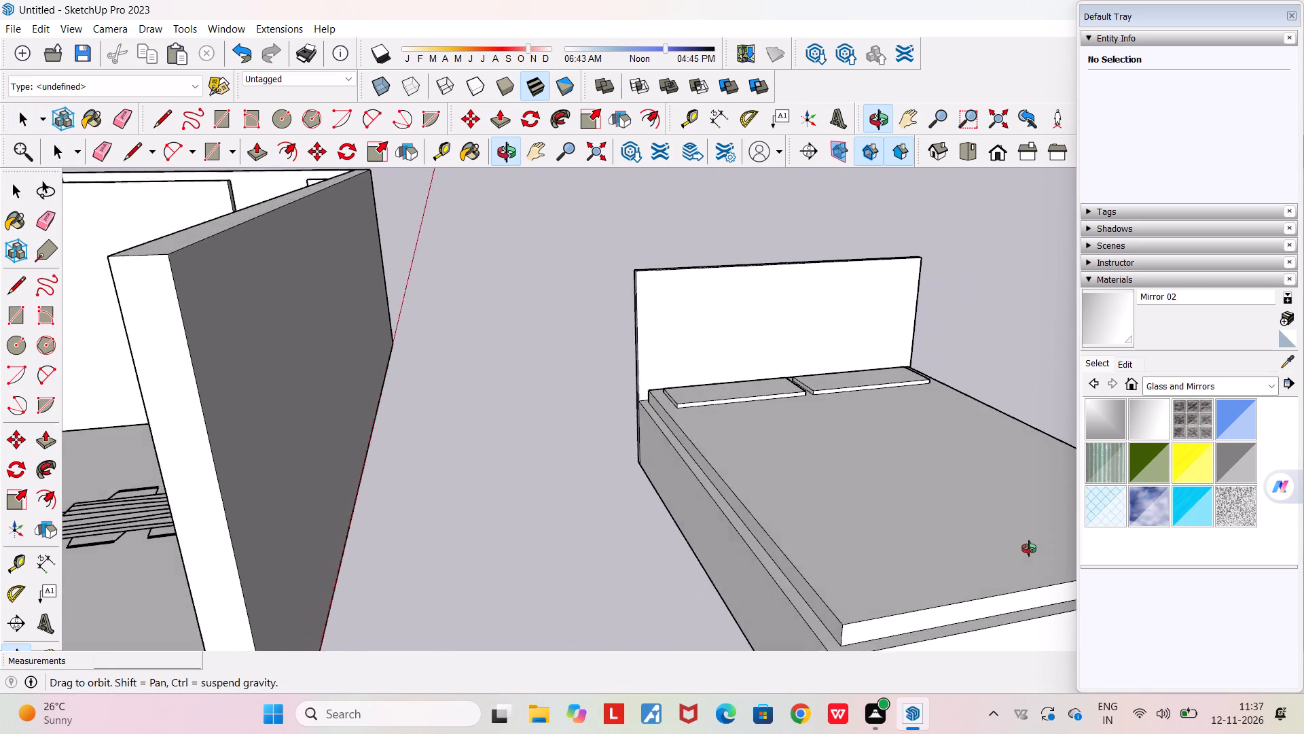
middle_drag(1029, 548, 1053, 560)
scroll(907, 267, up, 6)
middle_drag(898, 275, 381, 220)
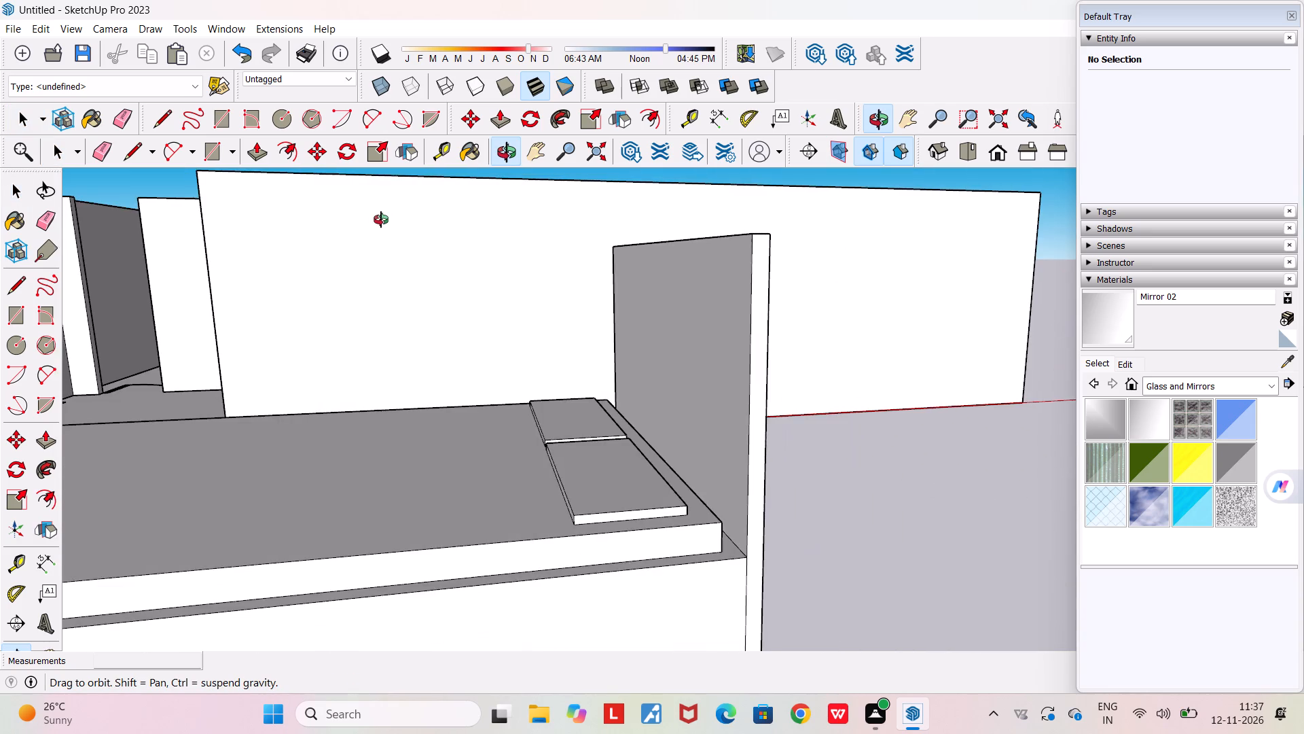
middle_drag(381, 220, 1011, 285)
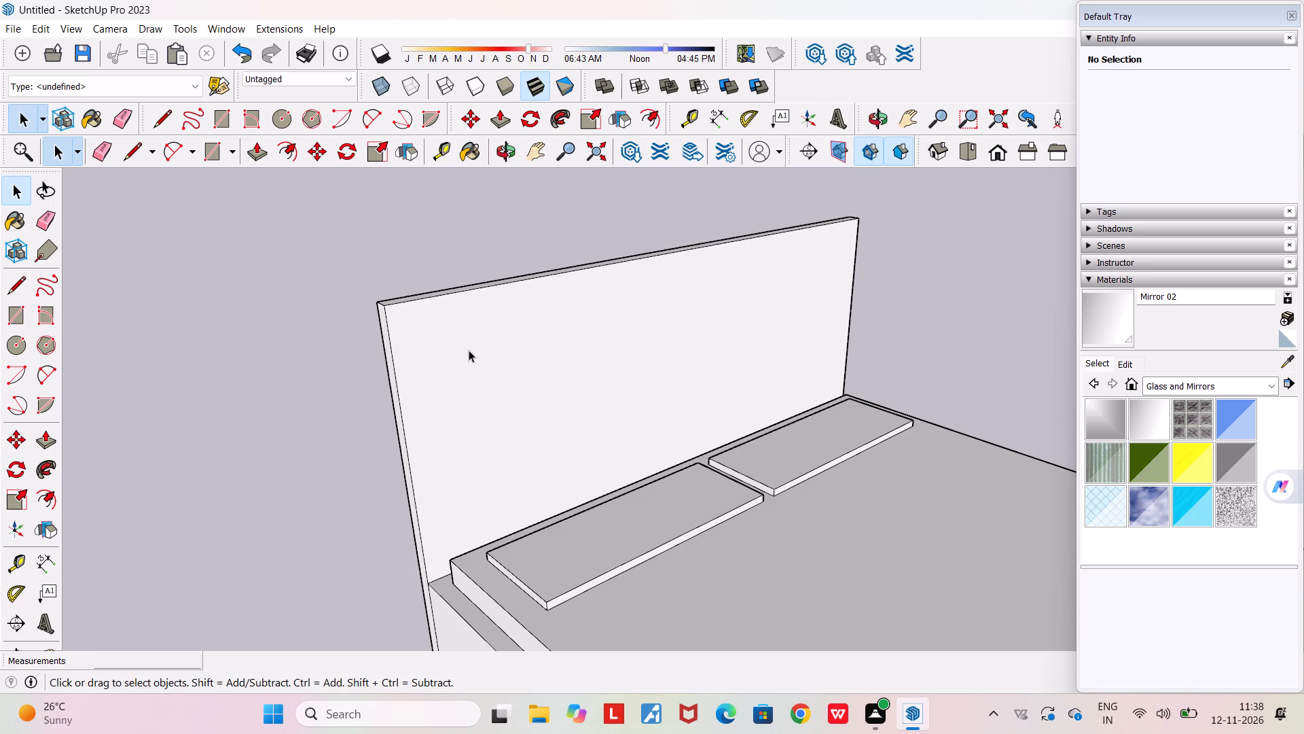
scroll(467, 351, down, 4)
middle_drag(488, 394, 380, 383)
scroll(380, 383, down, 4)
scroll(467, 364, up, 4)
middle_drag(467, 364, 643, 419)
scroll(643, 419, down, 4)
middle_drag(692, 511, 587, 432)
scroll(587, 432, down, 4)
middle_drag(676, 493, 546, 446)
scroll(546, 446, down, 4)
middle_drag(653, 518, 637, 518)
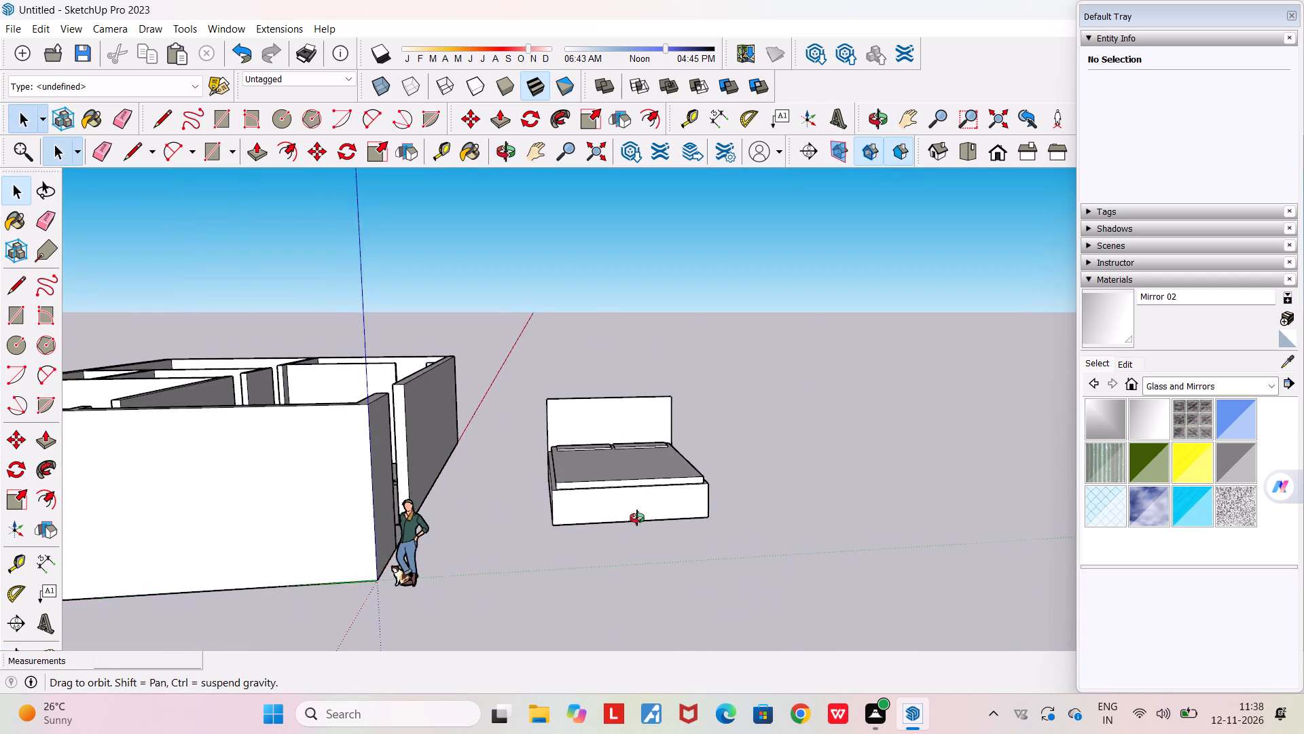
Erase the vertical edge separating the headboard from the bed base on one side of the bed.
middle_drag(637, 518, 234, 497)
scroll(786, 522, up, 4)
middle_drag(751, 505, 597, 484)
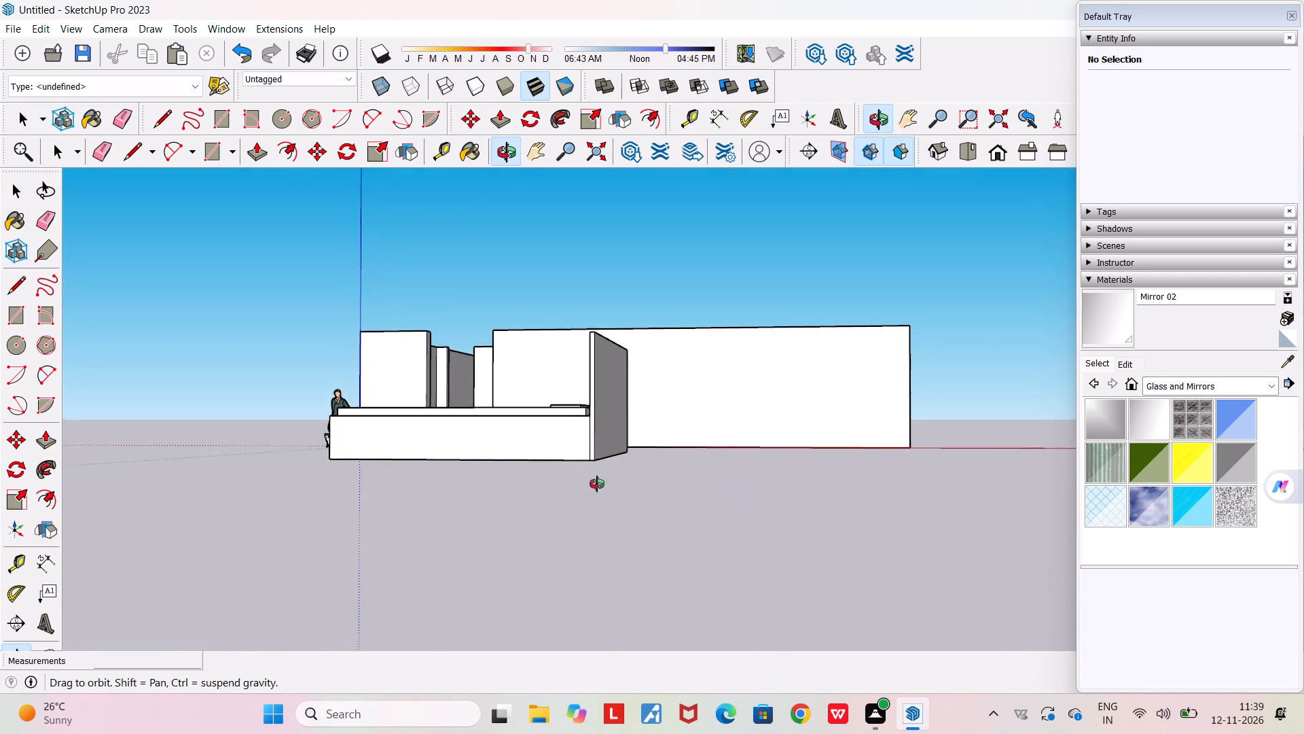
middle_drag(597, 484, 708, 517)
scroll(708, 517, up, 3)
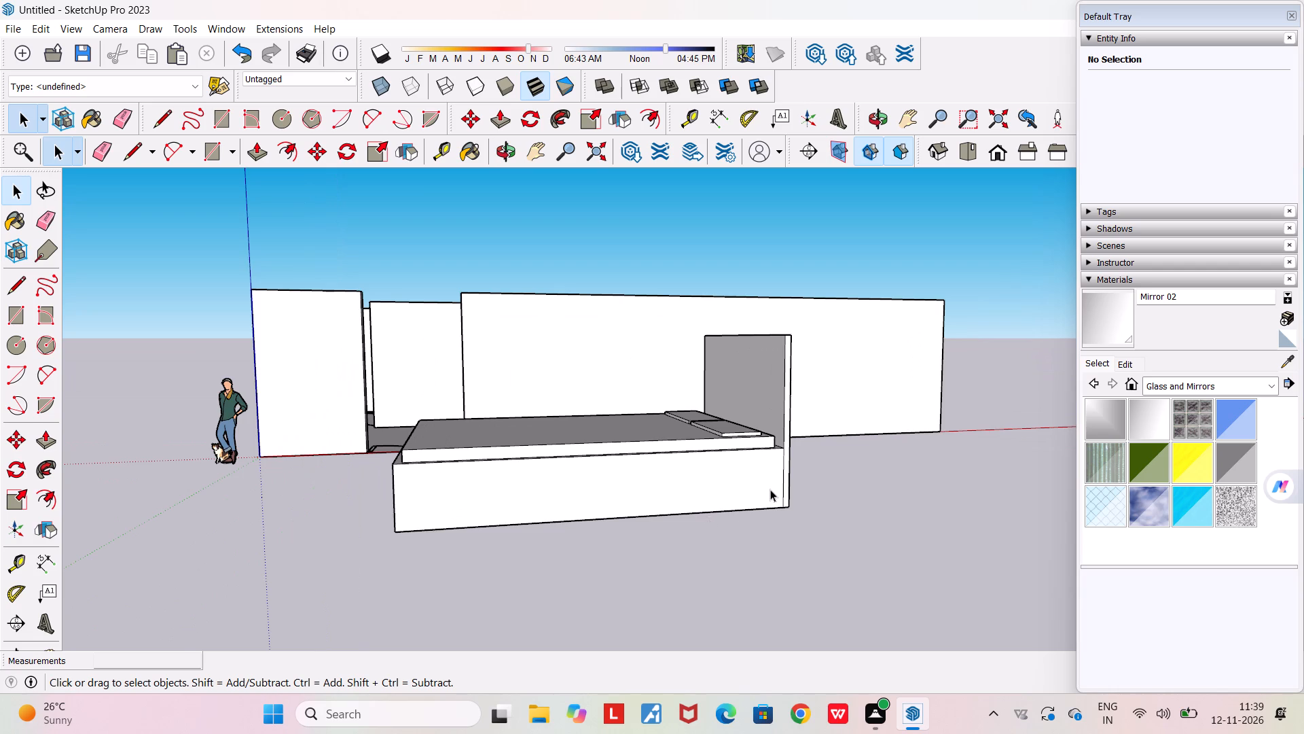
scroll(772, 488, up, 5)
key(e)
scroll(791, 485, up, 2)
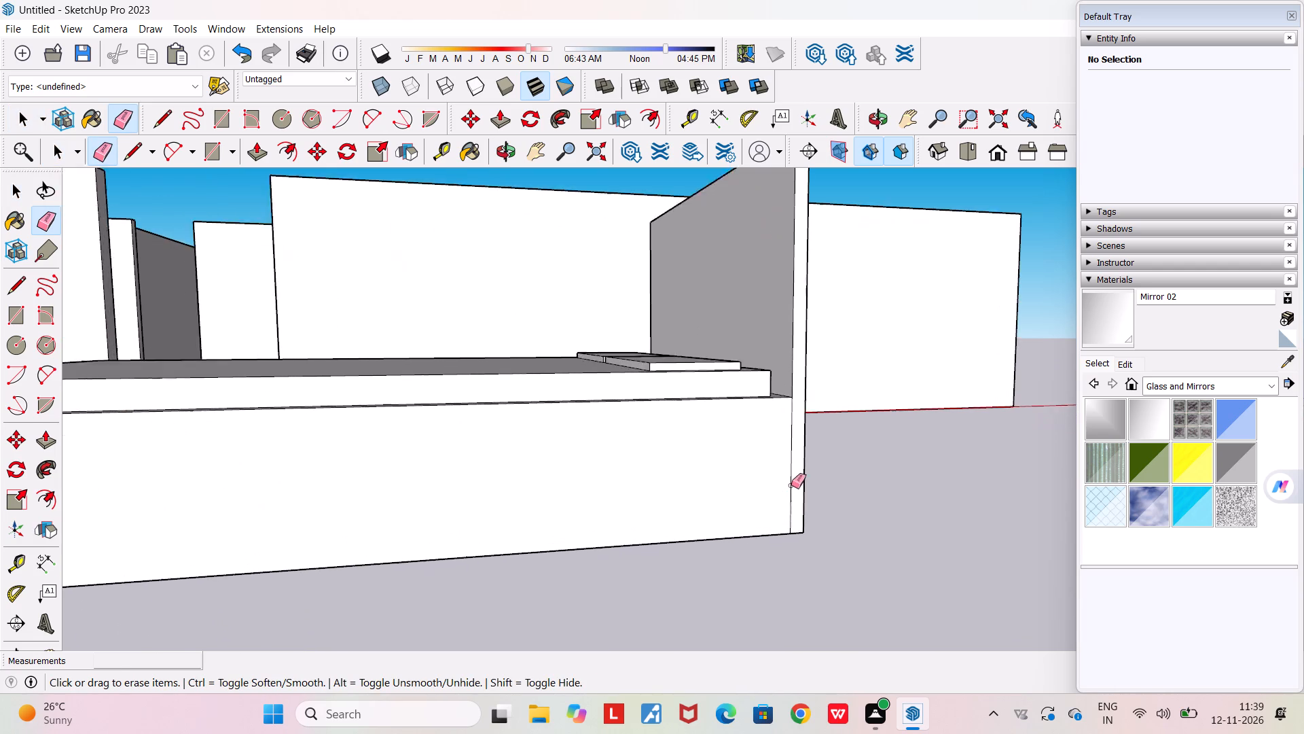
scroll(791, 485, up, 3)
click(791, 485)
Erase the matching vertical edge between headboard and base on the opposite side of the bed.
middle_drag(786, 485, 1002, 487)
scroll(1002, 487, down, 5)
middle_drag(841, 536, 933, 535)
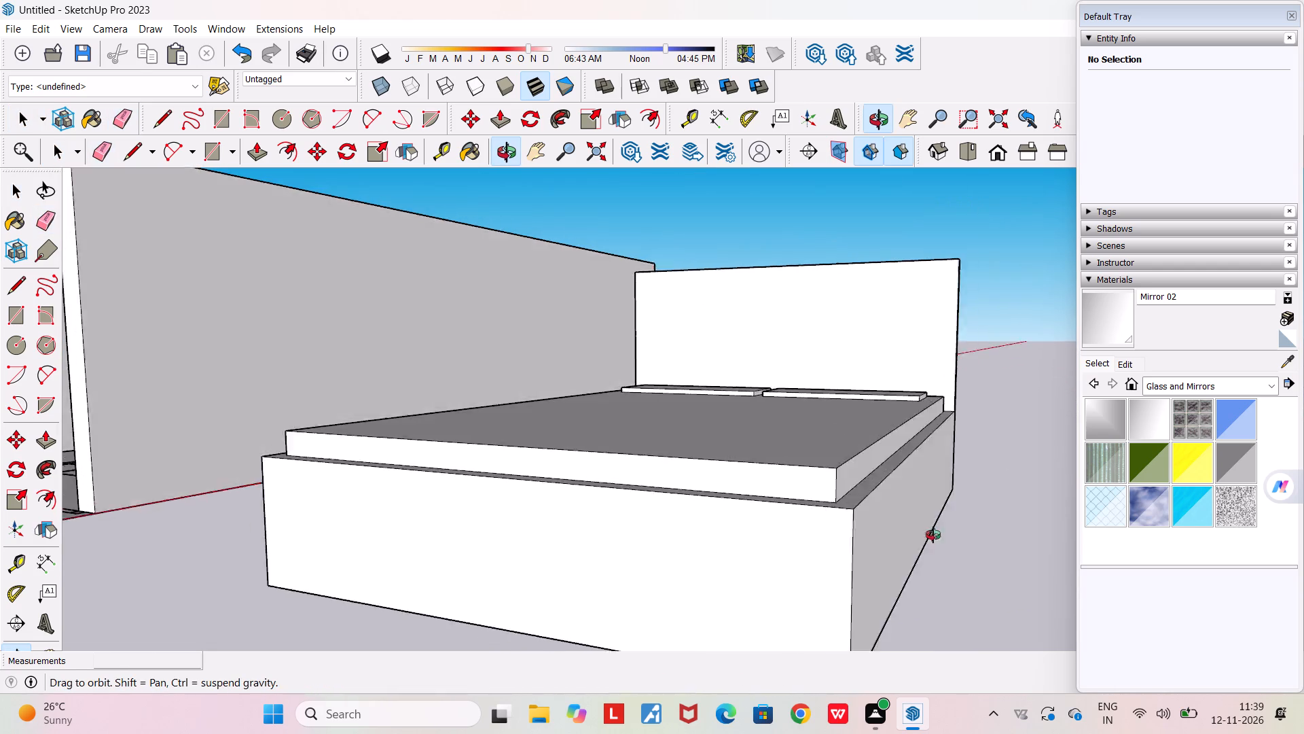
middle_drag(933, 535, 1009, 568)
scroll(1009, 568, down, 4)
middle_drag(714, 562, 942, 593)
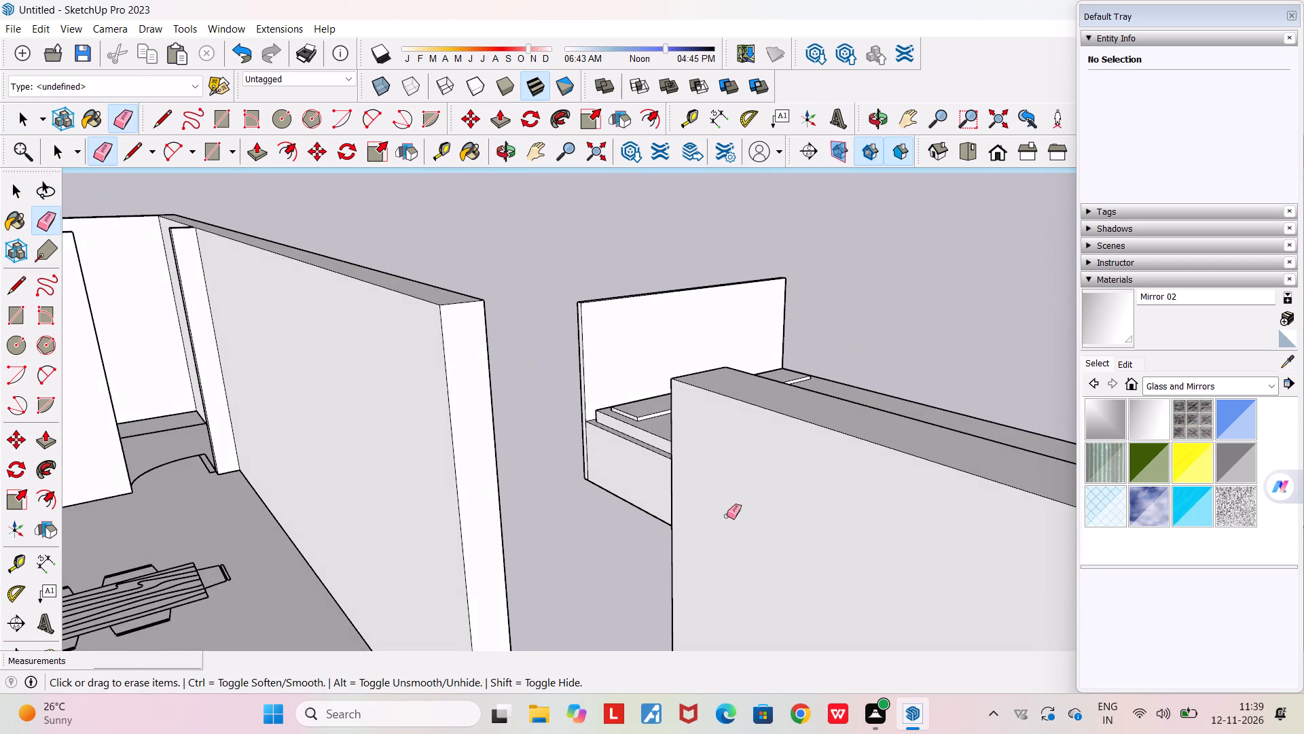
scroll(585, 458, up, 11)
drag(607, 452, 588, 442)
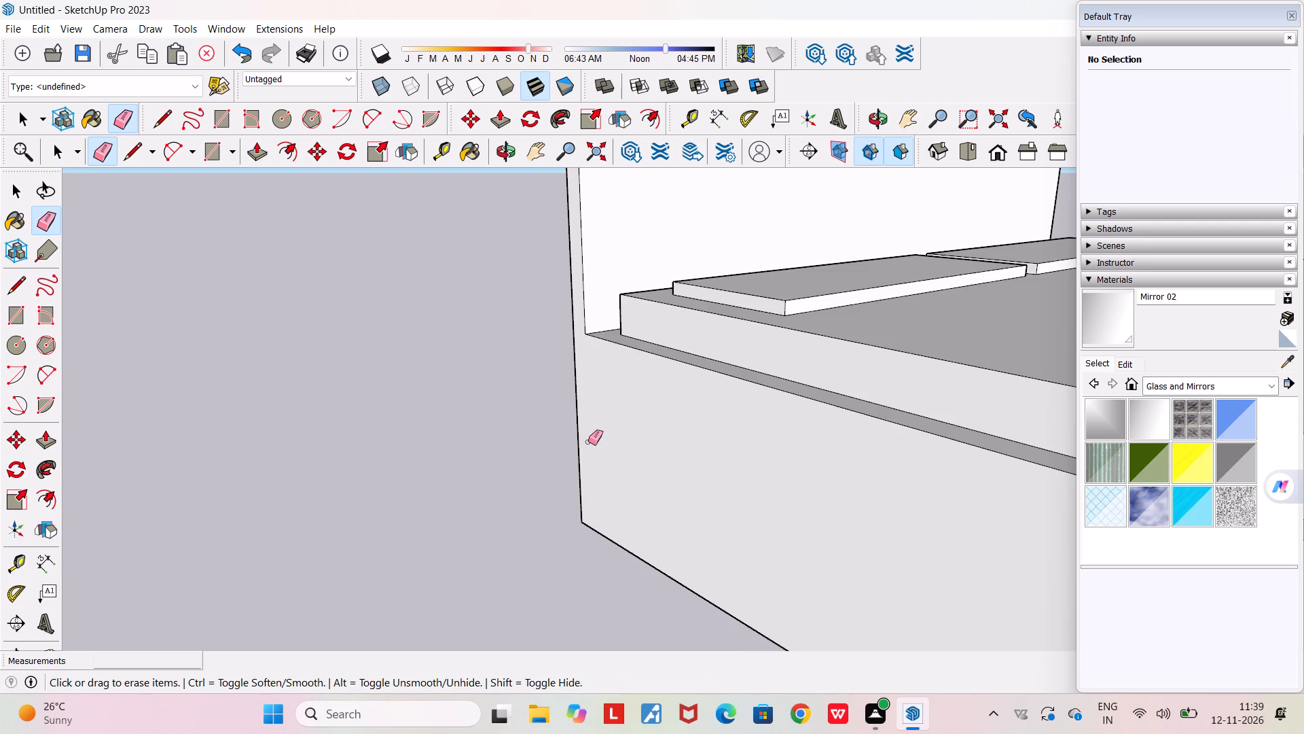
Switch the material library to the Carpet, Fabrics, Leathers, Textiles collection.
scroll(588, 442, down, 3)
middle_drag(726, 474, 520, 413)
scroll(520, 413, down, 4)
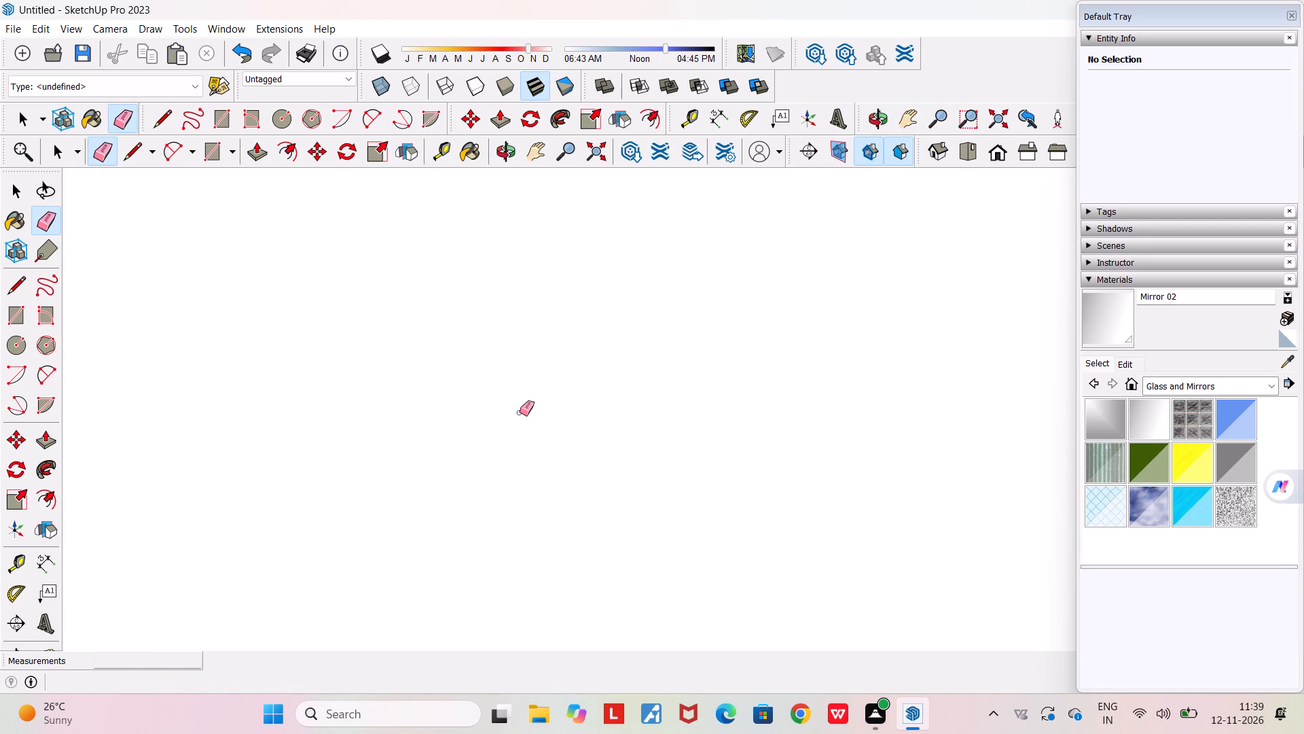
scroll(520, 413, down, 10)
scroll(705, 327, down, 18)
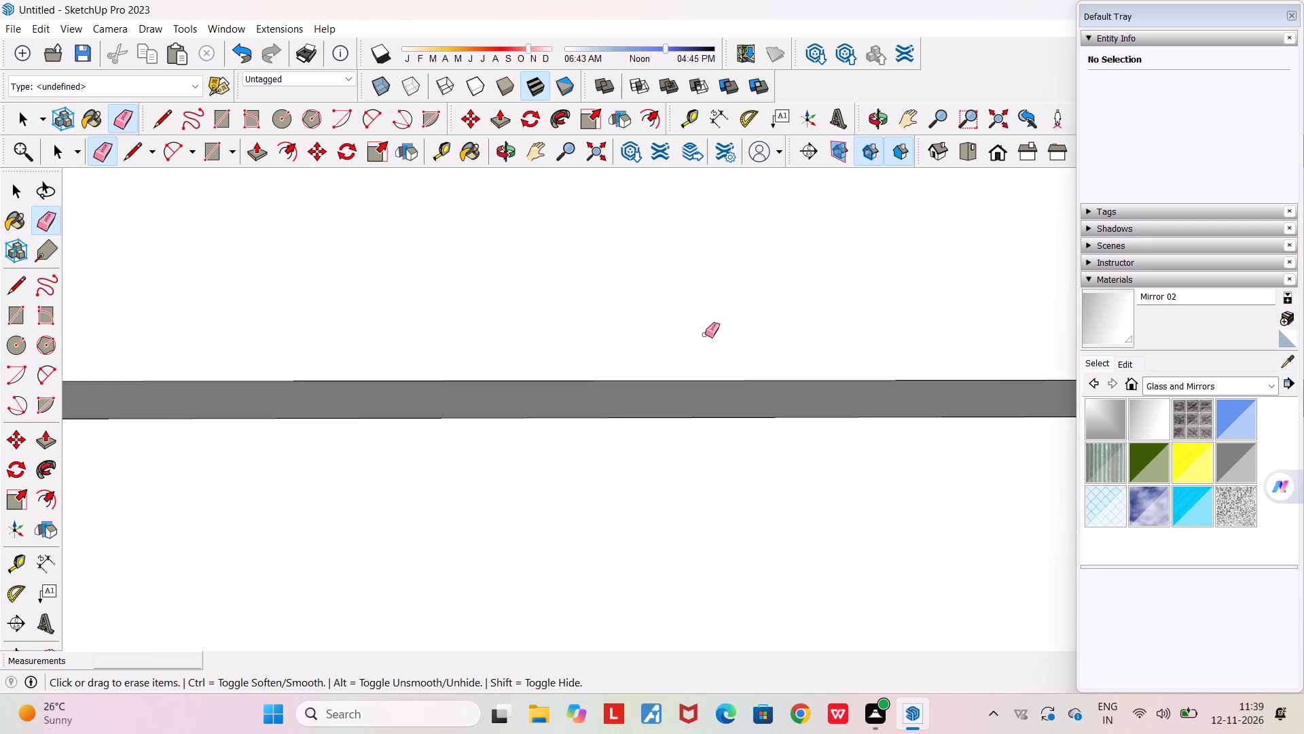
scroll(705, 334, down, 20)
scroll(705, 334, down, 14)
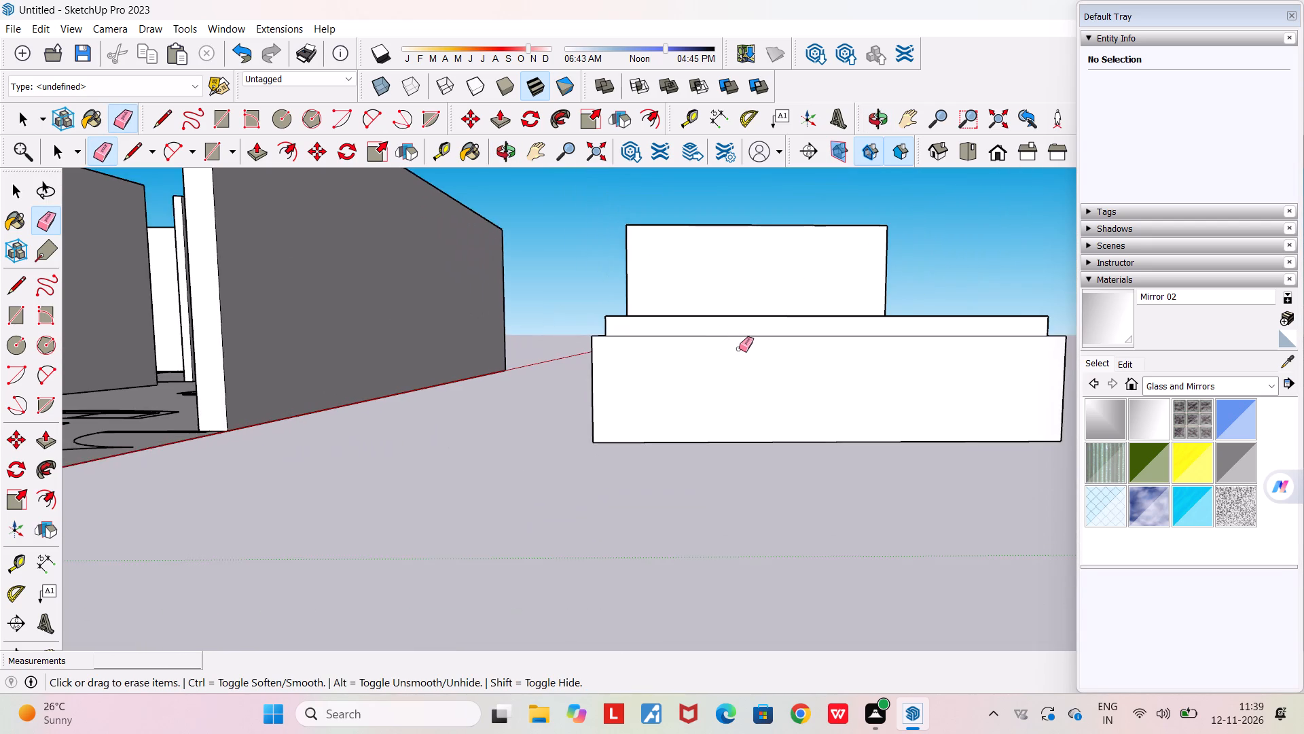
middle_drag(754, 358, 668, 444)
scroll(668, 444, down, 5)
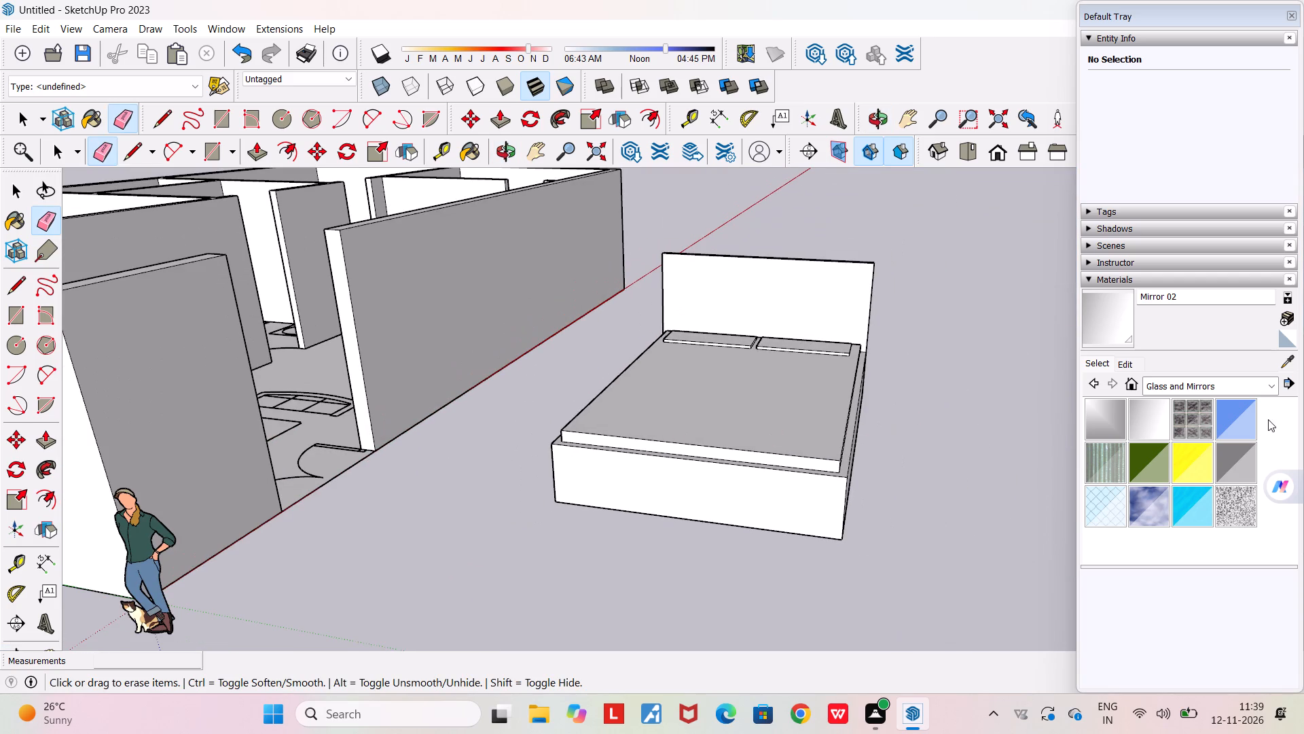
click(1243, 383)
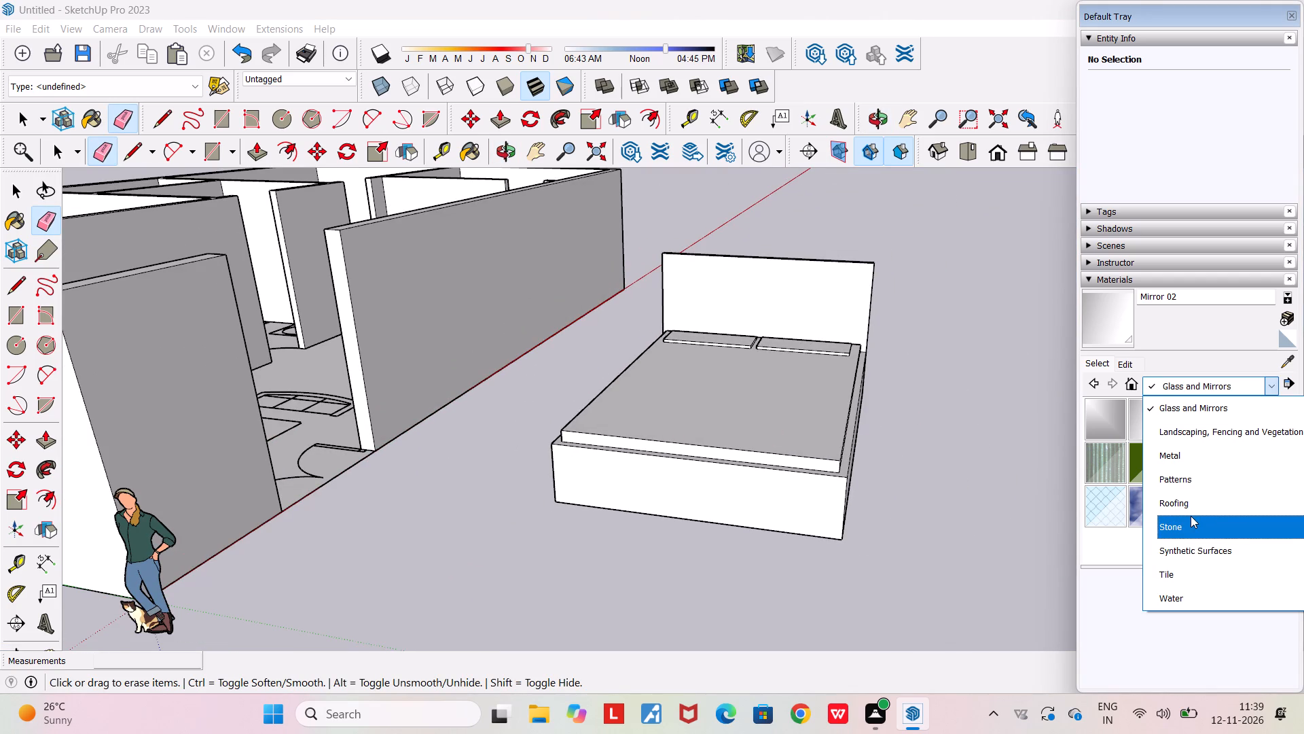
scroll(1191, 516, up, 2)
click(1200, 470)
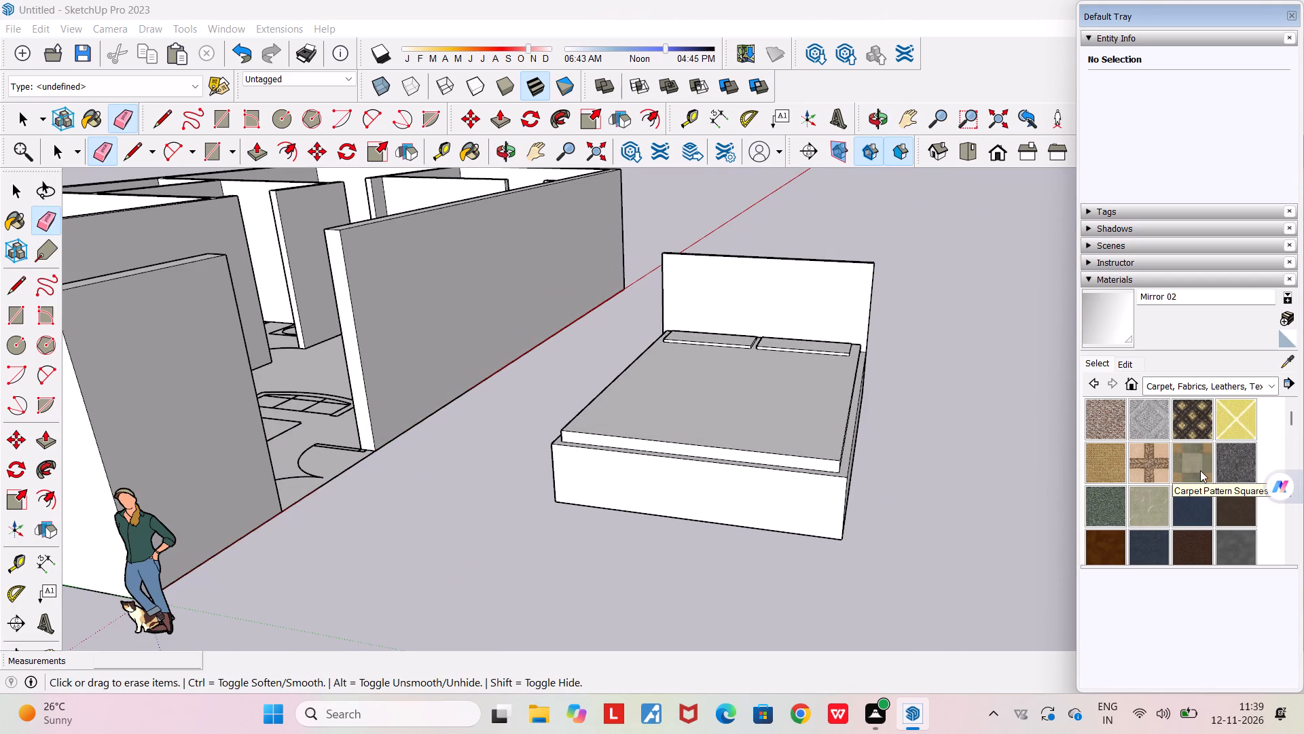
Choose the Leather Blue material from the collection and paint the mattress's top face with it.
scroll(1200, 470, down, 1)
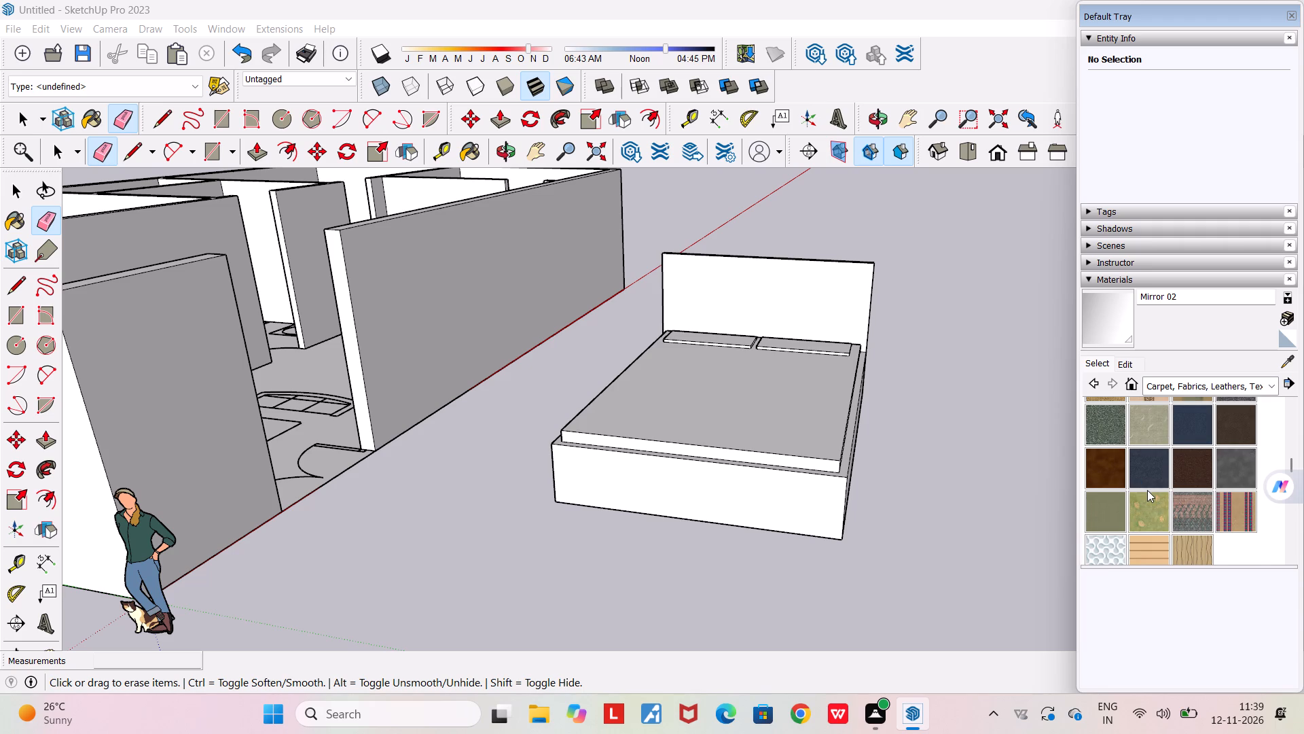
scroll(1150, 504, down, 2)
scroll(1150, 505, up, 2)
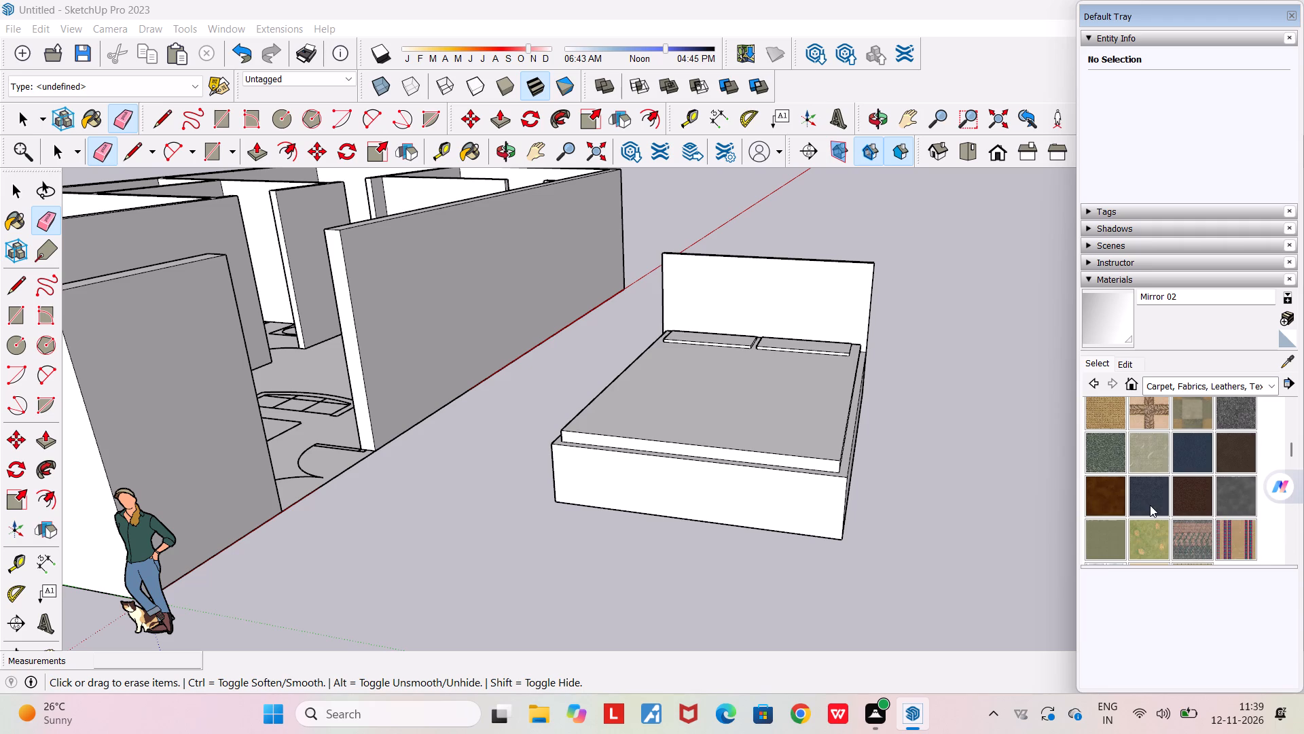
scroll(1150, 505, up, 4)
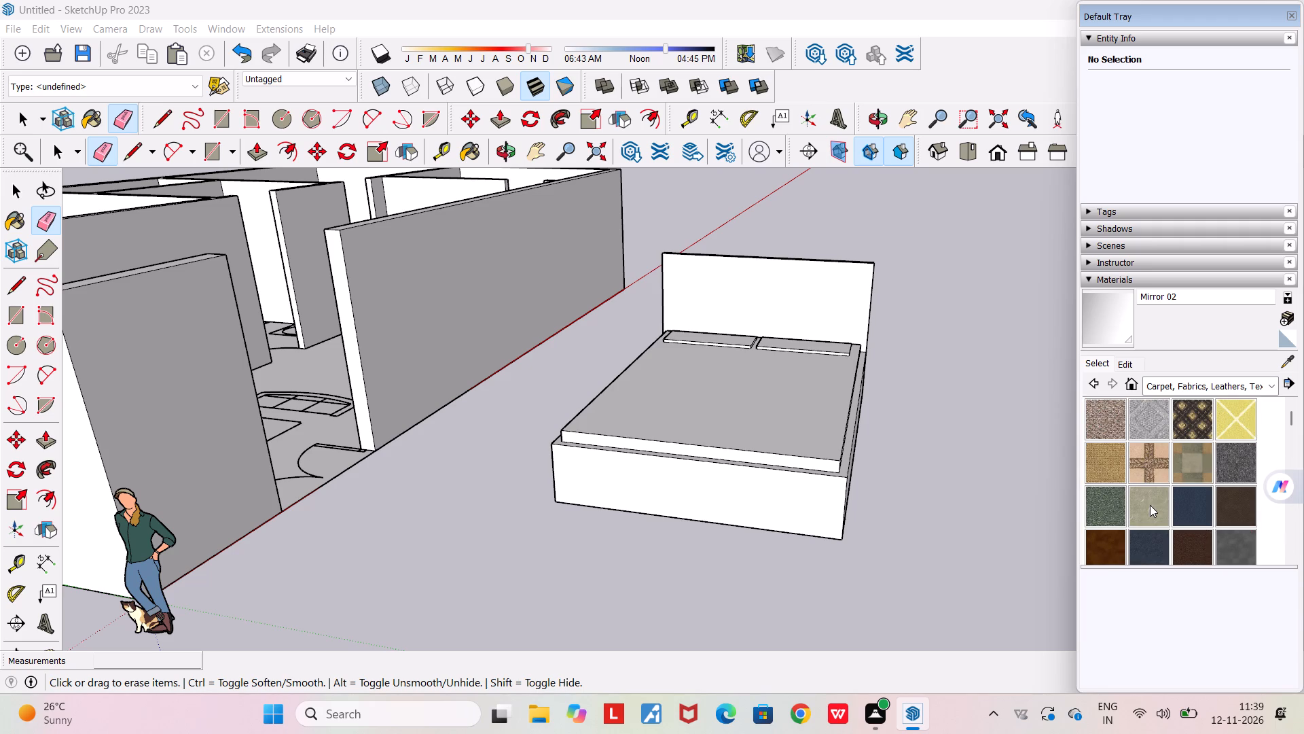
scroll(1150, 505, down, 3)
scroll(1150, 505, up, 1)
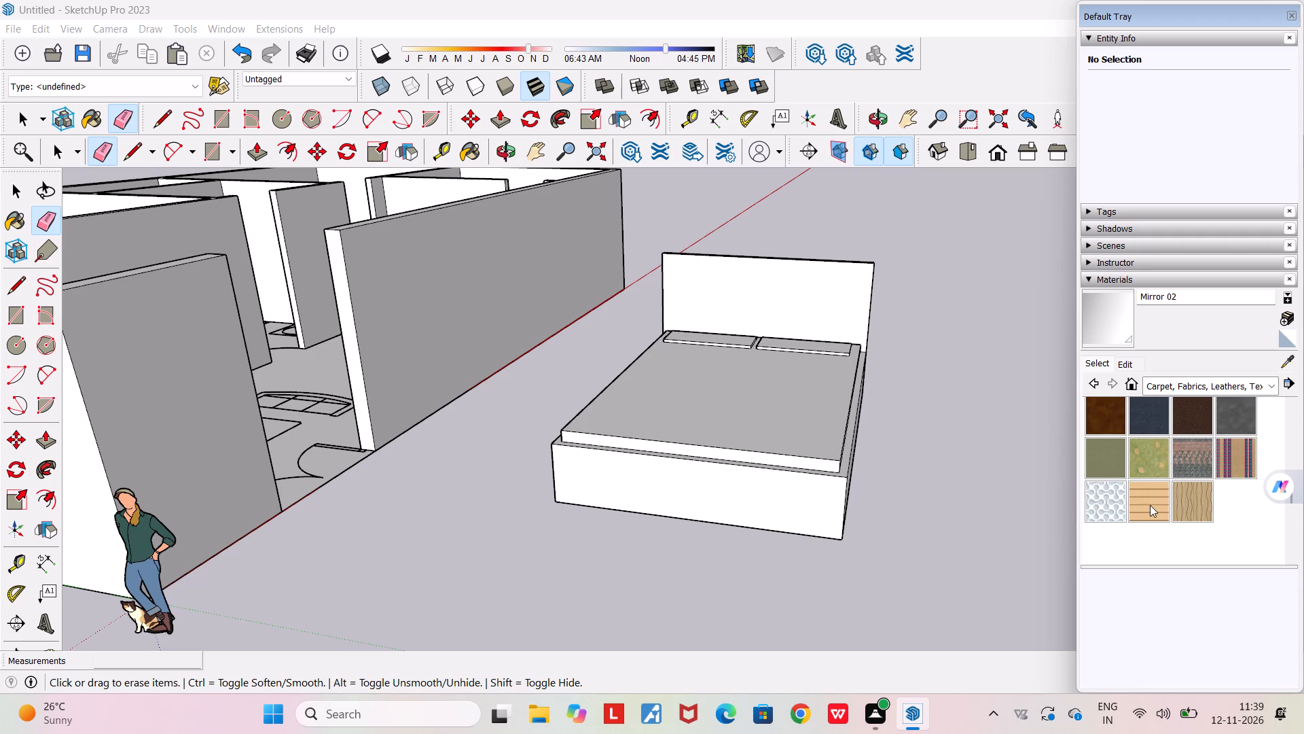
scroll(1150, 505, up, 2)
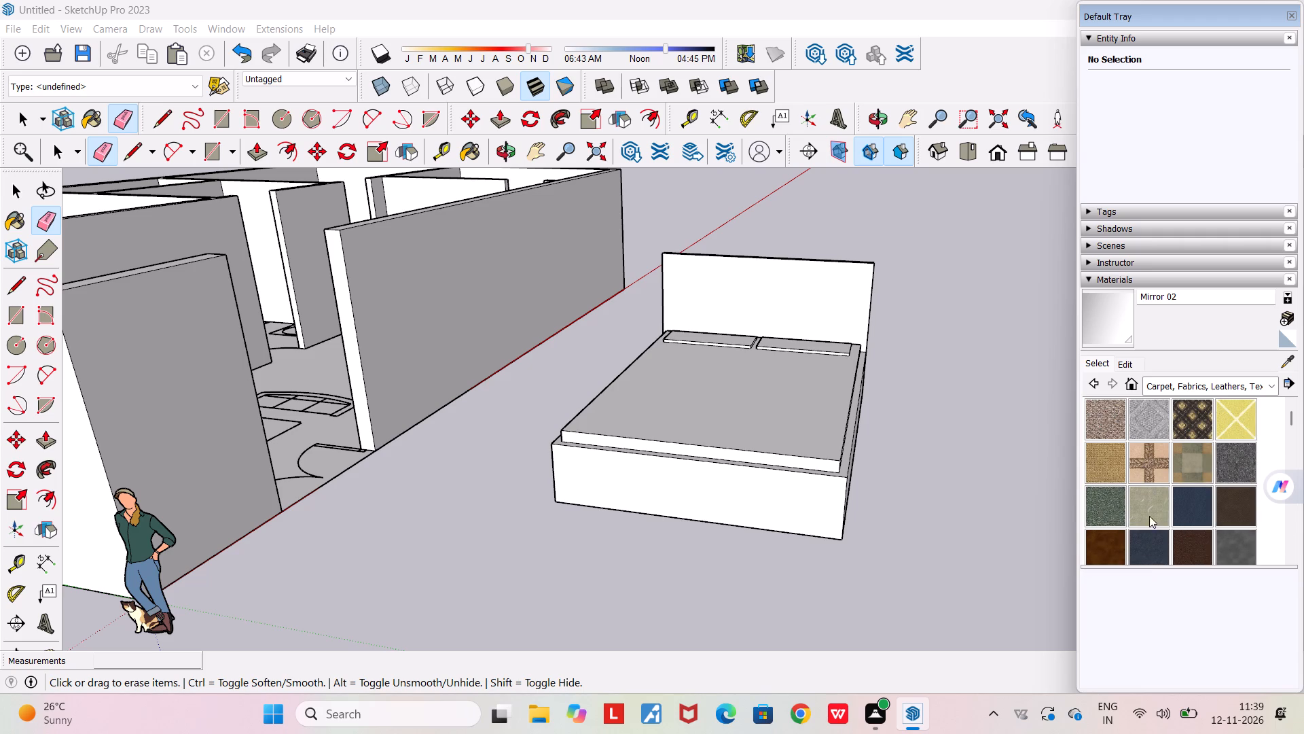
click(1179, 507)
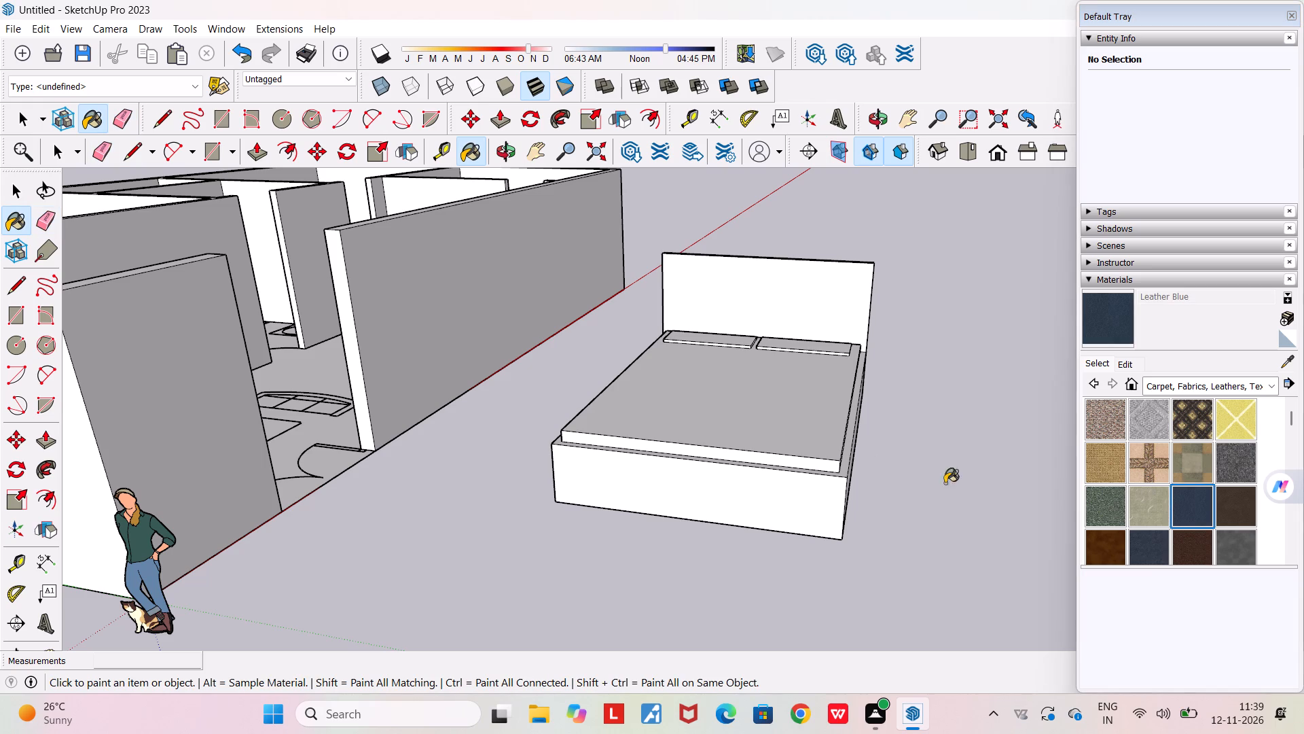
click(807, 443)
Paint the mattress's foot-end face and both long side faces with Leather Blue.
scroll(807, 443, up, 1)
middle_drag(808, 442, 937, 409)
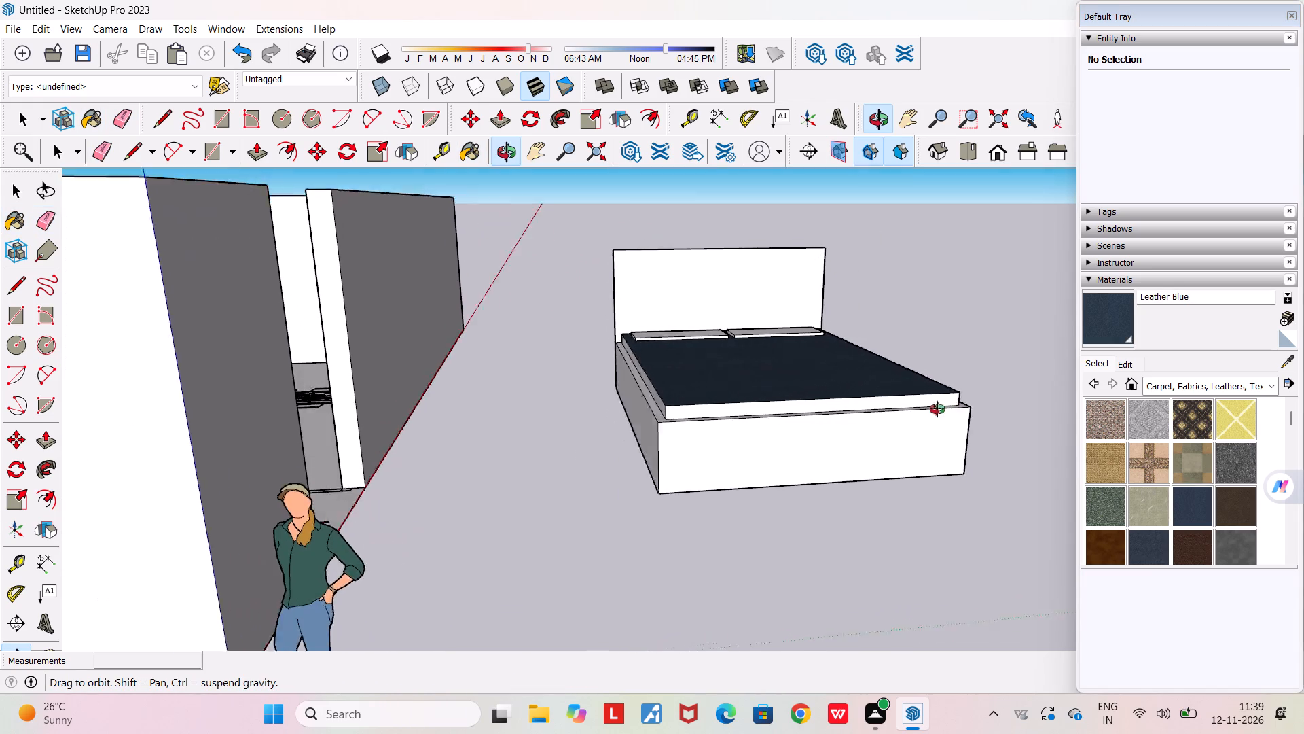
middle_drag(937, 409, 897, 423)
scroll(881, 424, up, 5)
click(880, 425)
middle_drag(761, 427, 605, 424)
scroll(749, 428, up, 1)
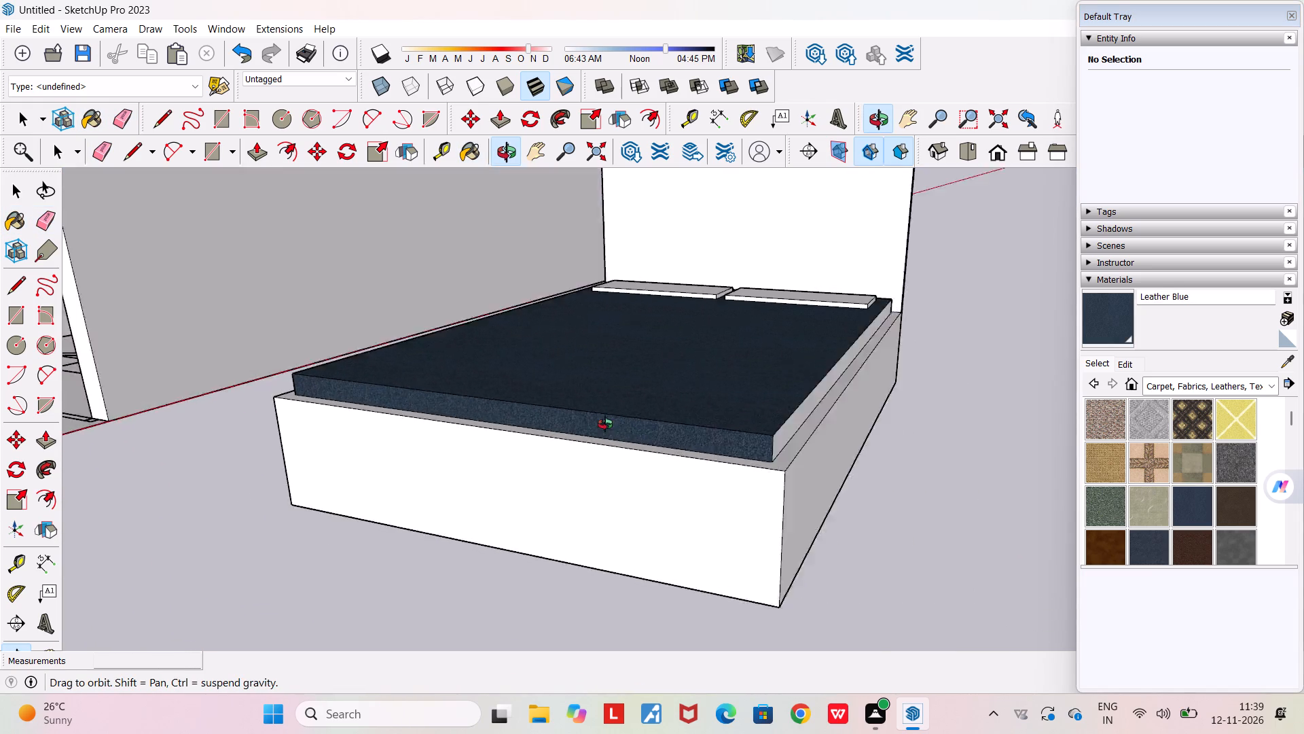
middle_drag(605, 424, 515, 415)
scroll(592, 405, up, 3)
click(592, 405)
middle_drag(718, 388, 983, 376)
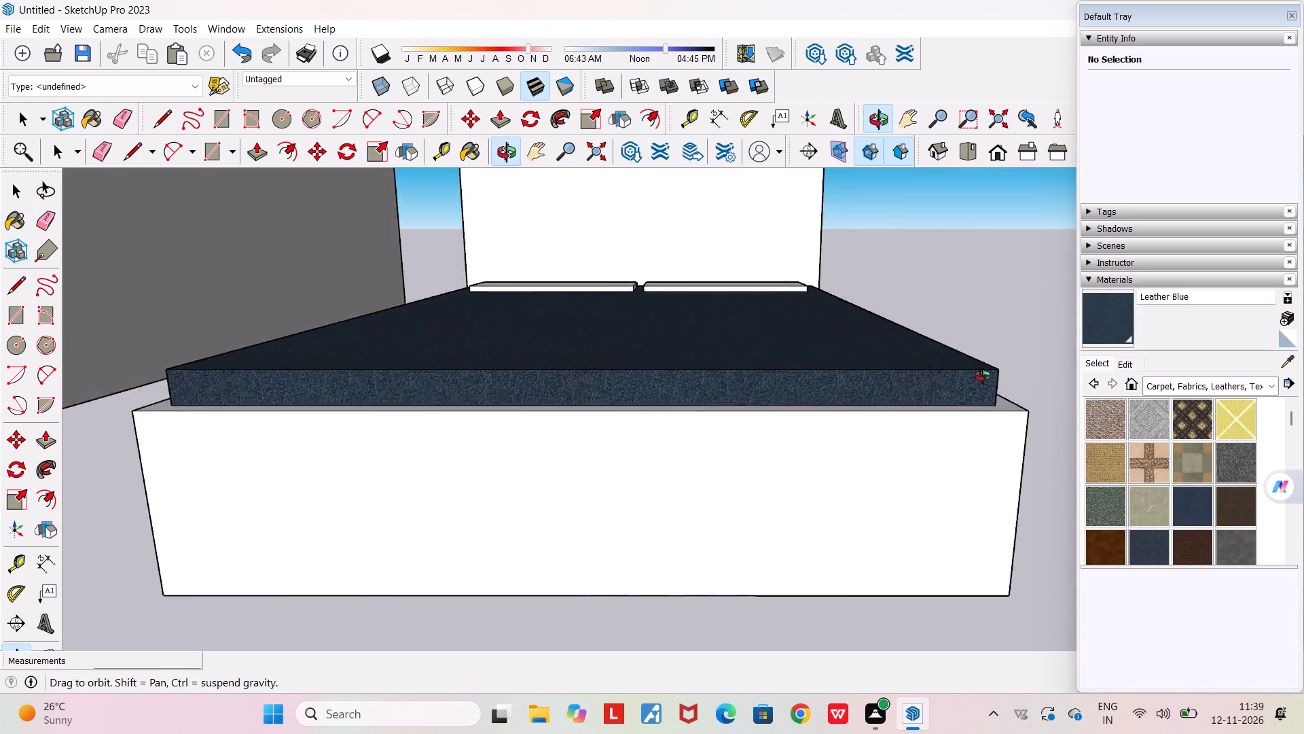
middle_drag(983, 376, 1131, 390)
click(442, 408)
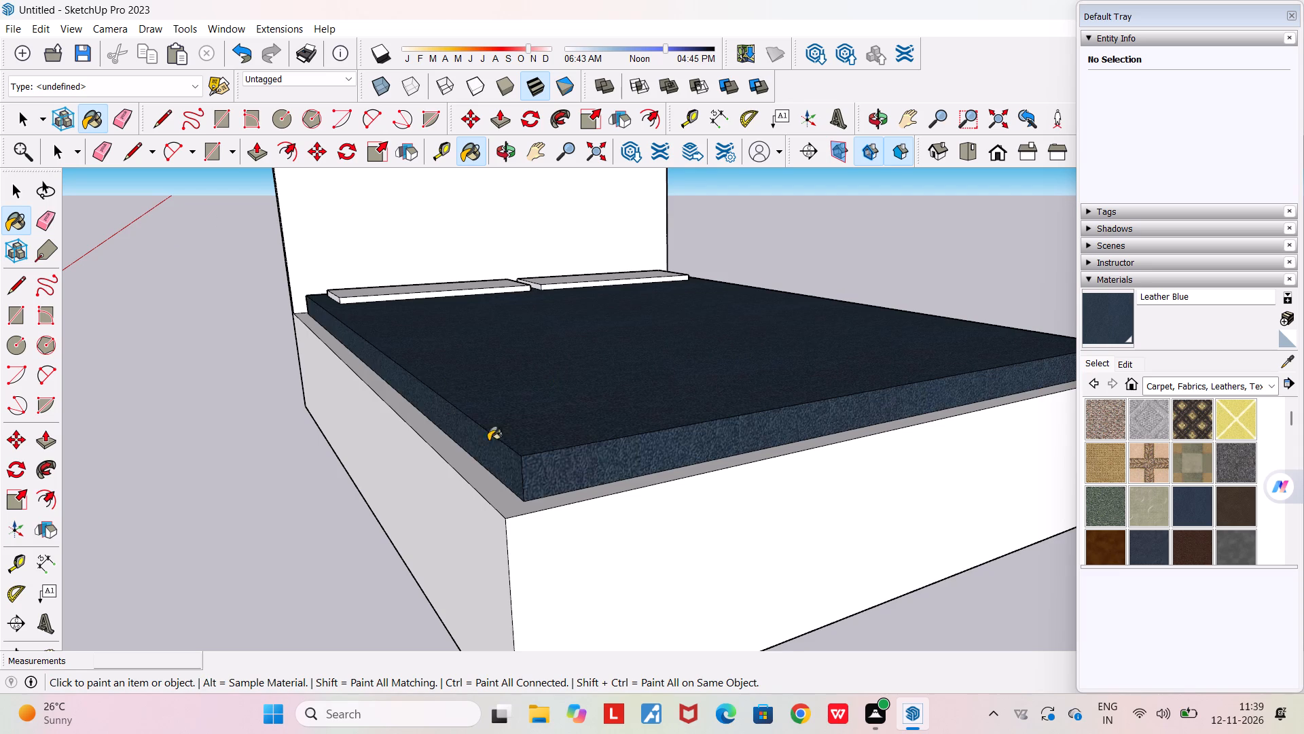
Paint the mattress's remaining end face, in the gap facing the headboard, with Leather Blue.
middle_drag(523, 459, 647, 533)
scroll(647, 533, down, 9)
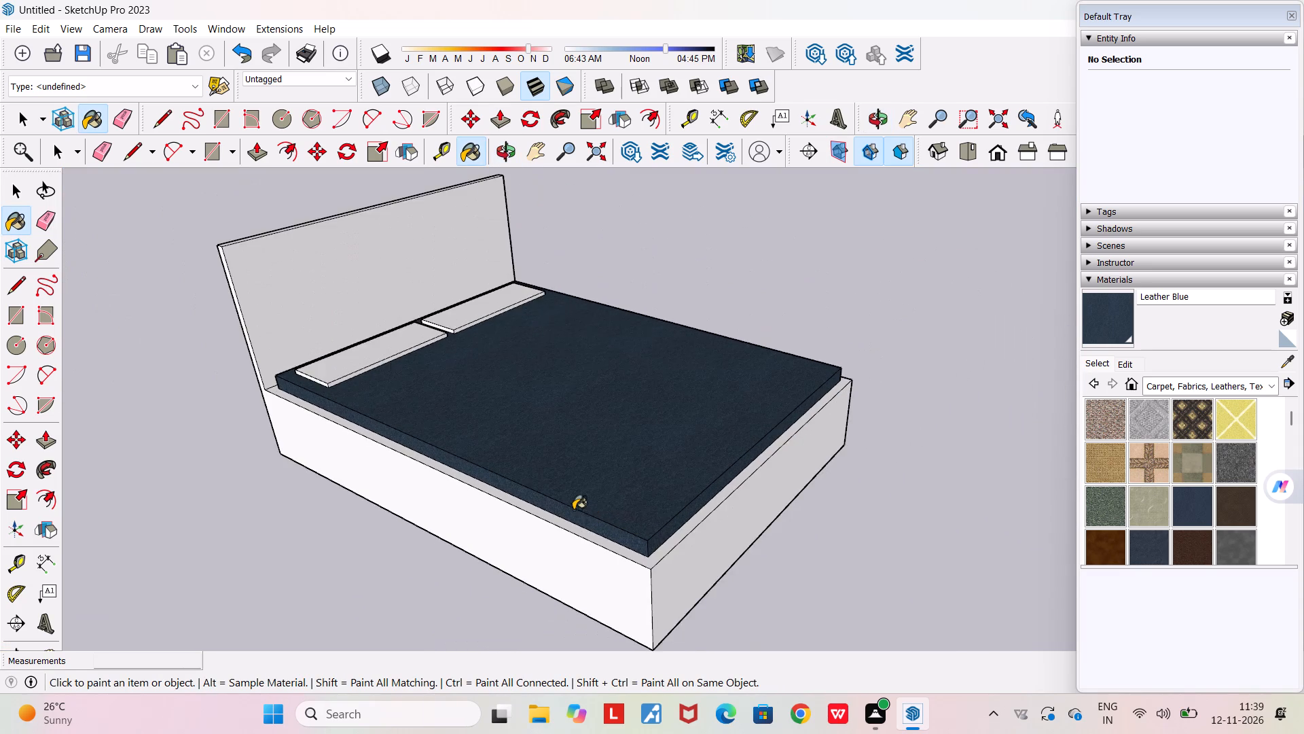
scroll(549, 502, down, 3)
middle_drag(384, 425, 791, 380)
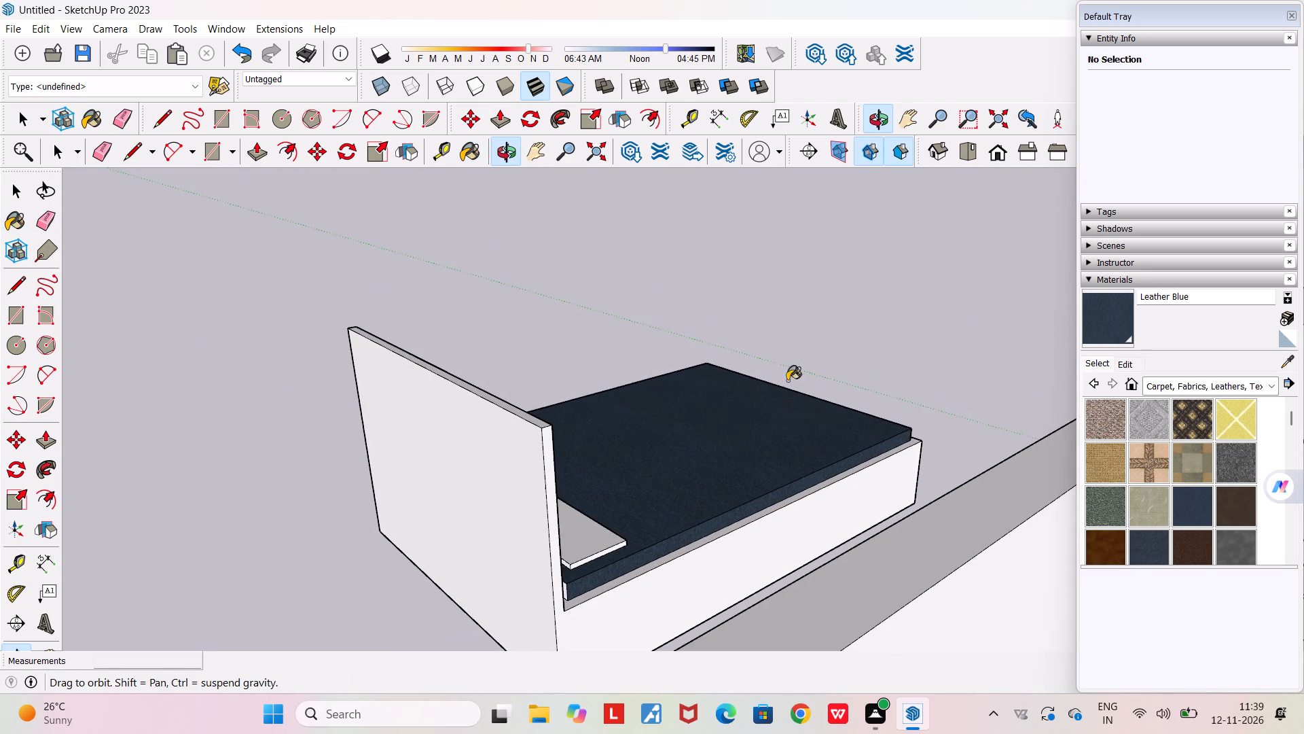
scroll(528, 569, up, 5)
middle_drag(607, 608, 563, 587)
scroll(535, 565, up, 11)
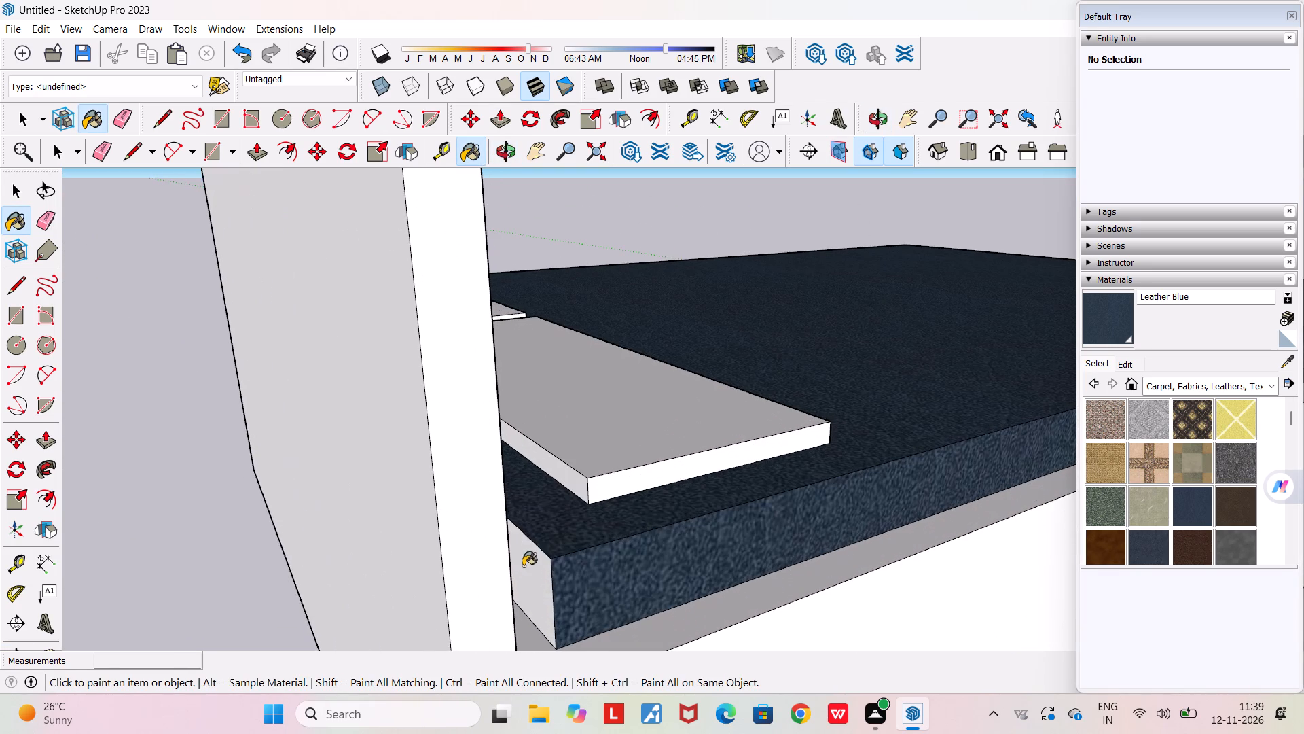
click(530, 570)
Examine the painted mattress from the side and the foot of the bed.
middle_drag(551, 578, 280, 568)
scroll(280, 568, down, 9)
middle_drag(592, 586, 522, 555)
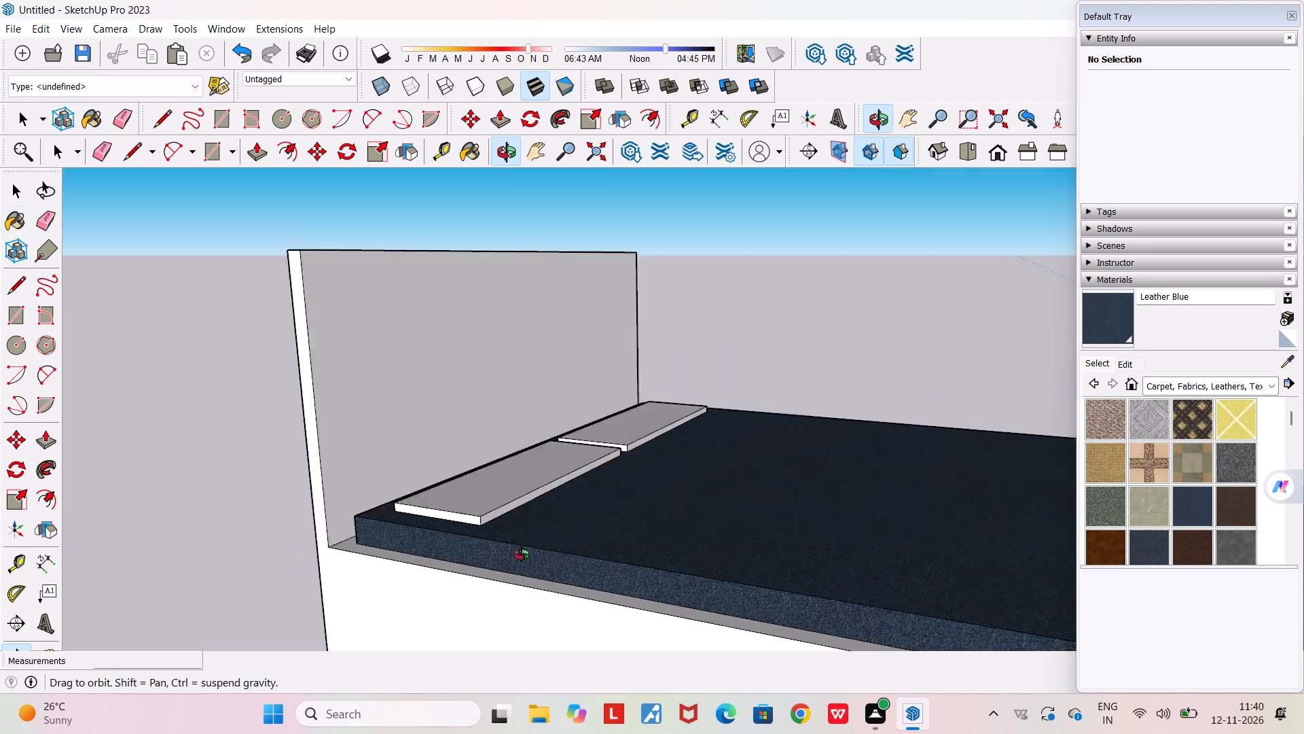
middle_drag(522, 555, 465, 548)
scroll(465, 548, down, 5)
middle_drag(725, 599, 611, 600)
scroll(611, 599, down, 5)
middle_drag(767, 611, 634, 614)
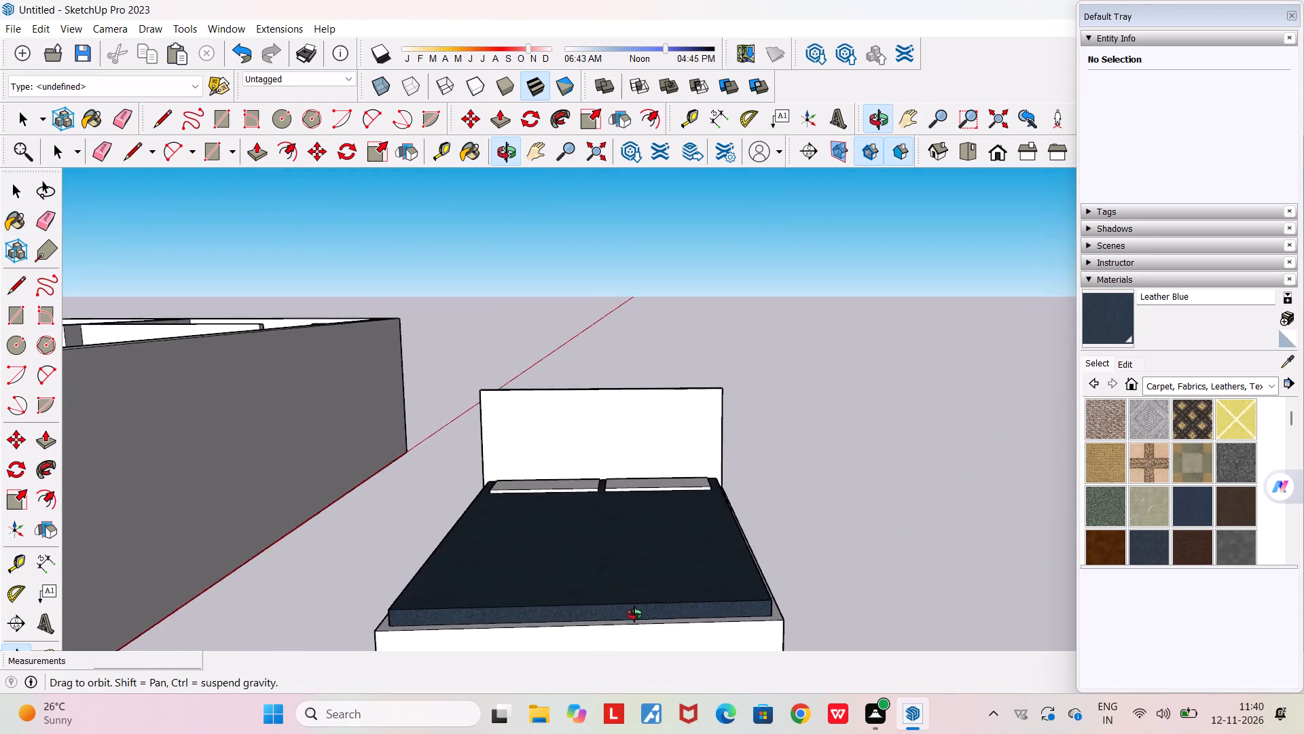
middle_drag(634, 614, 634, 615)
scroll(634, 615, down, 3)
scroll(634, 615, up, 6)
scroll(634, 615, down, 3)
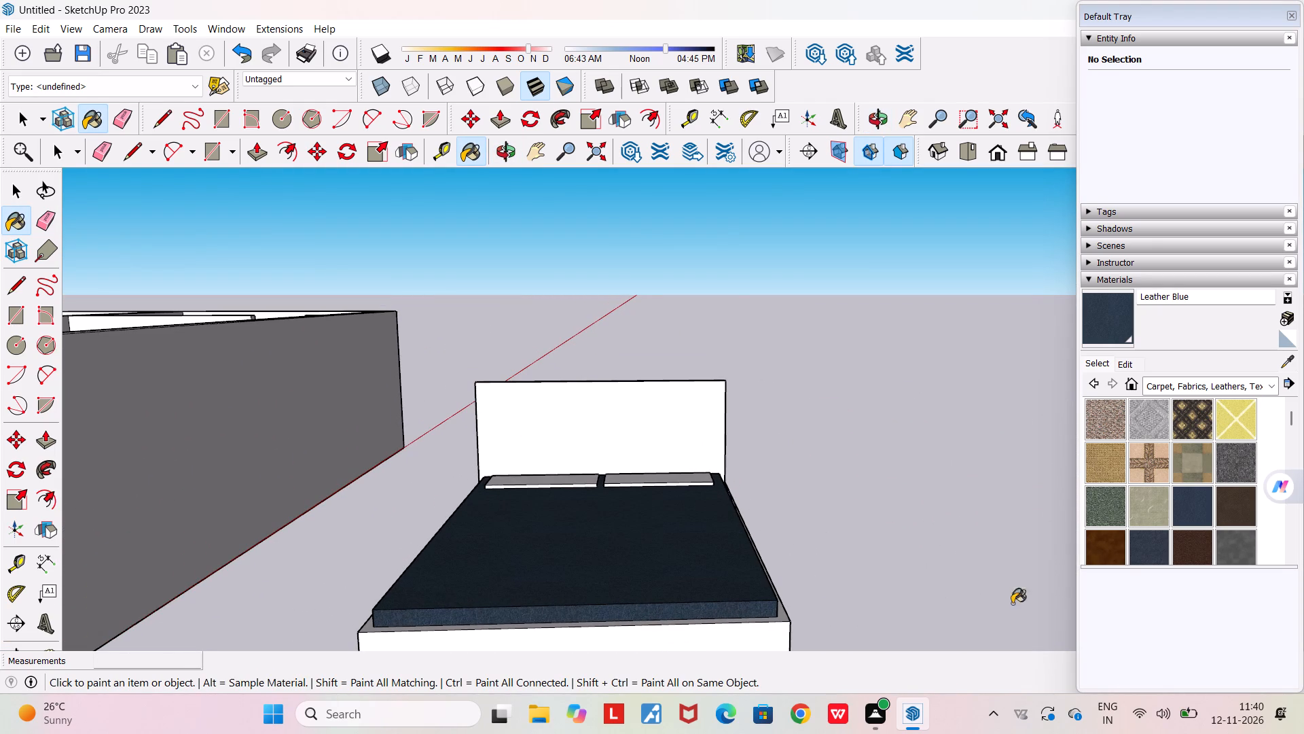
Look through the fabric materials for the rest of the bed and switch the library to the Wood collection.
scroll(1191, 531, down, 1)
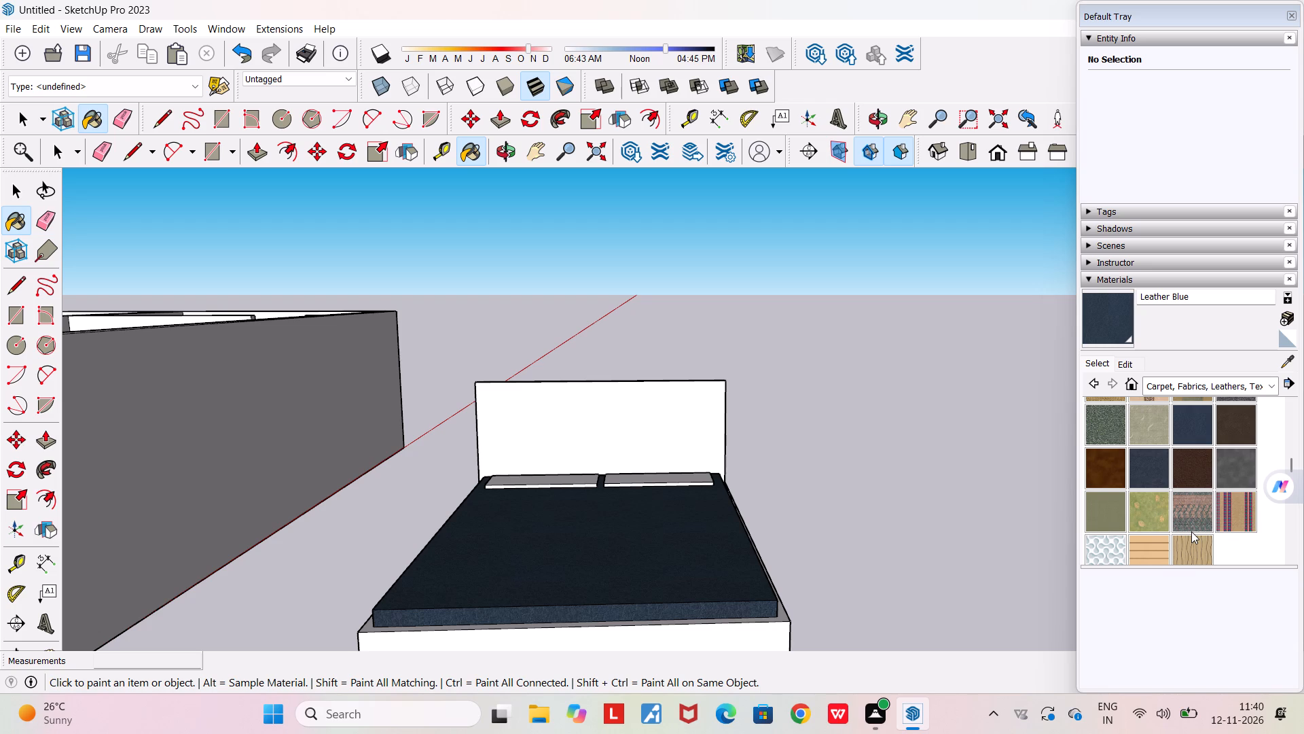
scroll(1191, 531, up, 2)
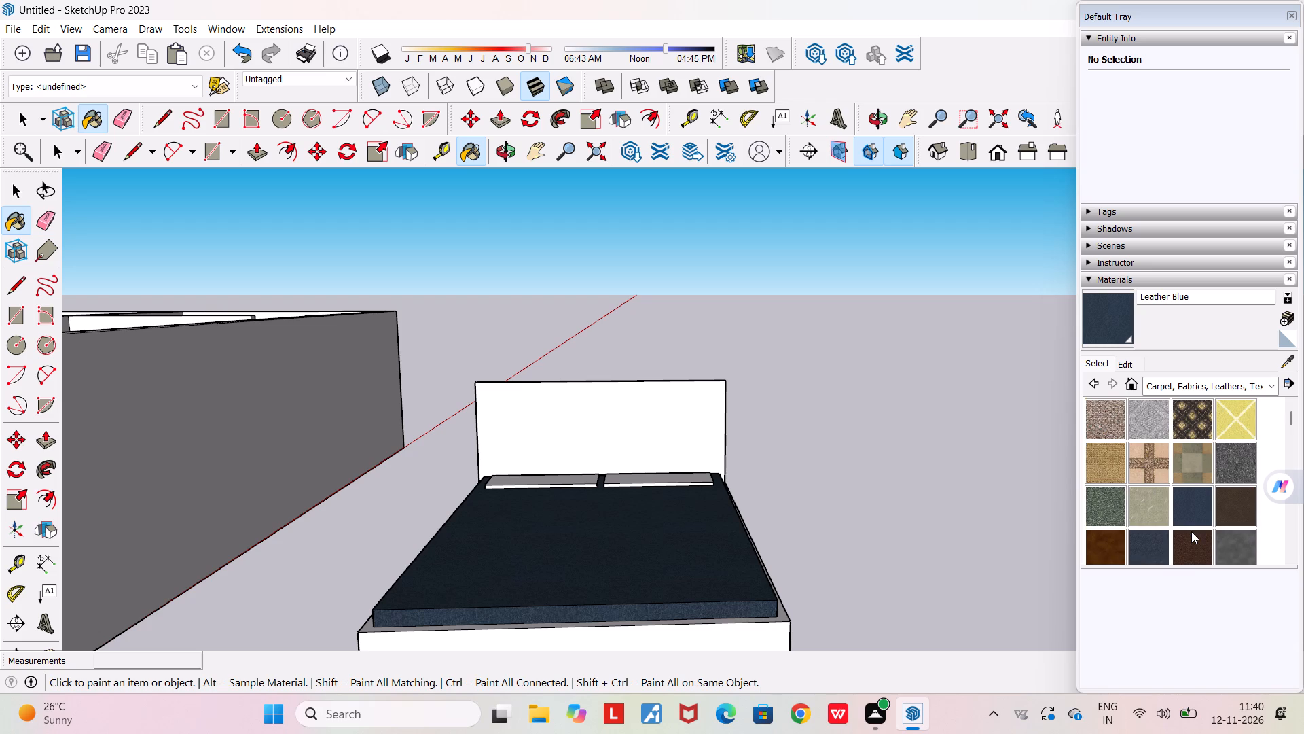
scroll(1191, 531, down, 2)
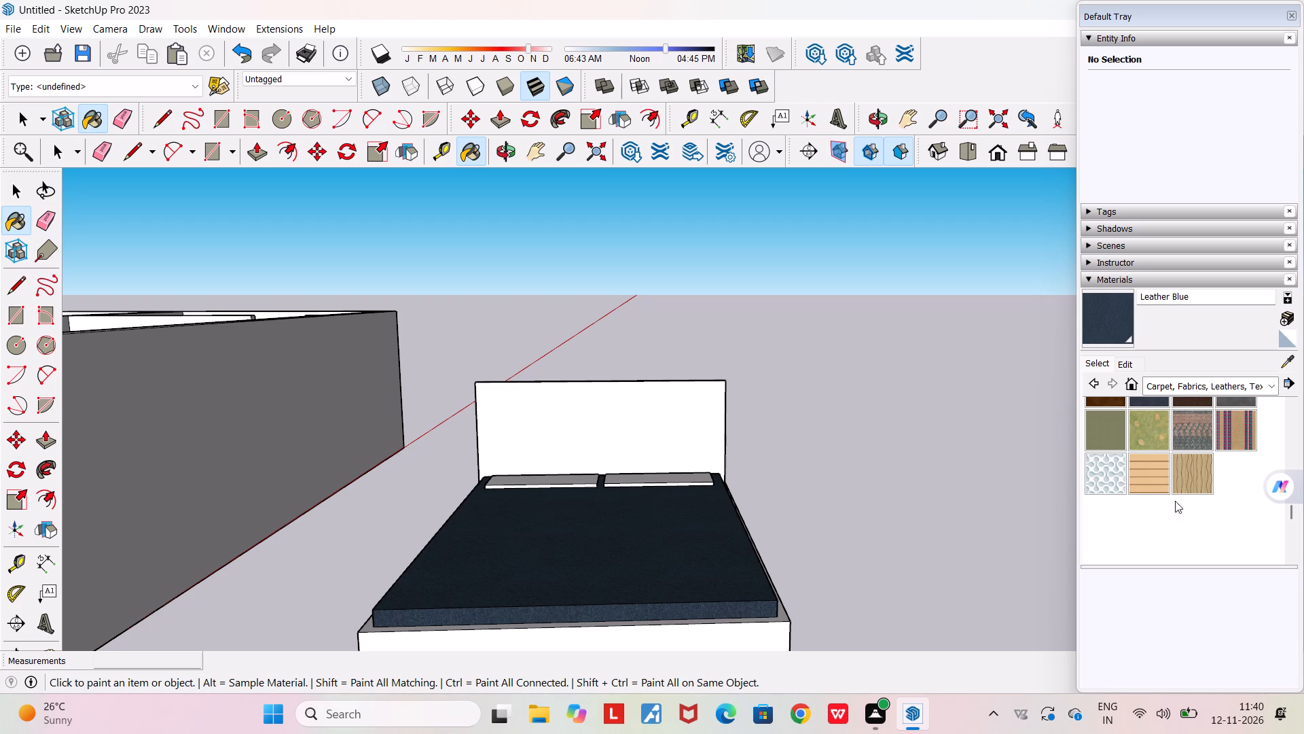
scroll(1183, 466, up, 2)
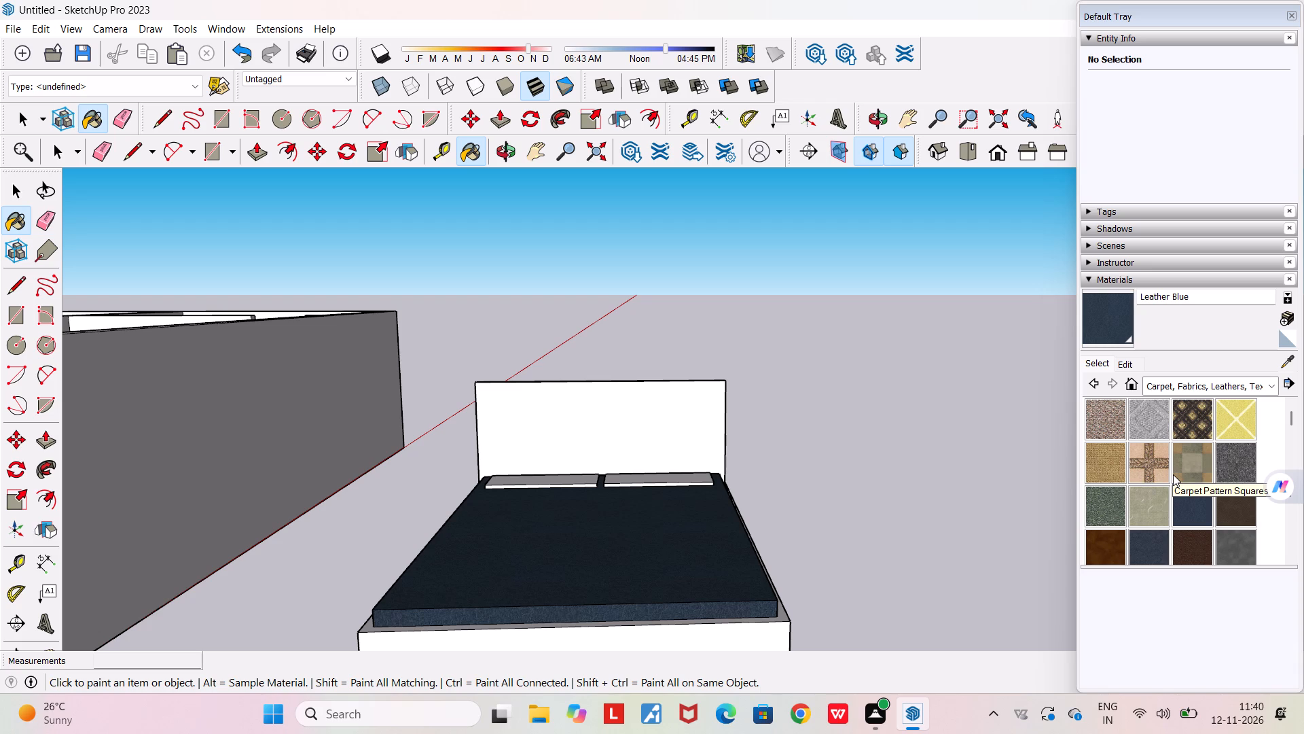
scroll(1173, 474, up, 3)
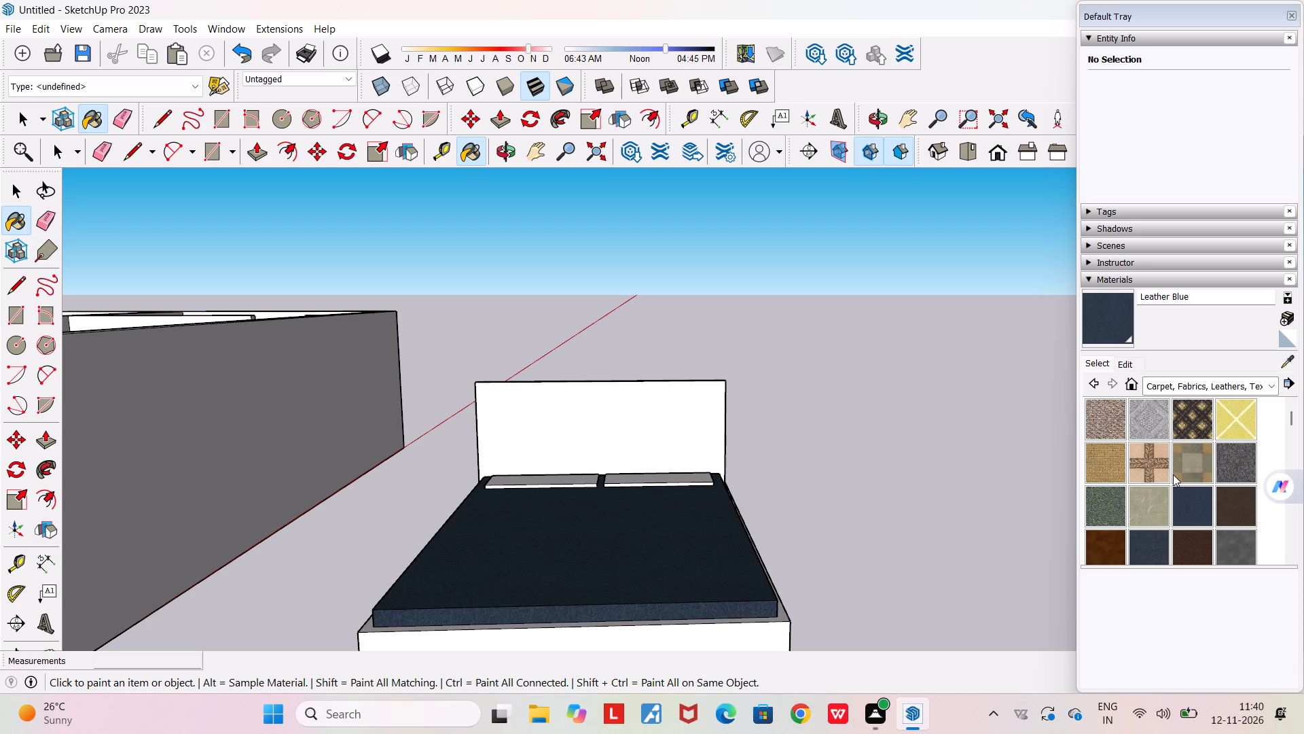
click(1202, 386)
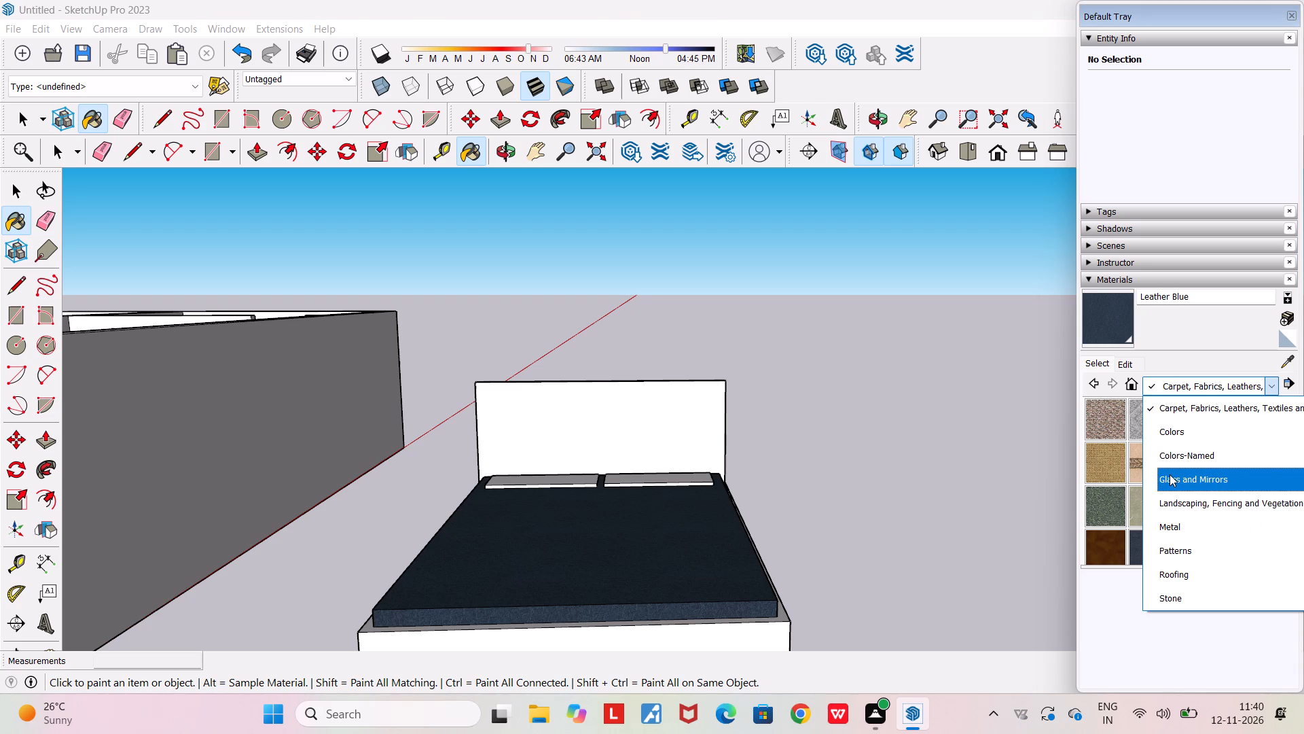
click(1170, 474)
click(1181, 387)
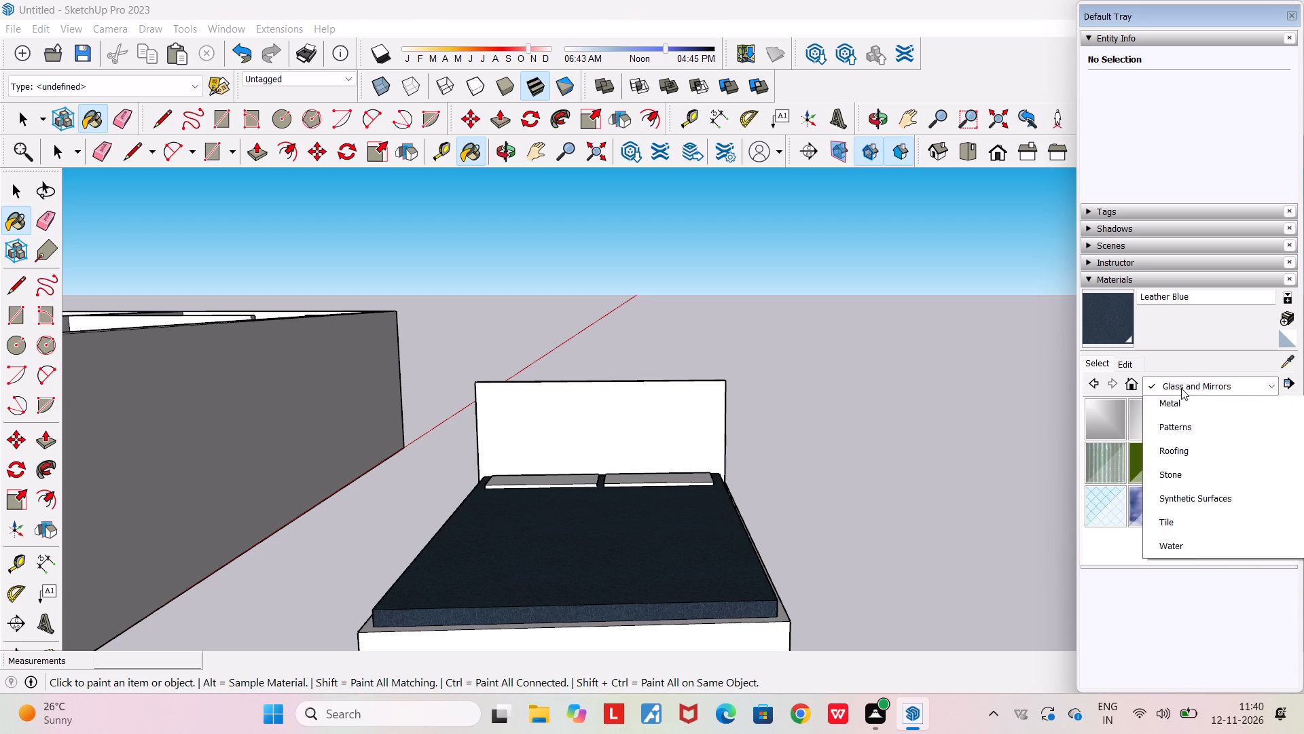
scroll(1163, 604, down, 13)
click(1163, 601)
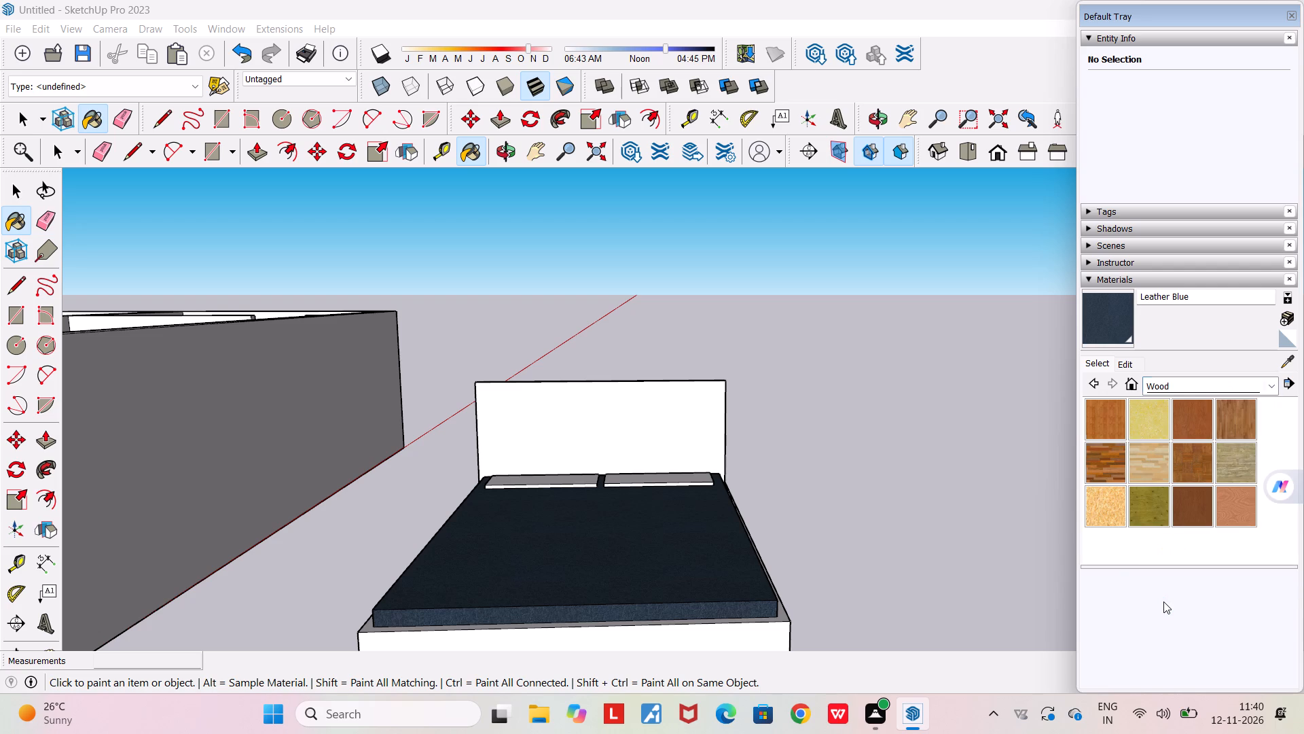
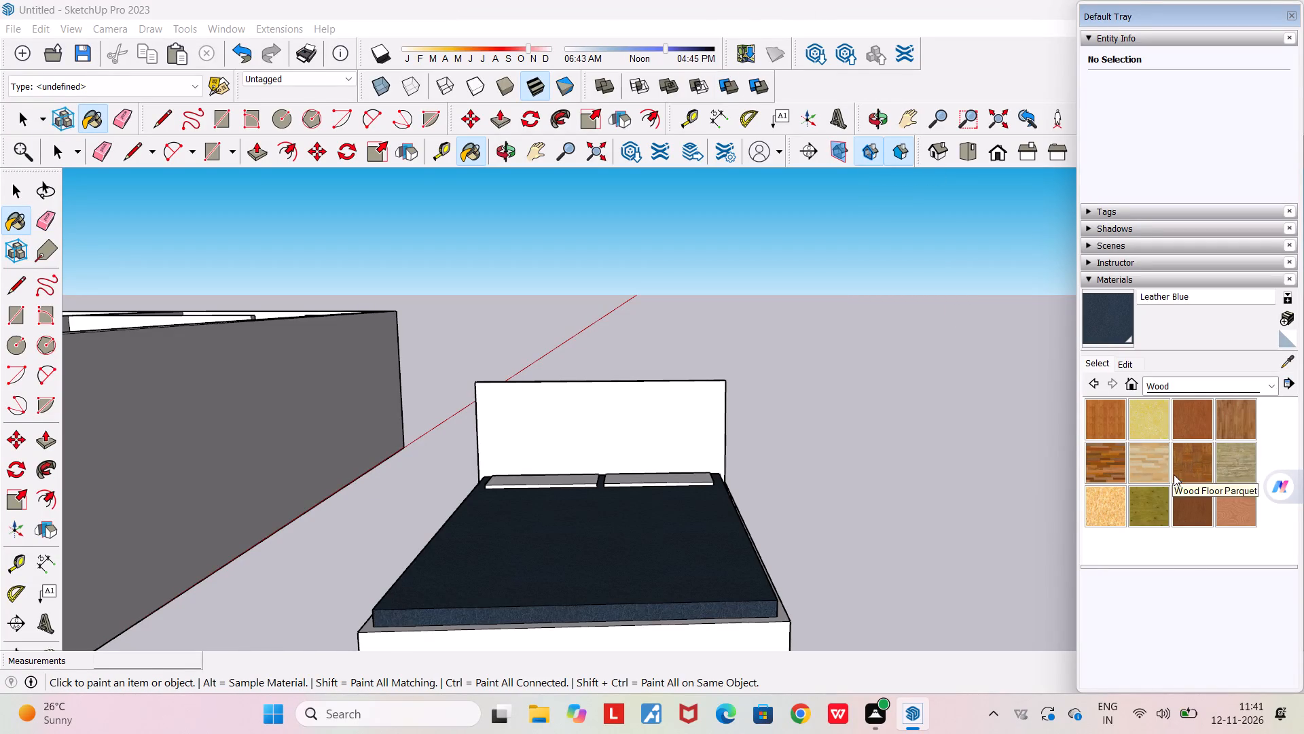
Paint the headboard's front, one long side of the bed base, its top rim and its foot end with Wood Veneer 01.
scroll(1190, 495, down, 3)
click(1190, 495)
click(672, 431)
middle_drag(562, 444, 359, 444)
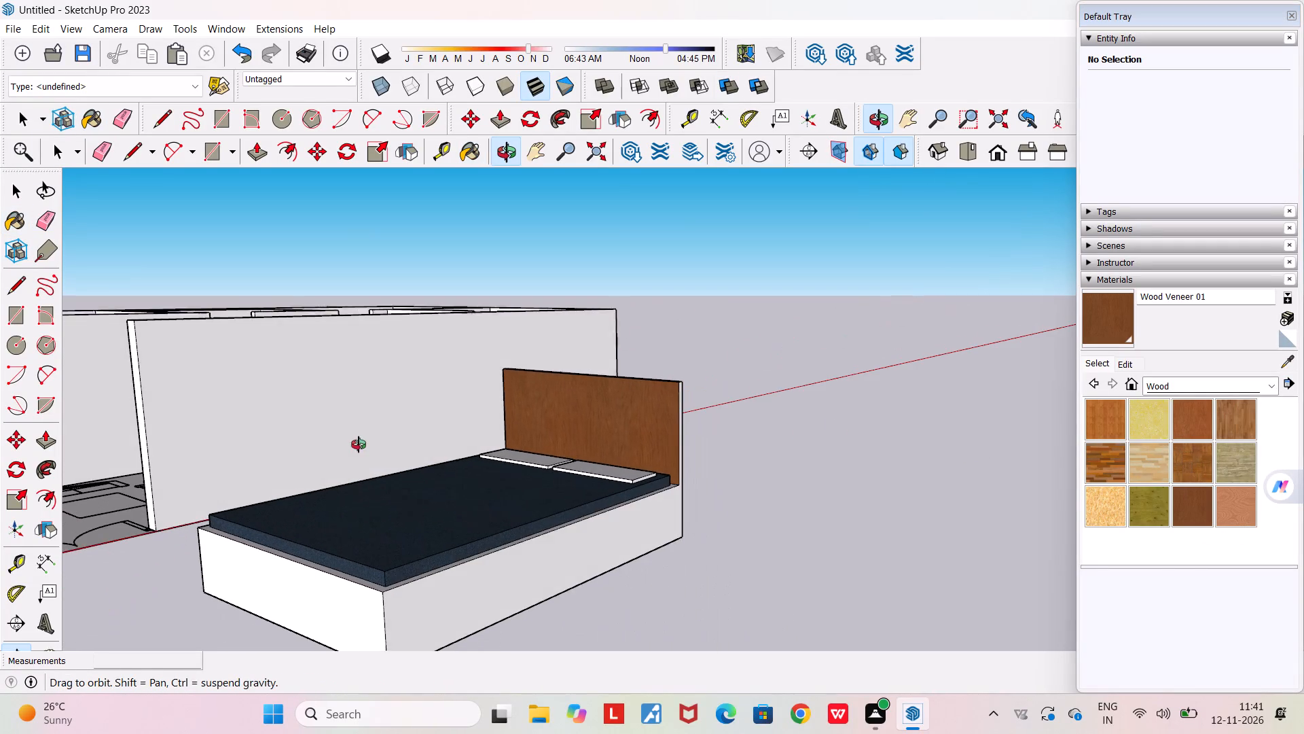
middle_drag(359, 444, 355, 444)
click(564, 562)
middle_drag(596, 559, 691, 562)
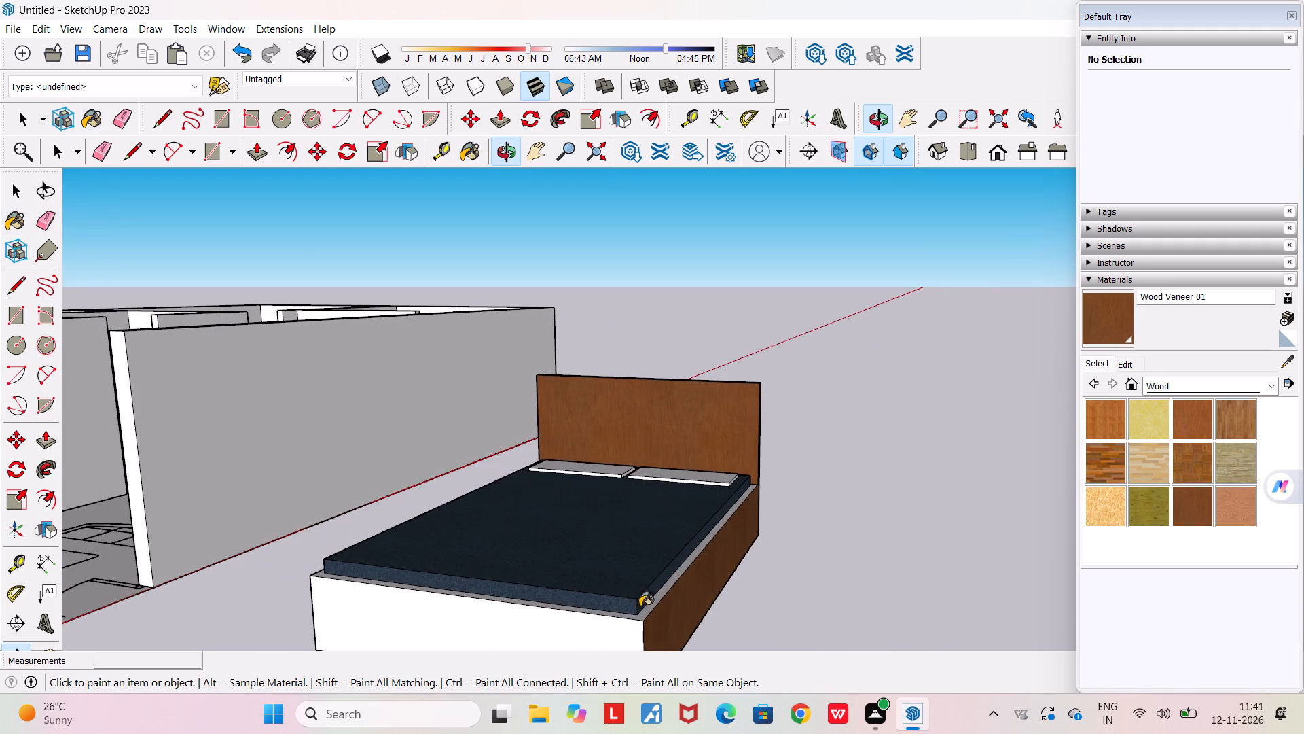
scroll(624, 620, up, 8)
click(666, 607)
middle_drag(653, 610, 723, 603)
click(627, 640)
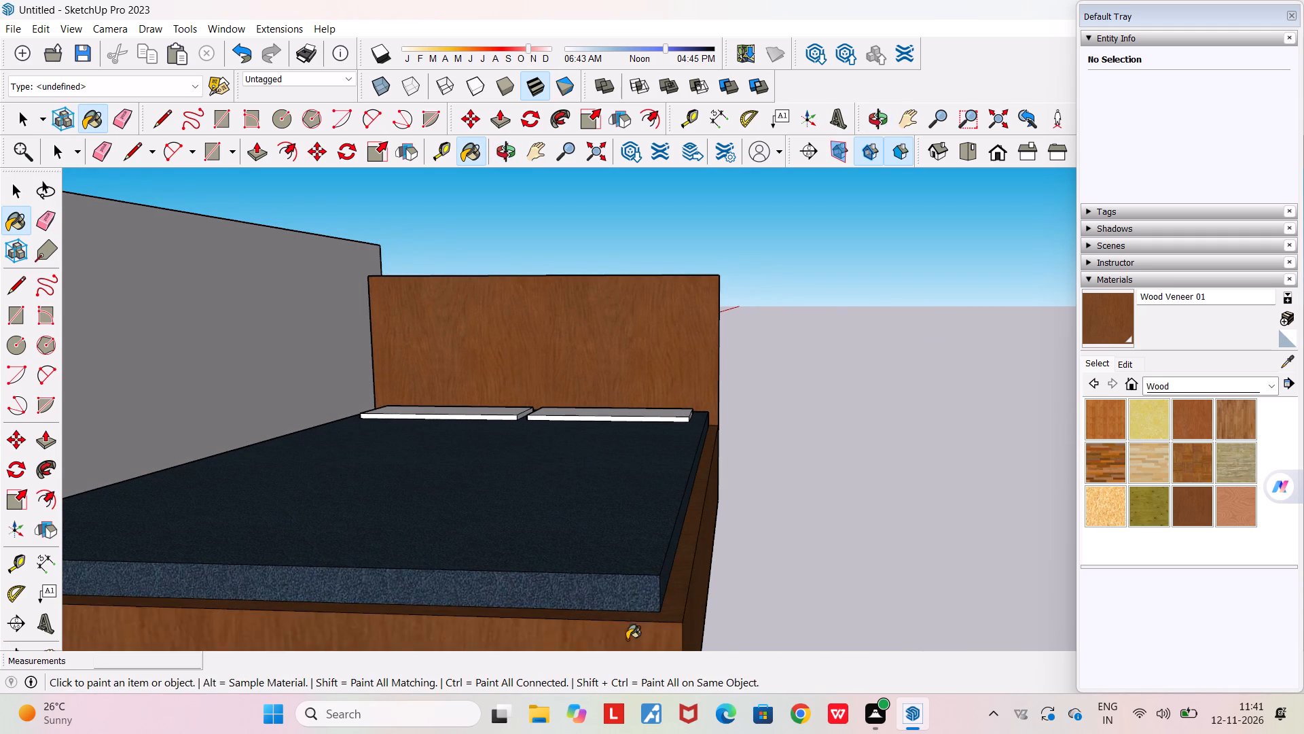
Paint the bed base's other long side and the back of the headboard with Wood Veneer 01.
middle_drag(632, 633, 896, 583)
scroll(896, 583, down, 17)
middle_drag(727, 659, 505, 654)
scroll(727, 659, up, 1)
middle_drag(729, 550, 596, 548)
scroll(709, 621, up, 5)
click(704, 621)
scroll(717, 624, up, 1)
middle_drag(730, 631, 3, 599)
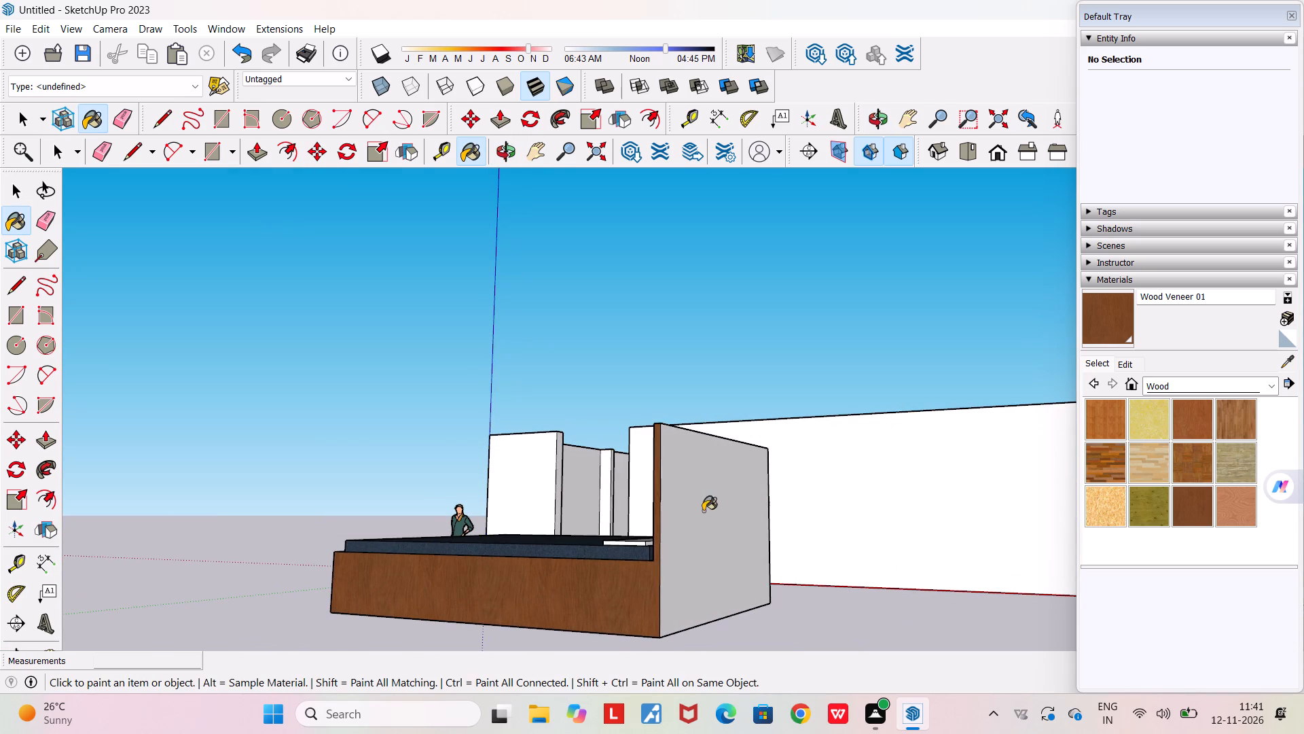
drag(695, 511, 687, 511)
Close the open underside of the bed base with a rectangle of about 5.27 by 3.00 m.
middle_drag(689, 529, 703, 408)
middle_drag(629, 468, 642, 436)
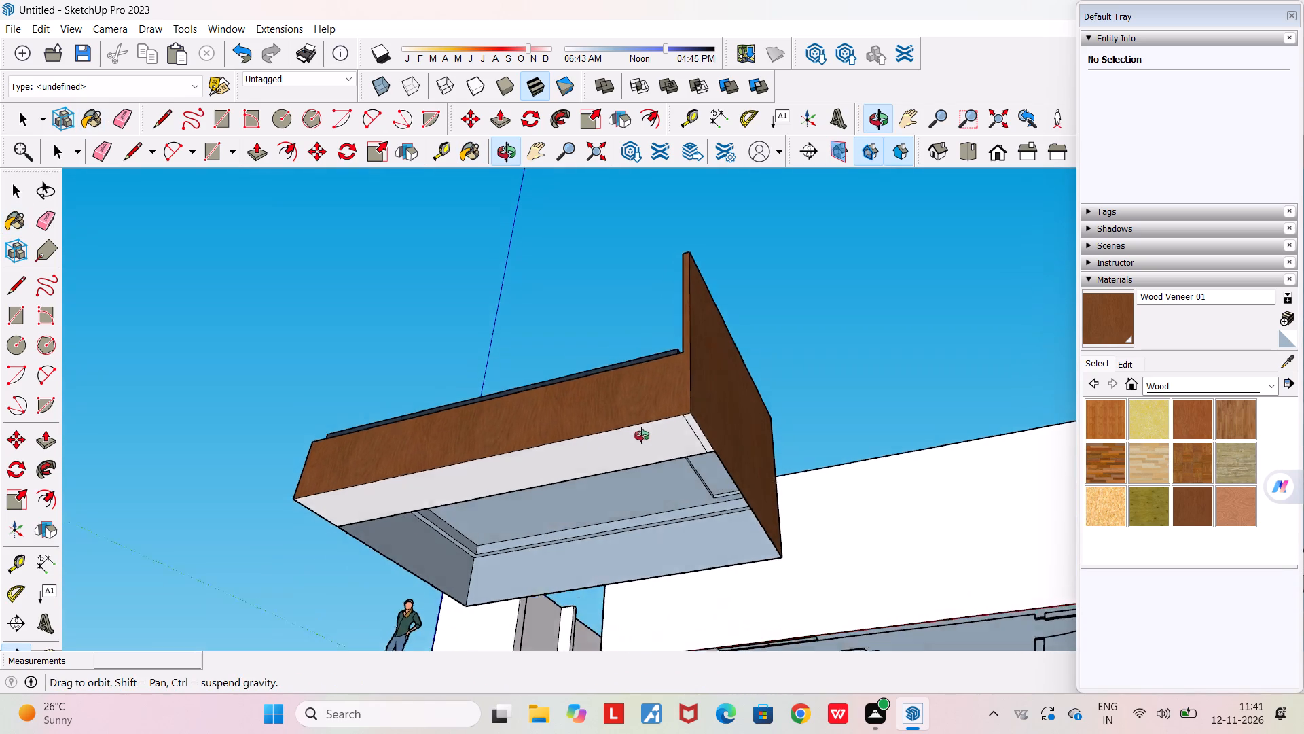
middle_drag(642, 436, 647, 434)
scroll(648, 435, down, 6)
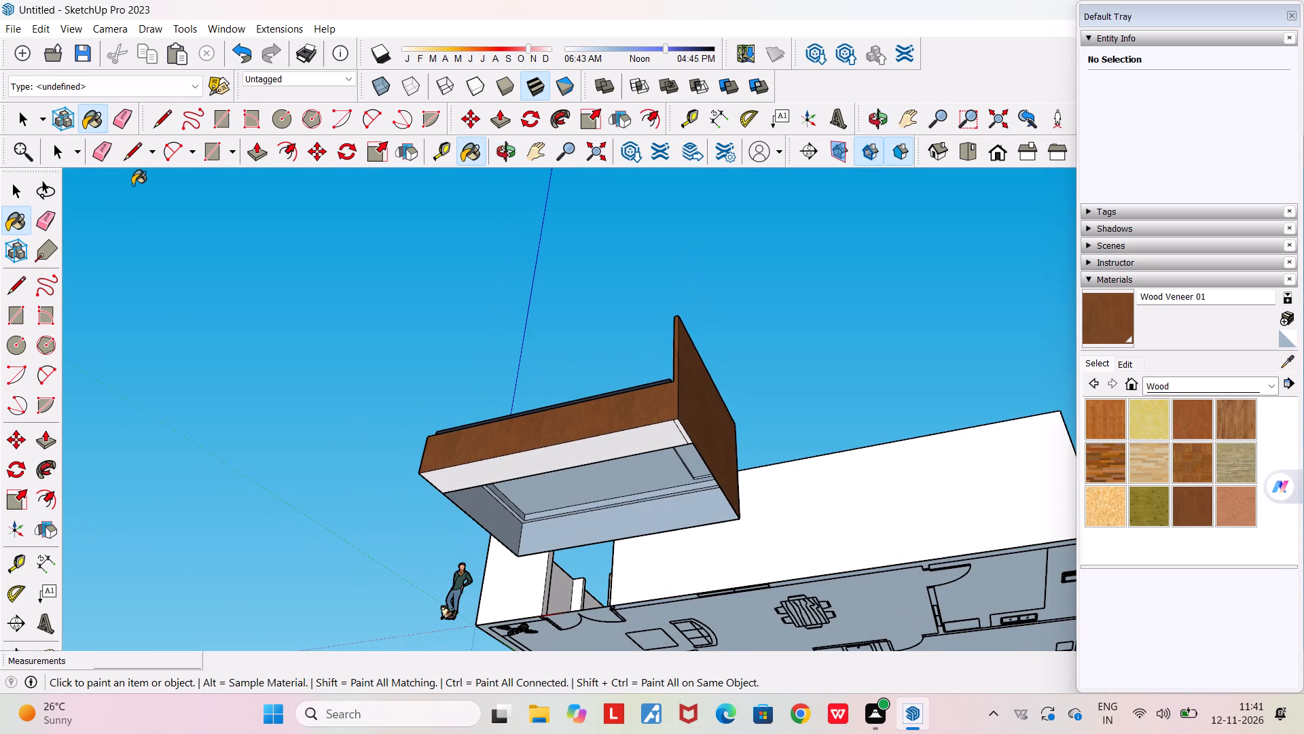
click(217, 119)
click(444, 493)
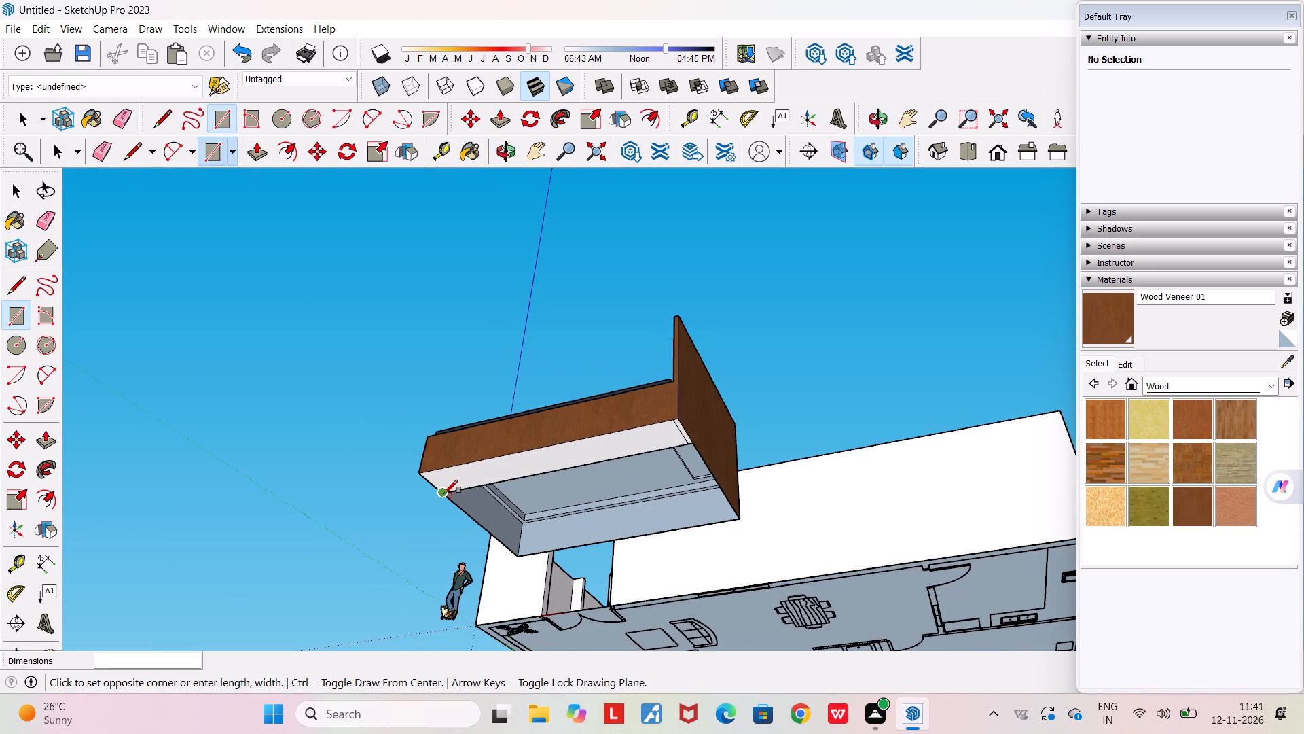
click(736, 519)
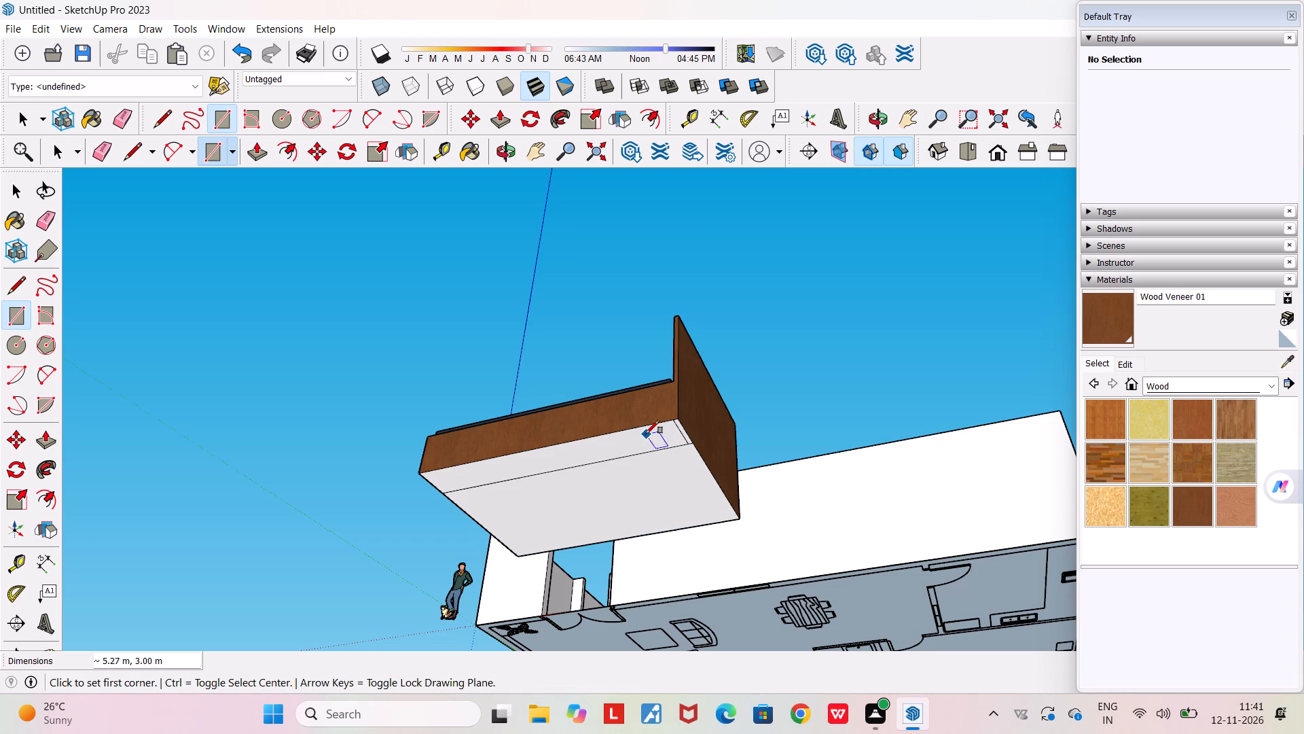
Paint the new underside face and the remaining unpainted strips beside it with Wood Veneer 01.
click(1206, 500)
click(626, 484)
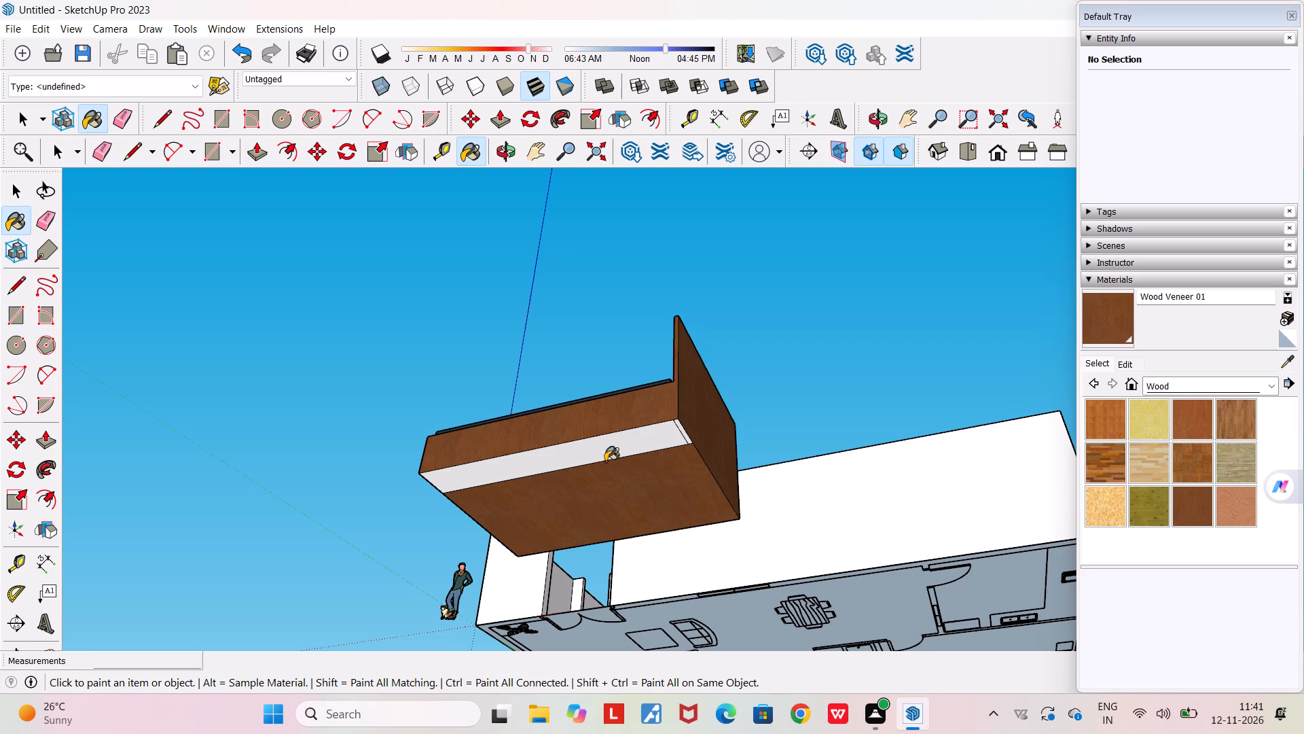
click(605, 461)
click(680, 435)
scroll(679, 440, up, 5)
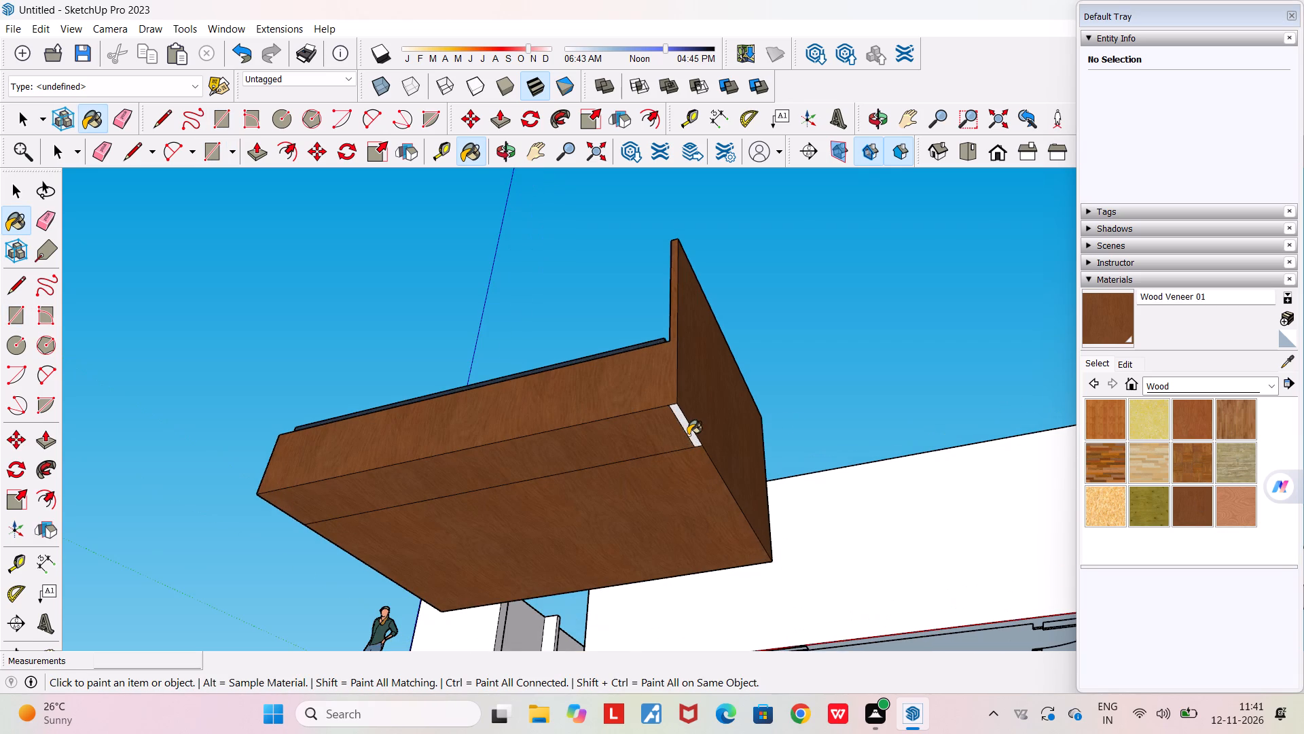
click(689, 435)
Erase the leftover dividing edges on the underside of the bed so it becomes one clean face.
middle_drag(622, 456, 911, 679)
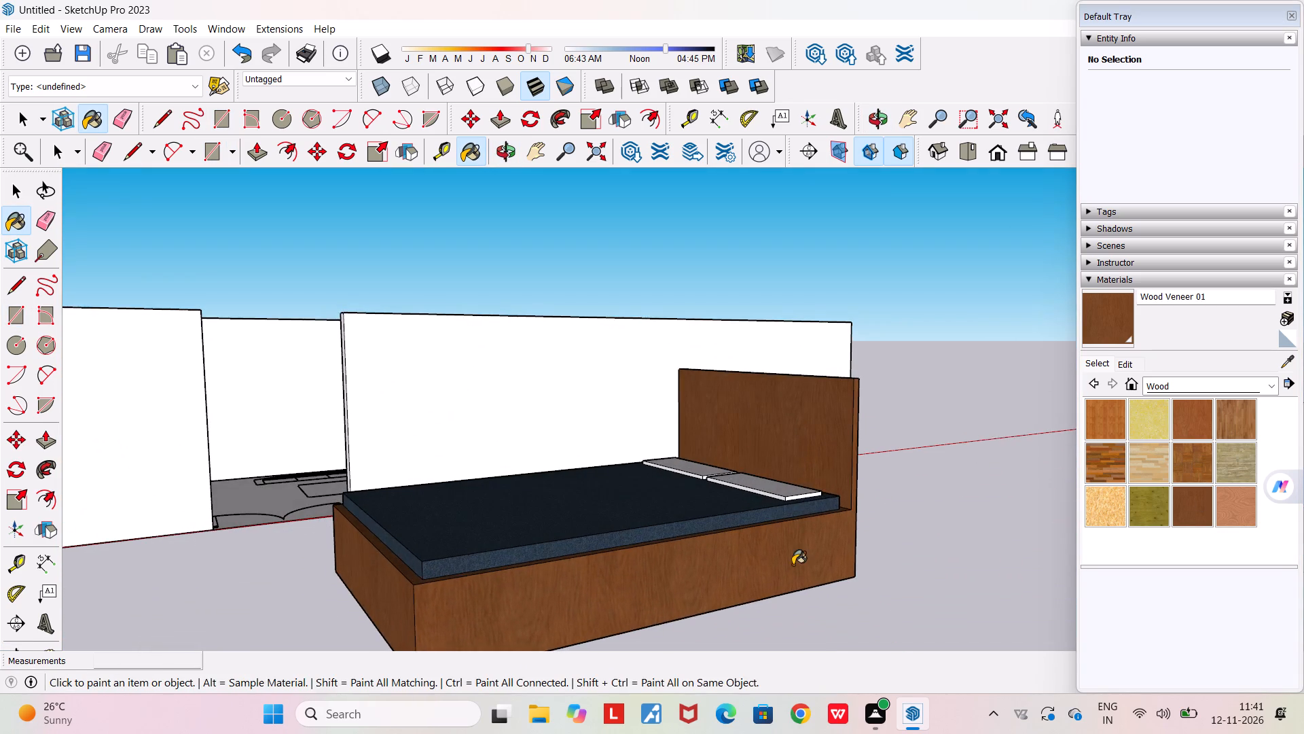
middle_drag(799, 549, 850, 355)
click(134, 120)
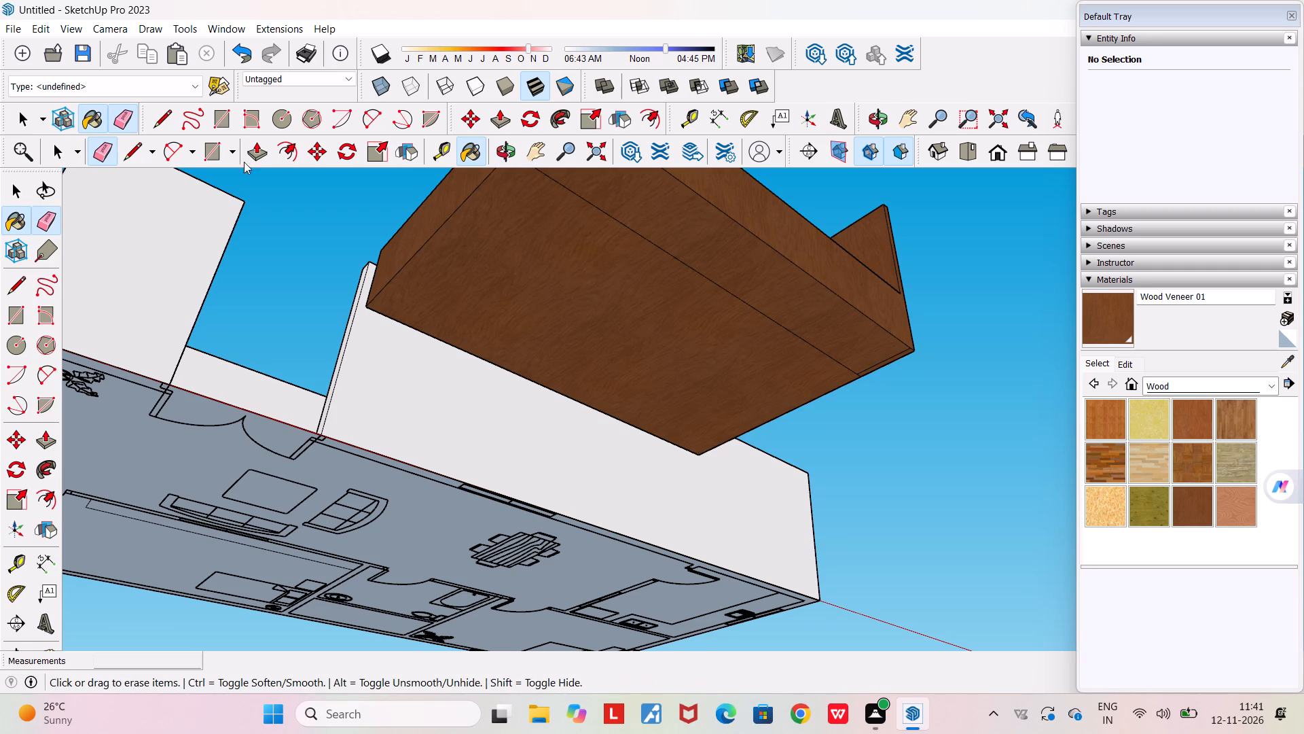
drag(659, 238, 650, 249)
scroll(863, 378, up, 6)
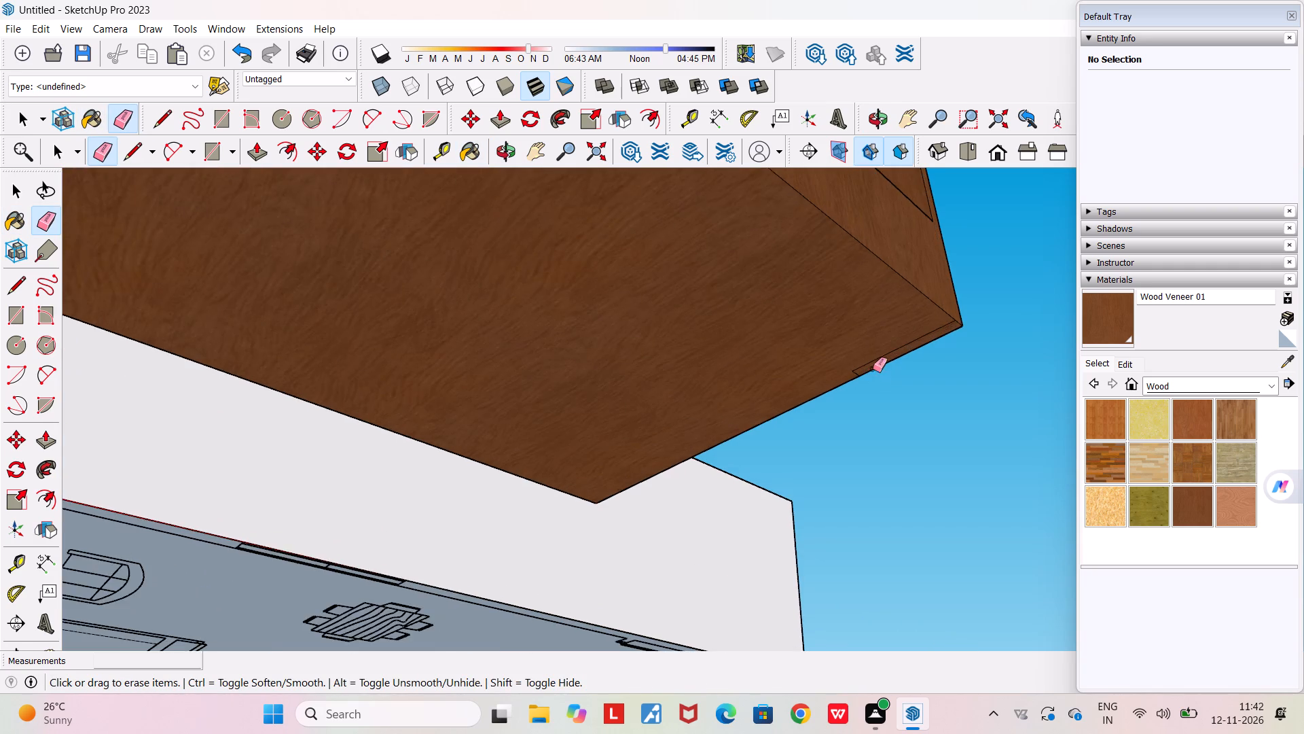
scroll(871, 365, up, 6)
drag(872, 363, 862, 356)
drag(849, 373, 838, 380)
scroll(835, 354, down, 2)
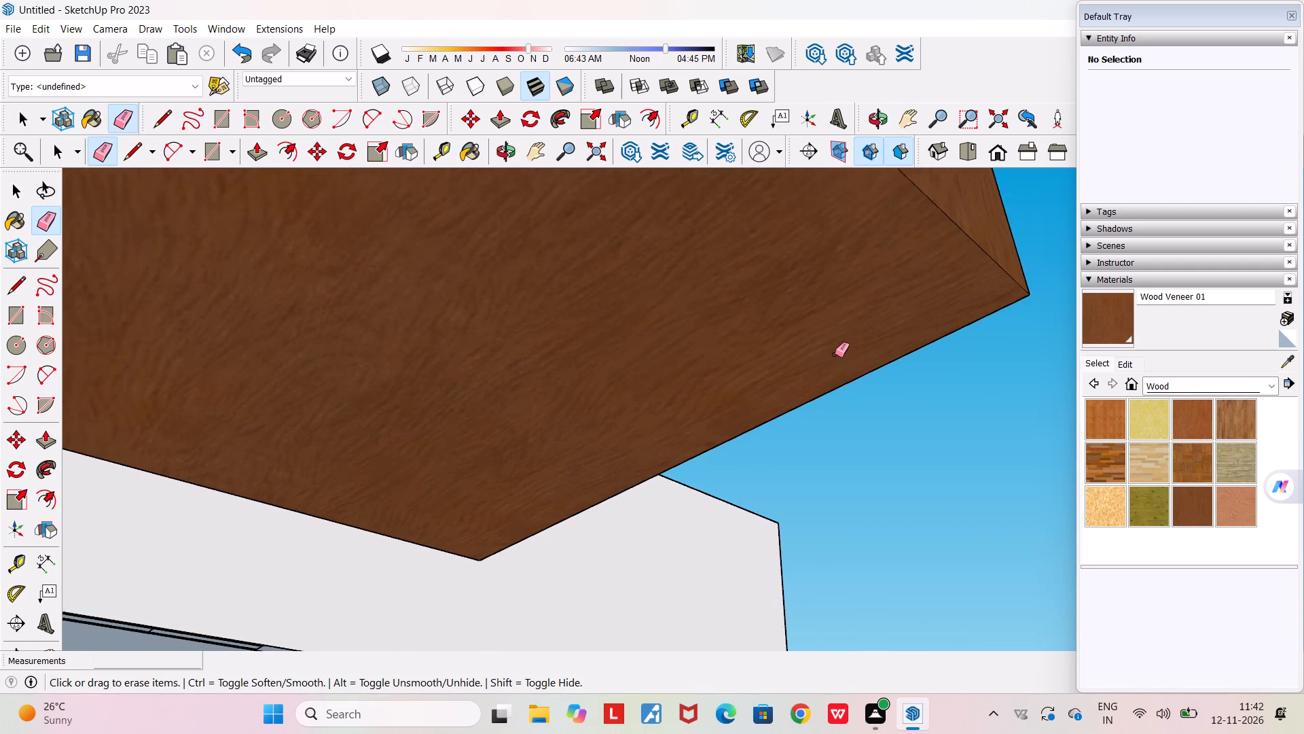
Examine the painted bed from below, from the foot end and next to the house.
scroll(835, 354, down, 1)
middle_drag(820, 300, 843, 409)
scroll(843, 409, down, 7)
middle_drag(818, 386, 845, 280)
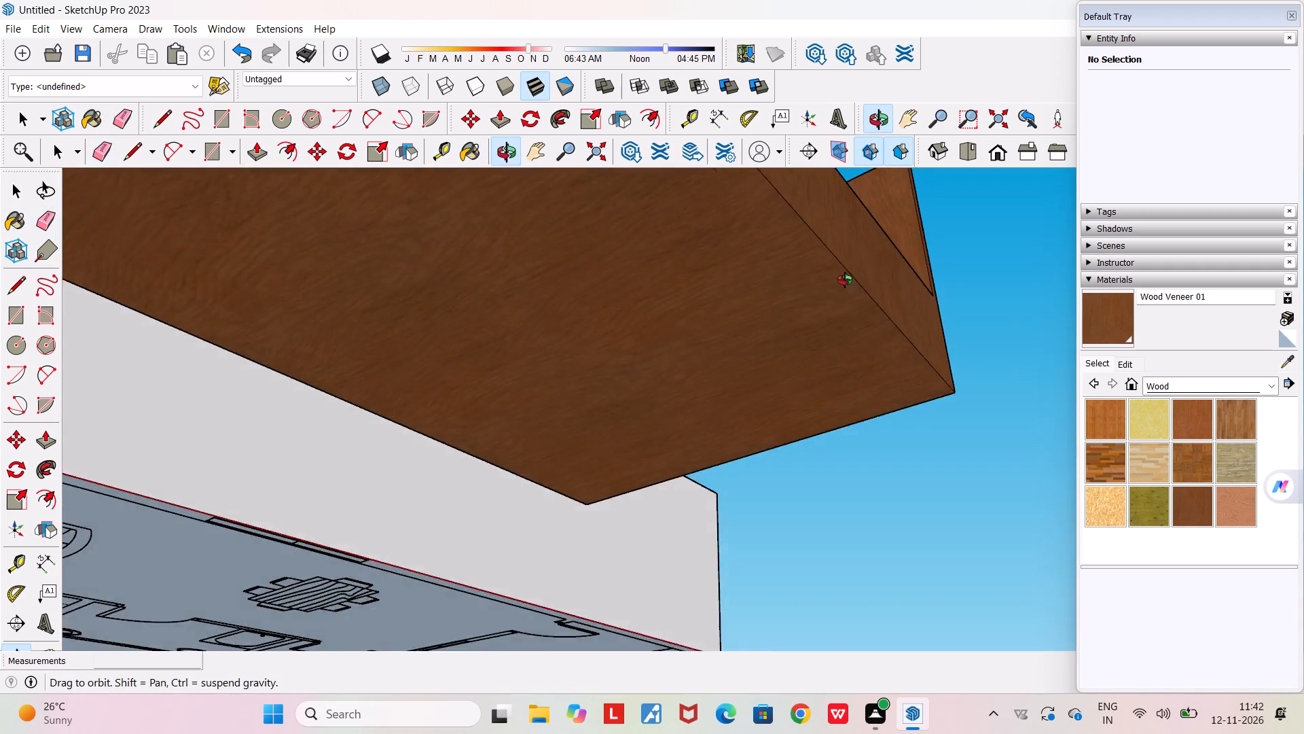
middle_drag(845, 280, 1016, 456)
scroll(1016, 456, down, 5)
scroll(939, 452, down, 2)
middle_drag(900, 459, 545, 535)
scroll(545, 535, down, 4)
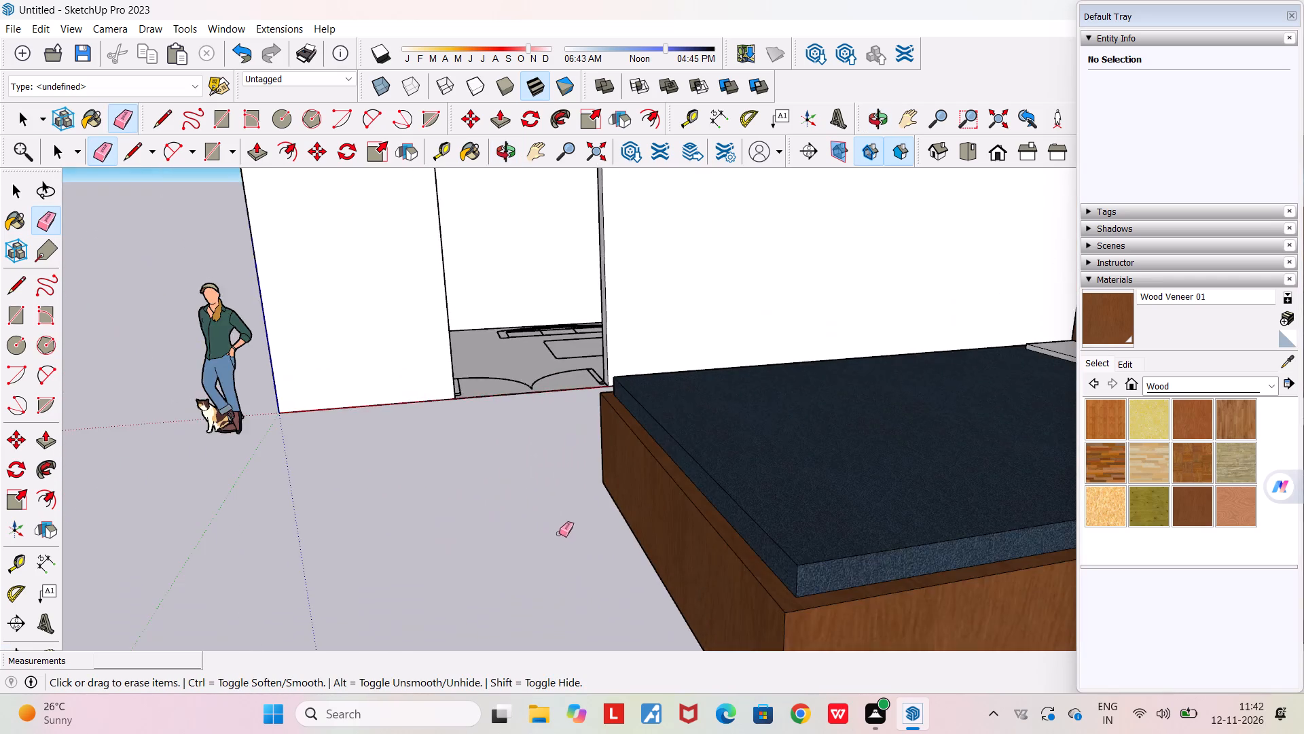
scroll(559, 534, down, 12)
middle_drag(632, 527, 949, 547)
scroll(949, 547, down, 2)
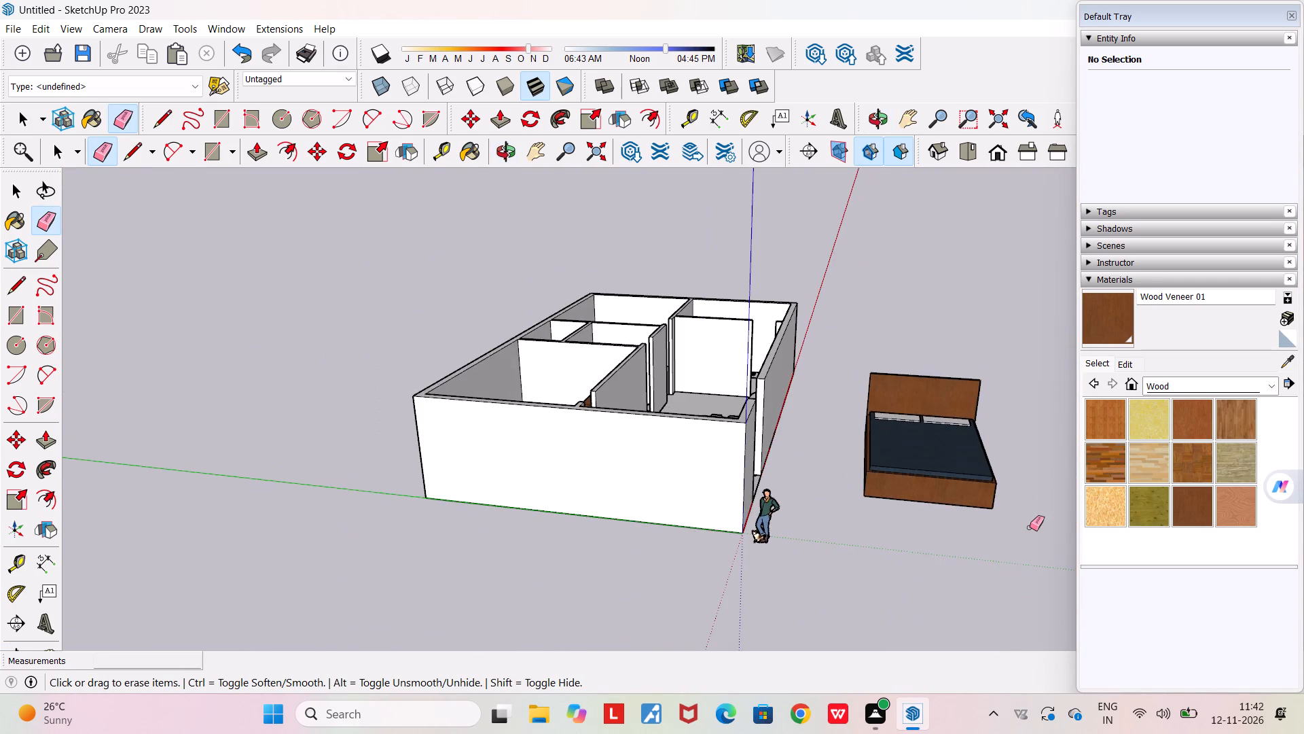
scroll(1030, 527, up, 9)
middle_drag(939, 527, 1070, 544)
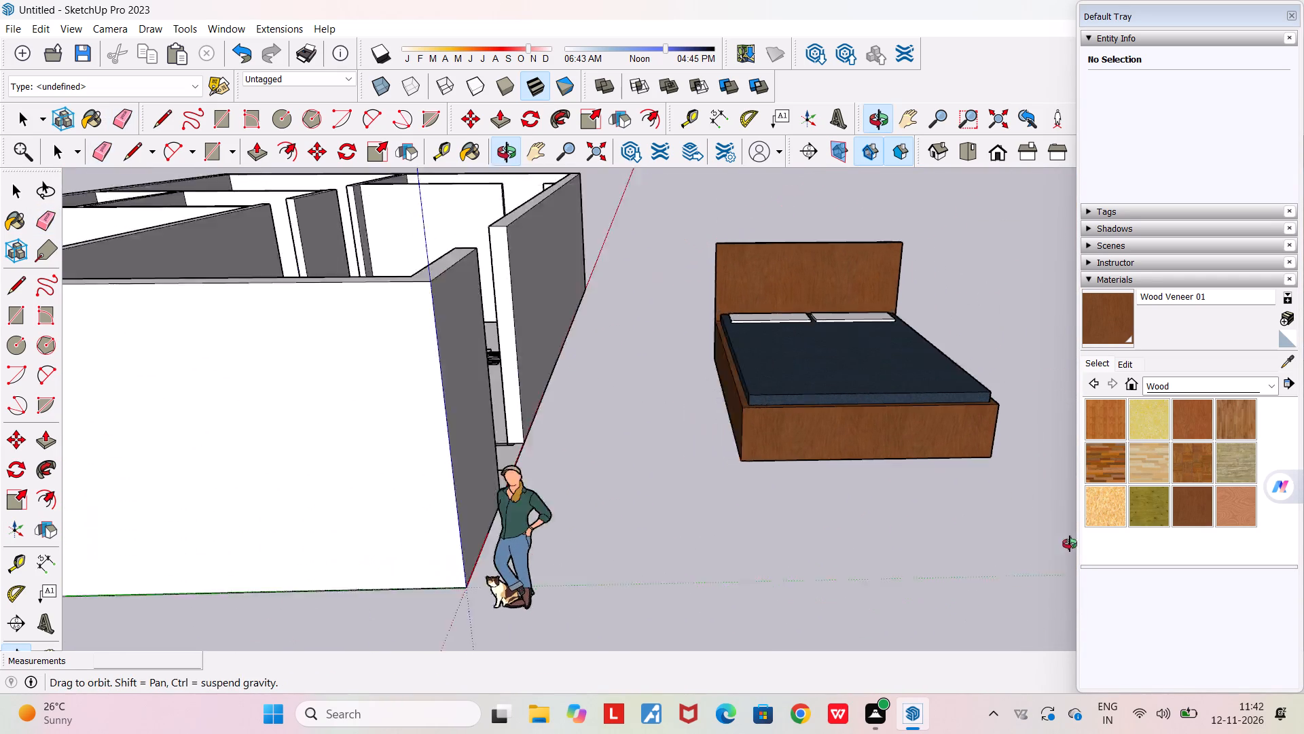
middle_drag(1070, 544, 1089, 543)
Make the whole bed, including headboard, mattress and pillows, into a single component with the default settings.
key(space)
scroll(986, 499, up, 1)
middle_drag(983, 498, 943, 498)
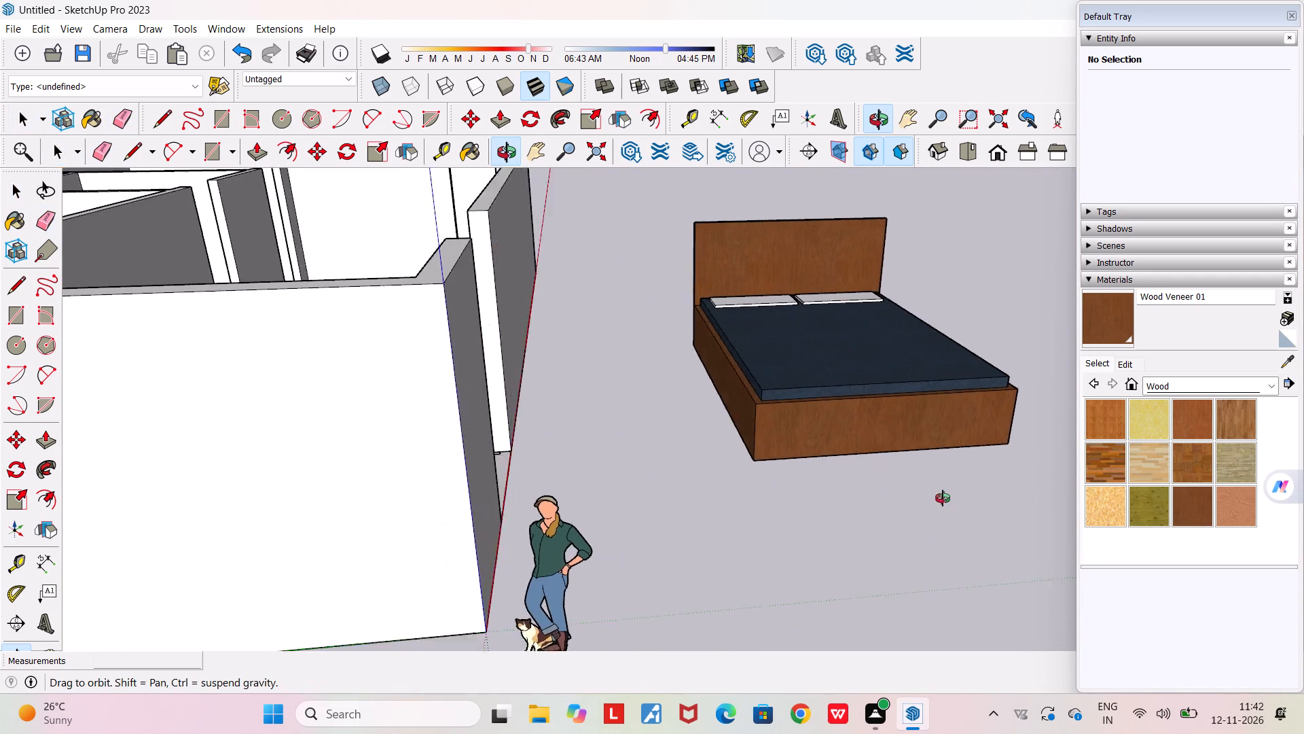
middle_drag(943, 498, 833, 508)
scroll(833, 508, down, 10)
drag(765, 307, 1019, 557)
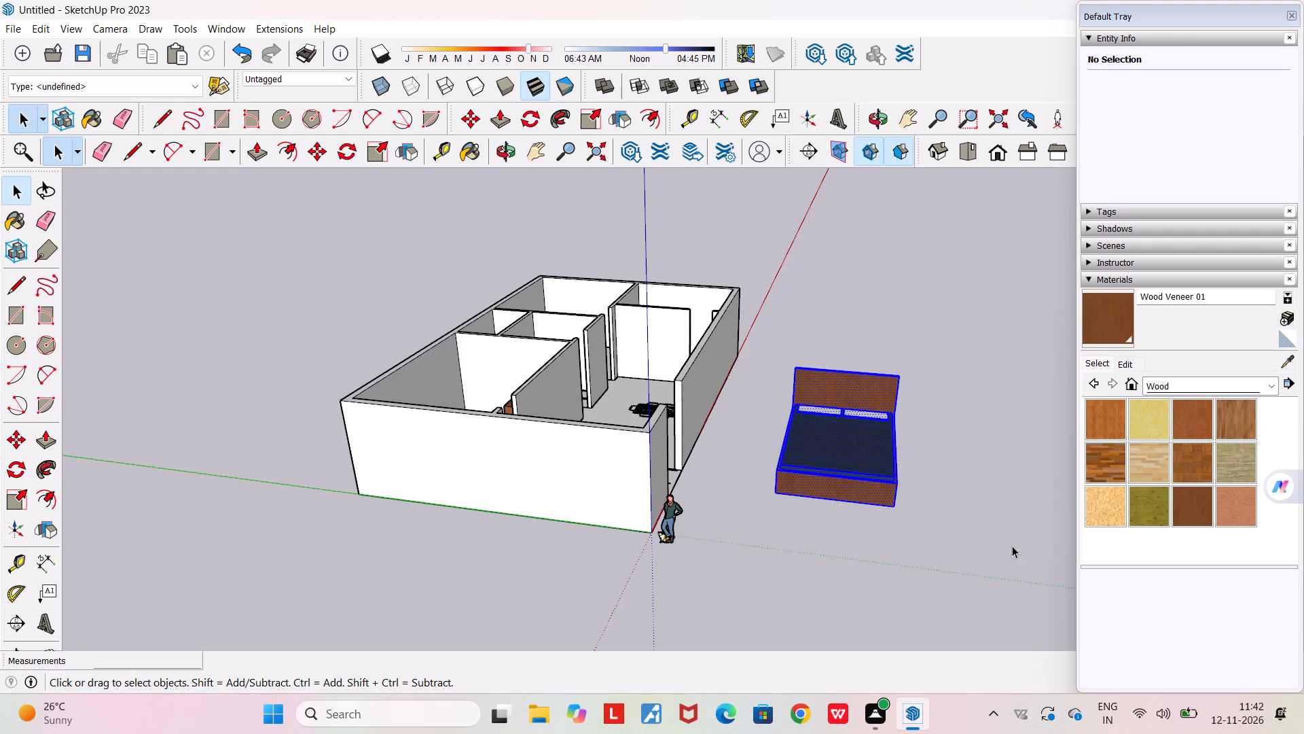
right_drag(886, 435, 871, 427)
click(947, 544)
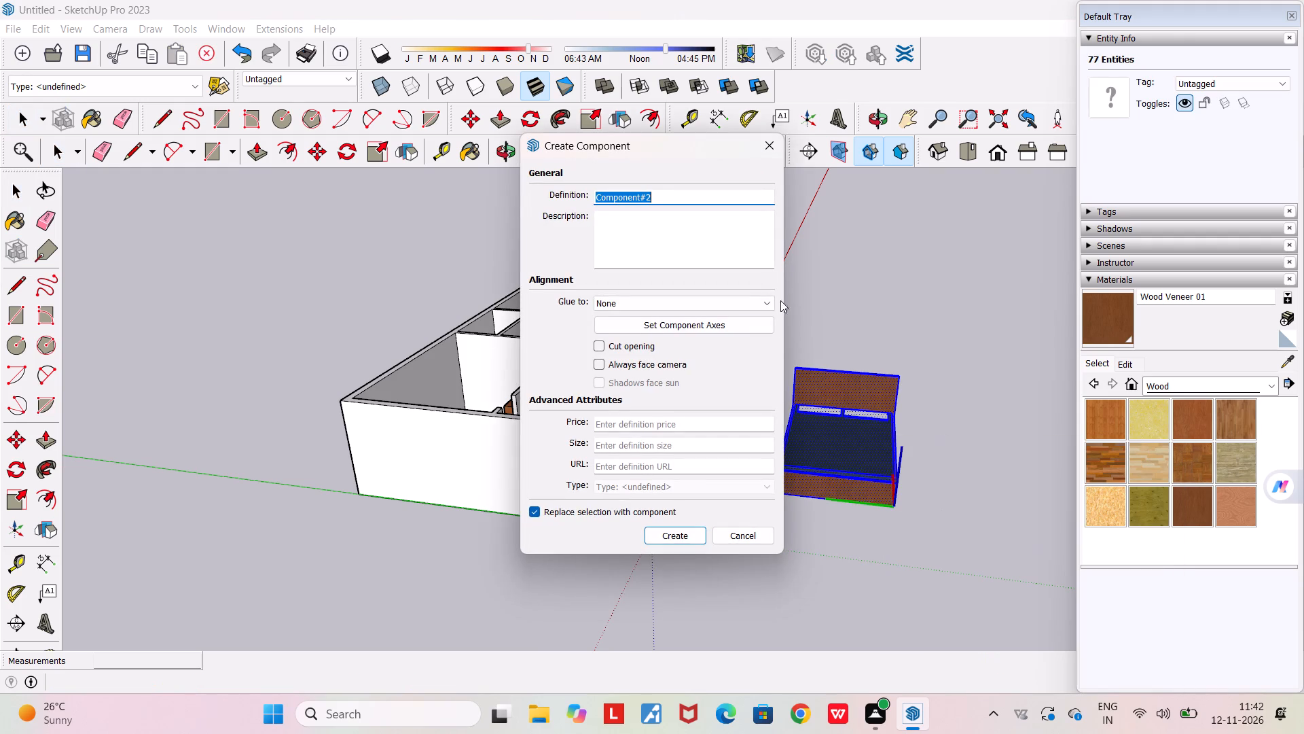
click(668, 532)
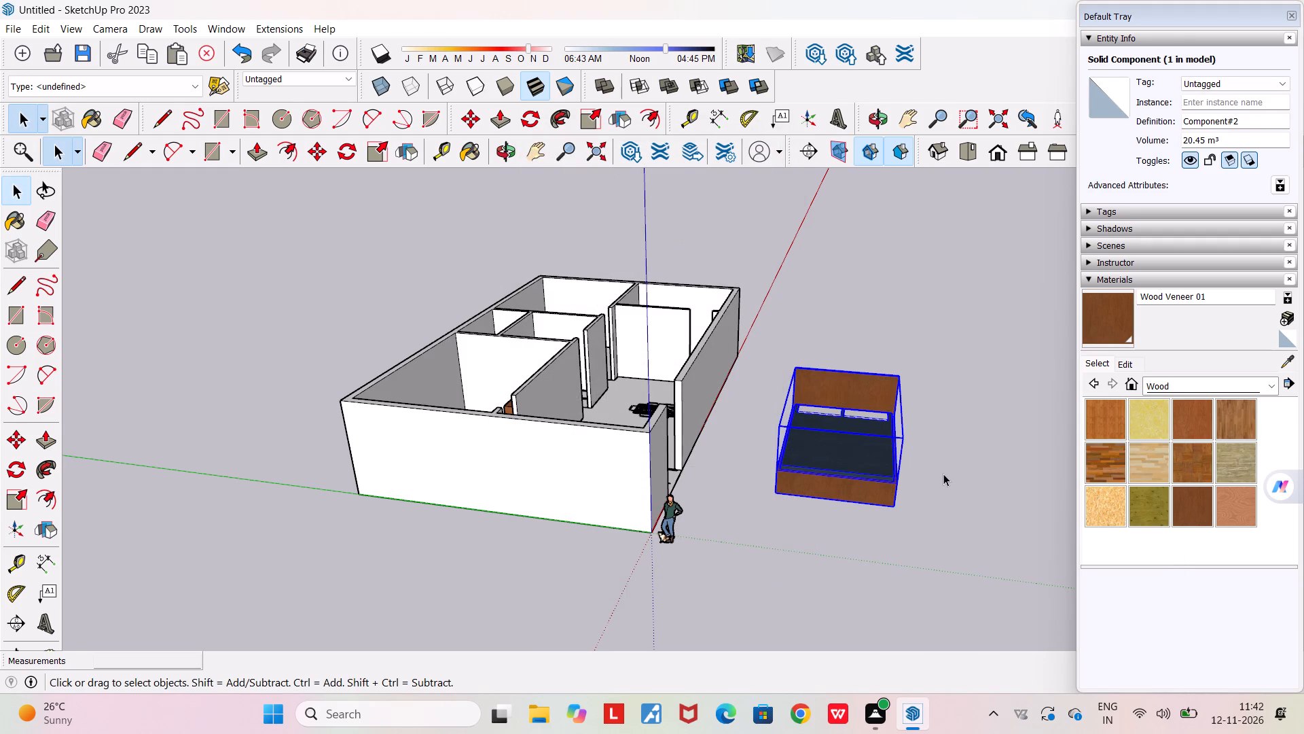
click(952, 478)
key(space)
Examine the bed component beside the house from several distances and angles.
middle_drag(944, 497, 879, 471)
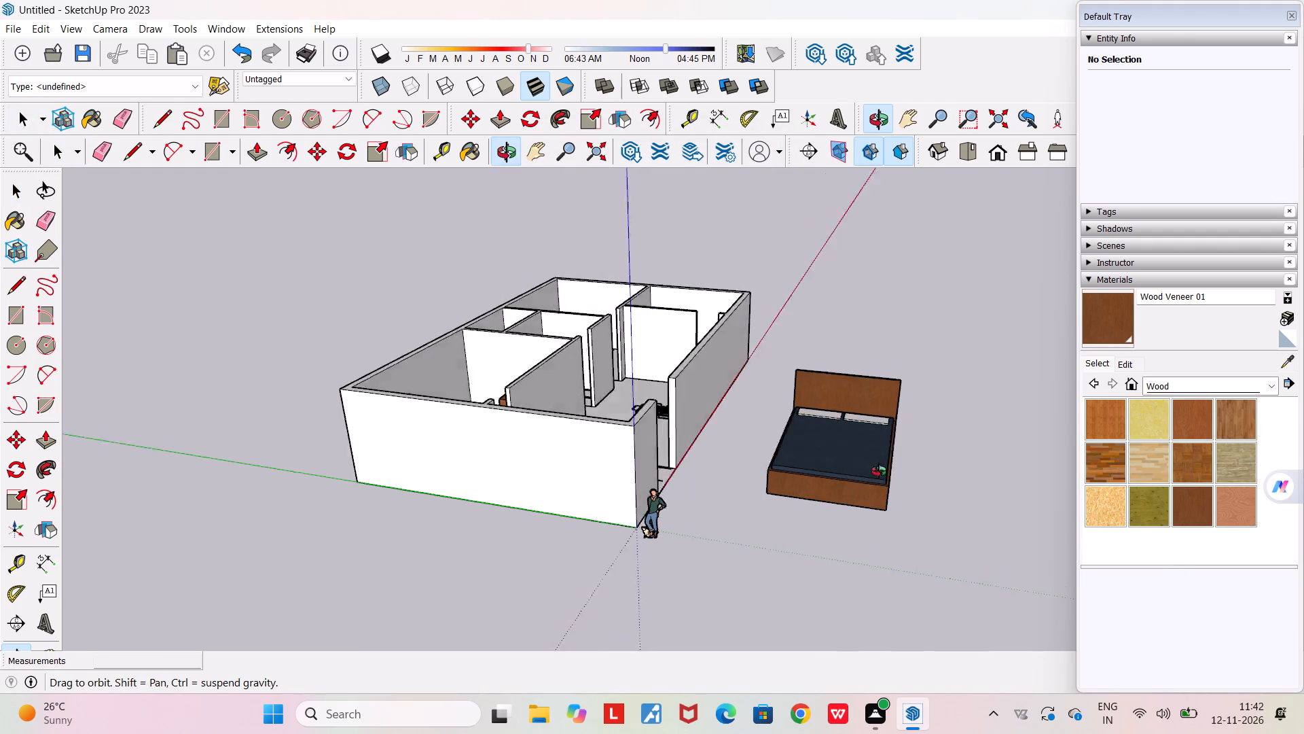
middle_drag(879, 471, 908, 387)
scroll(908, 387, down, 5)
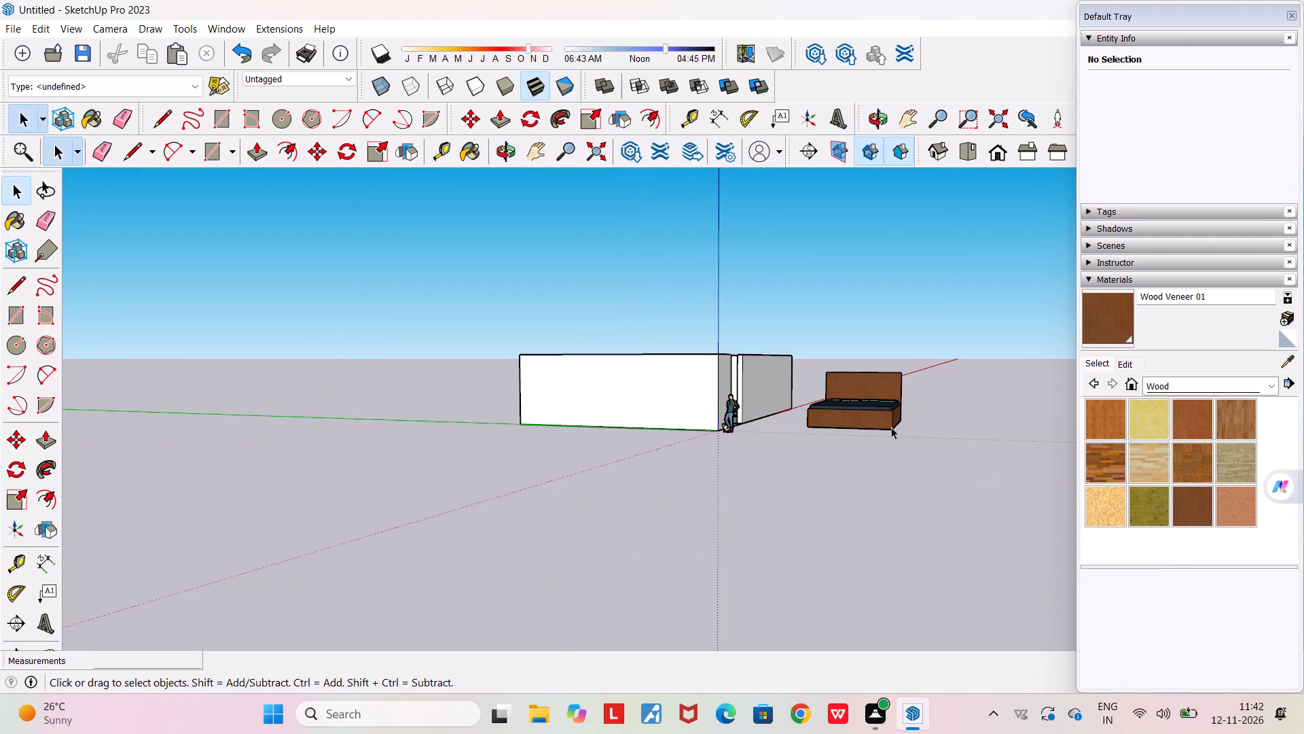
middle_drag(884, 478, 1058, 530)
scroll(852, 372, up, 7)
scroll(861, 451, up, 8)
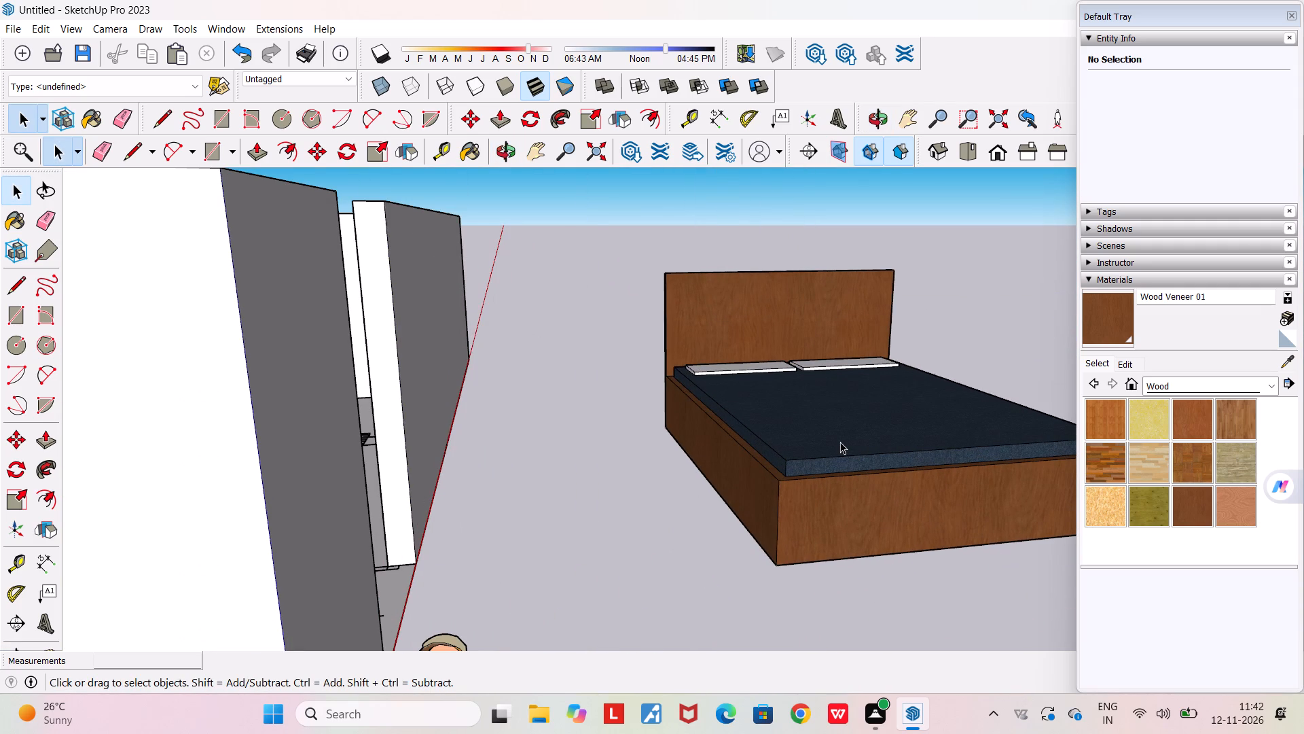
scroll(750, 451, down, 1)
middle_drag(782, 453, 689, 415)
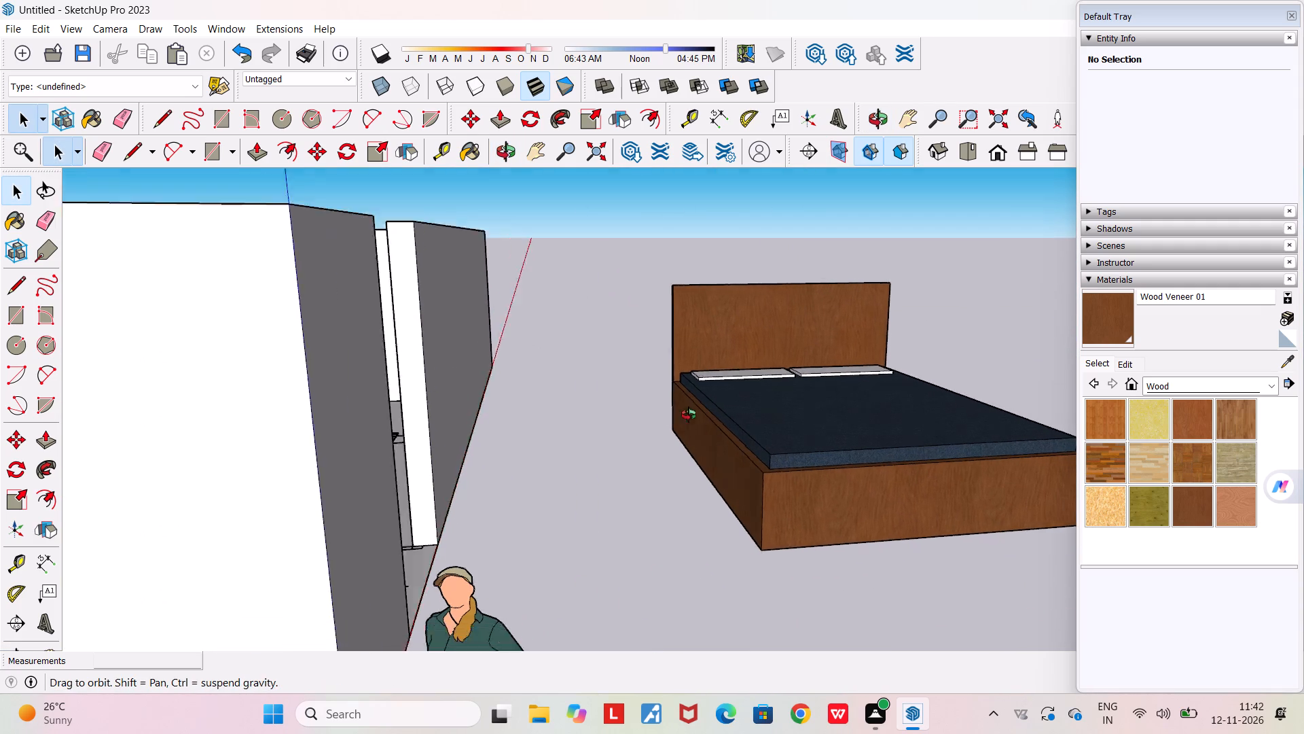
middle_drag(689, 415, 626, 394)
scroll(626, 394, down, 6)
middle_drag(635, 394, 725, 431)
scroll(725, 431, down, 3)
middle_drag(725, 431, 581, 445)
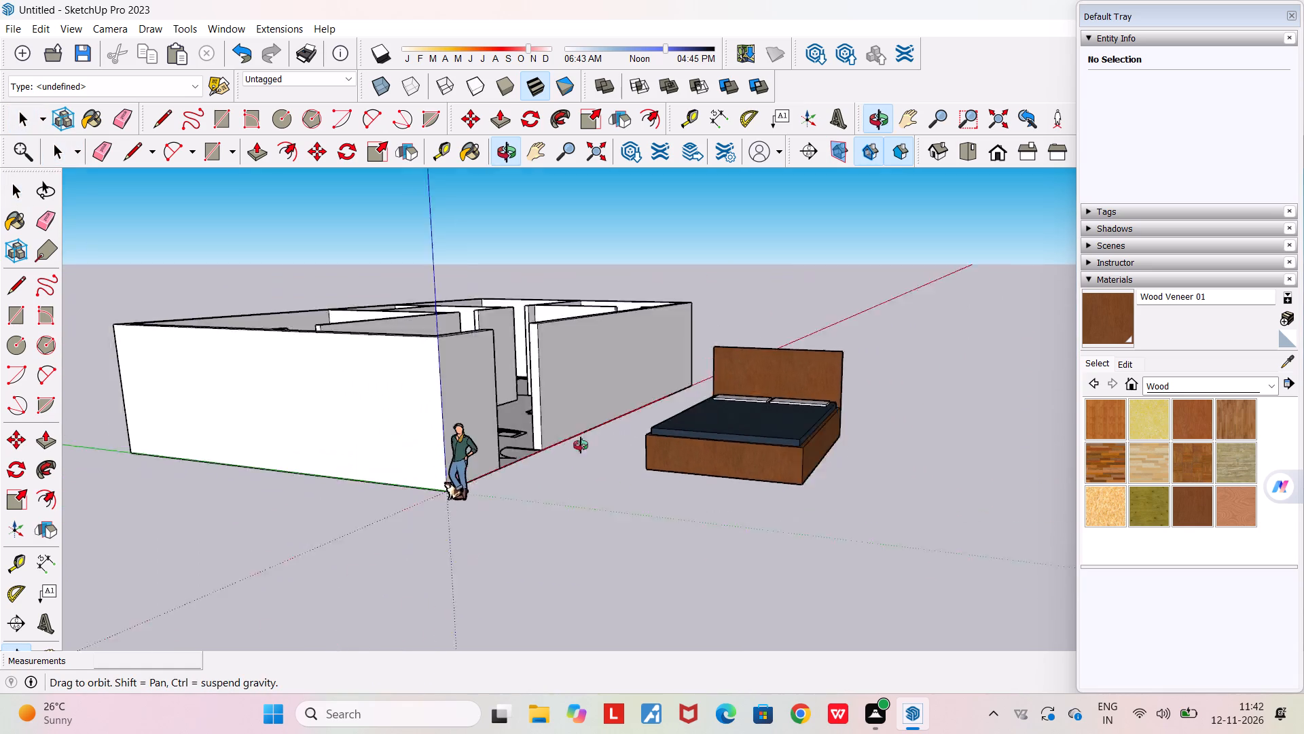
middle_drag(581, 445, 1007, 683)
scroll(344, 481, up, 1)
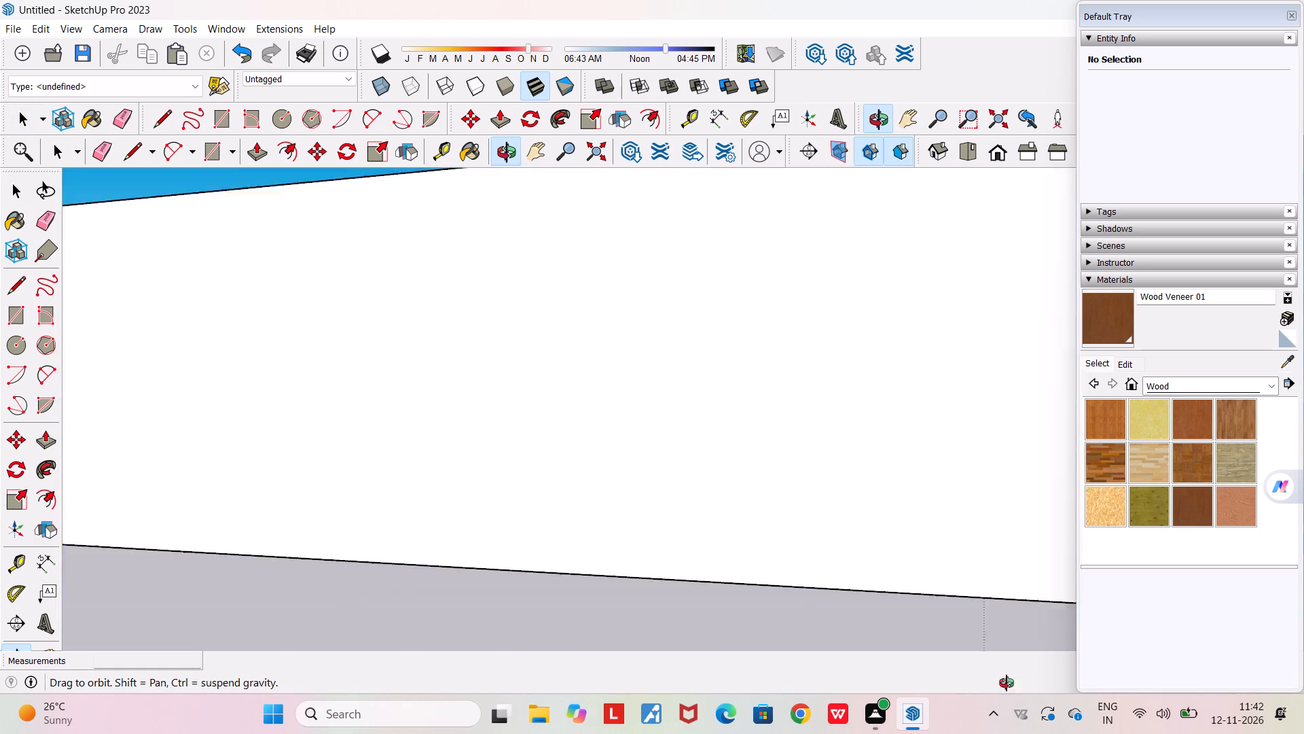
middle_drag(1007, 683, 834, 606)
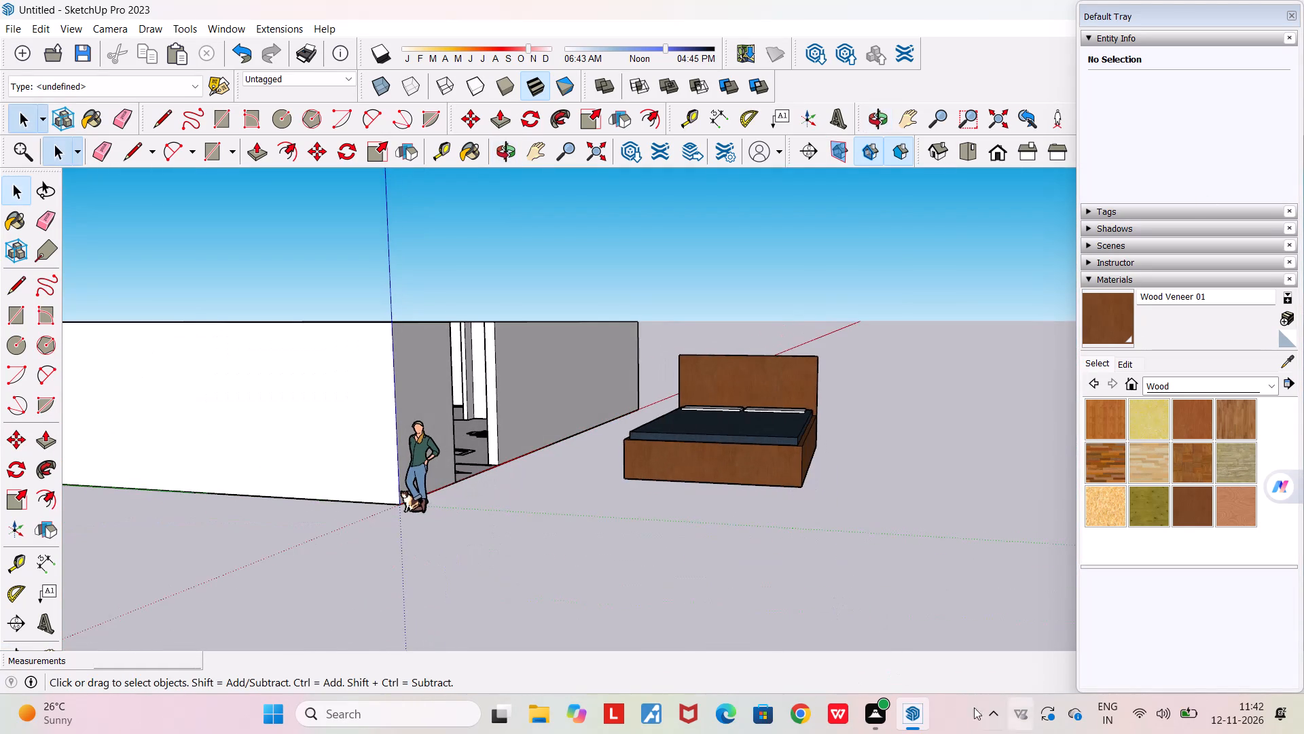
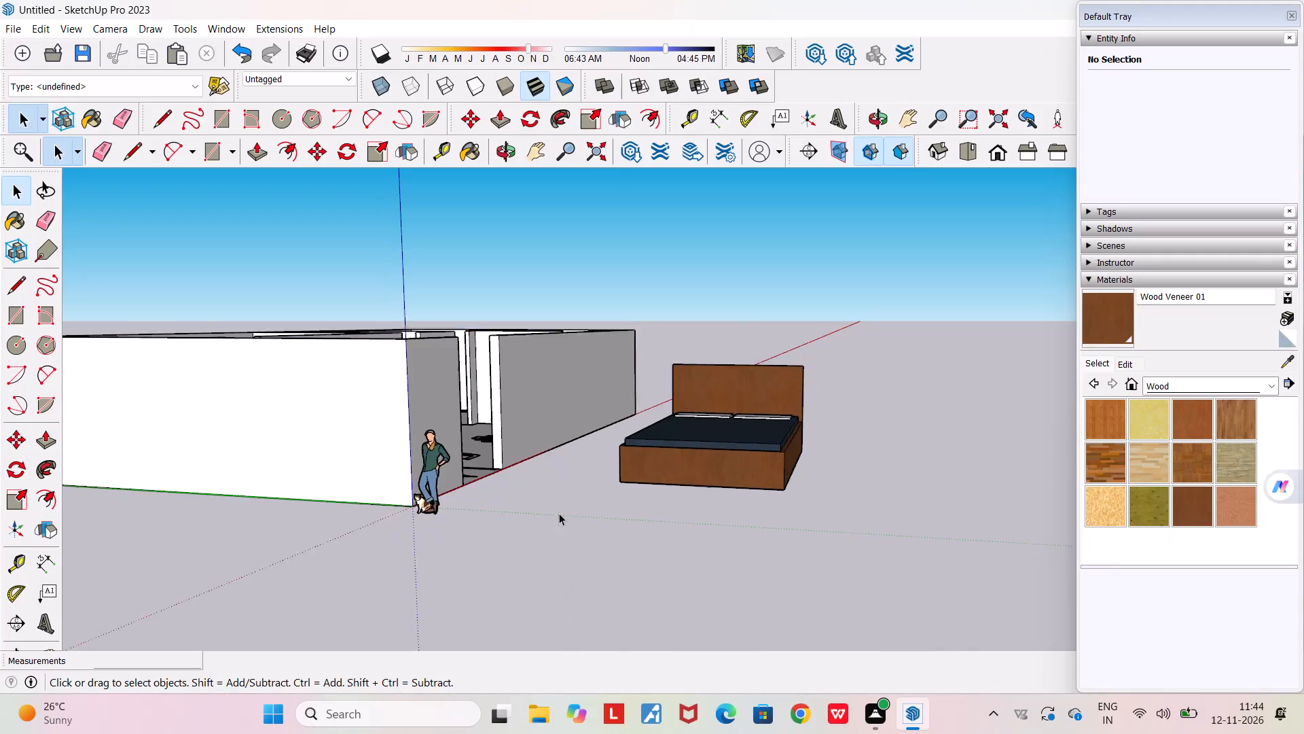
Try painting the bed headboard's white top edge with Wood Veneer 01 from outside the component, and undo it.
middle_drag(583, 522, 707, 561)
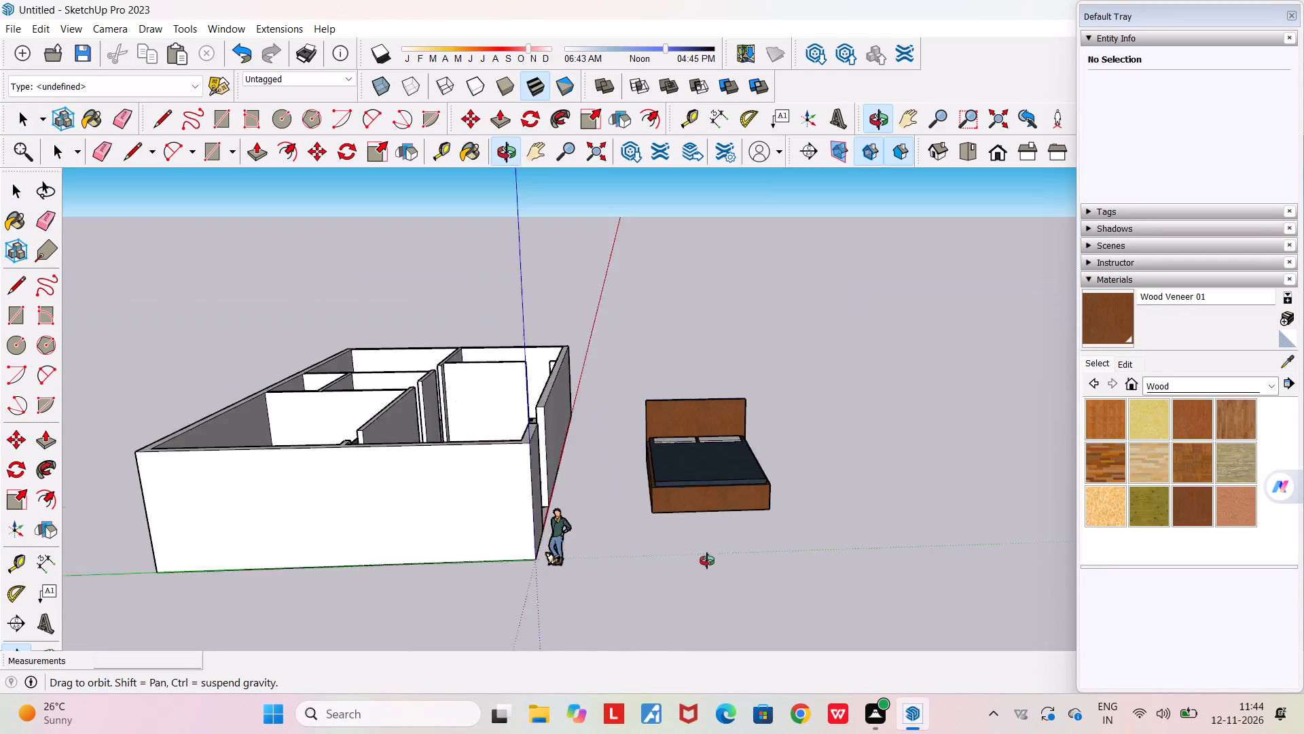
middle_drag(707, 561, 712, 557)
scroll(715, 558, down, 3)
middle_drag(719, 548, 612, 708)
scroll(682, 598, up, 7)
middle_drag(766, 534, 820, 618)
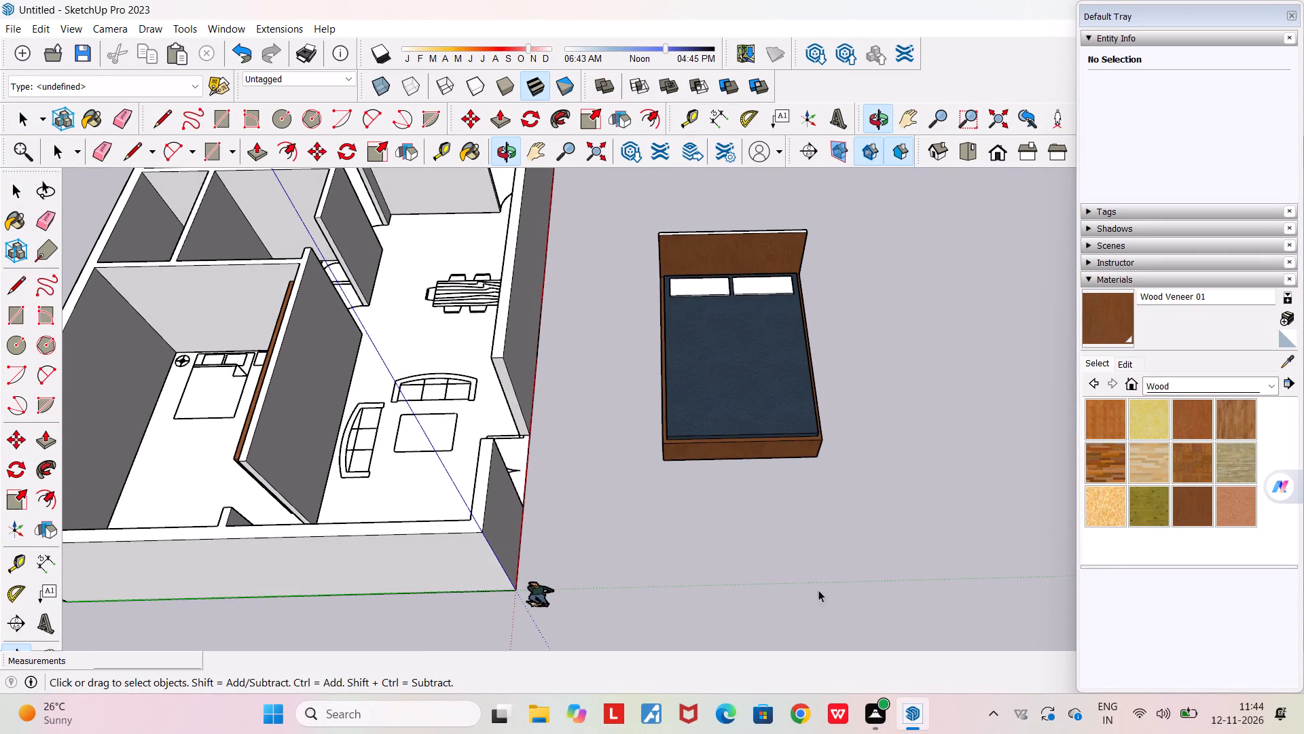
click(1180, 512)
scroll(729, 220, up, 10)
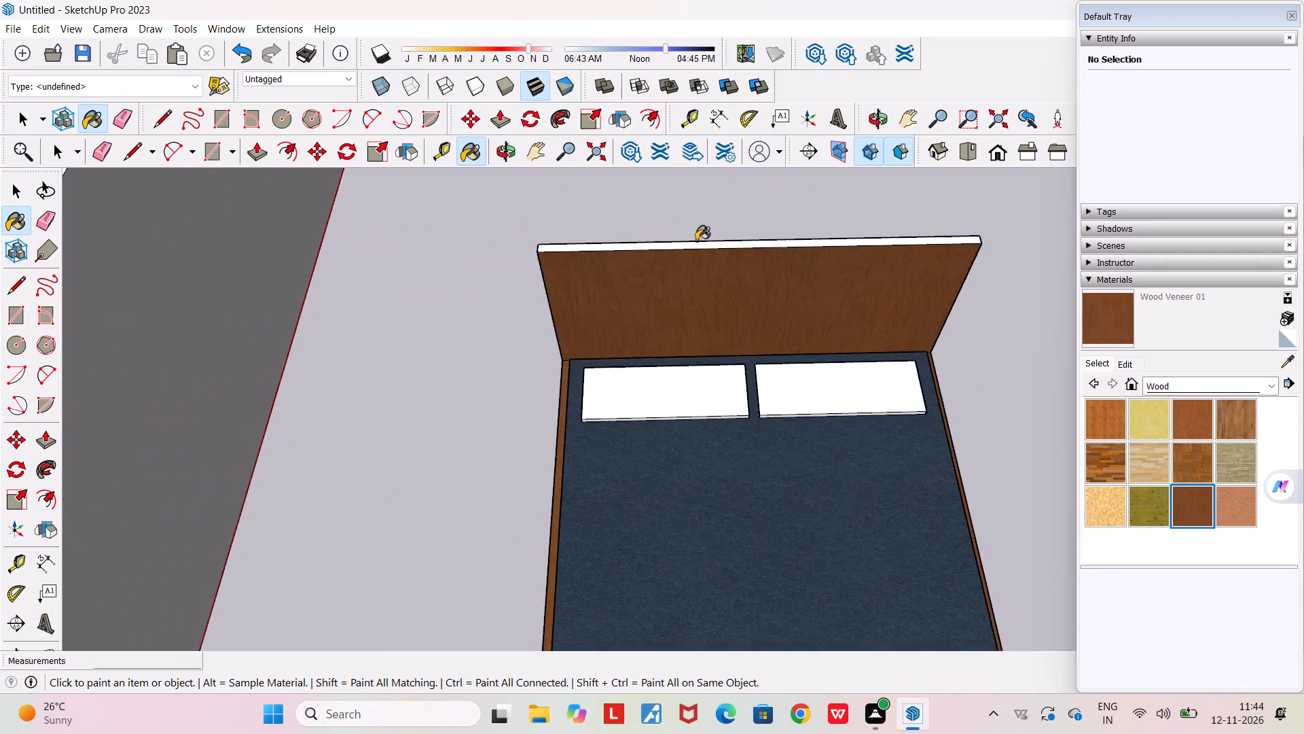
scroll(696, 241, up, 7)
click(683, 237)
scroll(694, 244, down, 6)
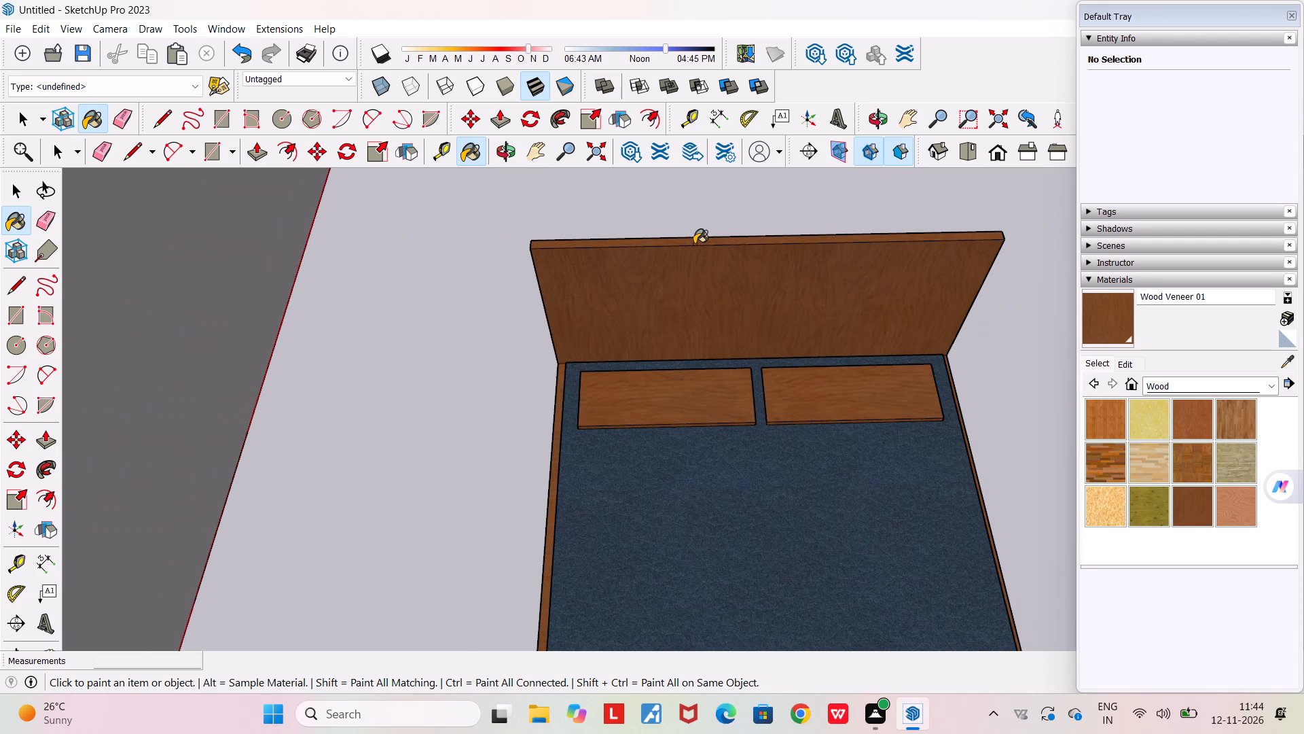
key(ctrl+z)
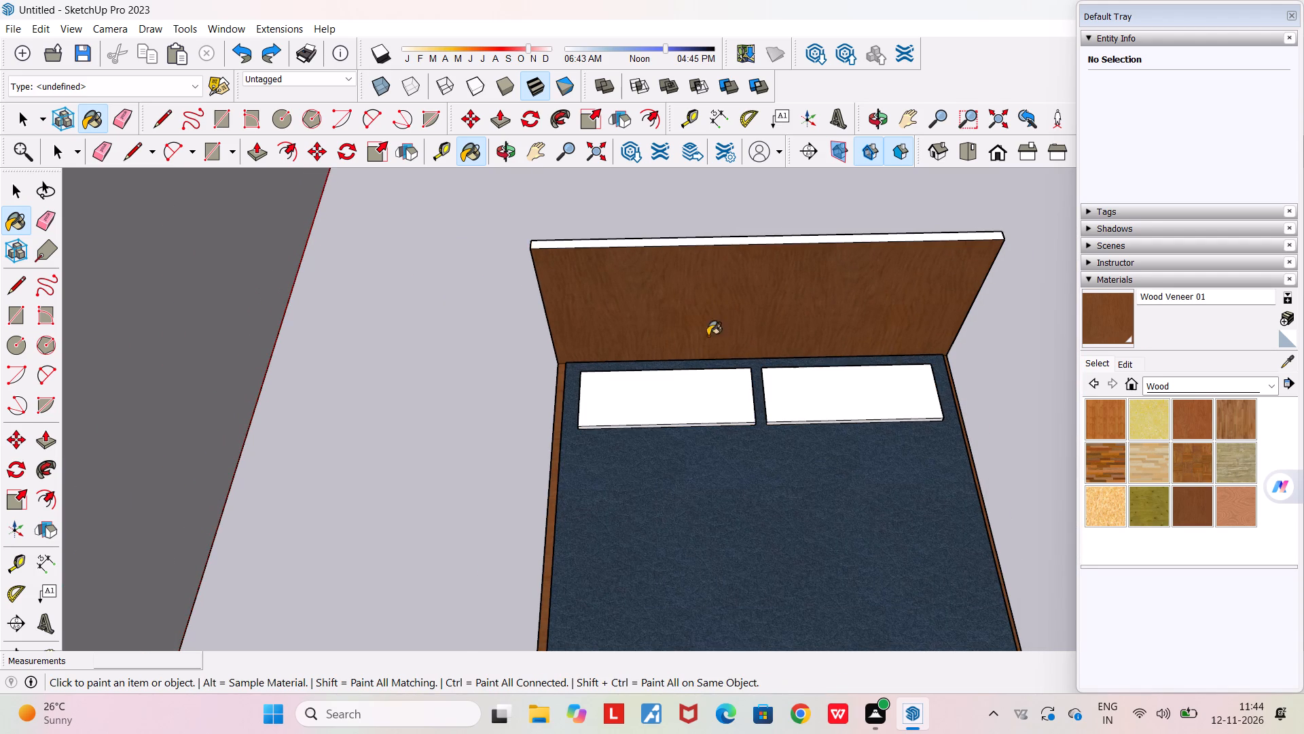
Inside the bed component, paint the headboard's top edge with Wood Veneer 01, and leave the component.
key(space)
double_click(702, 458)
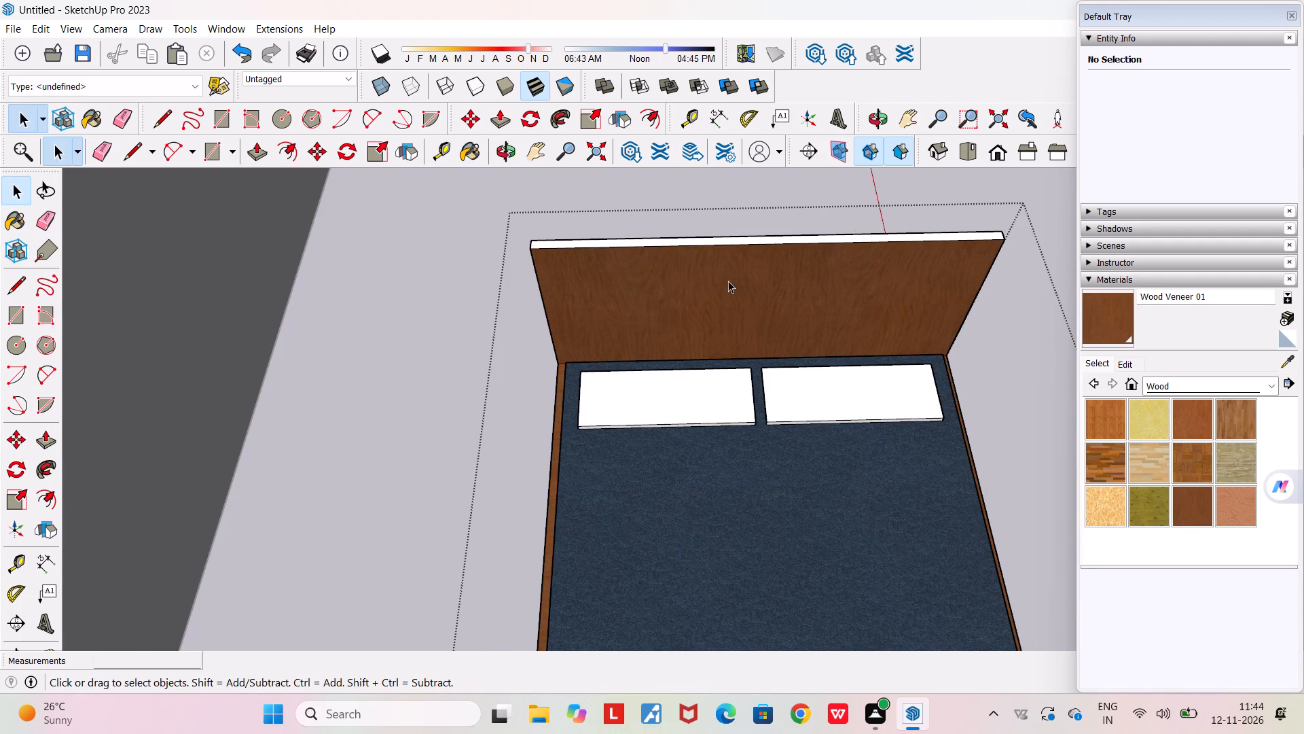
click(1187, 500)
scroll(743, 239, up, 4)
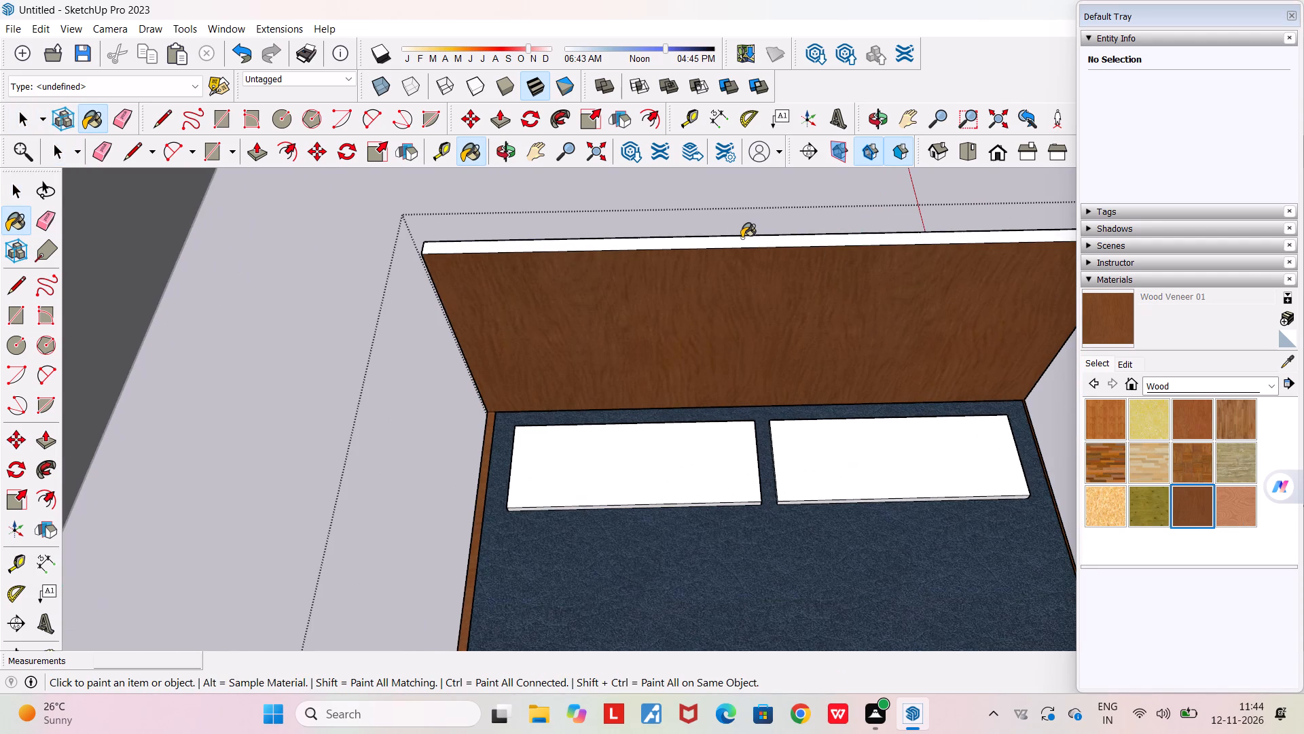
click(742, 238)
scroll(747, 247, down, 6)
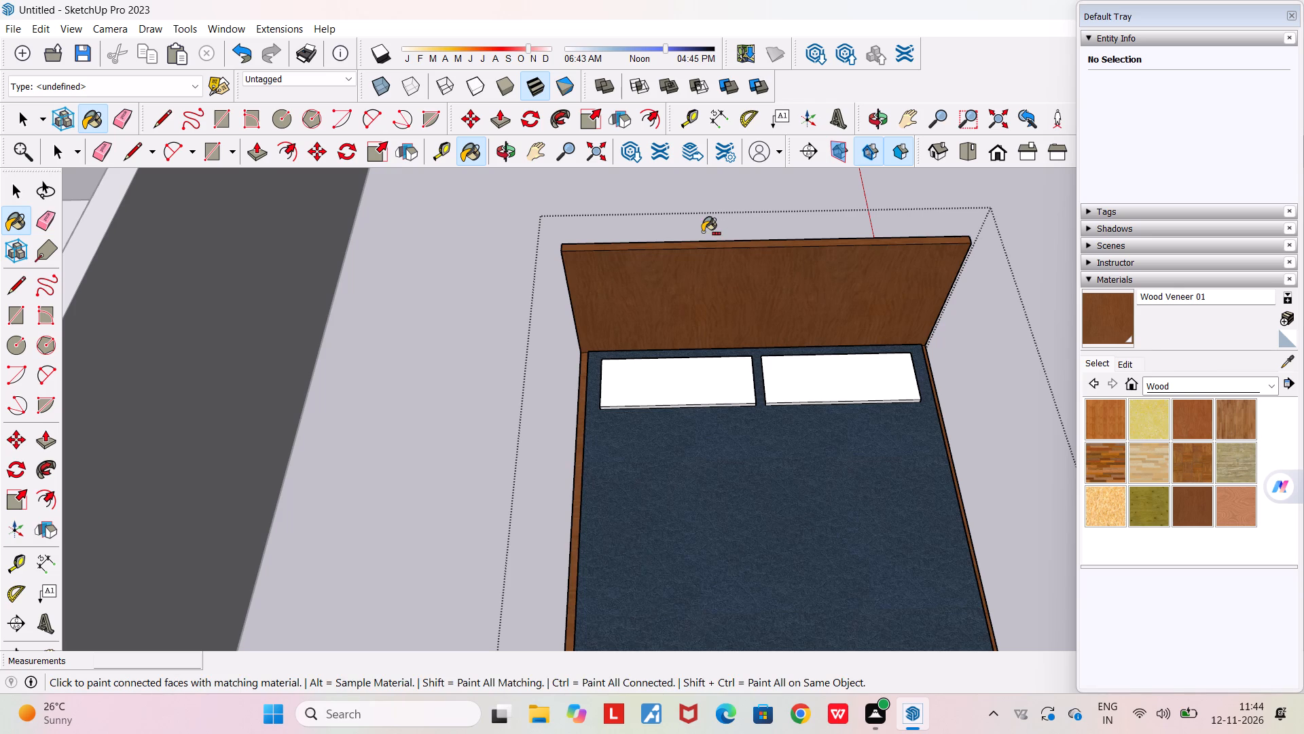
key(space)
click(689, 225)
click(683, 195)
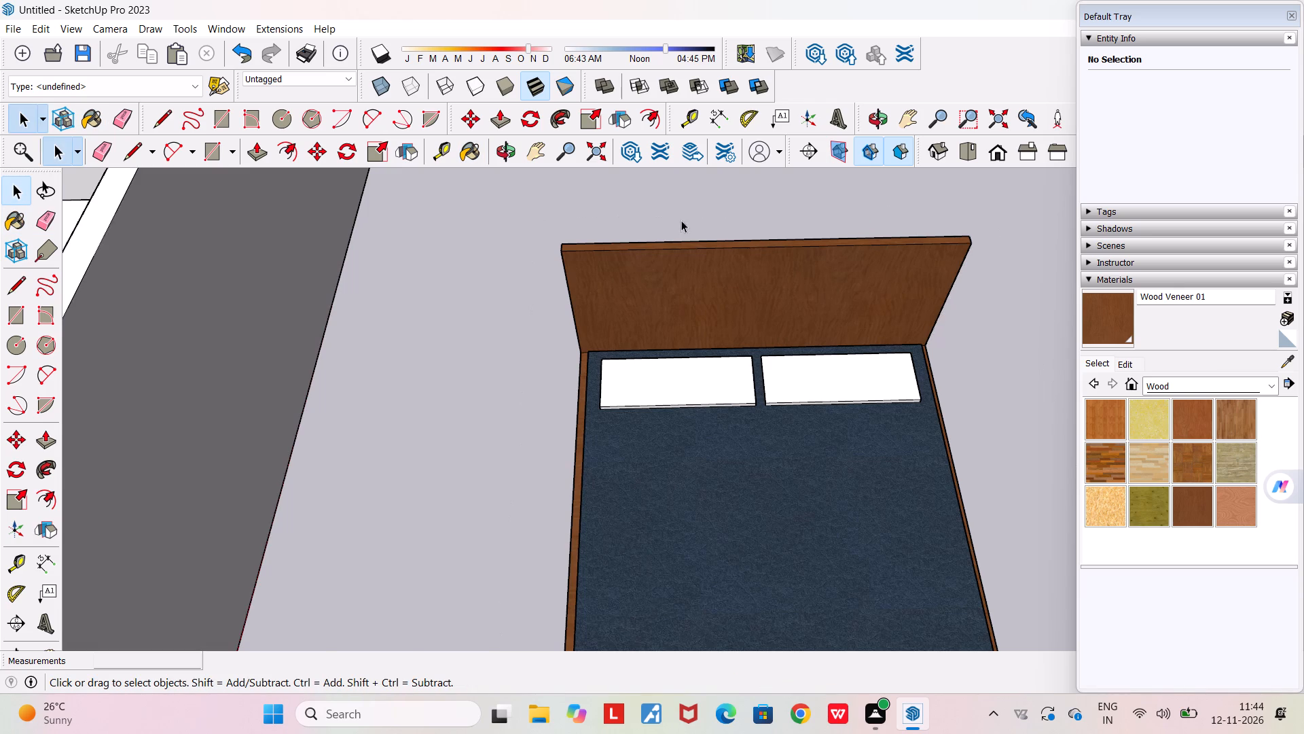
Move the whole bed component about 13.2 m from beside the house into the bedroom with the wardrobe.
scroll(681, 236, down, 7)
drag(585, 207, 935, 559)
drag(933, 559, 937, 608)
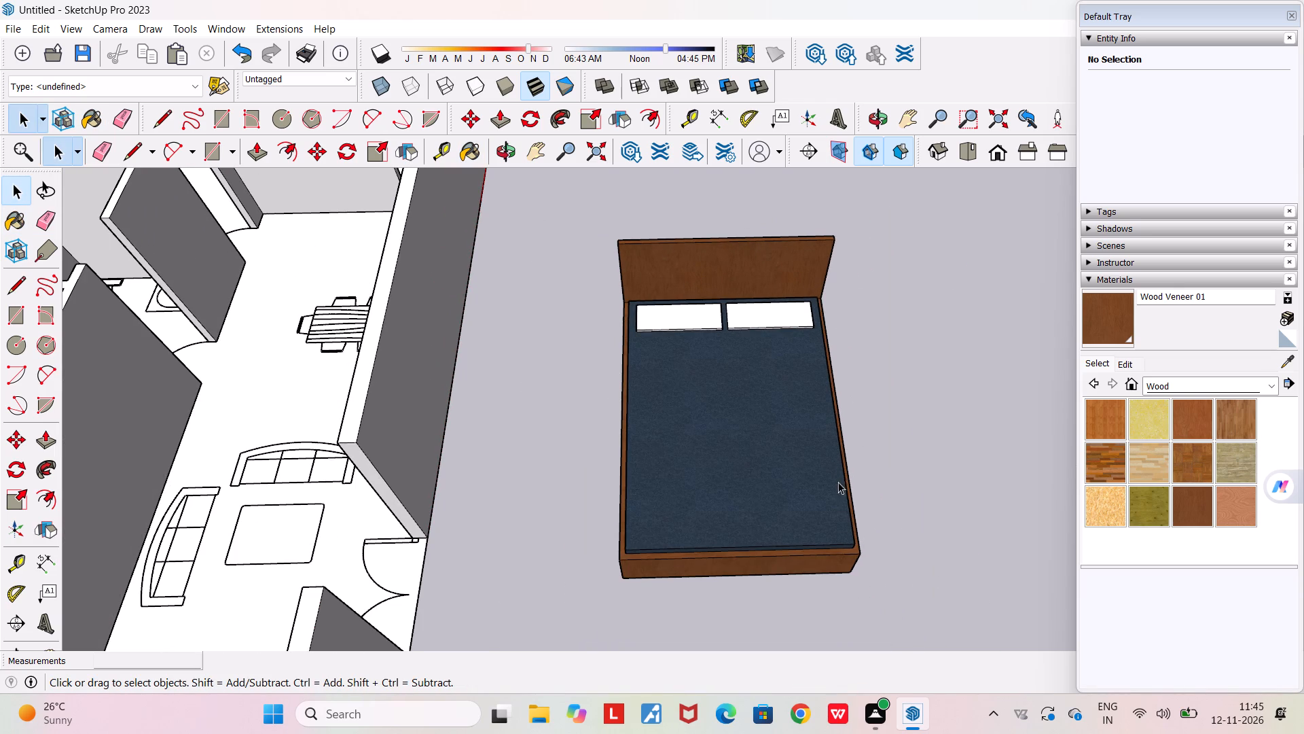
drag(535, 169, 954, 657)
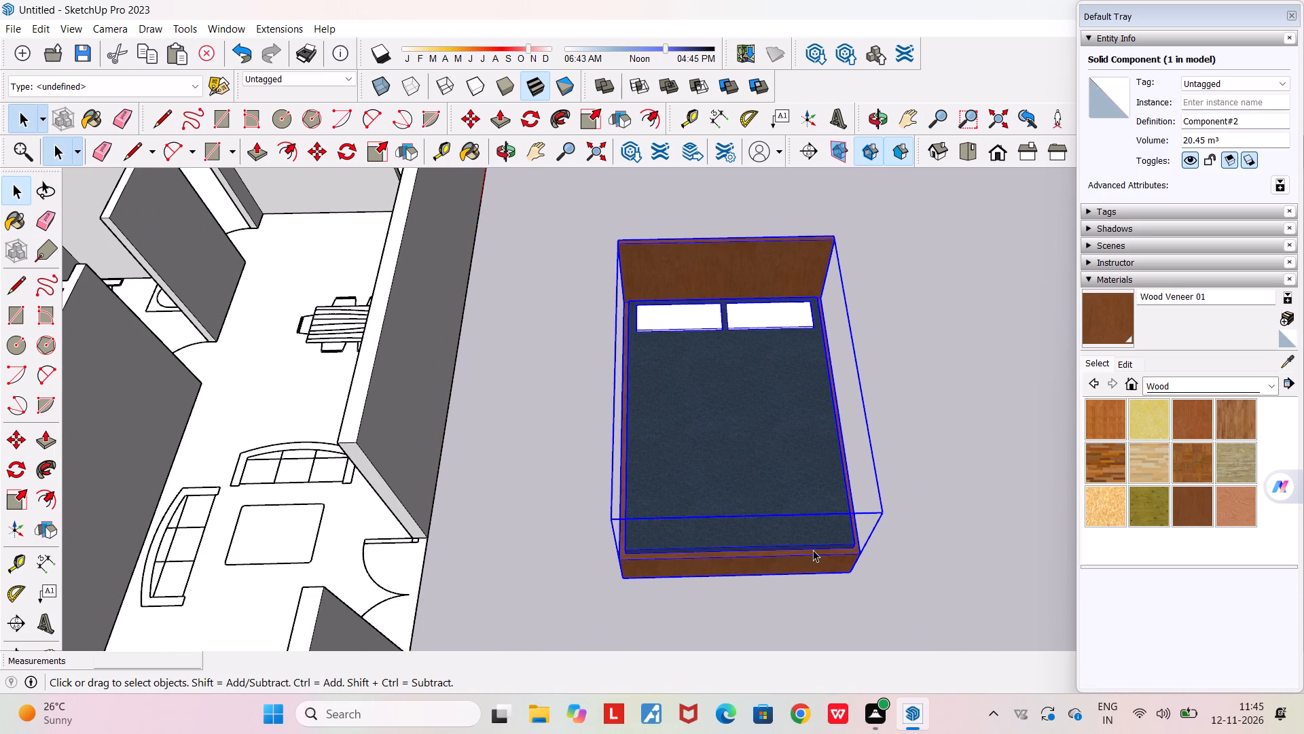
key(m)
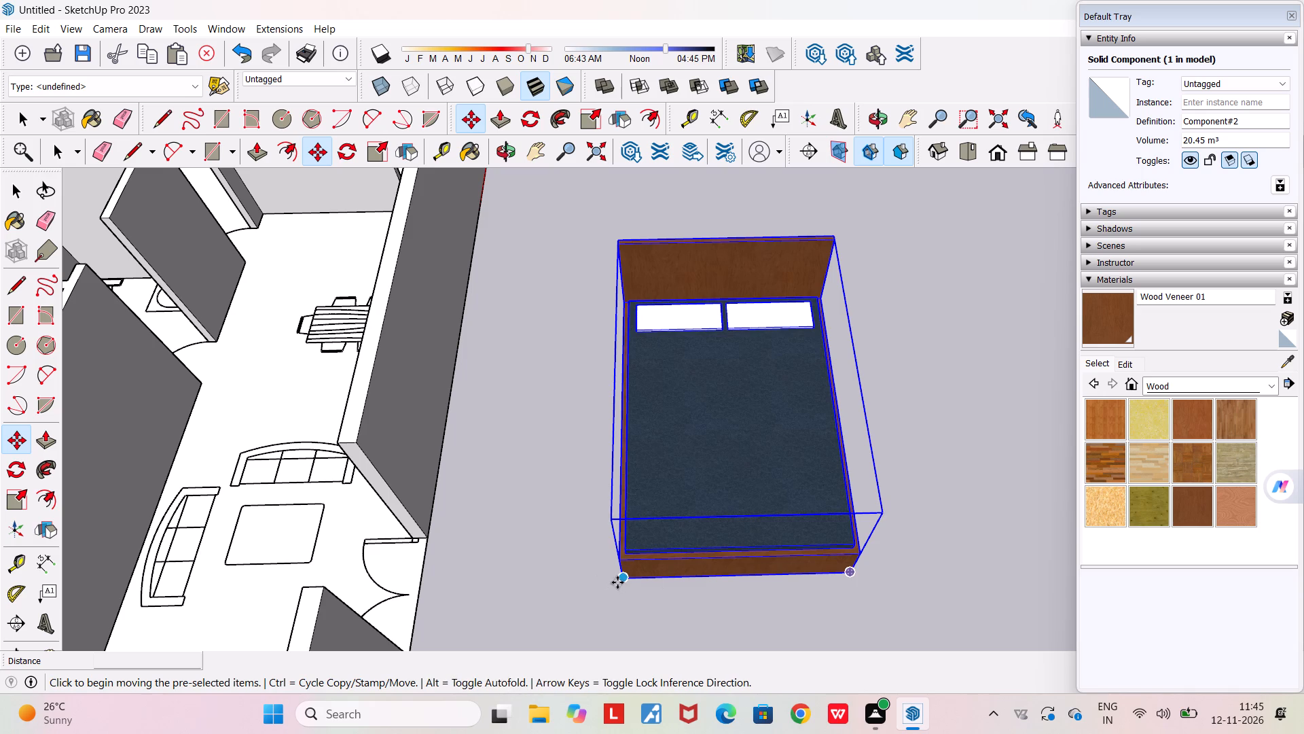
click(617, 582)
scroll(617, 582, down, 9)
scroll(256, 627, up, 6)
middle_drag(256, 627, 327, 534)
scroll(327, 534, down, 6)
middle_drag(336, 552, 320, 580)
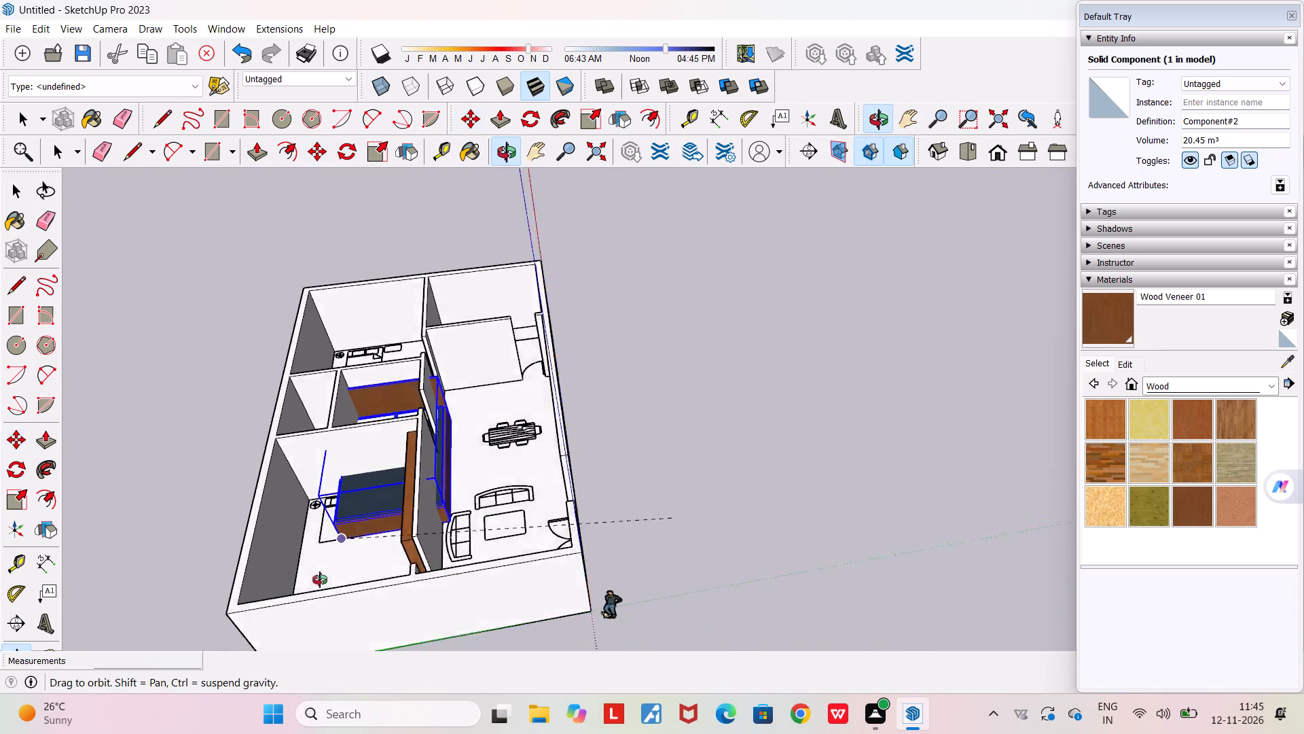
middle_drag(320, 580, 265, 730)
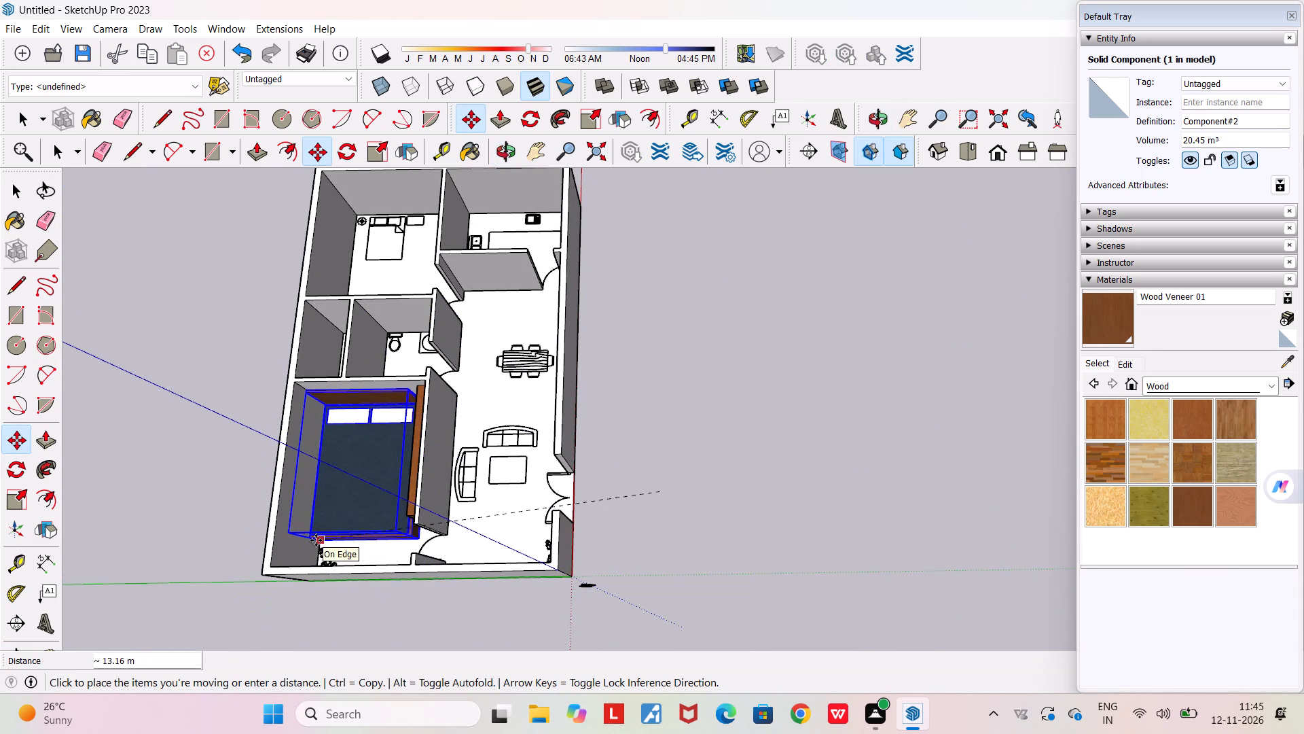
click(316, 540)
Scale the bed to about 0.83 of its length and 0.75 of its width to fit the bedroom.
middle_drag(358, 520, 441, 440)
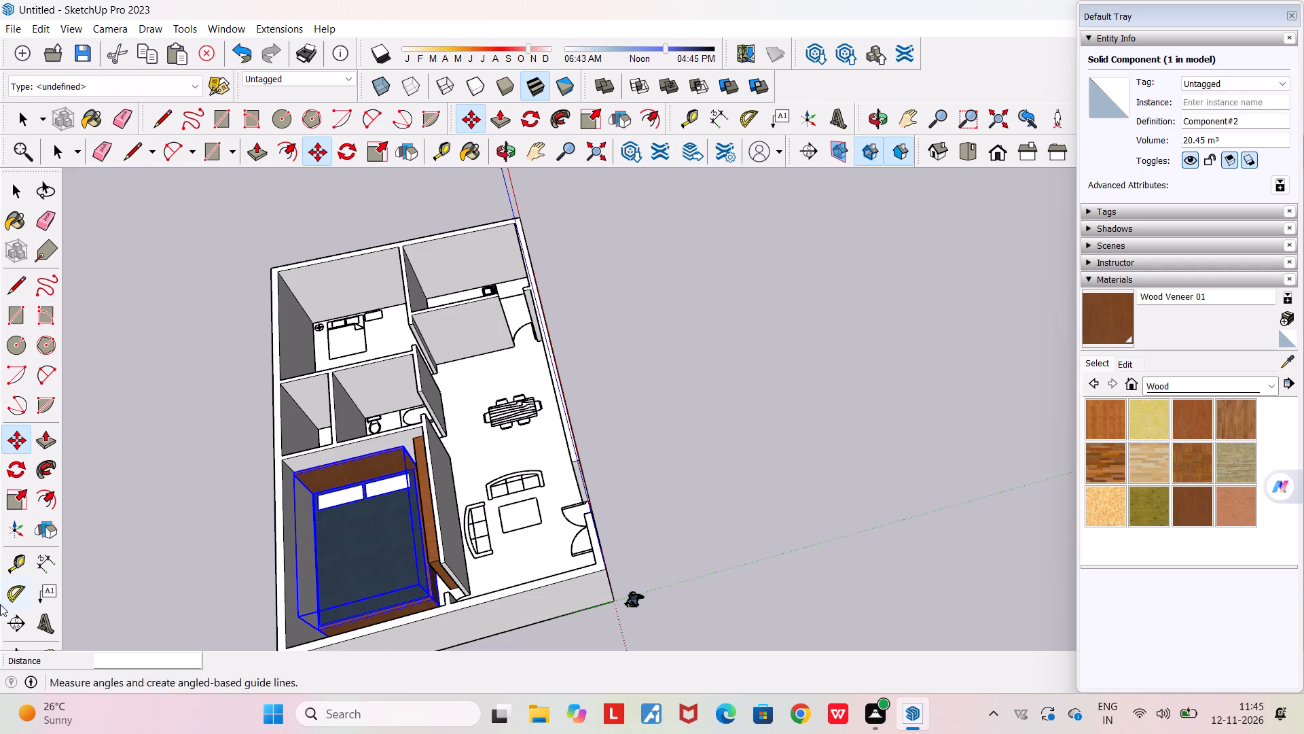
click(16, 502)
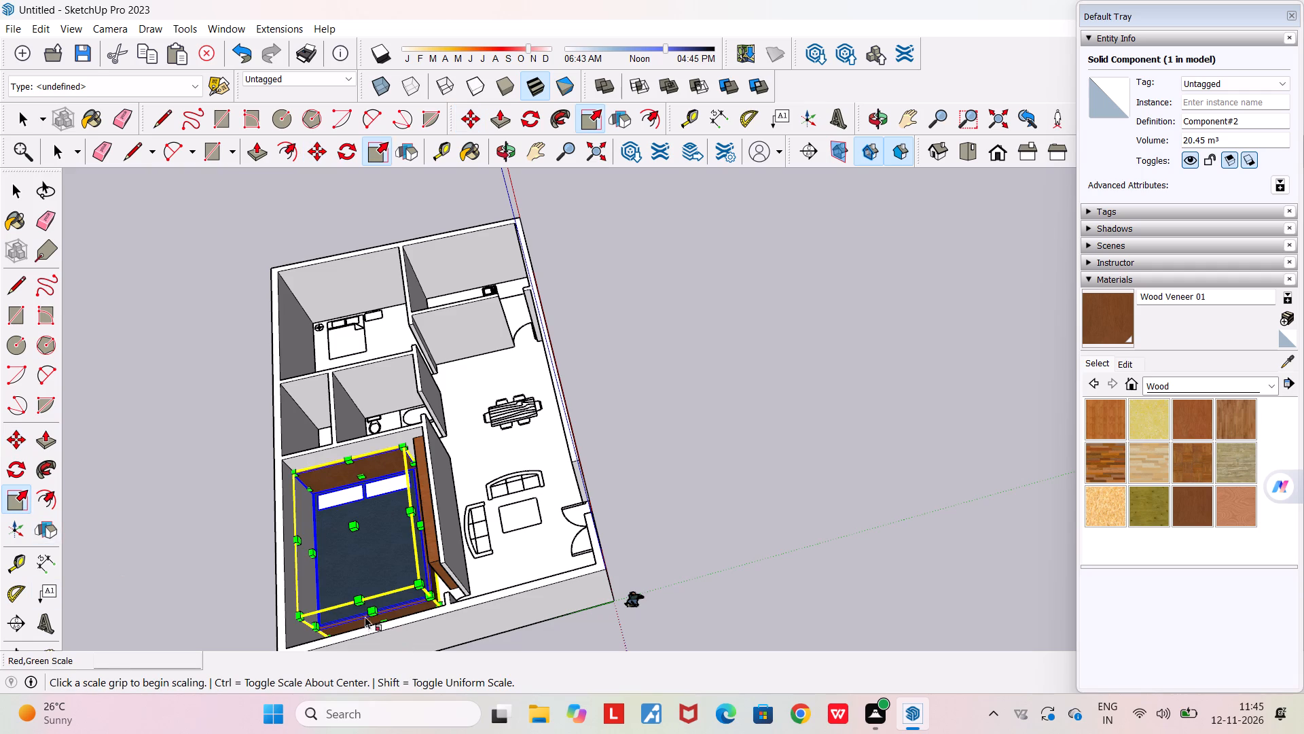
click(369, 613)
click(363, 587)
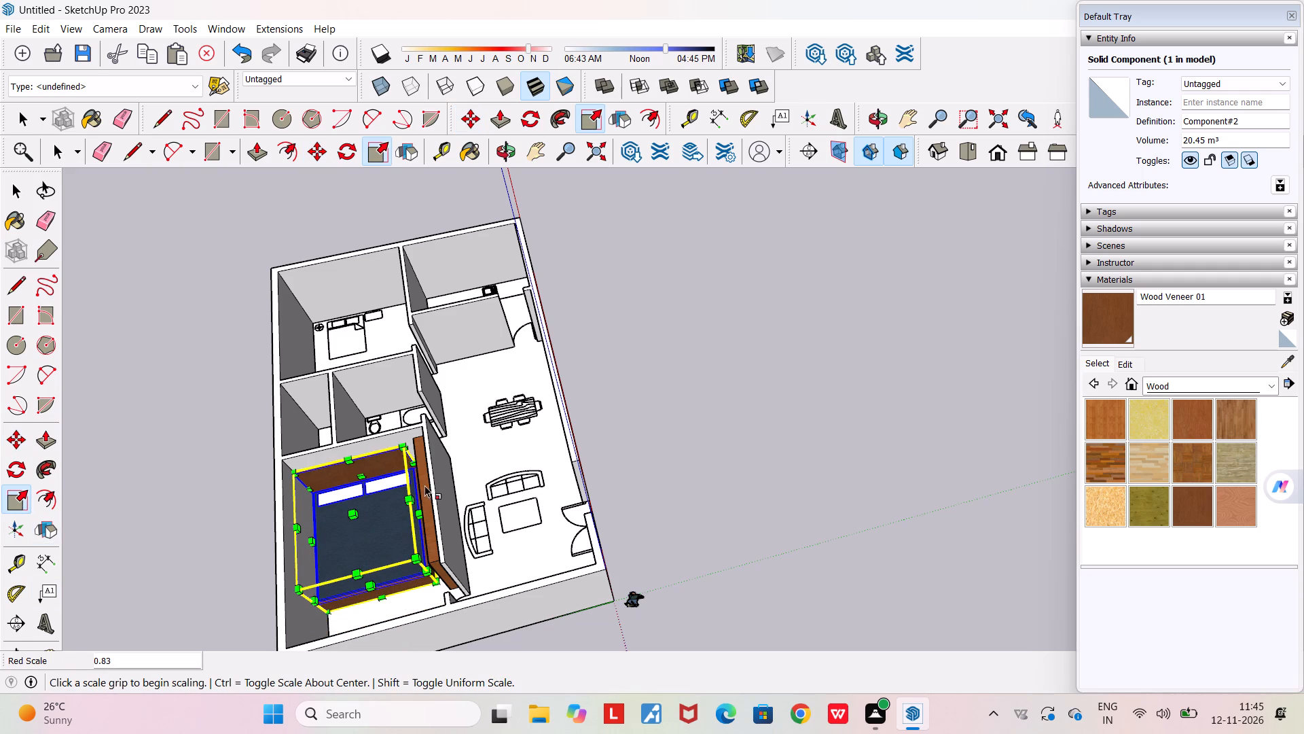
click(420, 516)
click(393, 523)
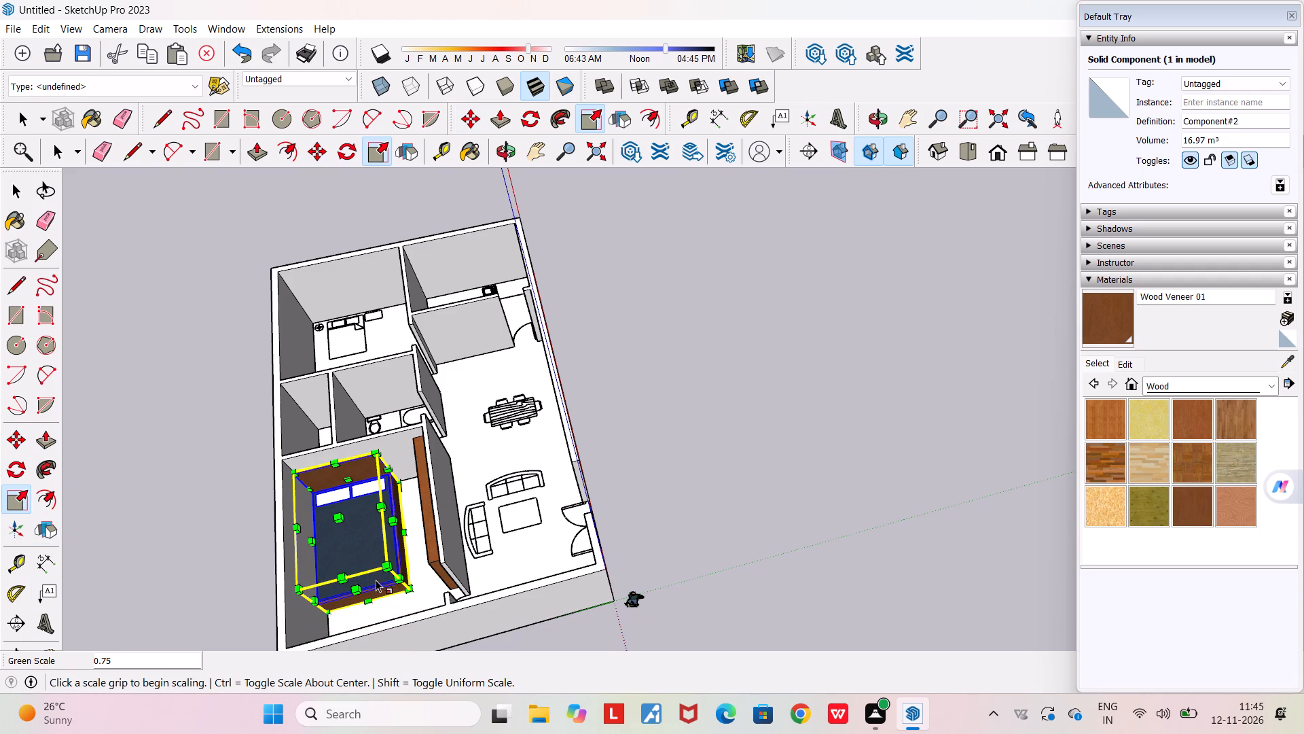
Move the bed about 0.38 m away from the bedroom's outer side wall, toward the wardrobe.
key(m)
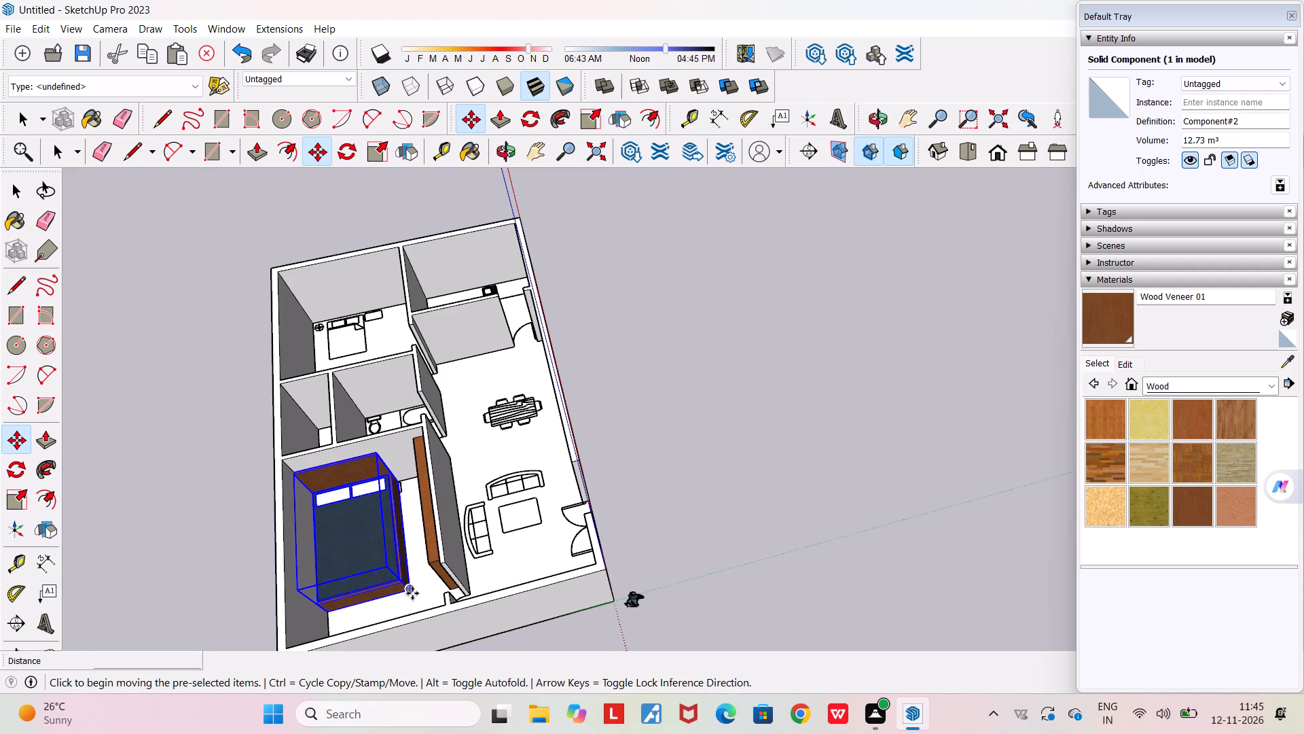
click(412, 593)
click(420, 585)
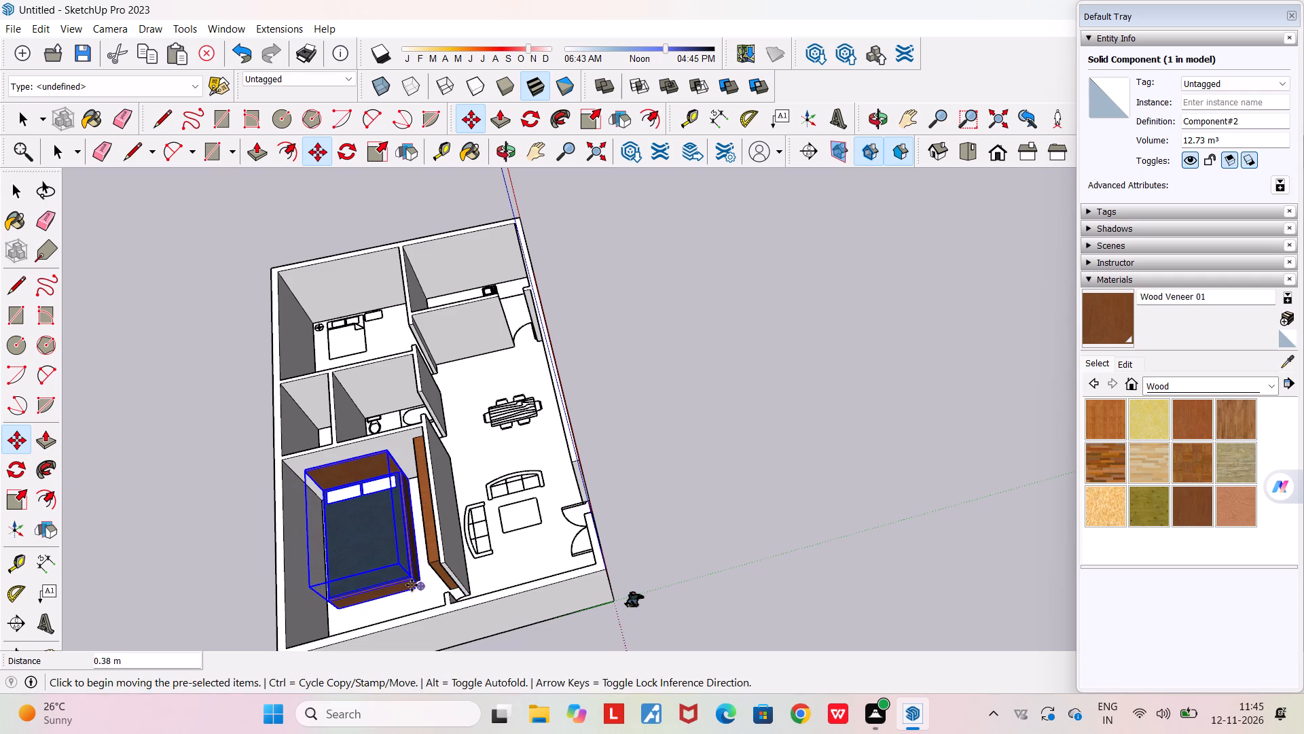
Scale the bed down in height along the blue axis, keeping its base on the floor.
middle_drag(403, 574, 684, 345)
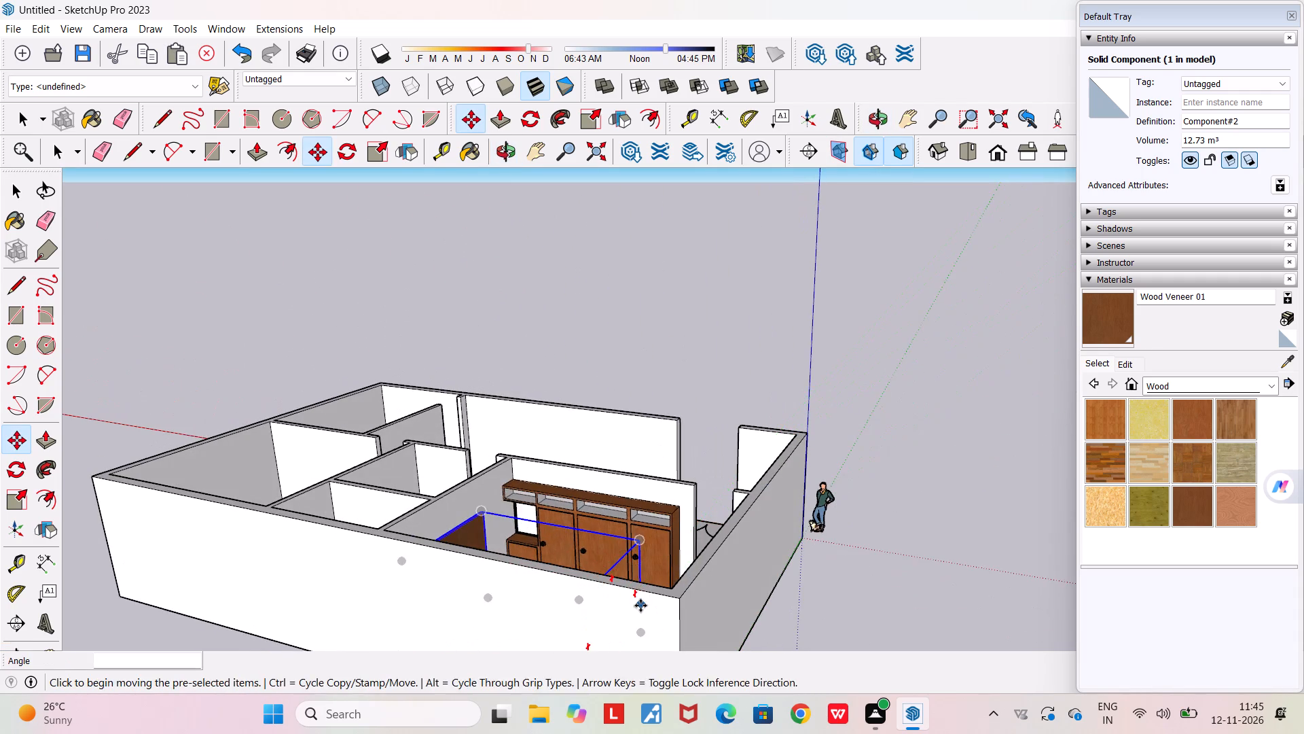
middle_drag(634, 607, 308, 733)
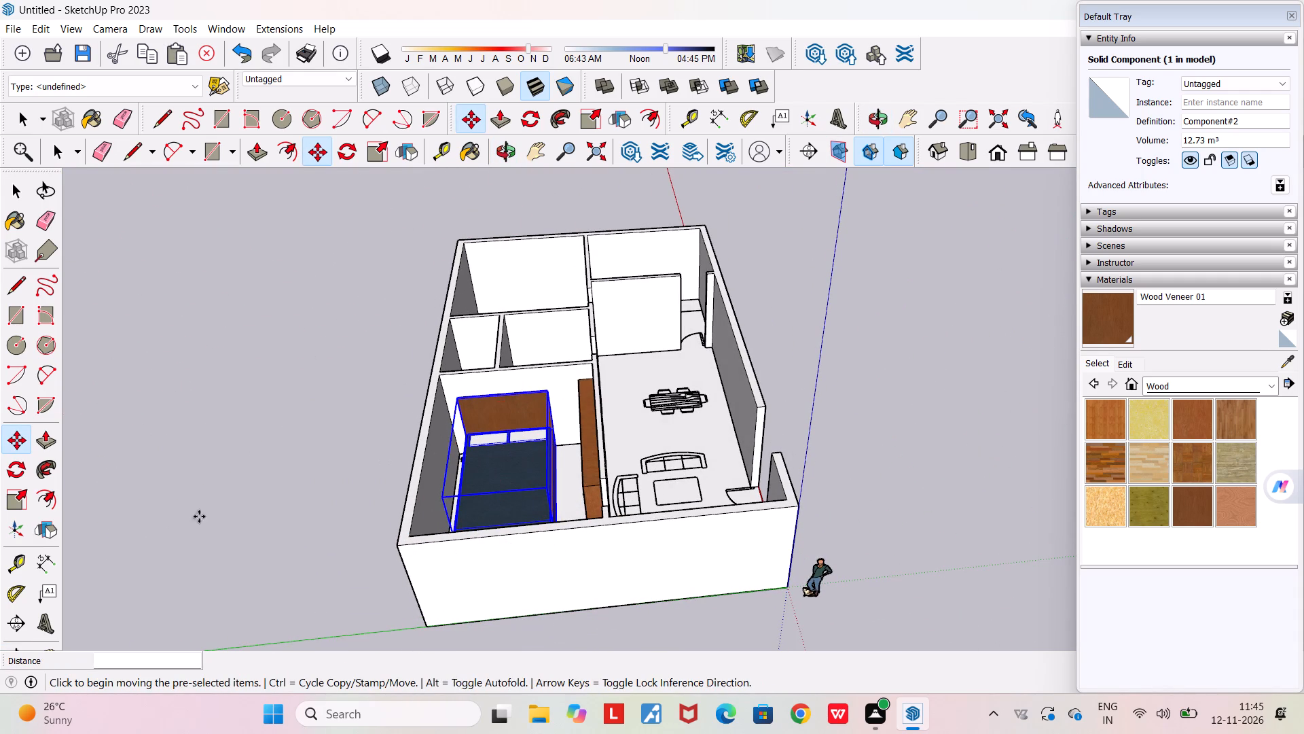
click(13, 494)
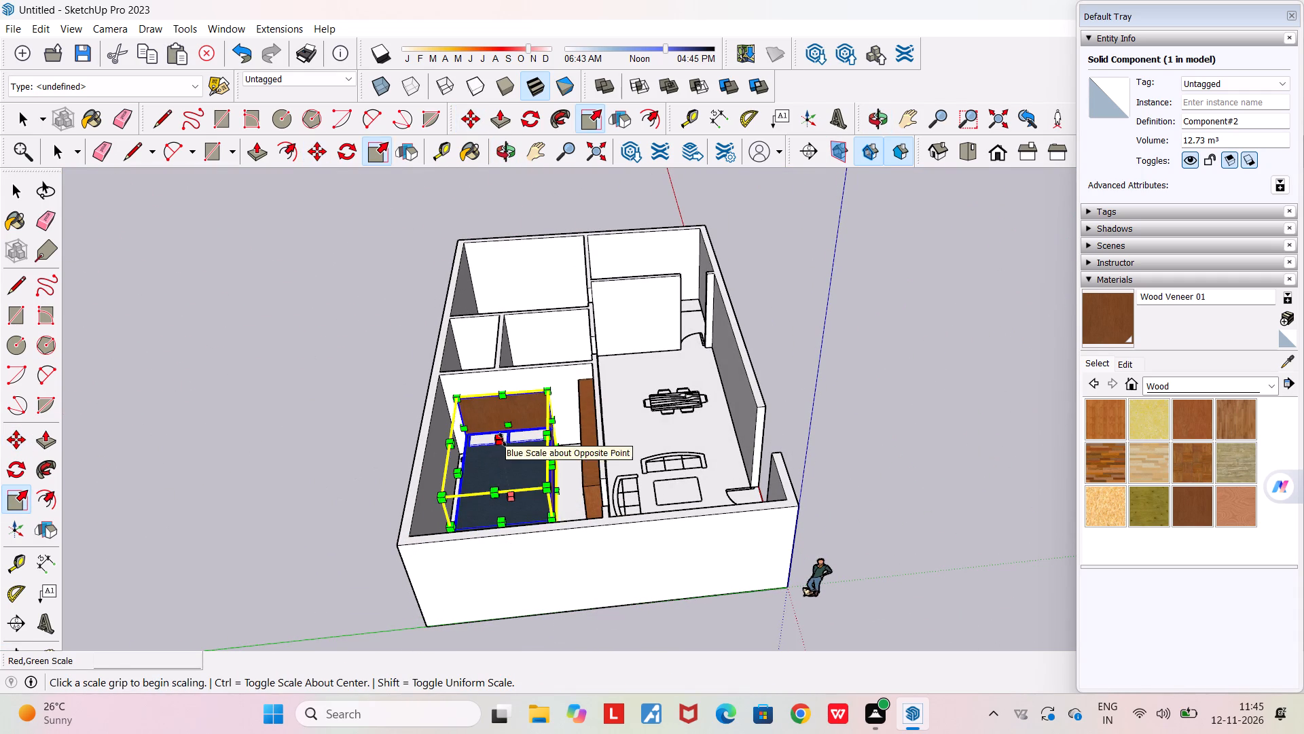
click(503, 440)
click(507, 457)
Examine the rescaled bed's height and its fit between the bedroom walls and the wardrobe from several angles.
middle_drag(503, 496, 439, 471)
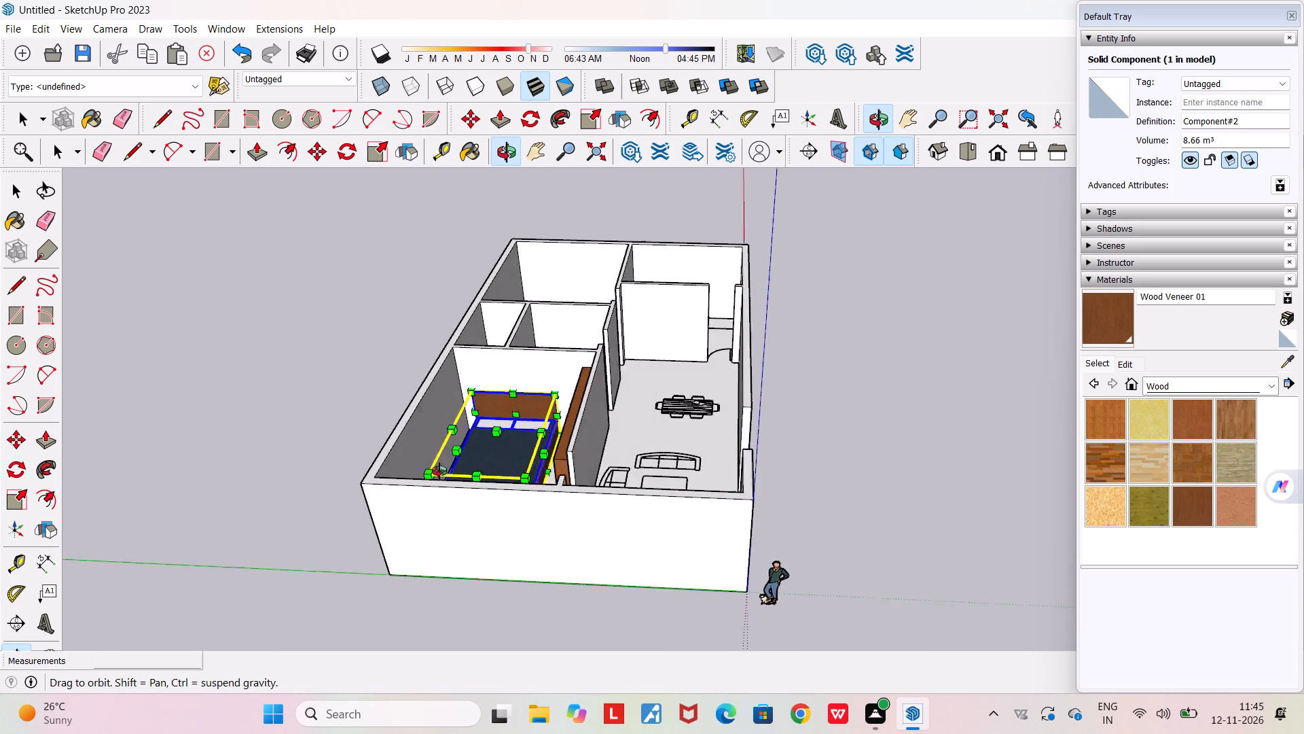
middle_drag(439, 471, 0, 591)
scroll(631, 265, up, 5)
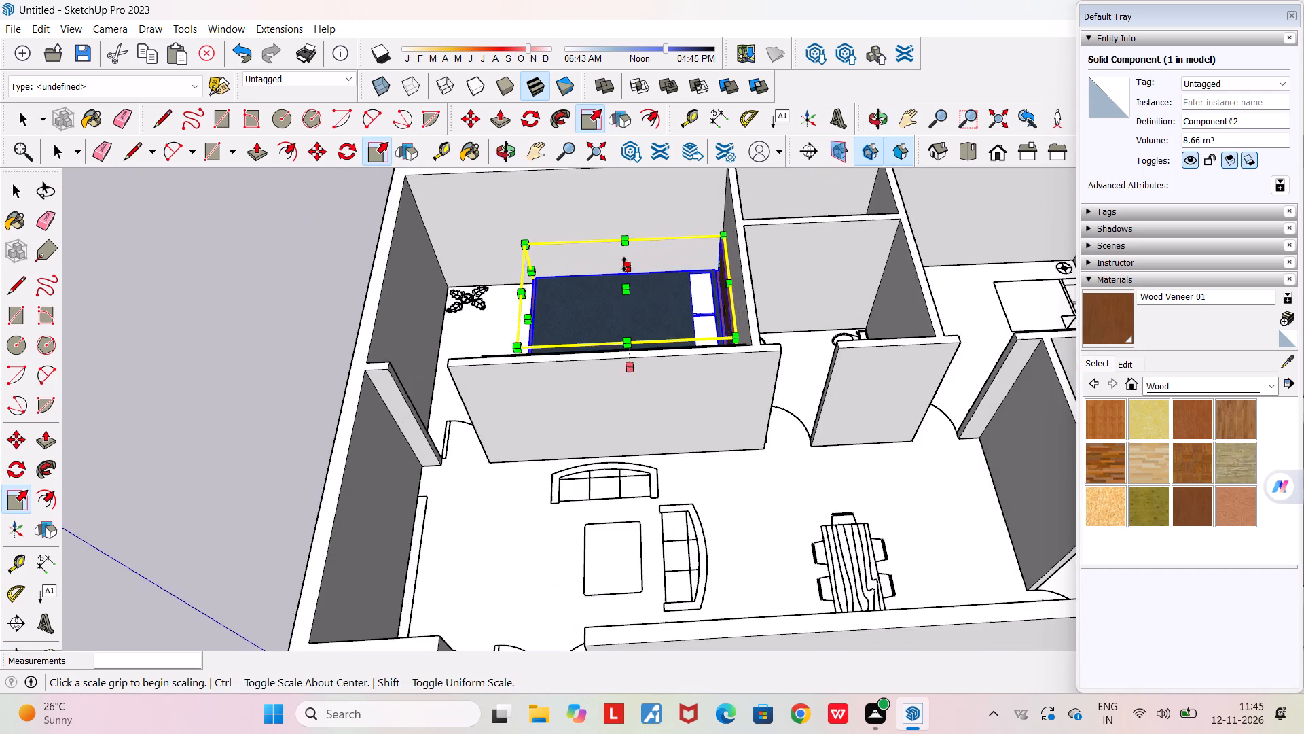
scroll(640, 292, up, 6)
middle_drag(636, 381, 489, 340)
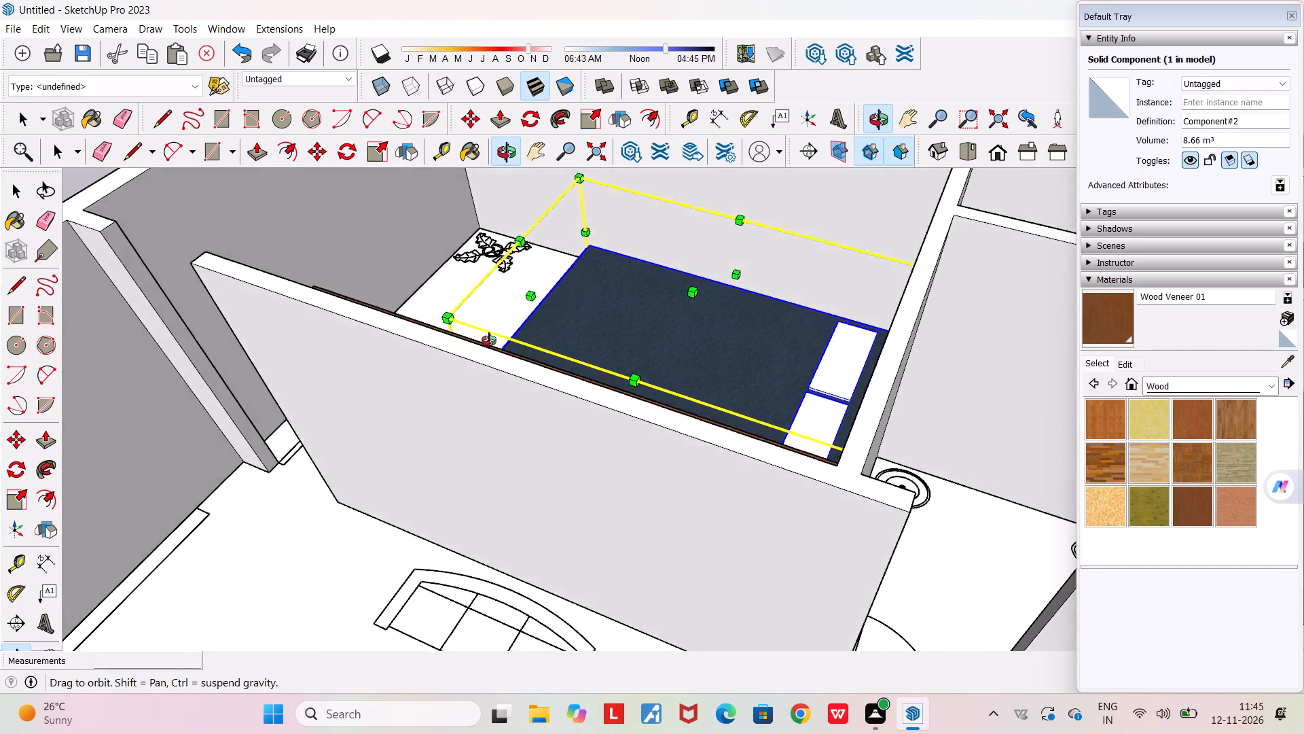
middle_drag(489, 340, 1256, 325)
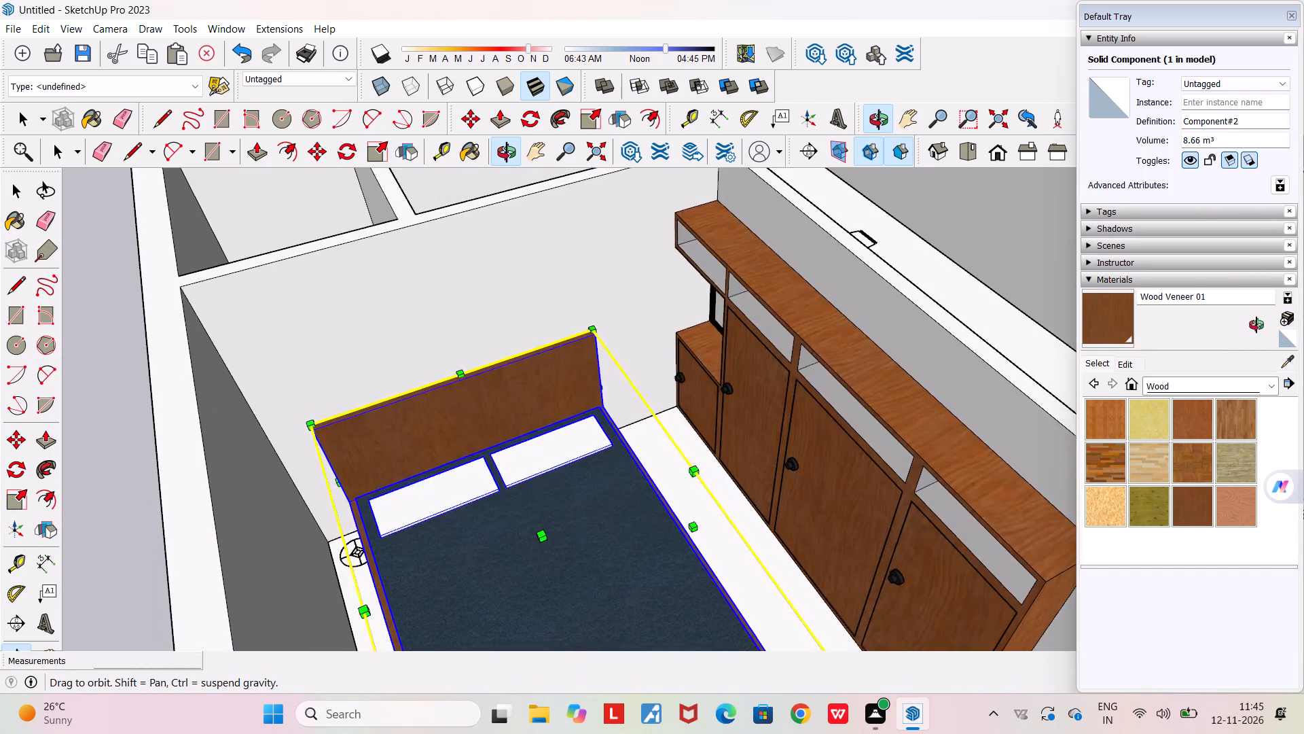
middle_drag(1256, 325, 1254, 322)
scroll(776, 472, down, 3)
middle_drag(767, 480, 623, 443)
scroll(623, 443, down, 4)
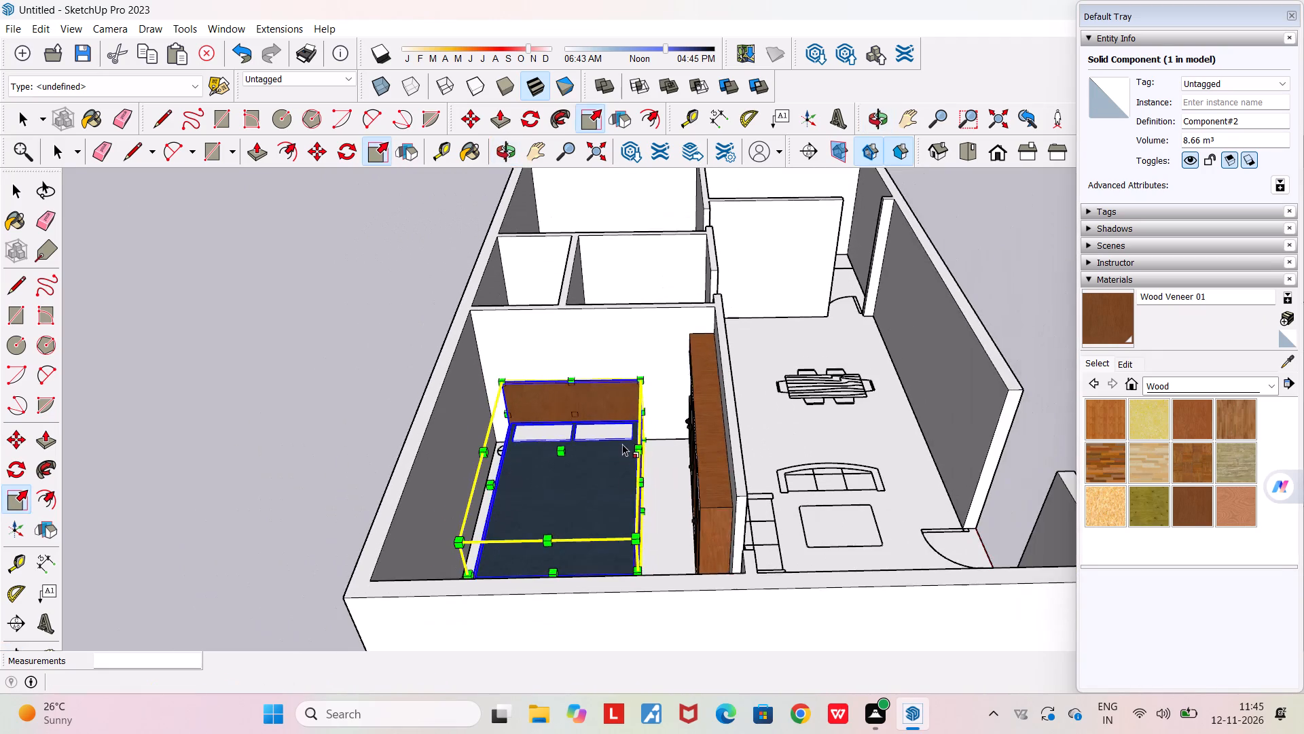
Shift the bed slightly toward the wardrobe, using its bottom corner at the foot end as the base point.
middle_drag(623, 573, 524, 600)
scroll(557, 595, up, 5)
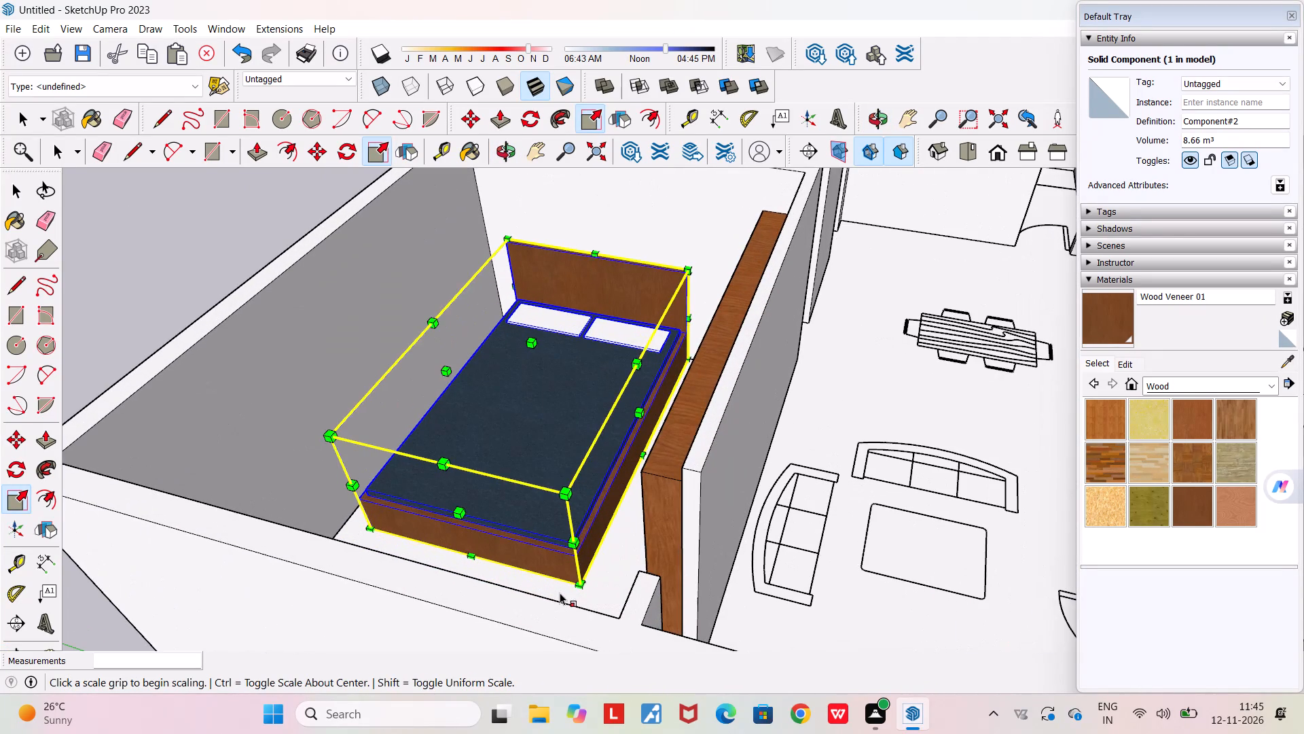
key(m)
click(585, 587)
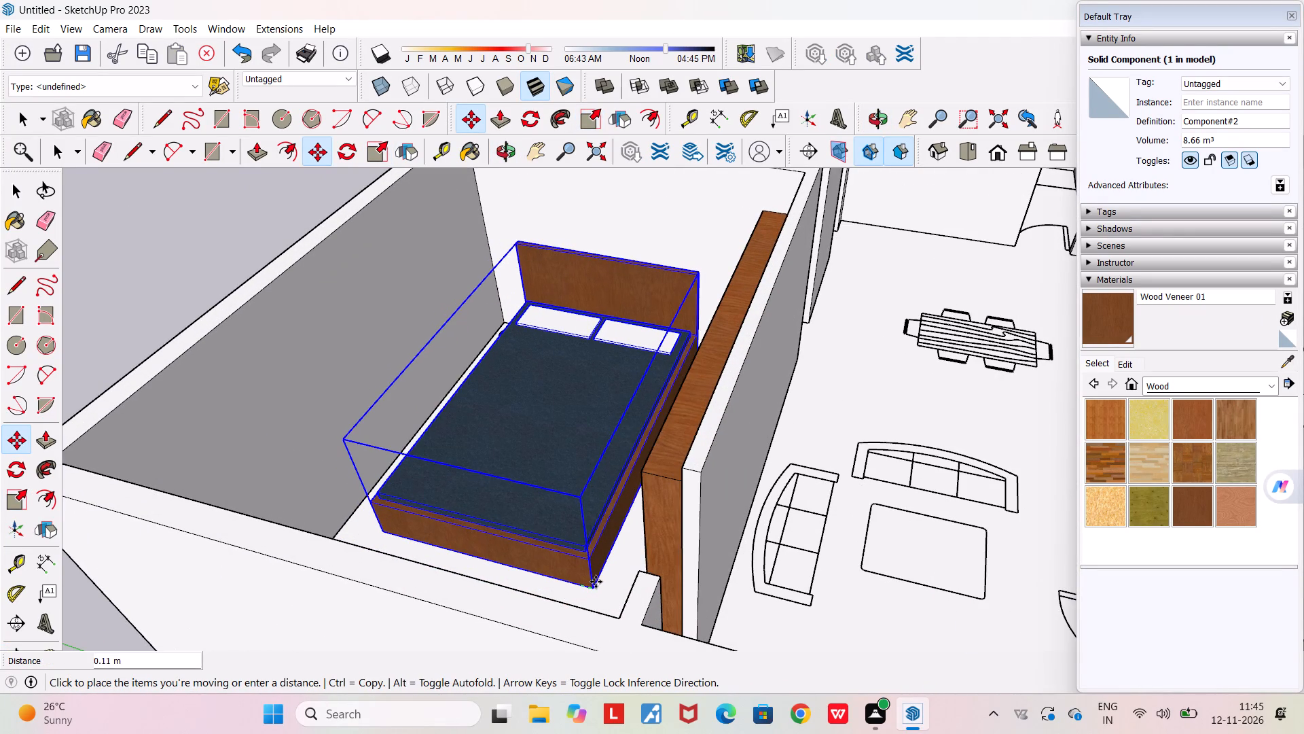
click(590, 577)
Check the bed's clearance around the wardrobe and nudge it slightly by its foot-end bottom corner.
middle_drag(614, 550, 743, 524)
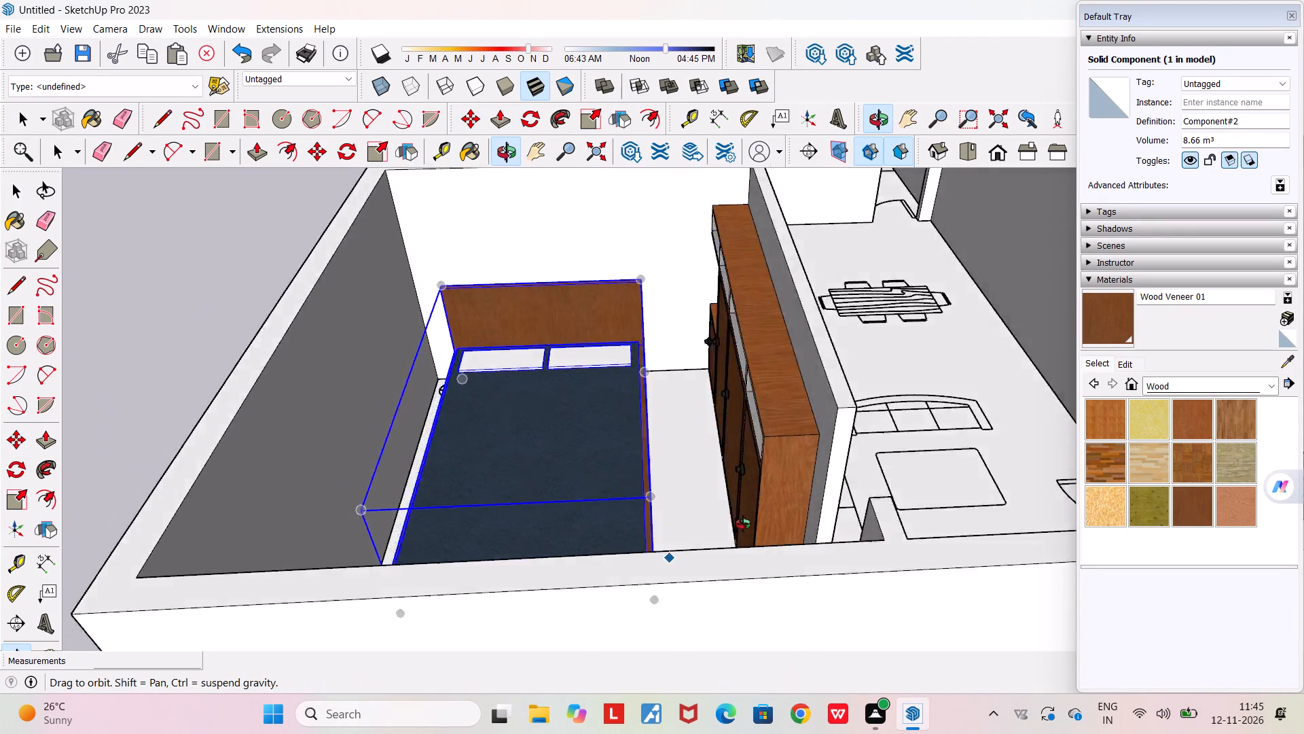
middle_drag(743, 524, 1246, 572)
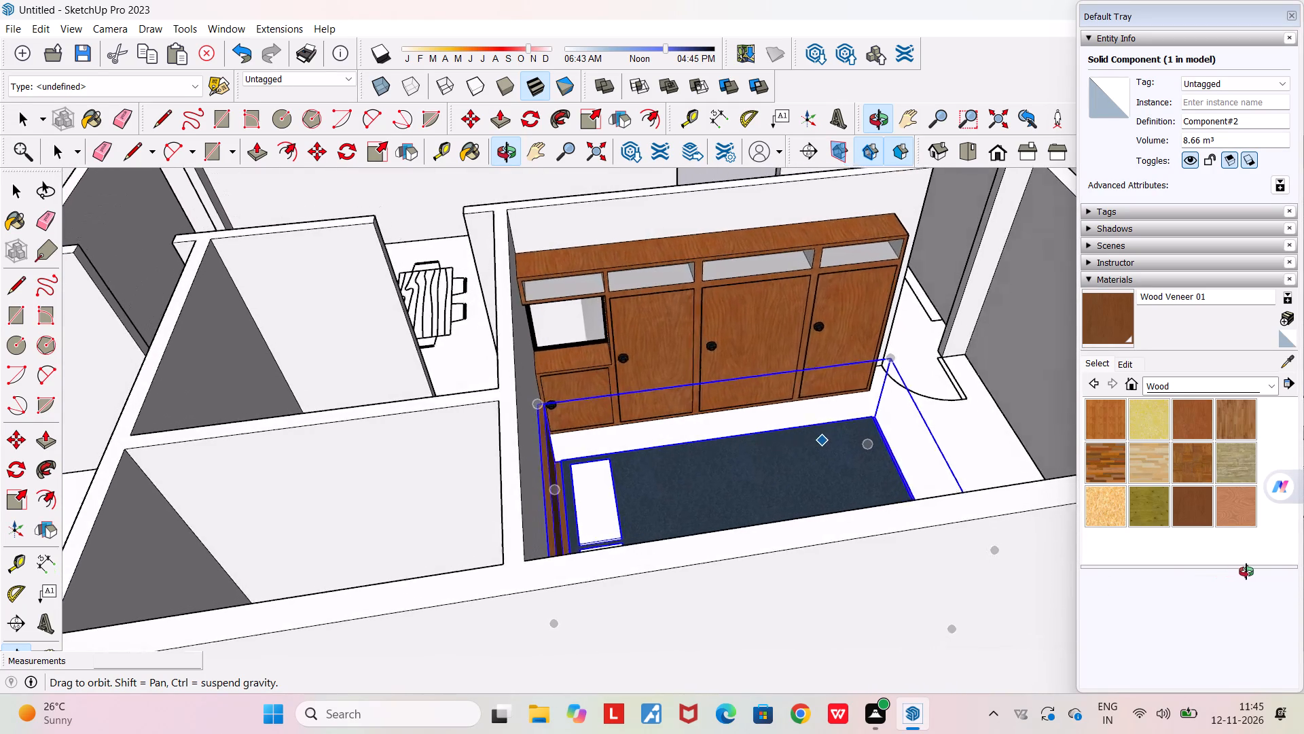
middle_drag(1246, 572, 450, 641)
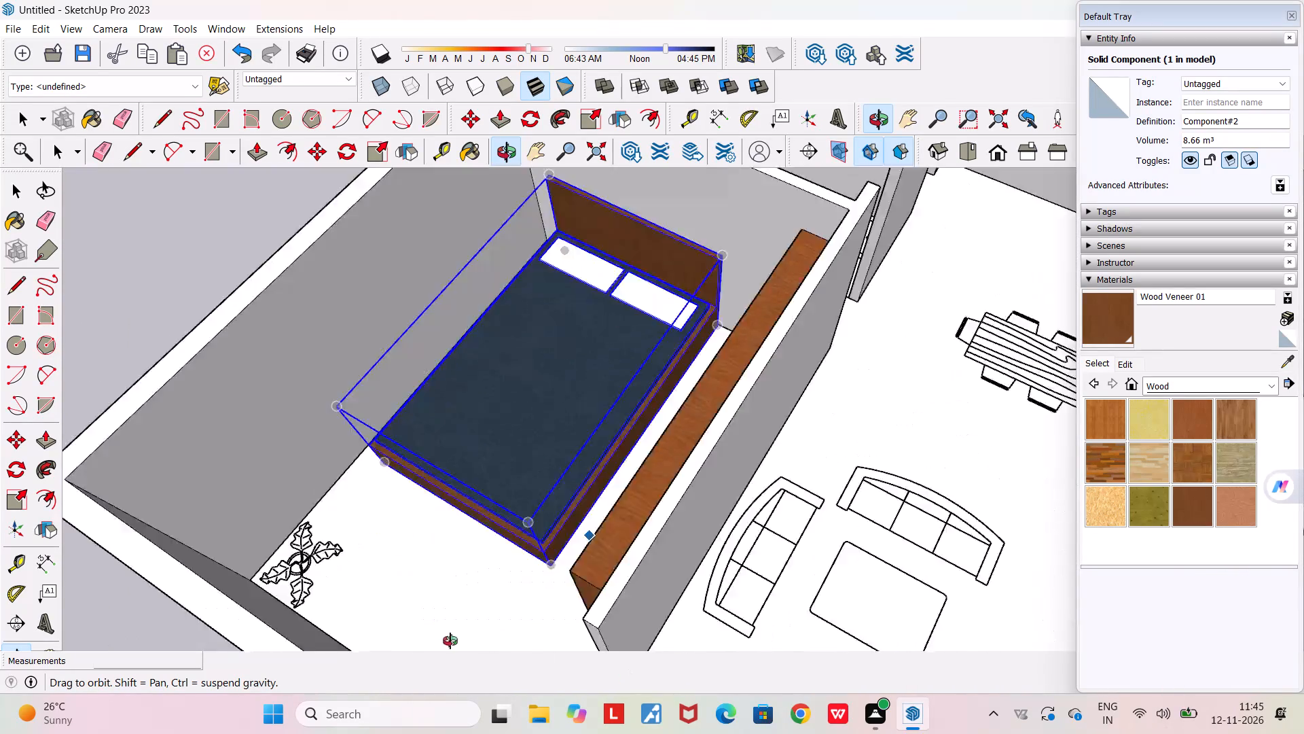
middle_drag(450, 641, 464, 684)
scroll(515, 540, up, 5)
click(537, 536)
click(542, 544)
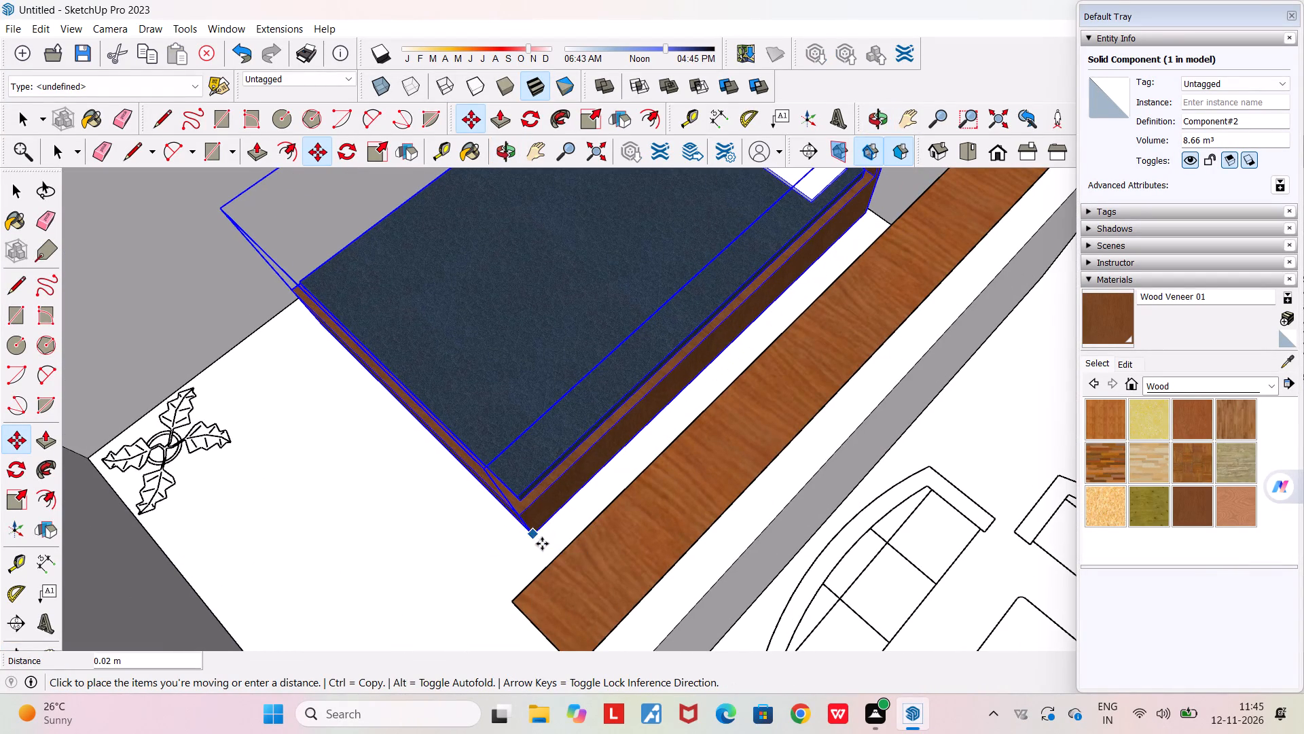
Nudge the bed about 0.09 m toward the wardrobe to refine its position in the bedroom.
middle_drag(538, 517, 875, 430)
scroll(875, 430, down, 6)
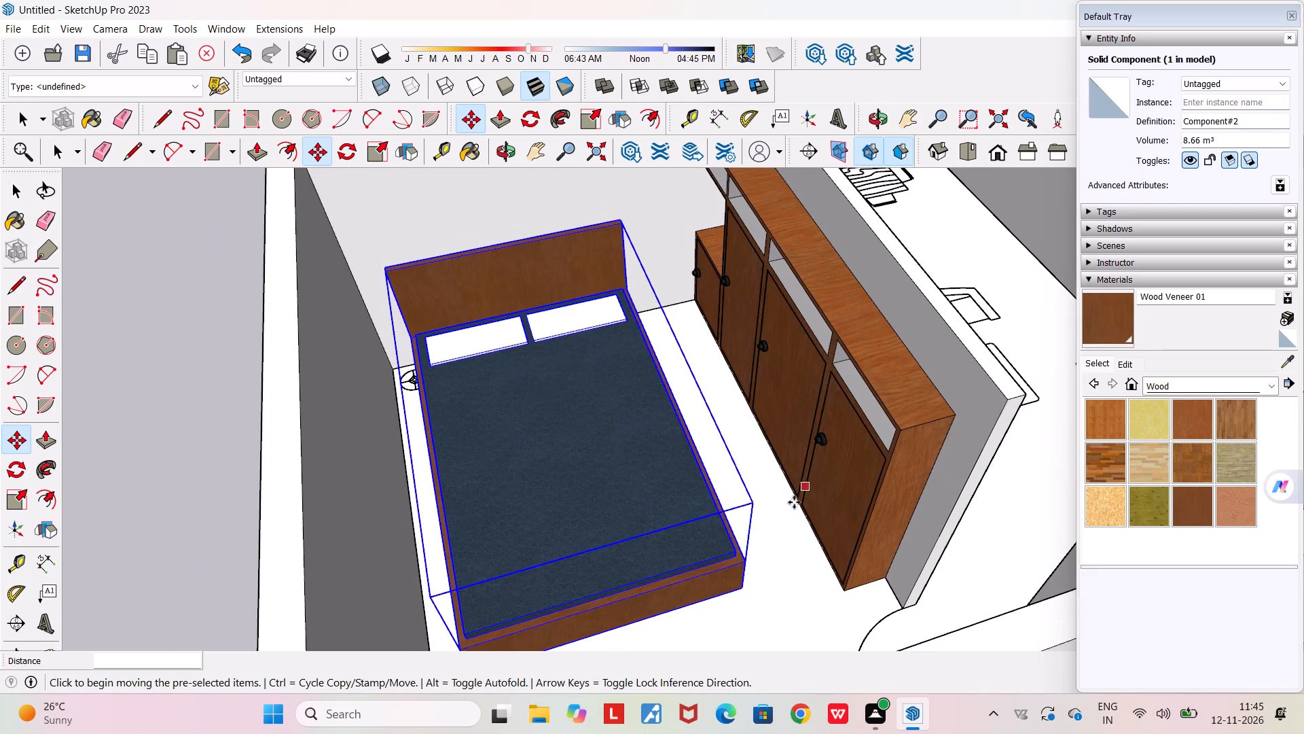
scroll(750, 618, up, 3)
click(743, 584)
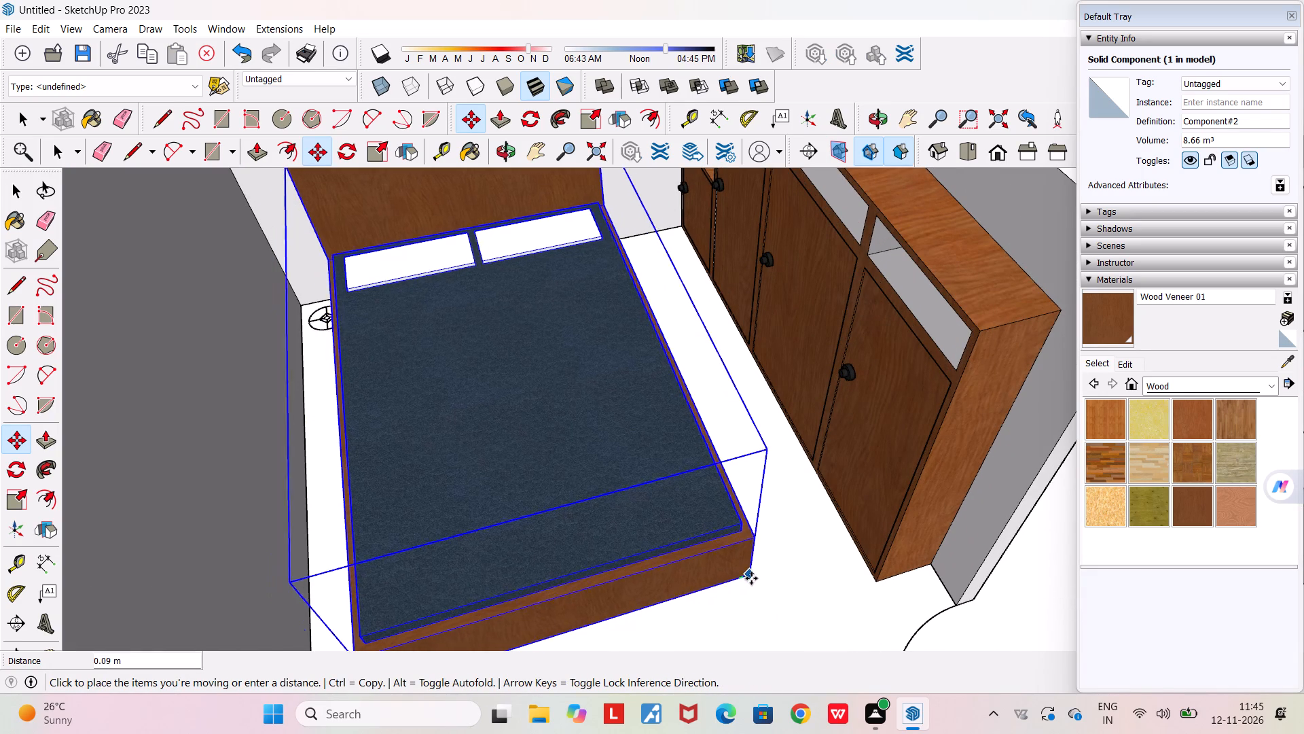
click(757, 576)
middle_drag(761, 585, 732, 568)
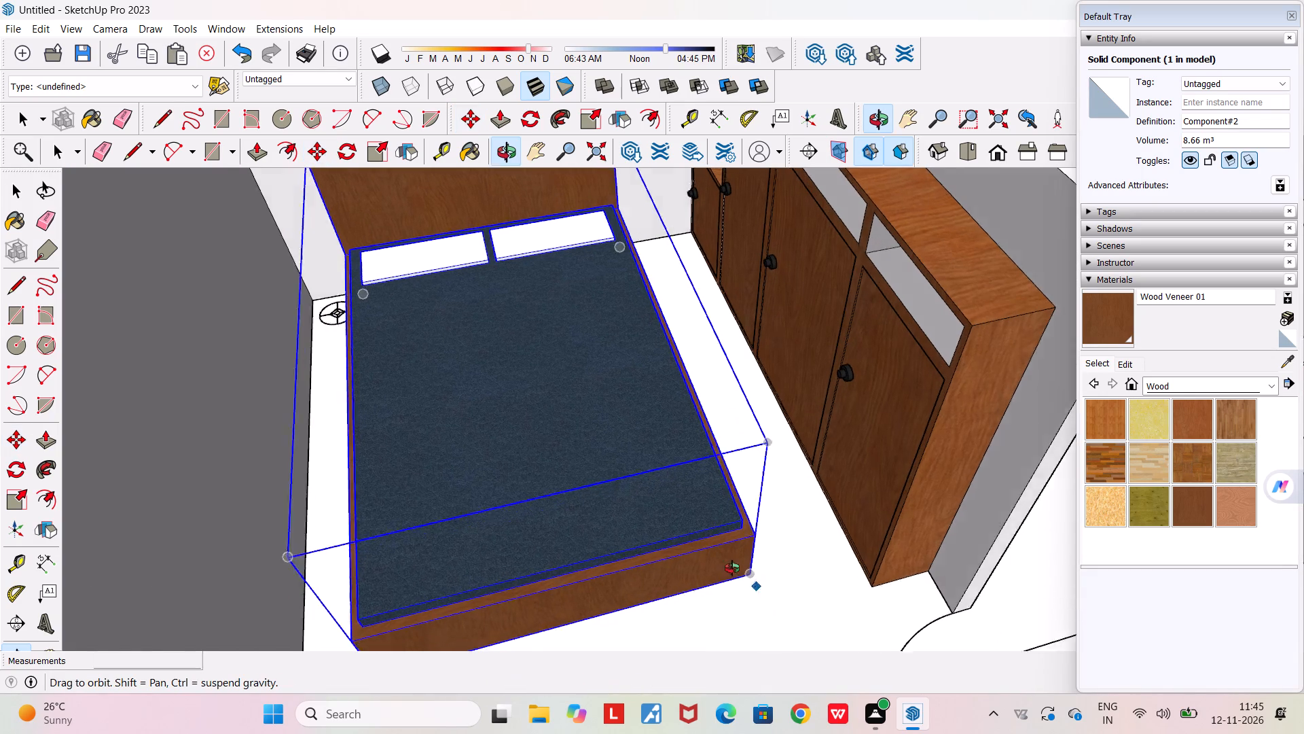
middle_drag(732, 568, 704, 576)
scroll(704, 576, down, 4)
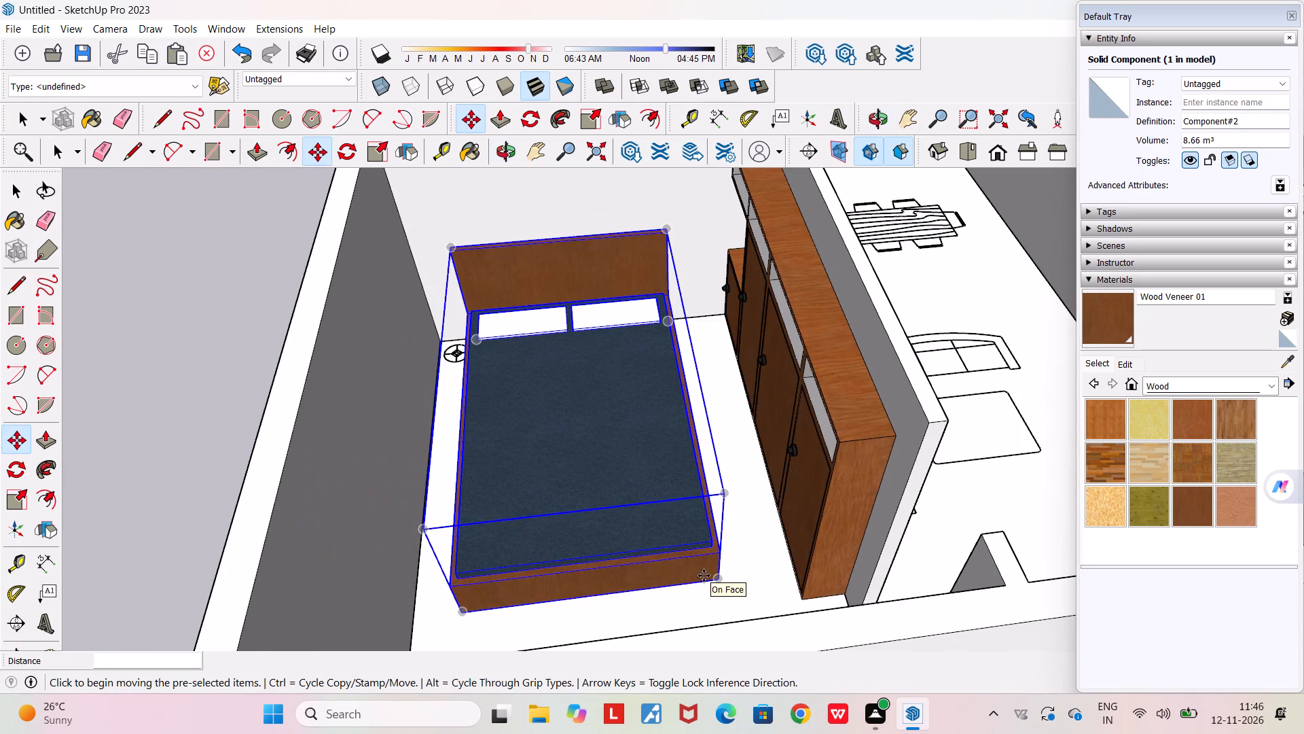
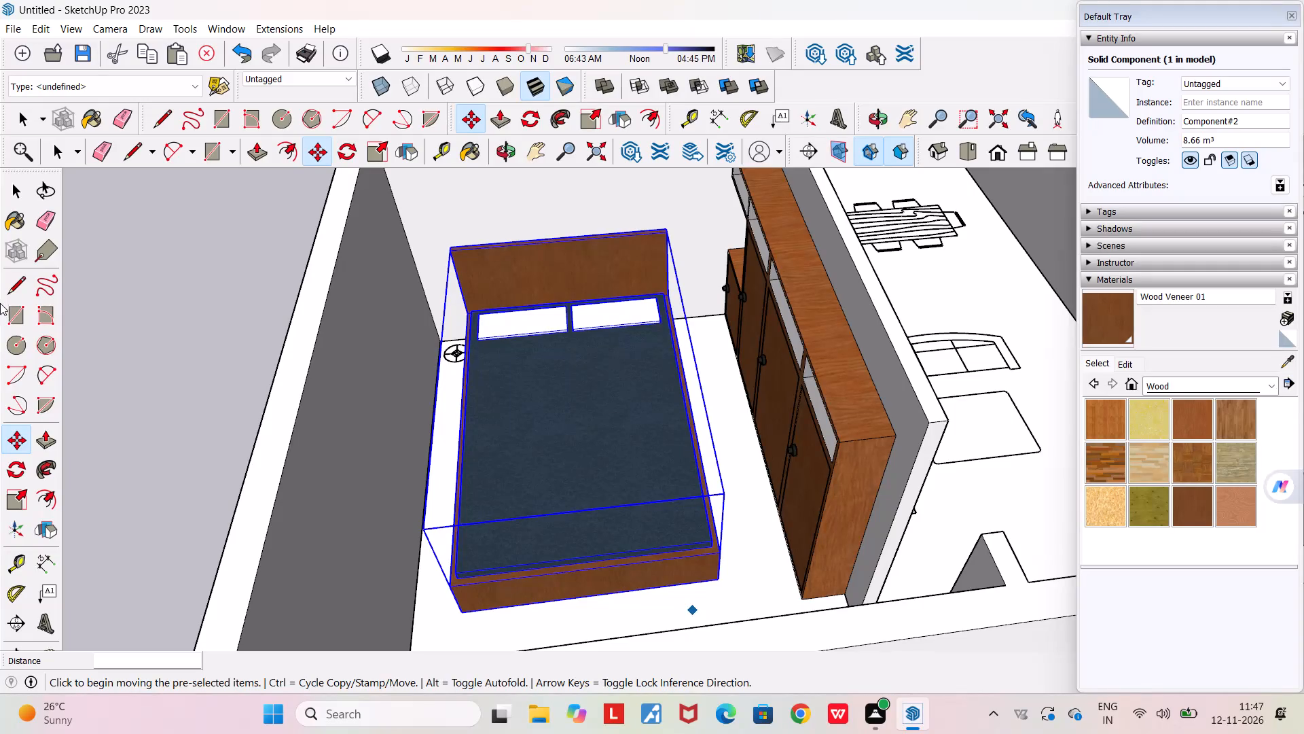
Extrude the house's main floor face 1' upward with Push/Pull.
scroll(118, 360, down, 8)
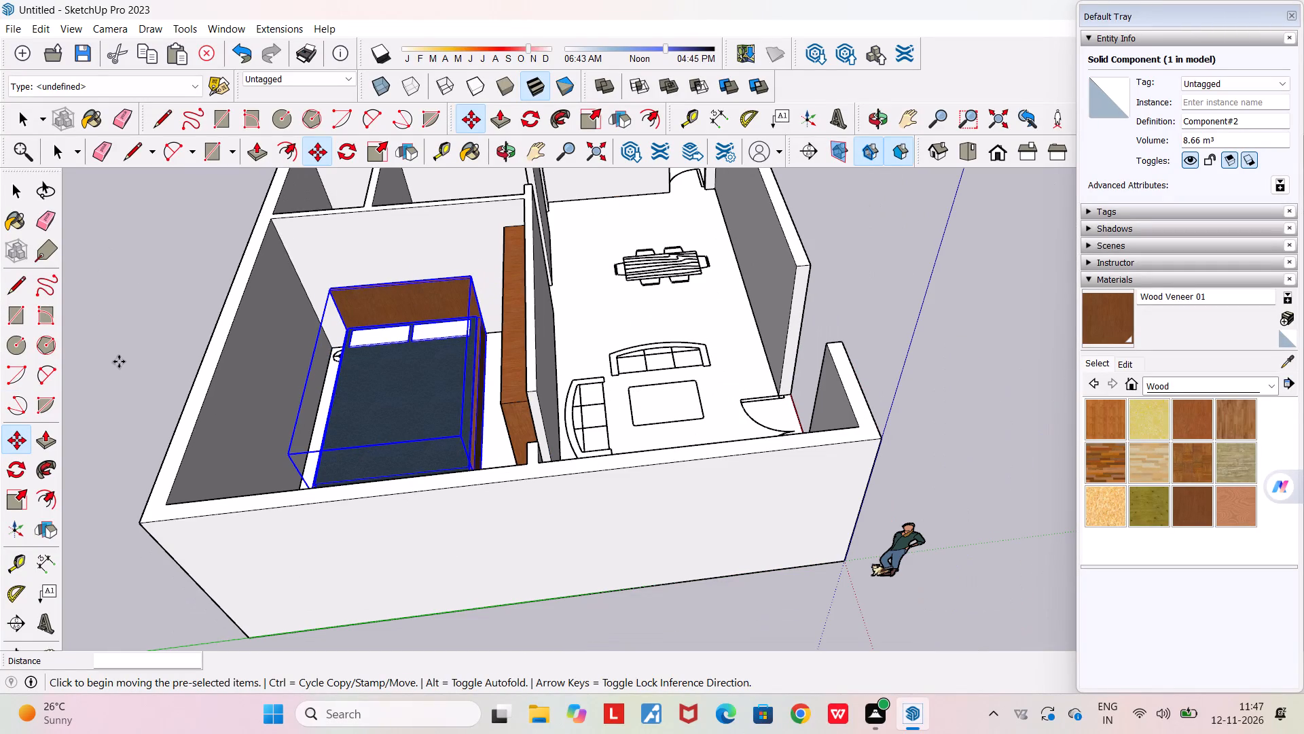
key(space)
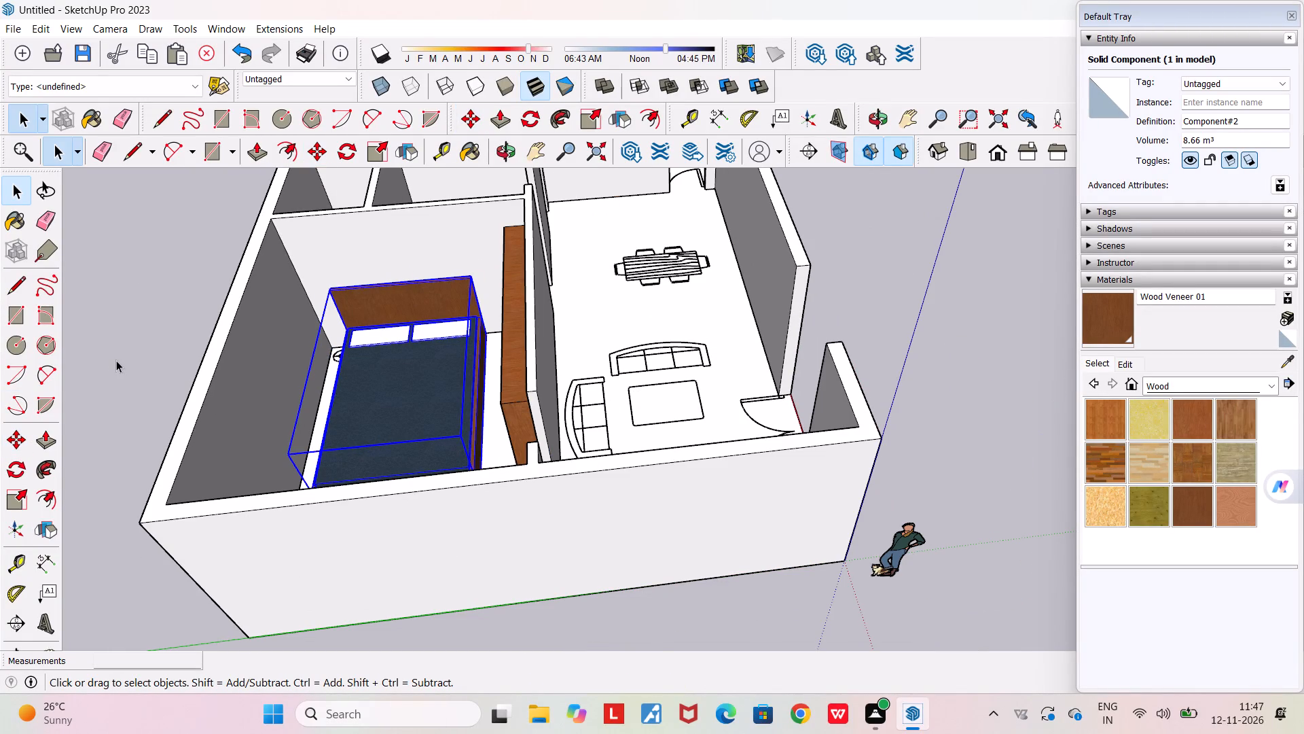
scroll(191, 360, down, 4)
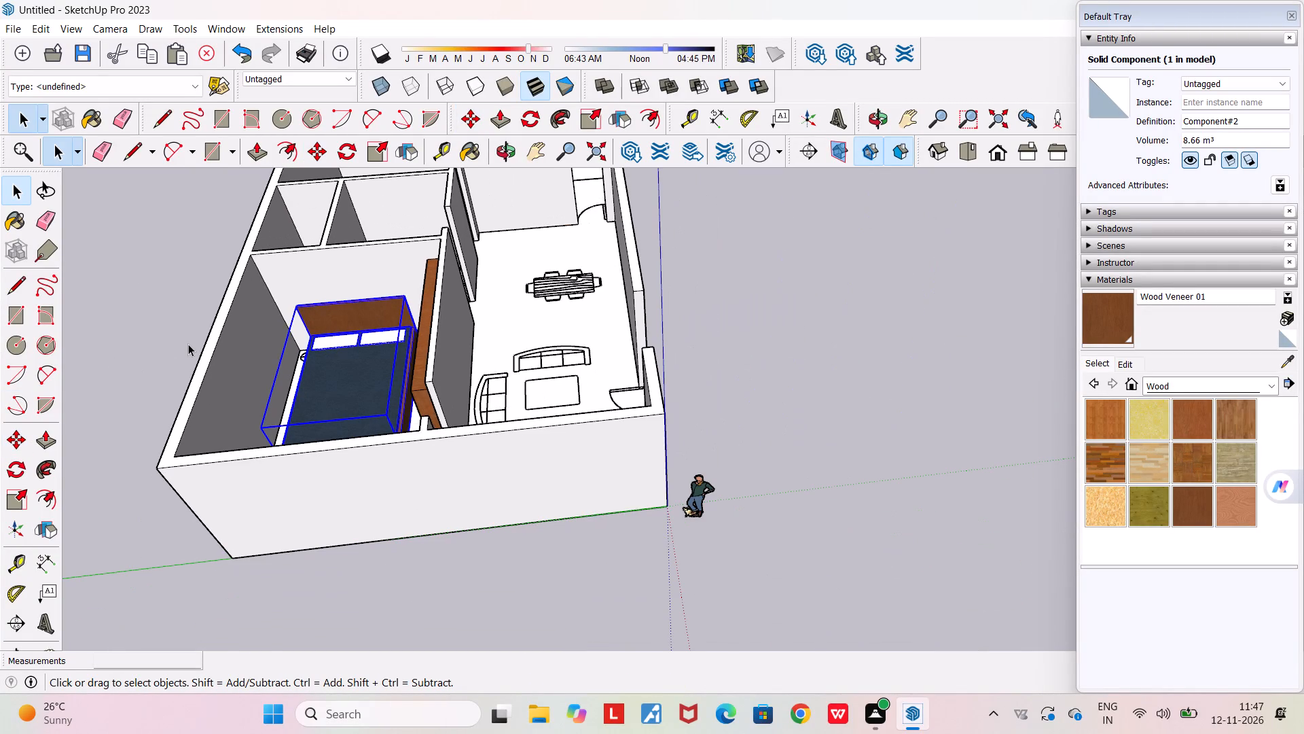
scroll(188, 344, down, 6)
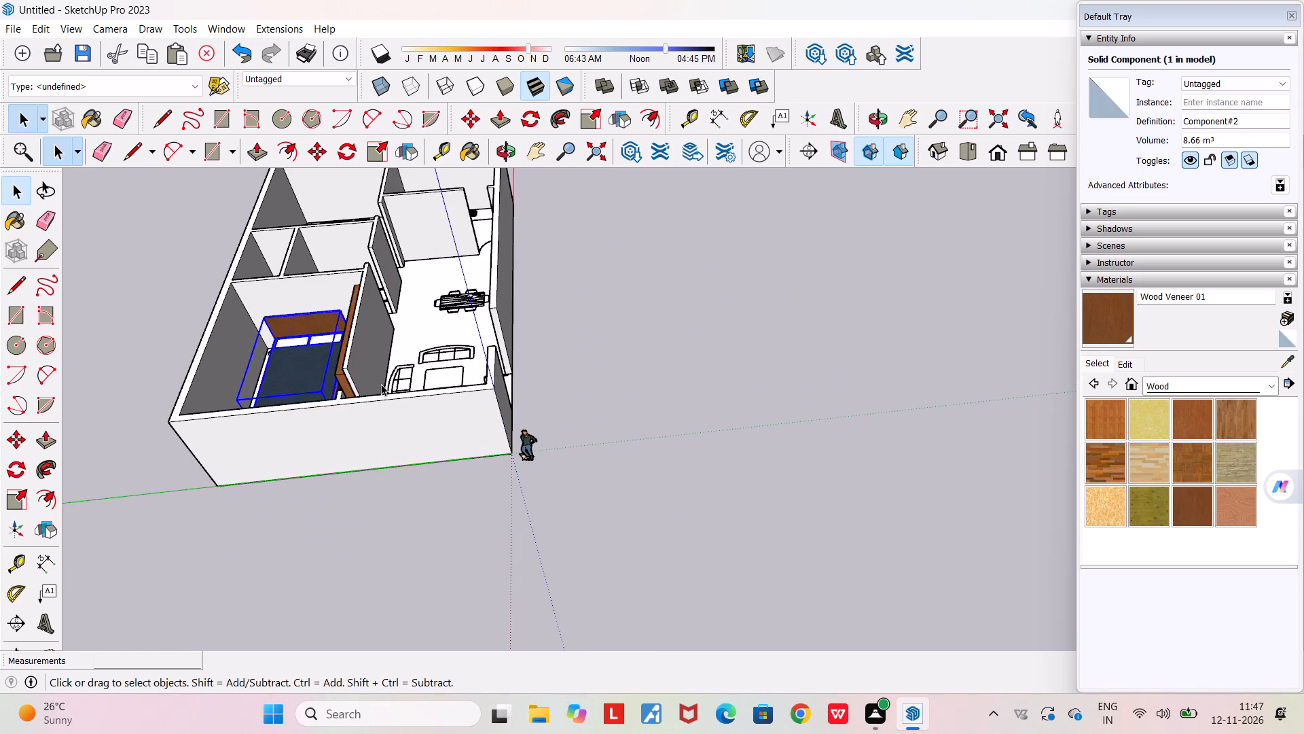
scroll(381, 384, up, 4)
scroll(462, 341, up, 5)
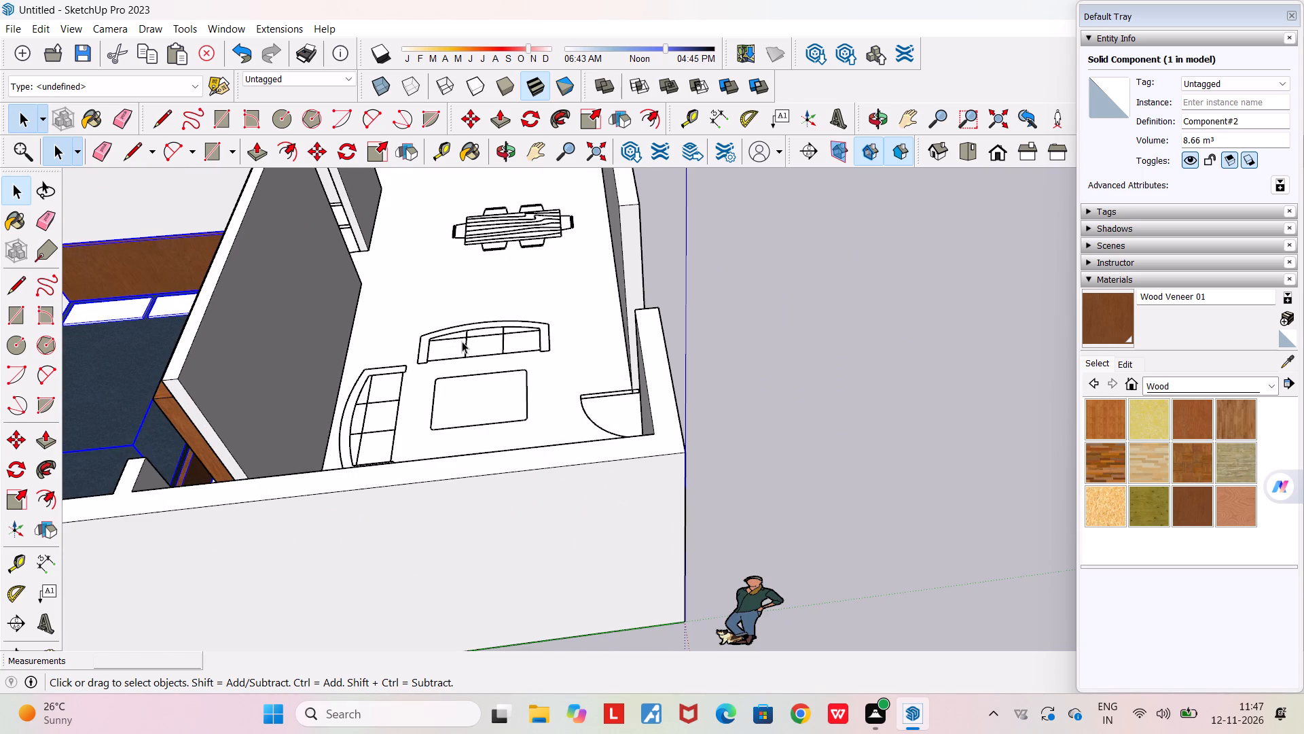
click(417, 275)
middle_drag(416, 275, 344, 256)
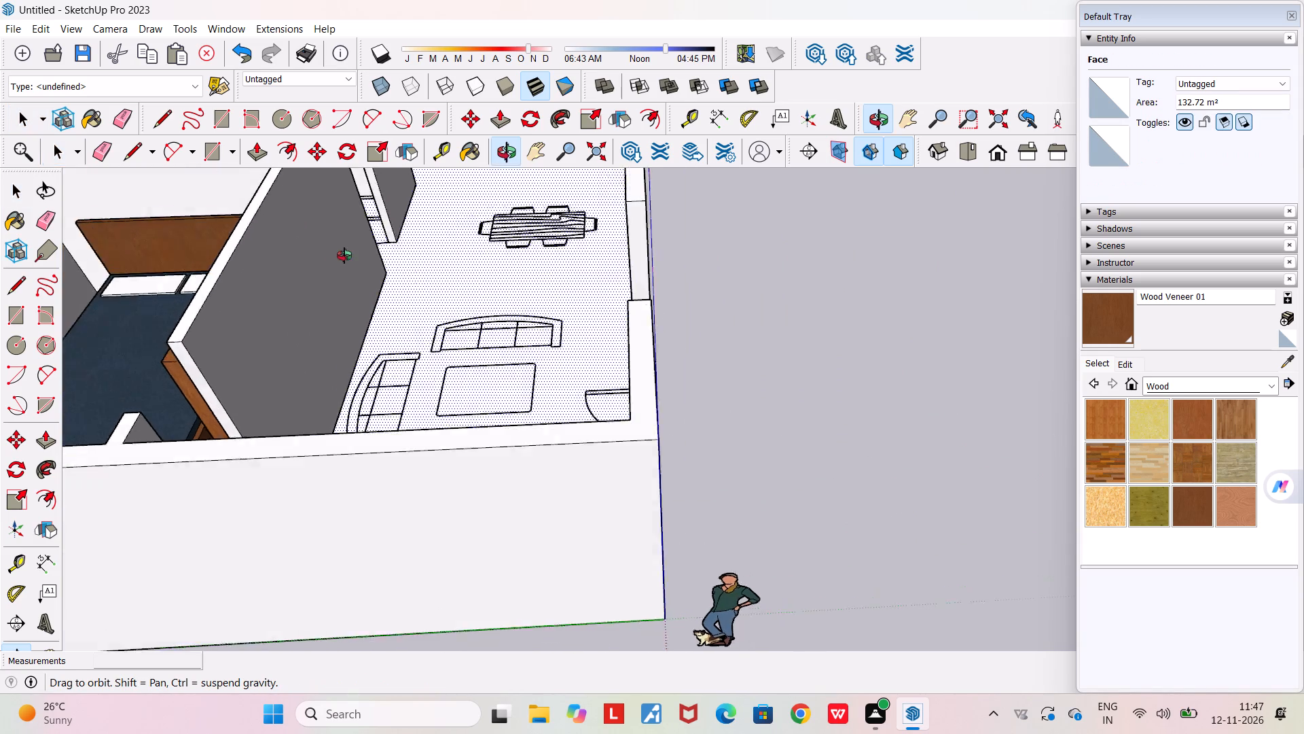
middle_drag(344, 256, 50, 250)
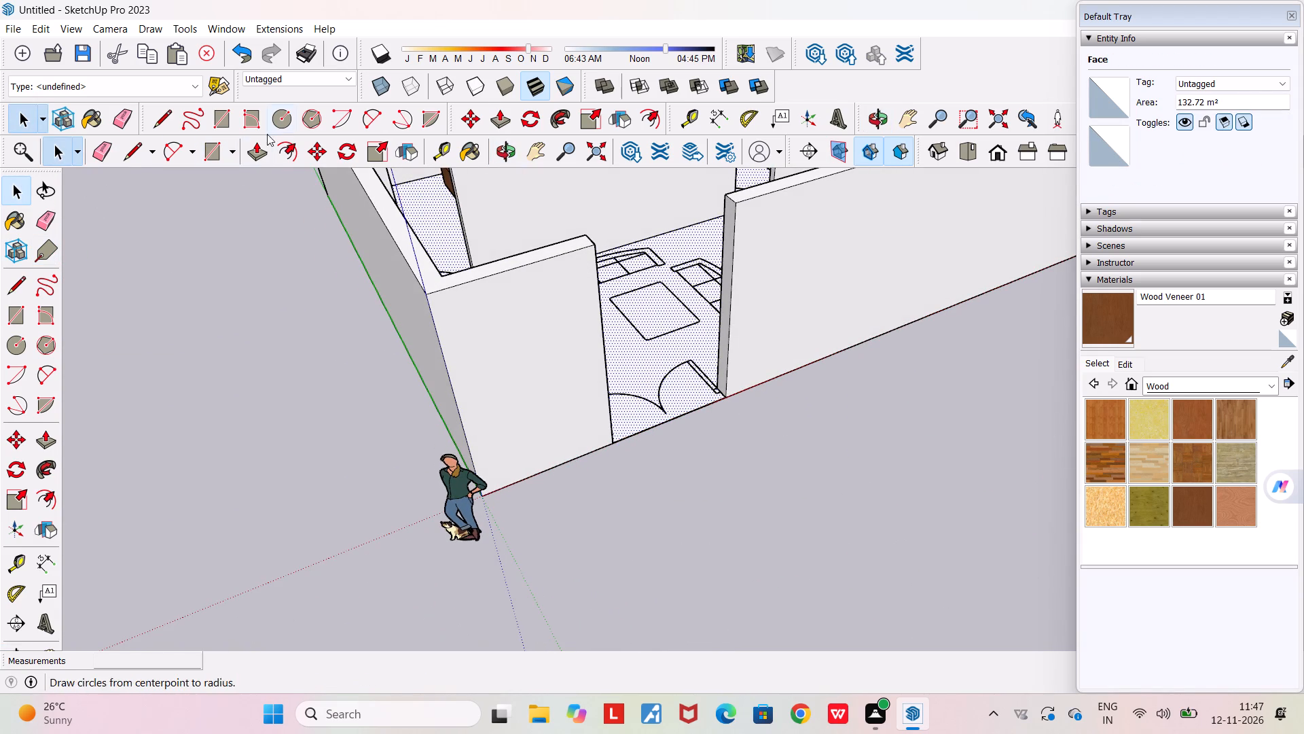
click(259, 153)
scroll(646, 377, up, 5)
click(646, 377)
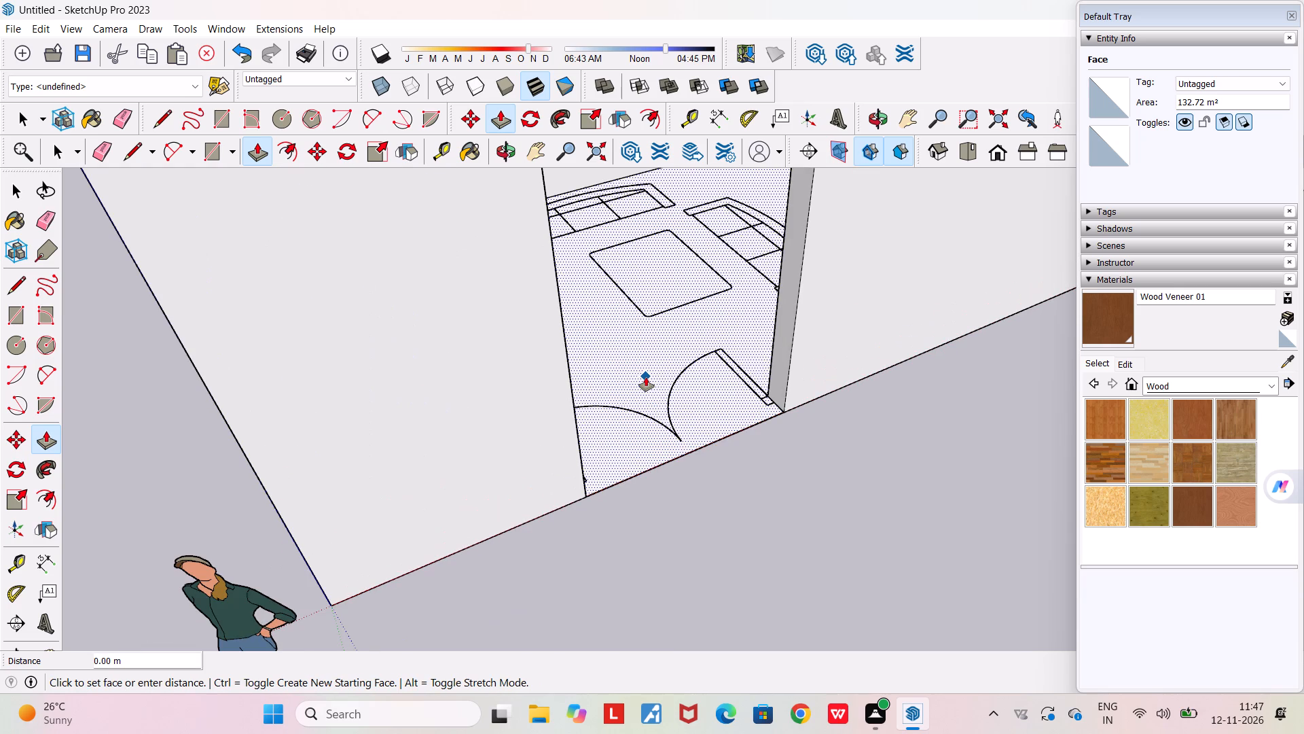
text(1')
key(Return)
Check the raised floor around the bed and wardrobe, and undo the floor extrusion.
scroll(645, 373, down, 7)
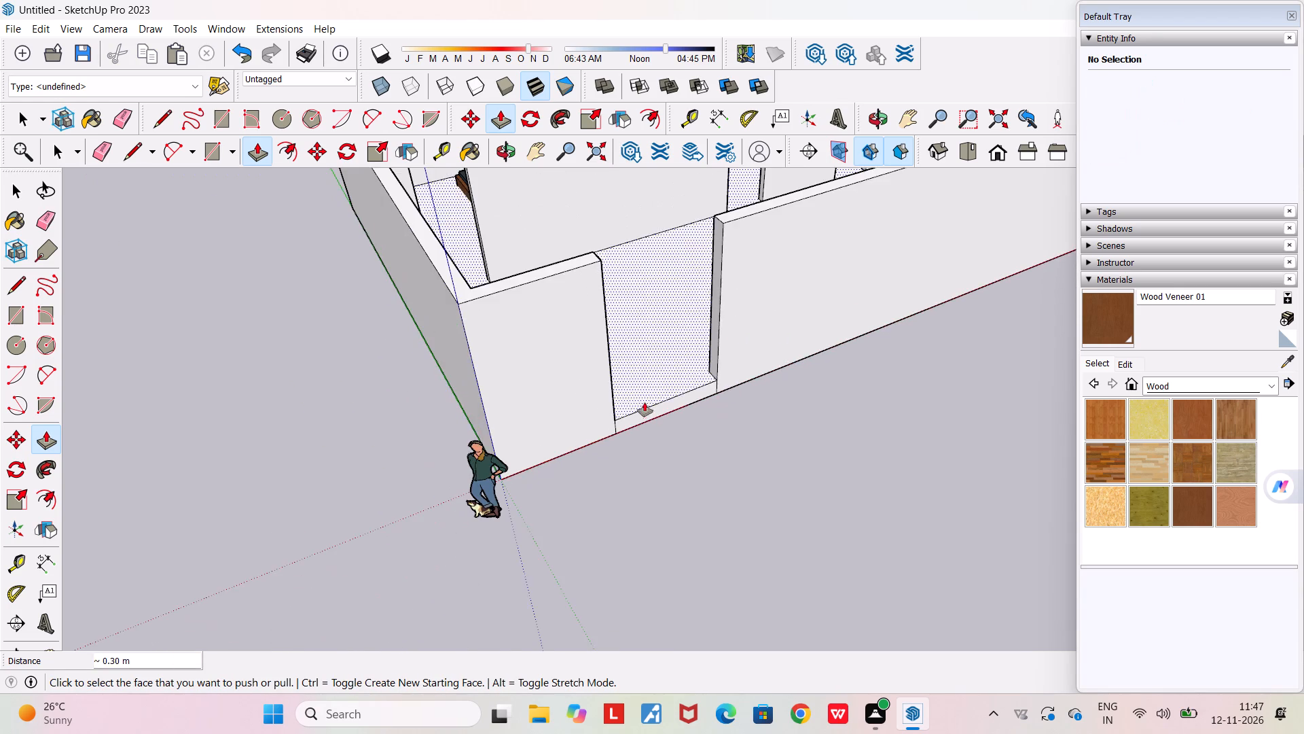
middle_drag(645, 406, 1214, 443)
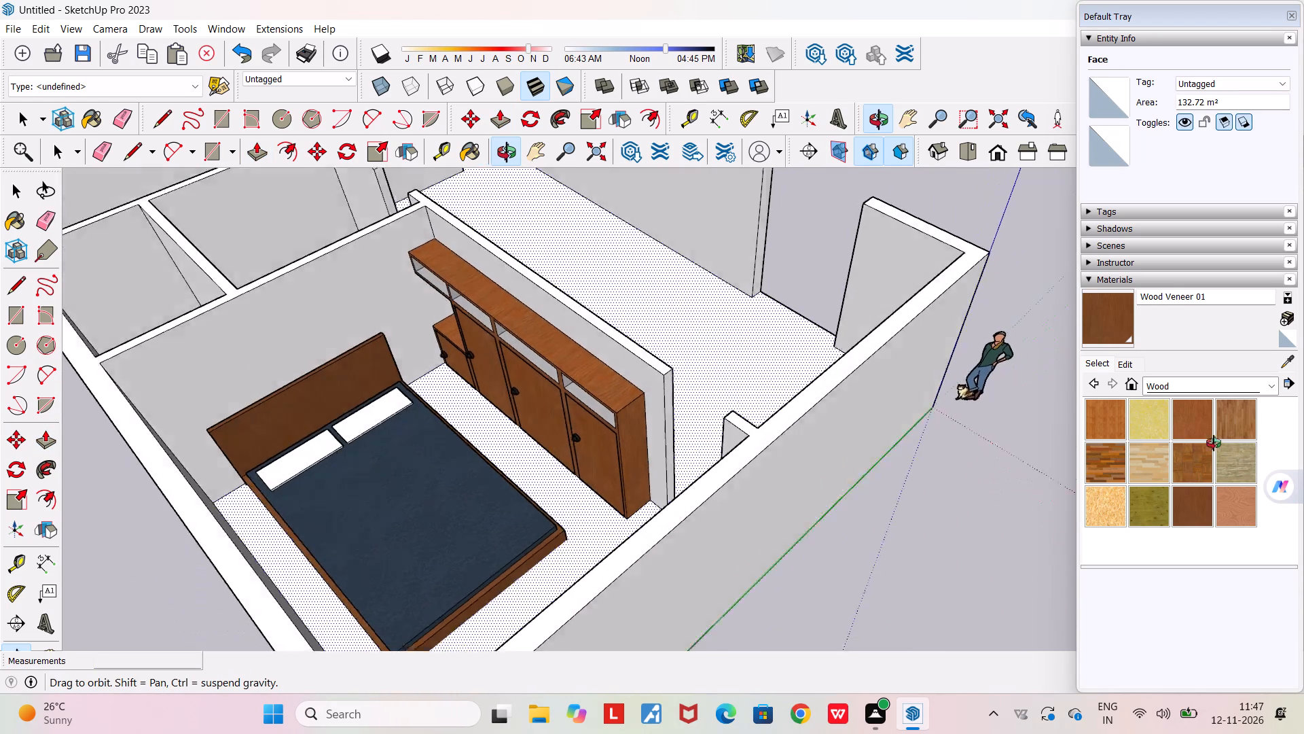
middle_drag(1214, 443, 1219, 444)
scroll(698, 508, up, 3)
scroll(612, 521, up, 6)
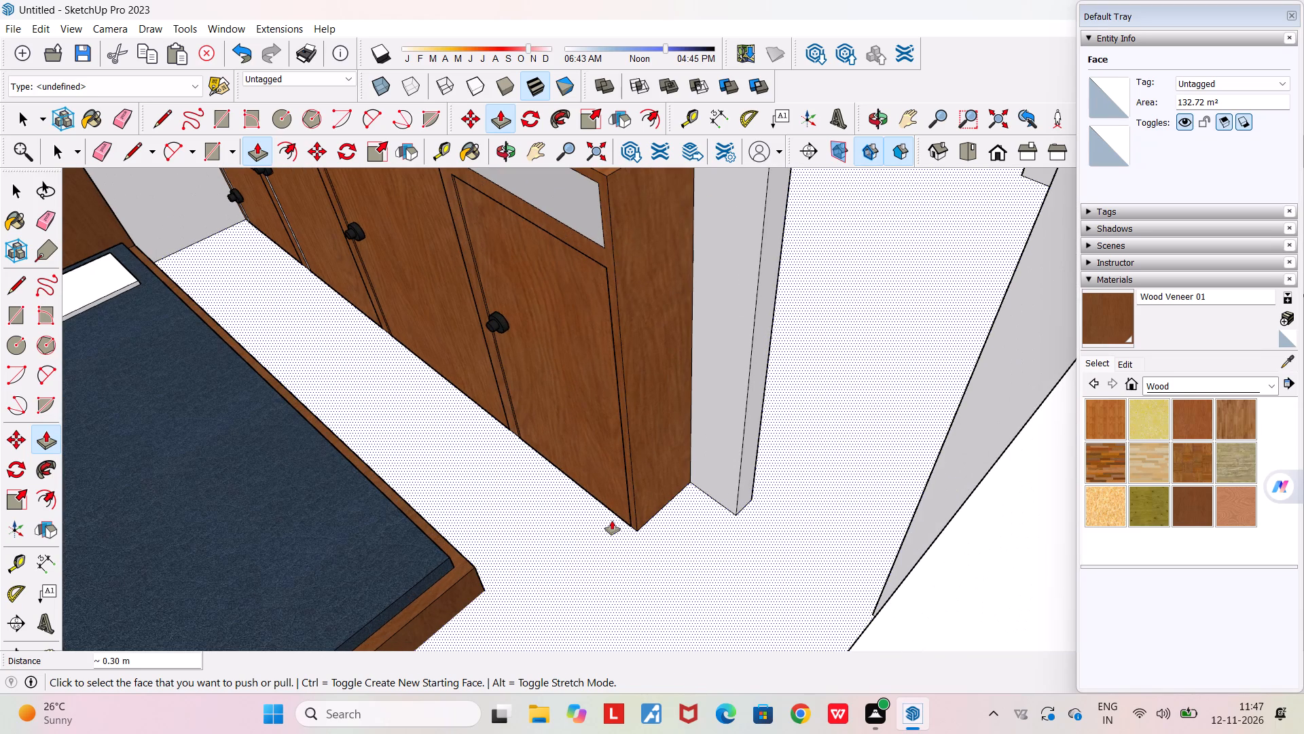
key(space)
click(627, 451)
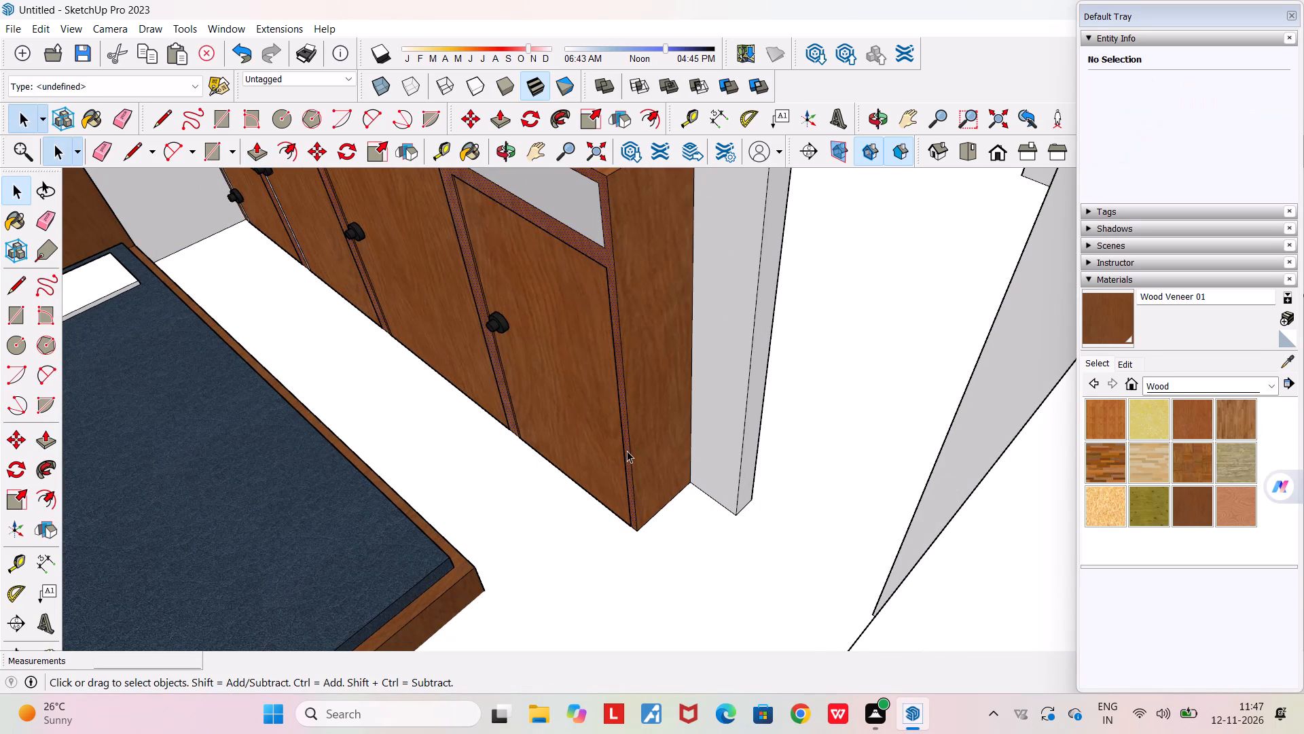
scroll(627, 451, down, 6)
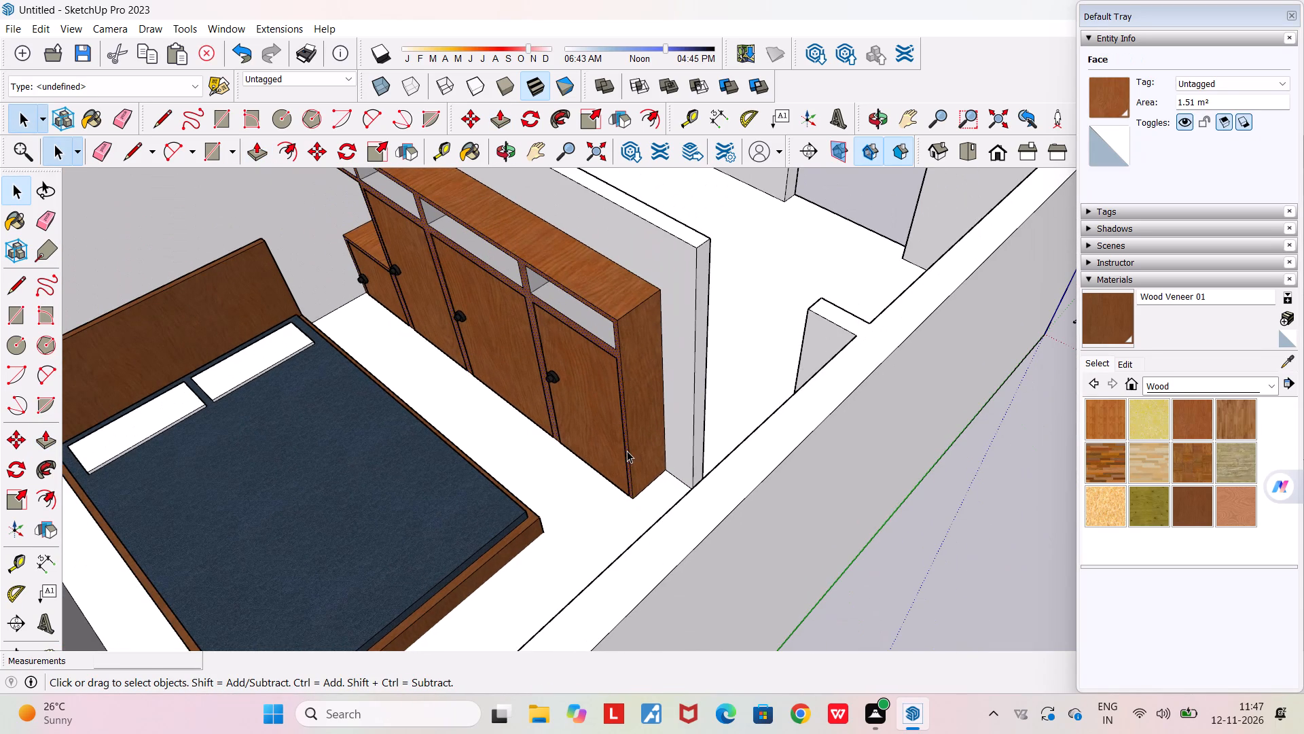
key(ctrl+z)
Extrude the house's floor and the walls 1' downward from their underside faces.
middle_drag(627, 451, 631, 394)
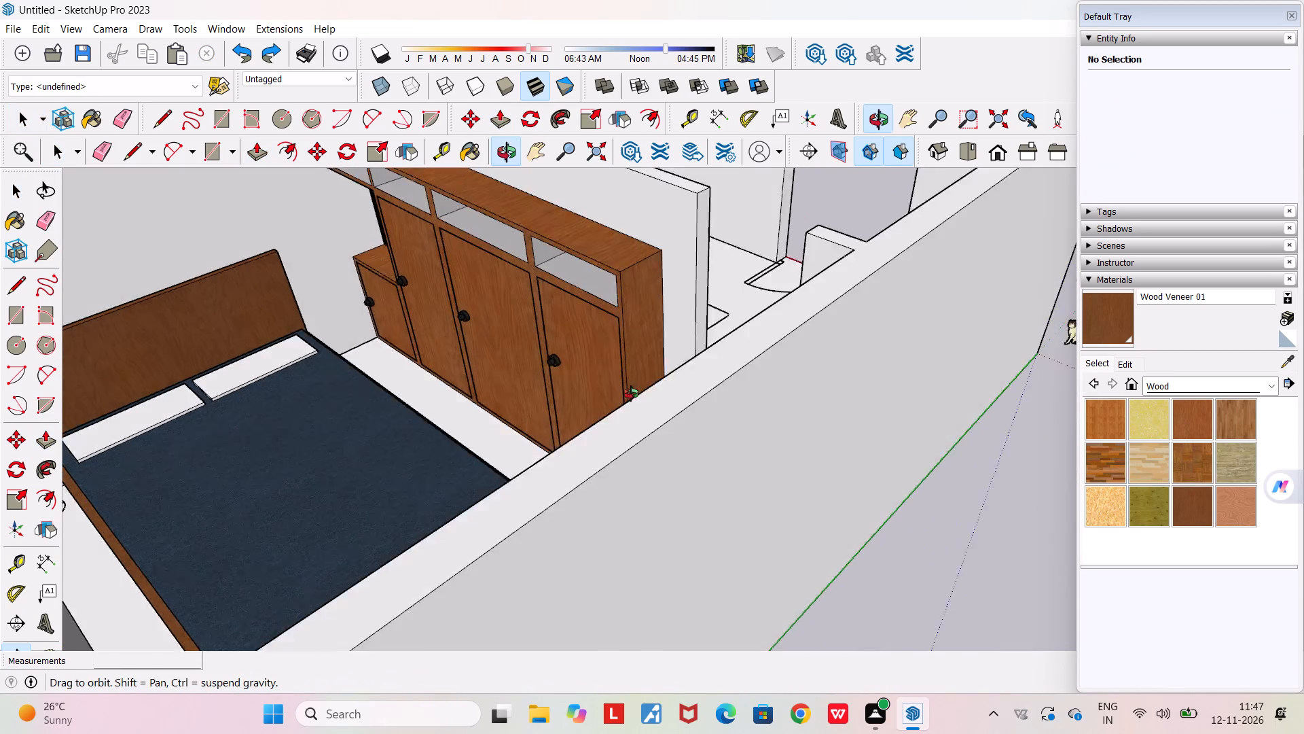
middle_drag(631, 394, 645, 365)
scroll(645, 365, down, 4)
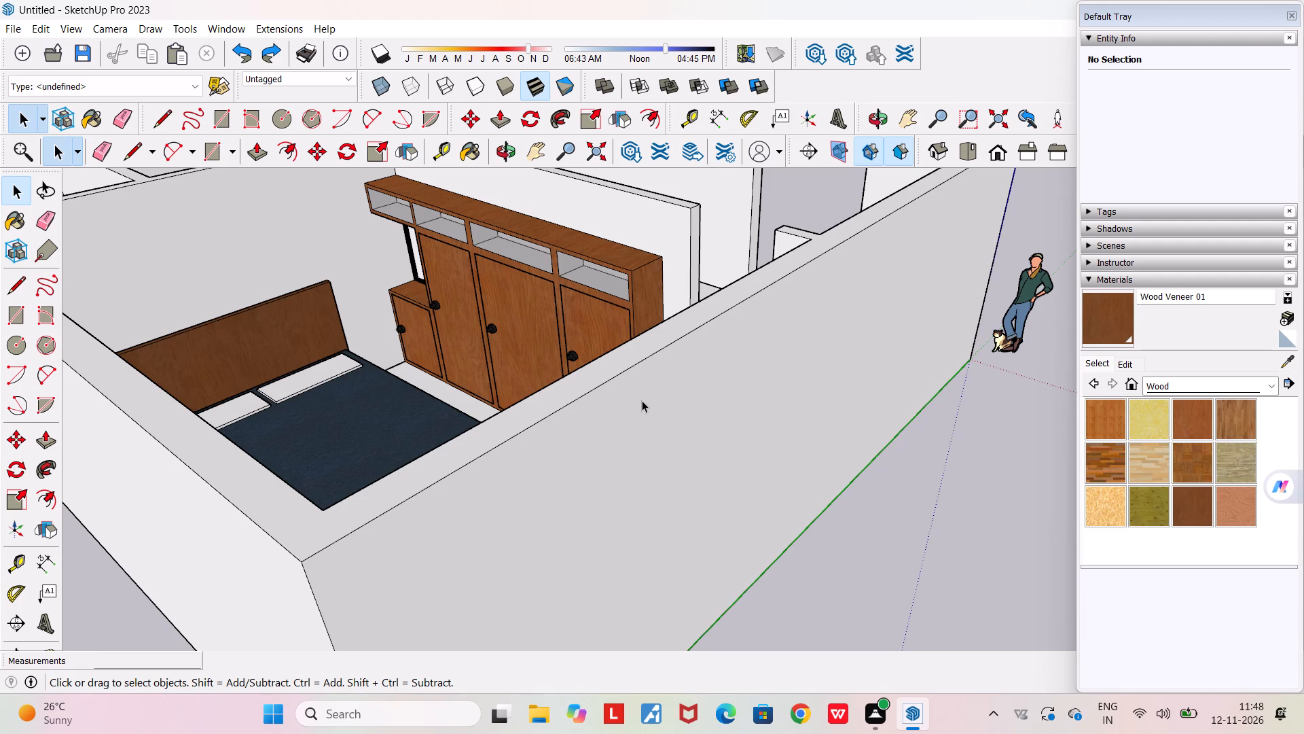
middle_drag(645, 406, 386, 442)
scroll(386, 442, down, 3)
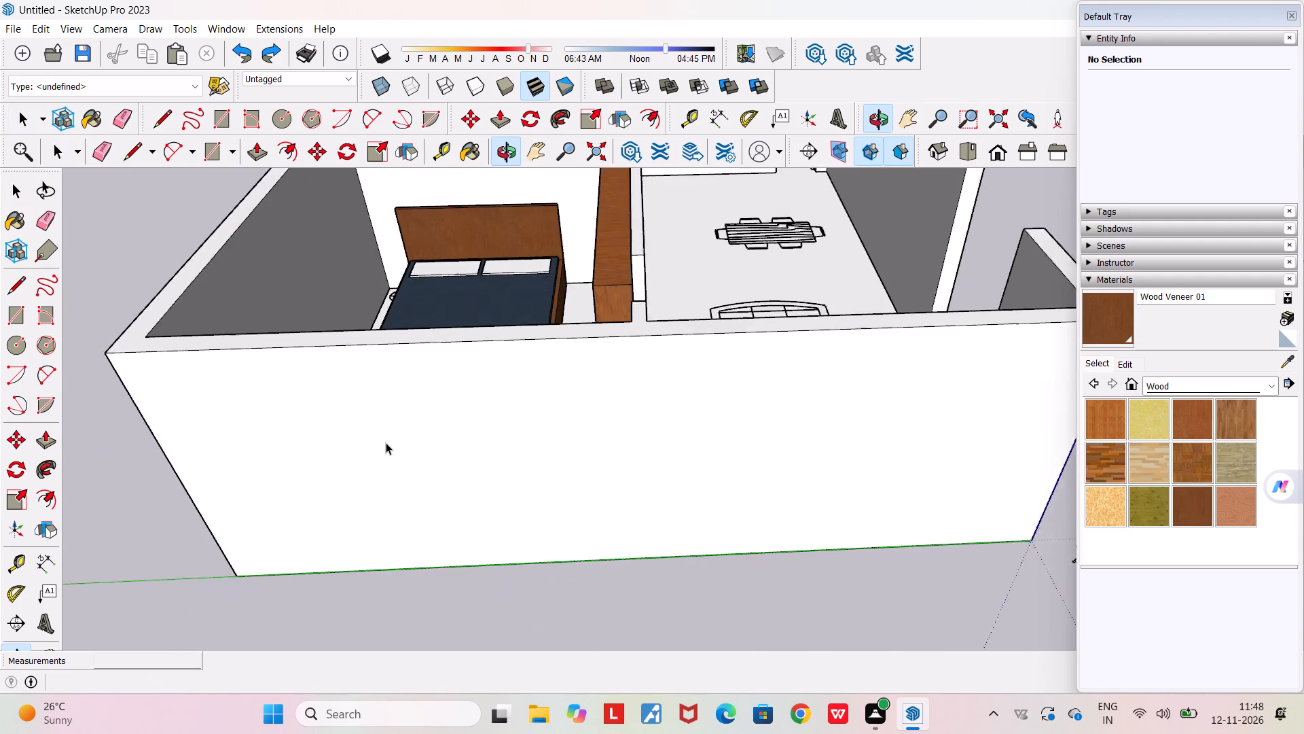
scroll(386, 442, down, 2)
middle_drag(394, 447, 513, 93)
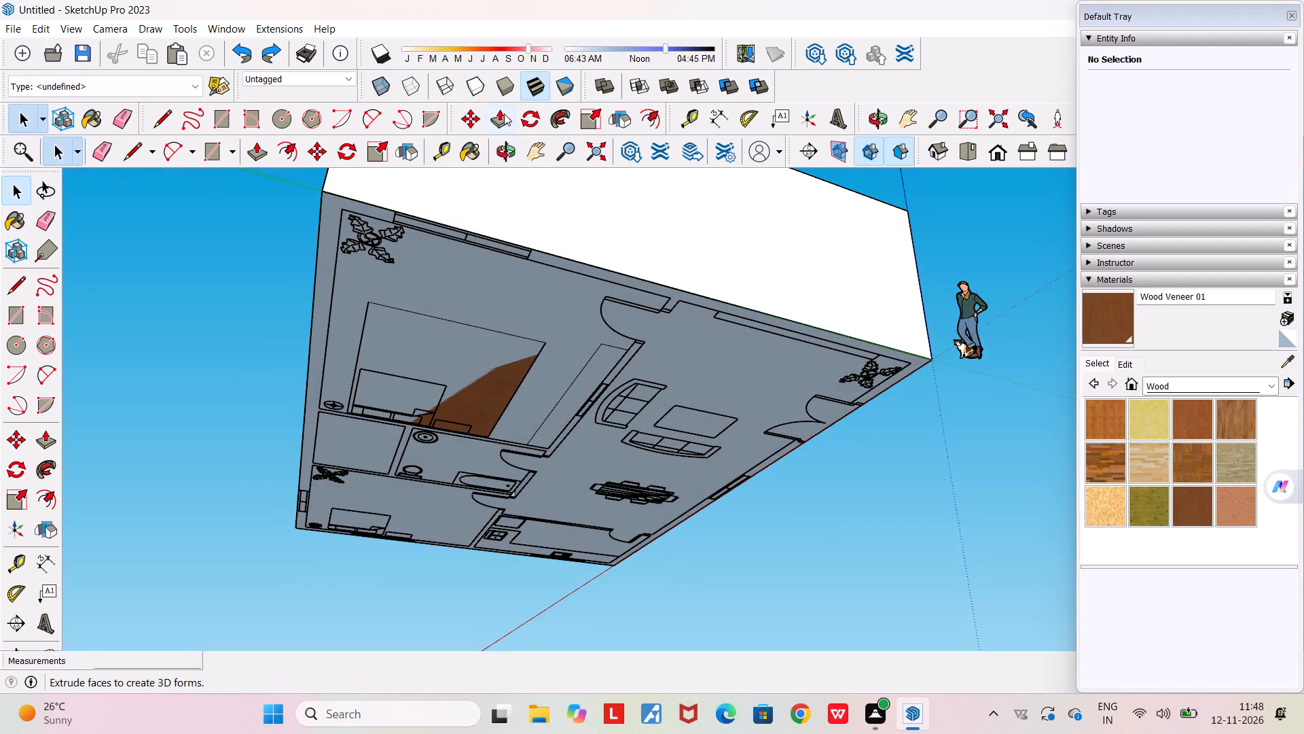
click(419, 269)
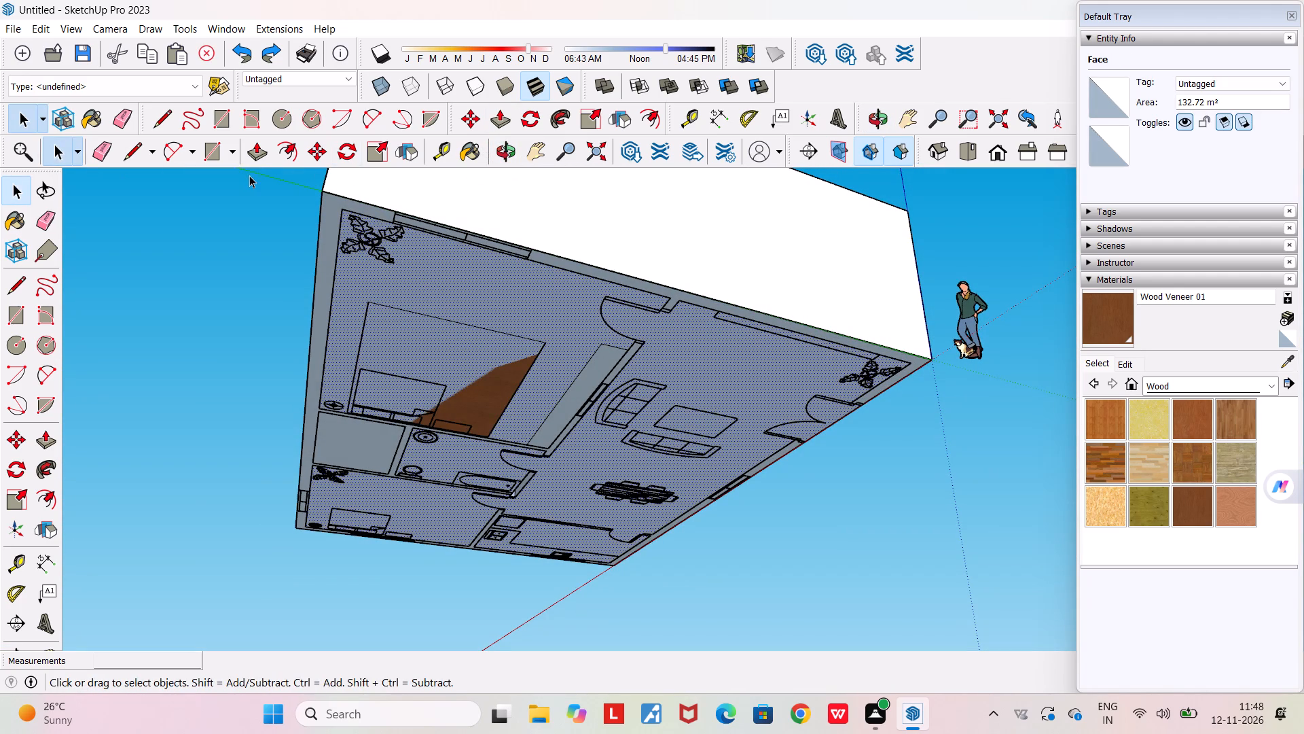
ctrl+scroll(321, 268, up, 3)
ctrl+click(321, 268)
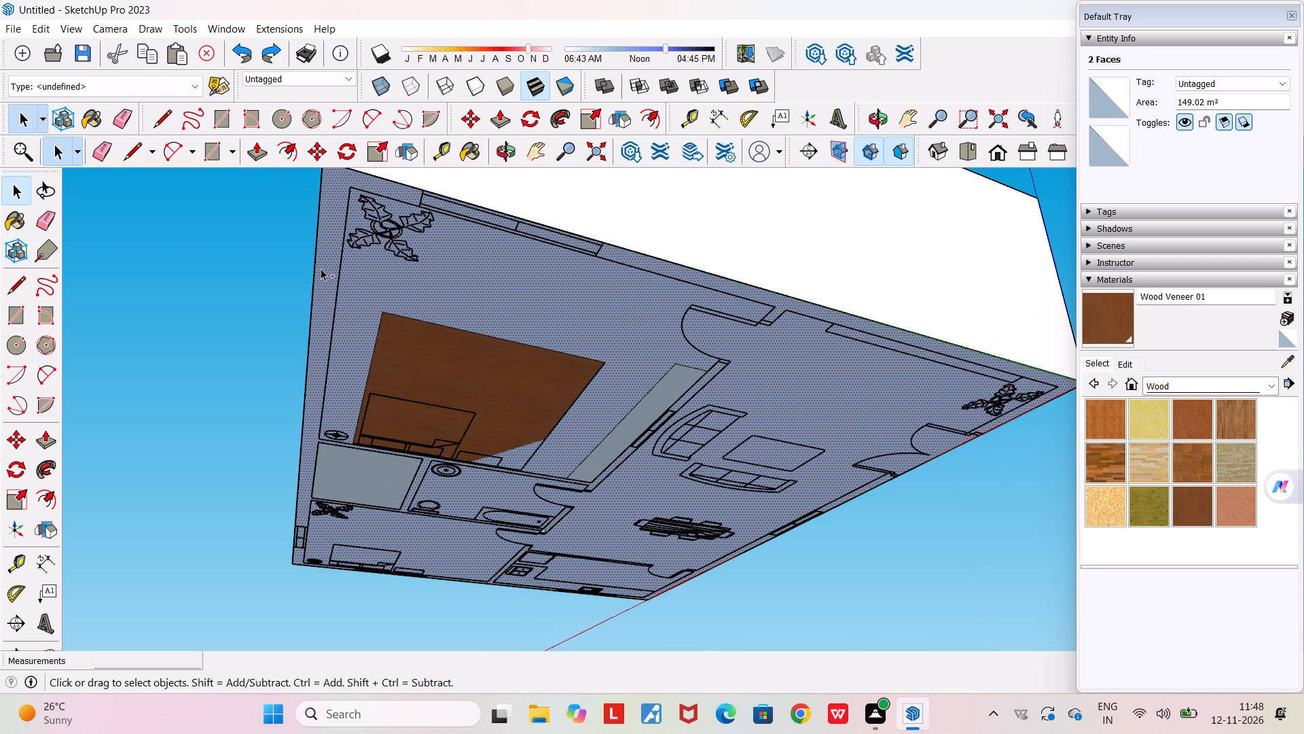
click(261, 165)
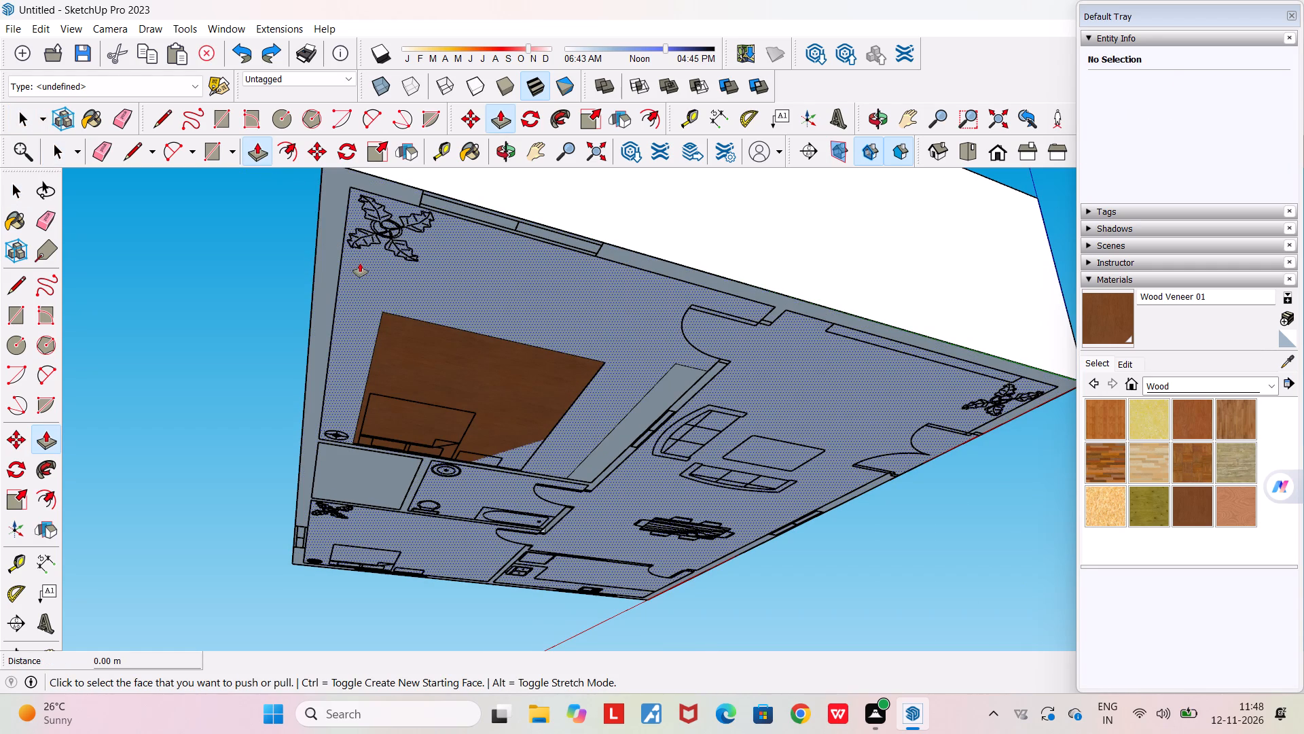
click(360, 263)
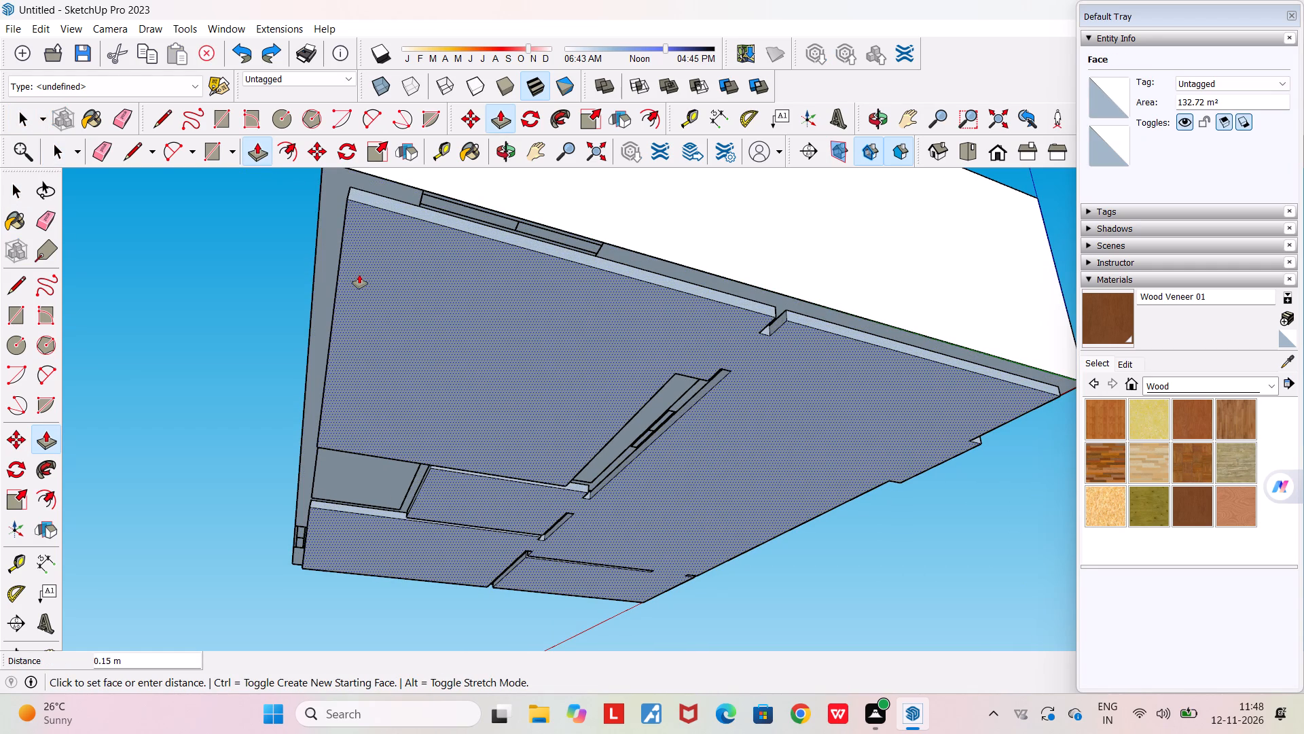
text(1')
key(Return)
double_click(332, 175)
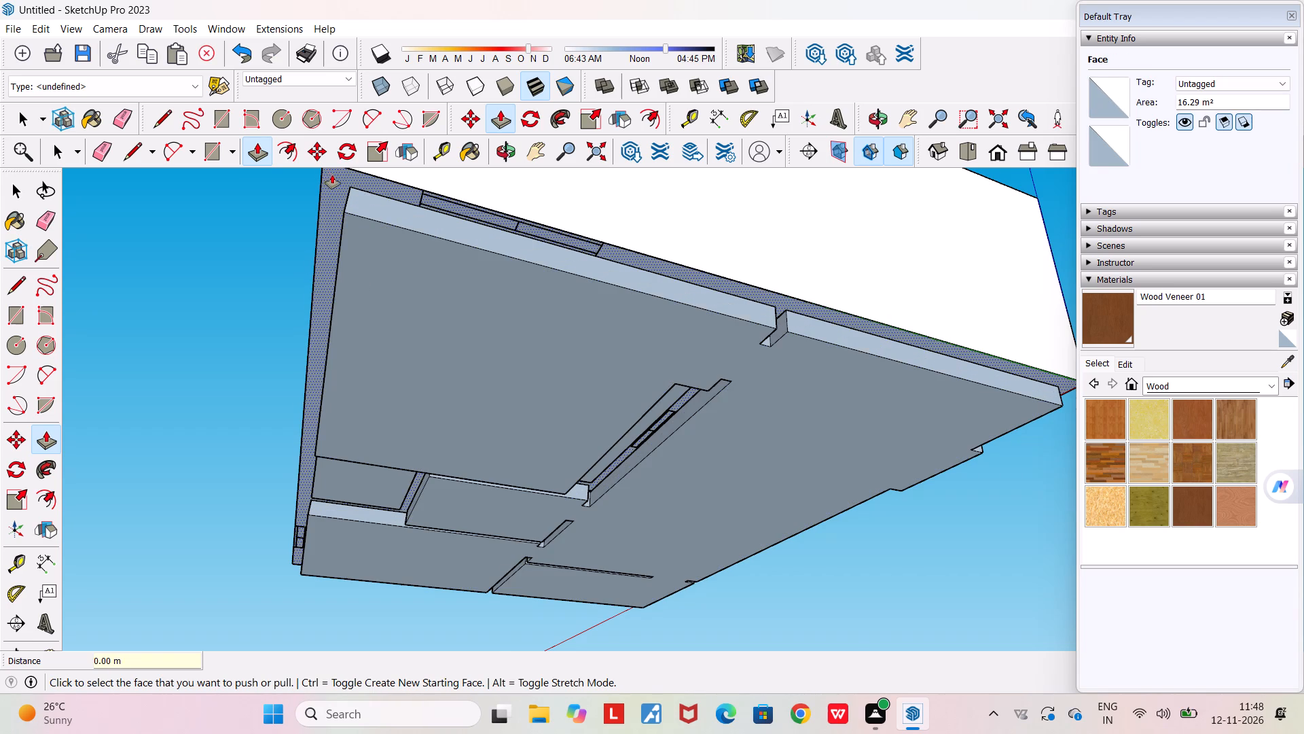
Draw a rectangle across the underside of the house's floor slab between its opposite inner corners.
scroll(344, 230, down, 3)
middle_drag(346, 231, 301, 249)
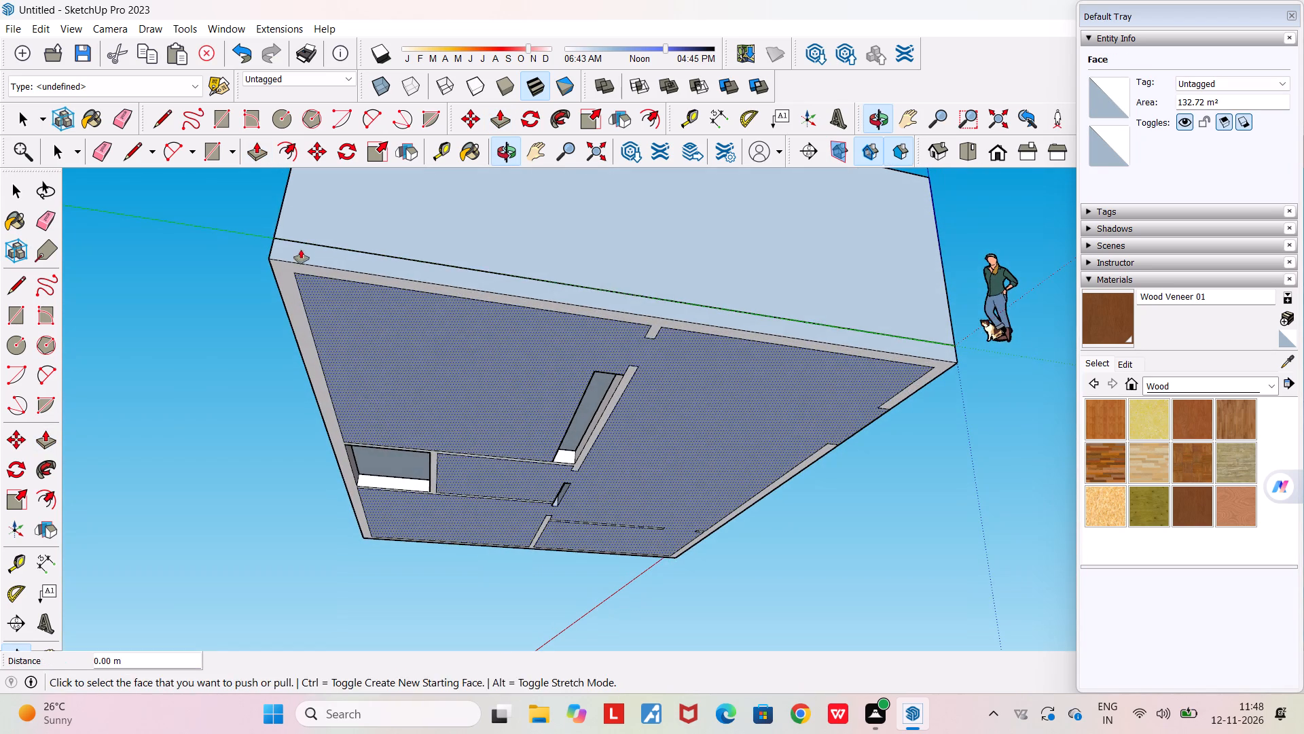
click(211, 151)
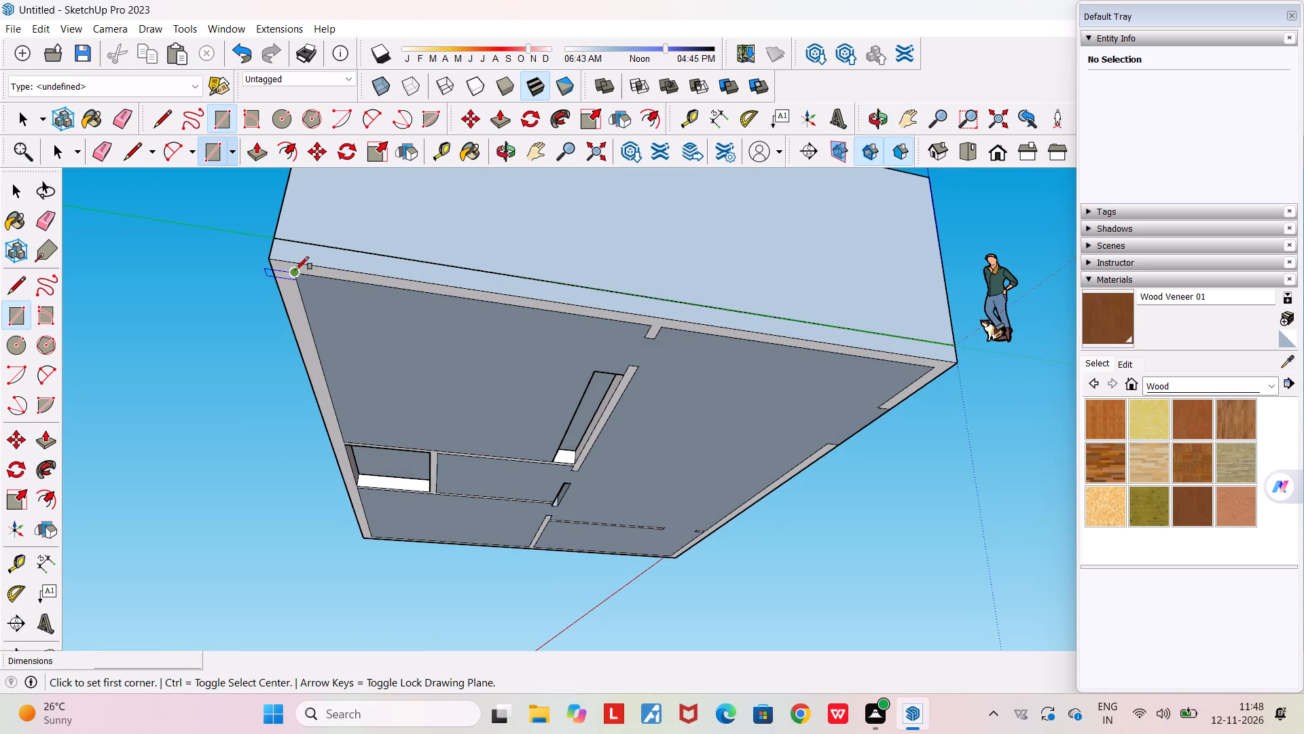
click(295, 270)
scroll(662, 567, up, 19)
click(673, 548)
scroll(664, 538, down, 3)
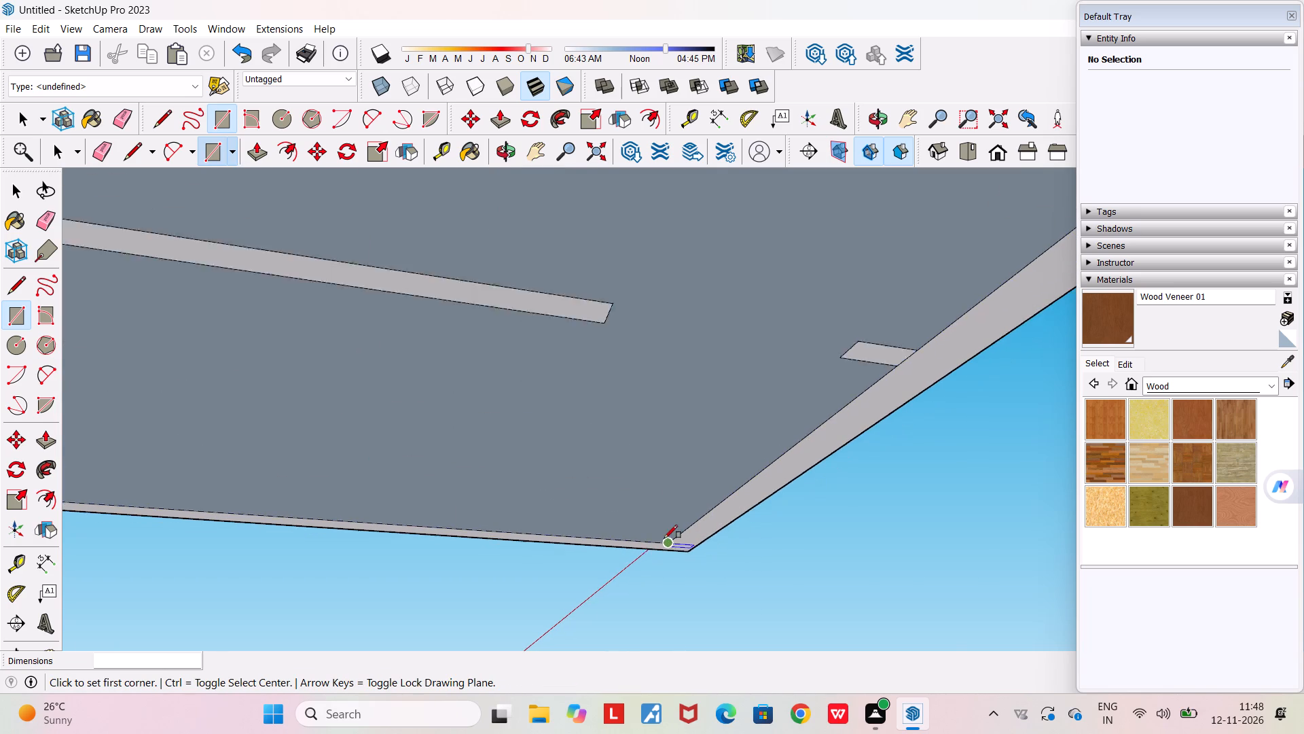
Examine the house's thickened base, wall bottoms, rooms and entrance opening from above, outside and below.
scroll(664, 538, down, 17)
middle_drag(559, 386, 203, 733)
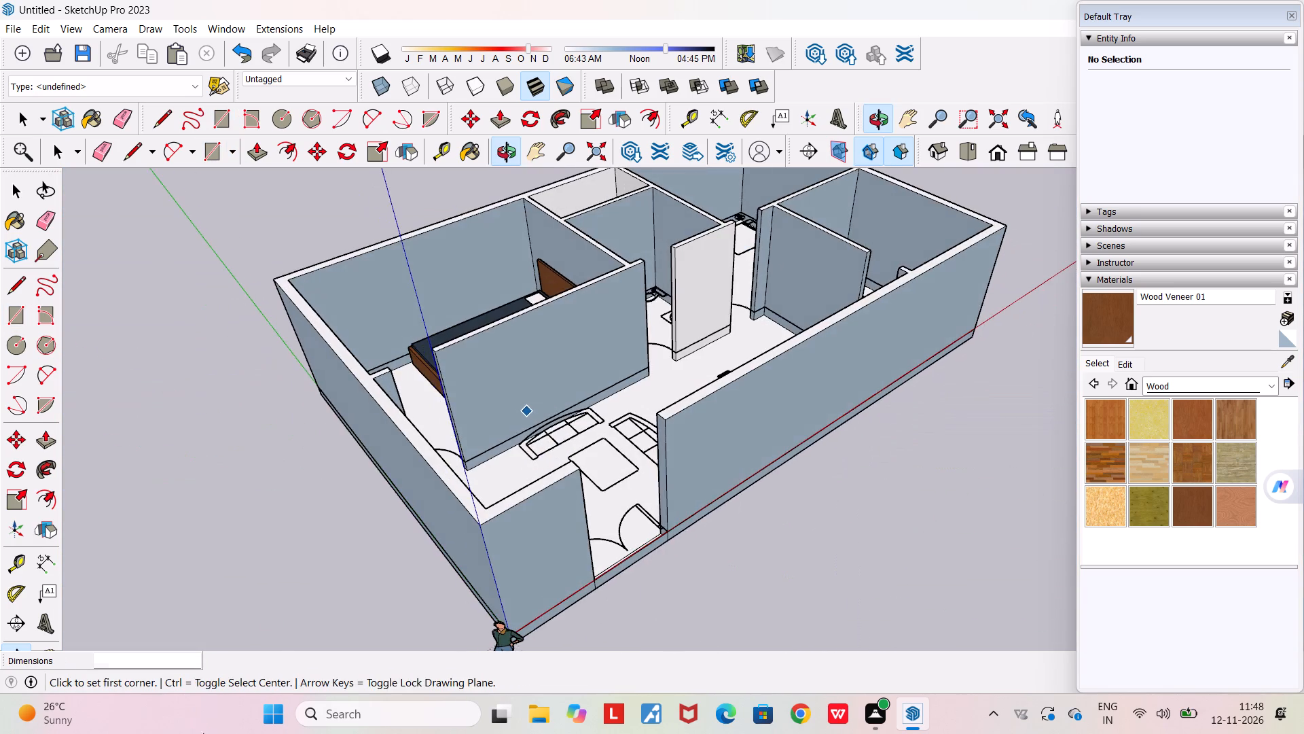
middle_drag(253, 599, 654, 633)
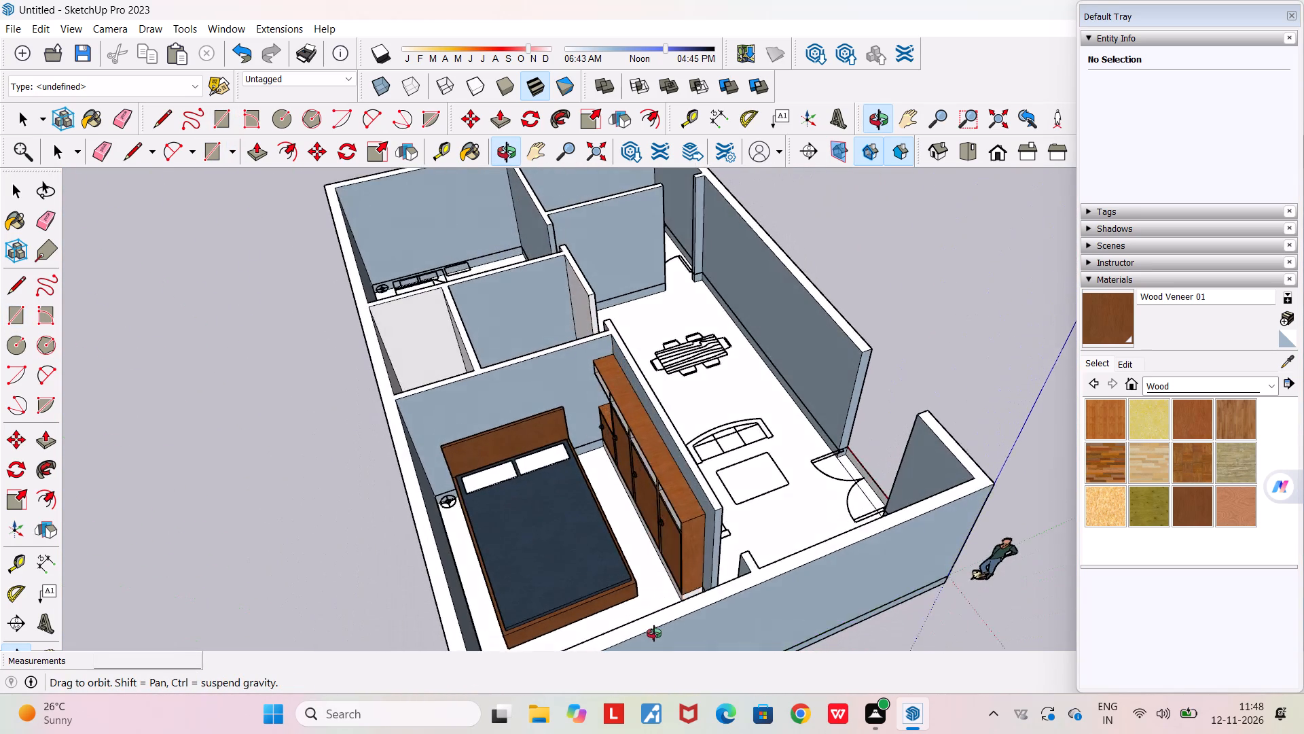
middle_drag(654, 633, 450, 570)
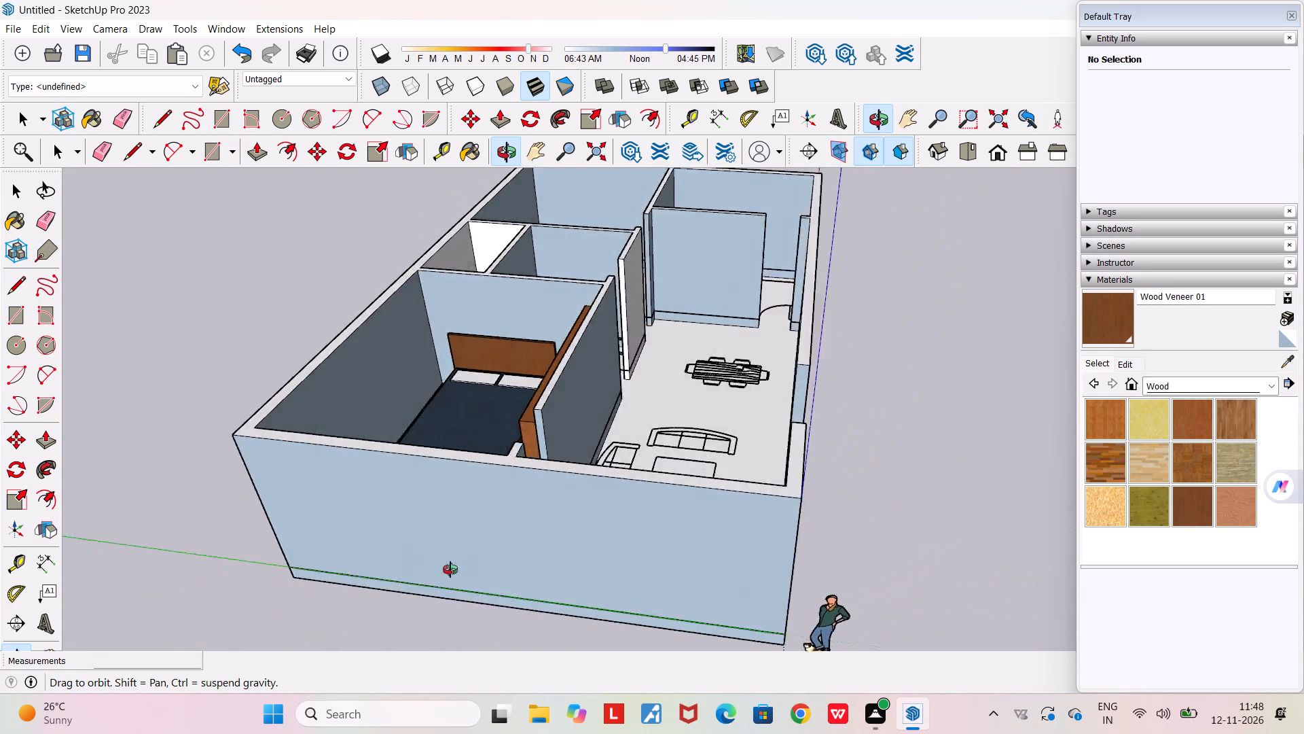
middle_drag(450, 570, 253, 394)
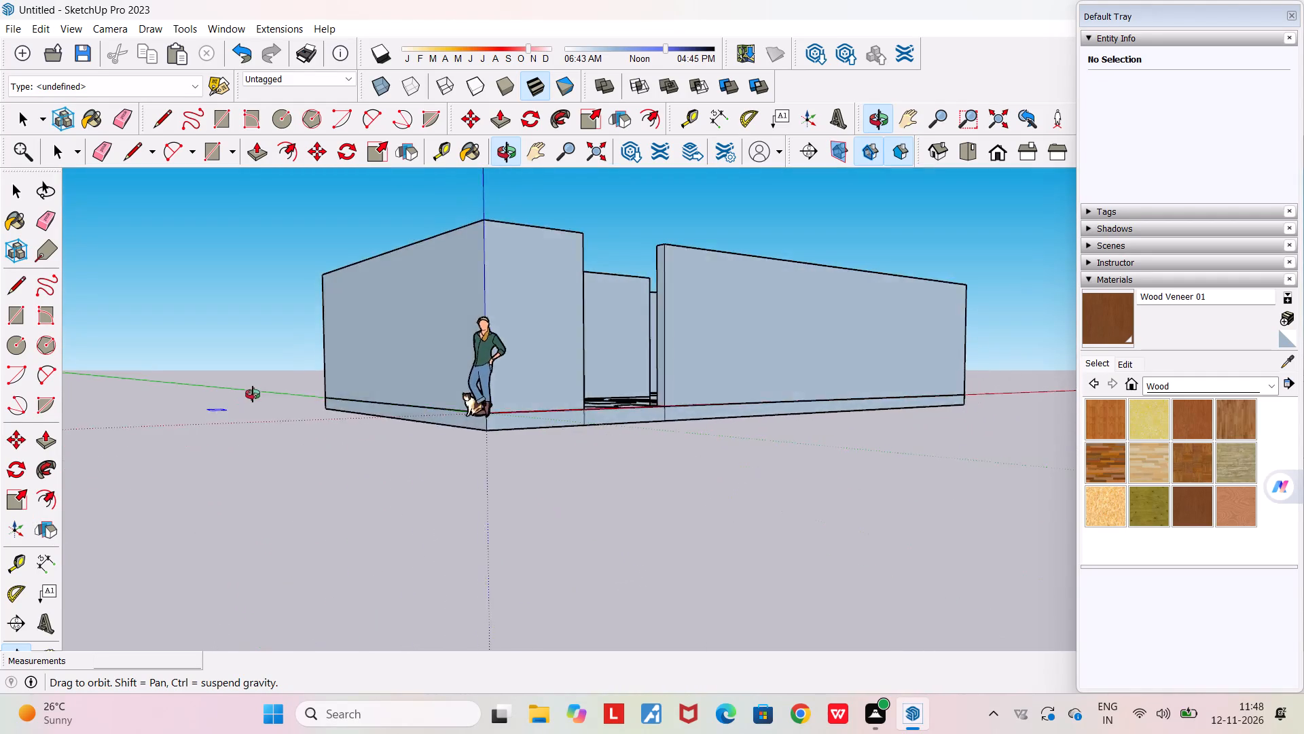
middle_drag(253, 394, 985, 609)
scroll(696, 362, up, 4)
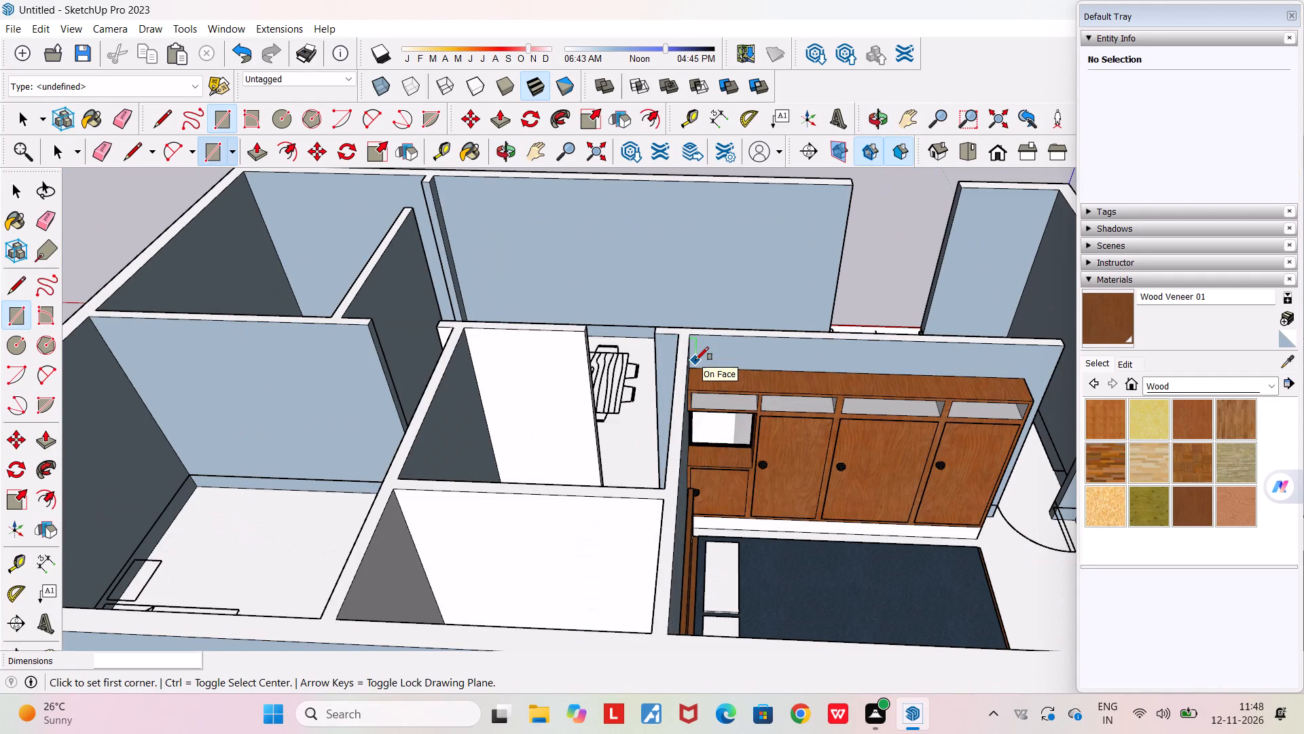
key(space)
middle_drag(689, 362, 398, 391)
scroll(674, 373, up, 5)
middle_drag(748, 375, 468, 234)
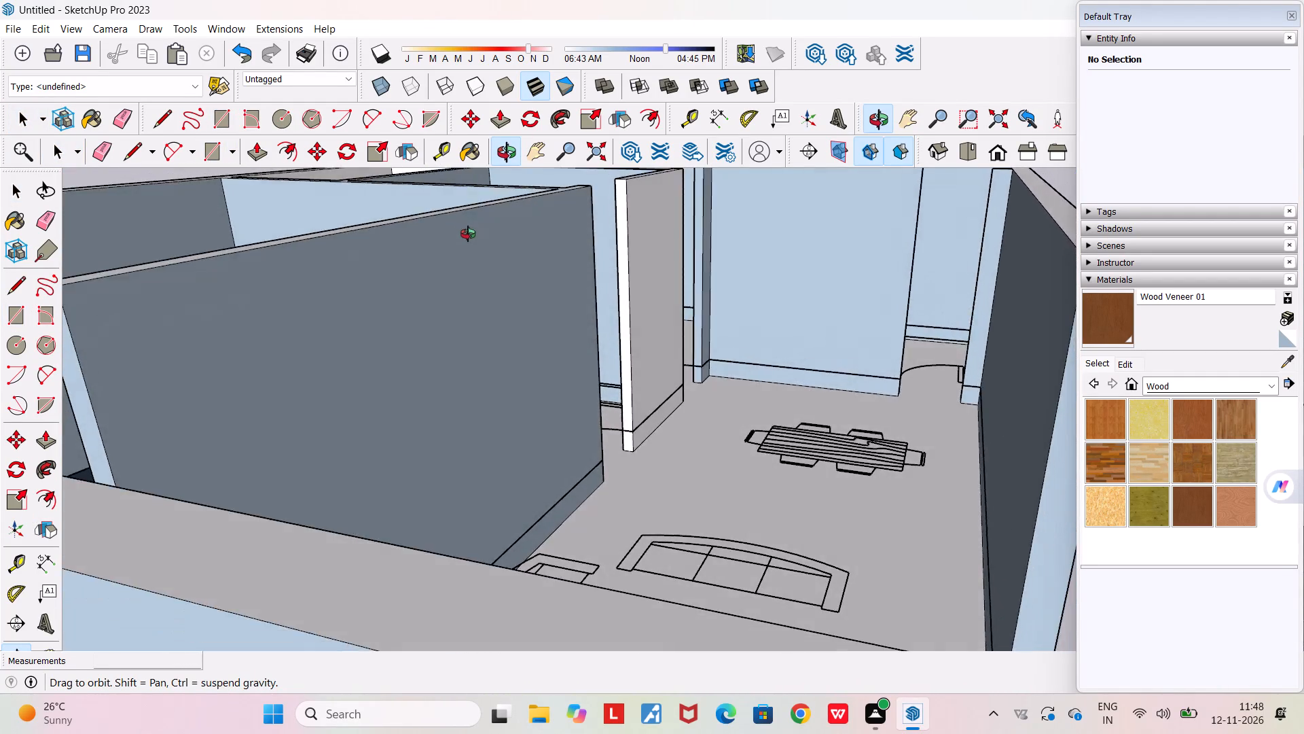
middle_drag(468, 234, 641, 252)
scroll(641, 254, down, 3)
middle_drag(660, 337, 346, 309)
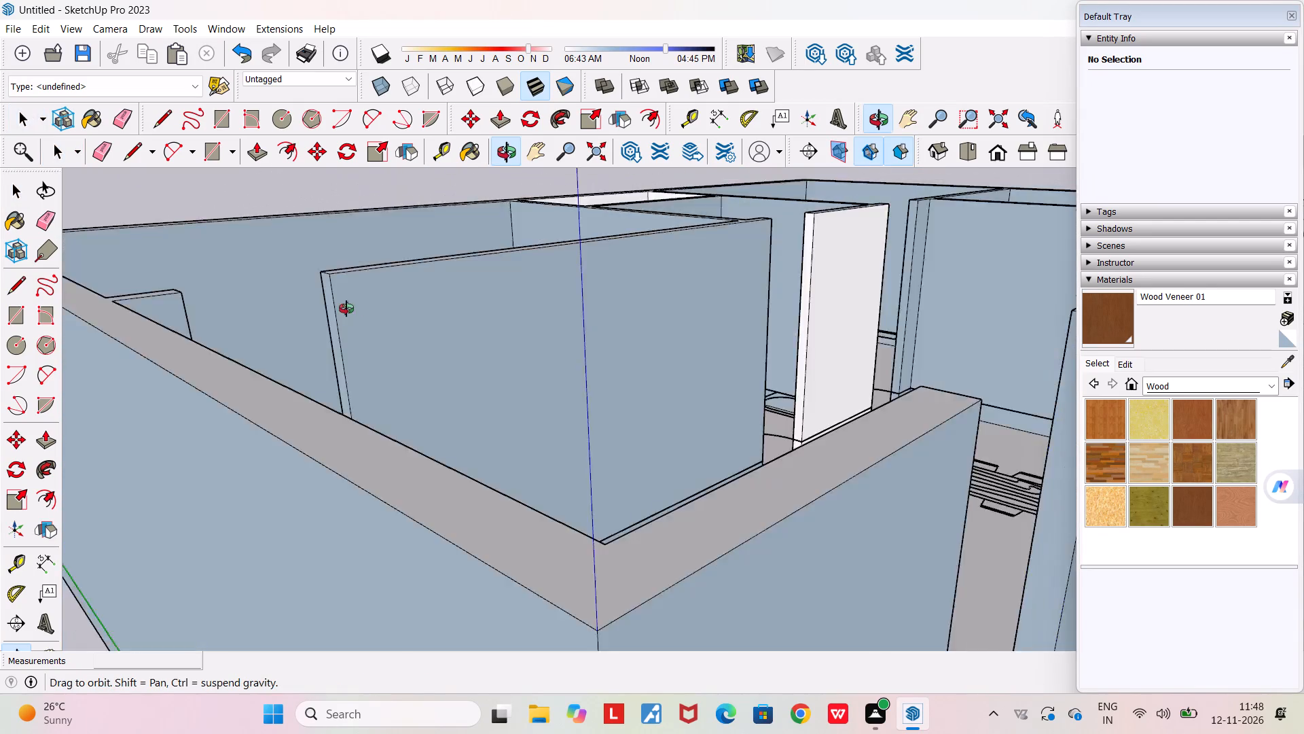
middle_drag(346, 309, 345, 309)
scroll(345, 309, down, 4)
middle_drag(511, 383, 1053, 437)
scroll(1053, 437, down, 4)
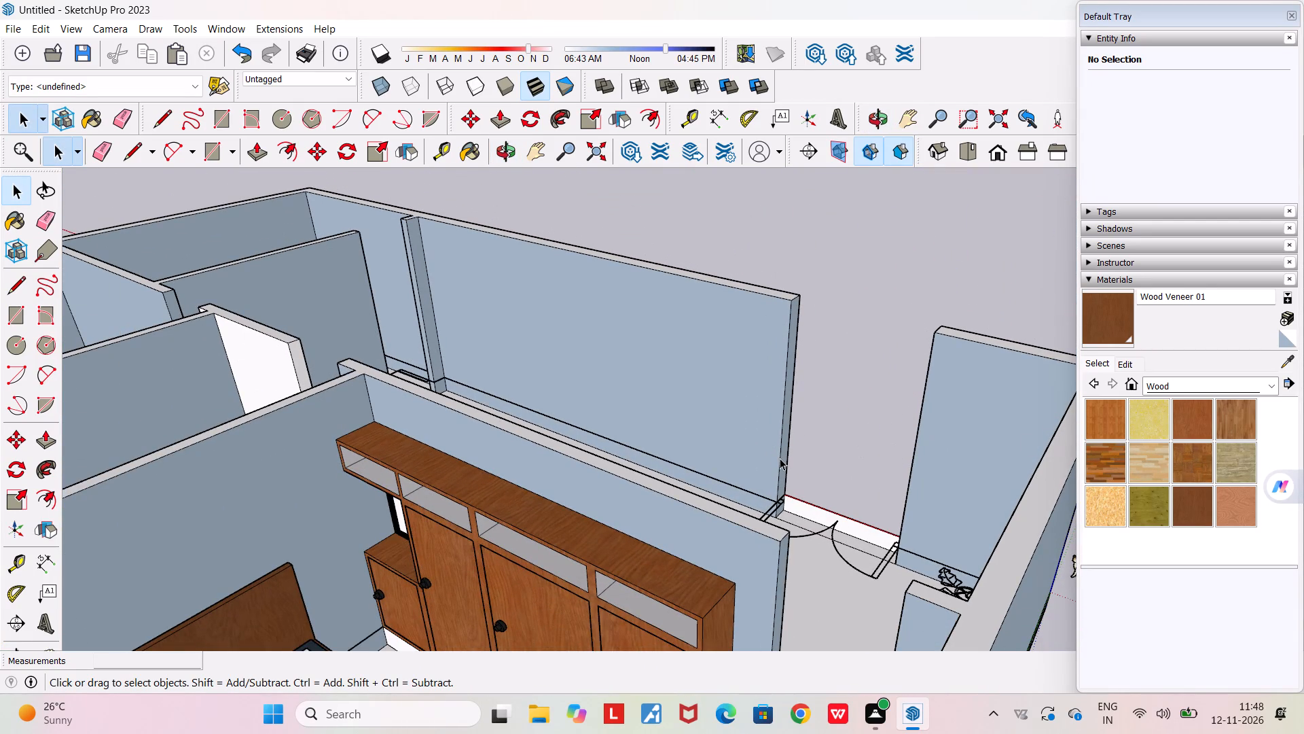
scroll(786, 521, up, 2)
middle_drag(832, 527, 606, 515)
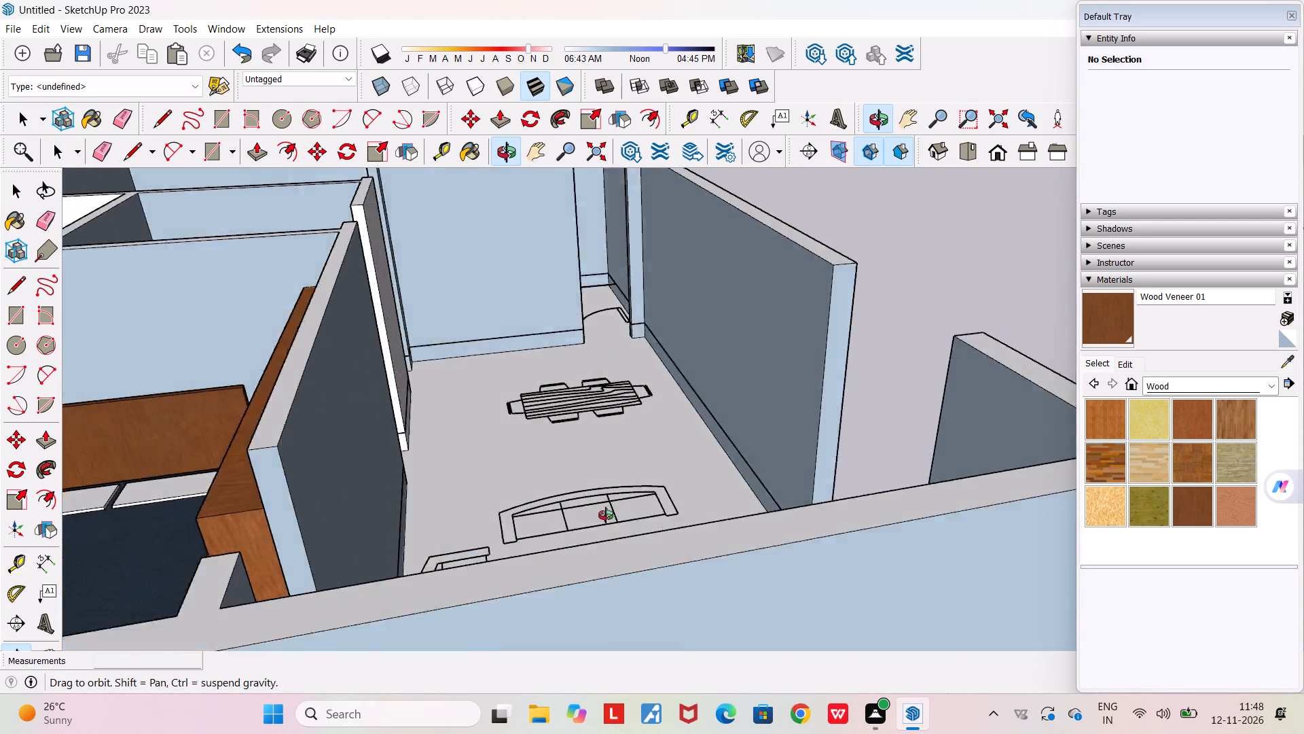
middle_drag(606, 515, 278, 247)
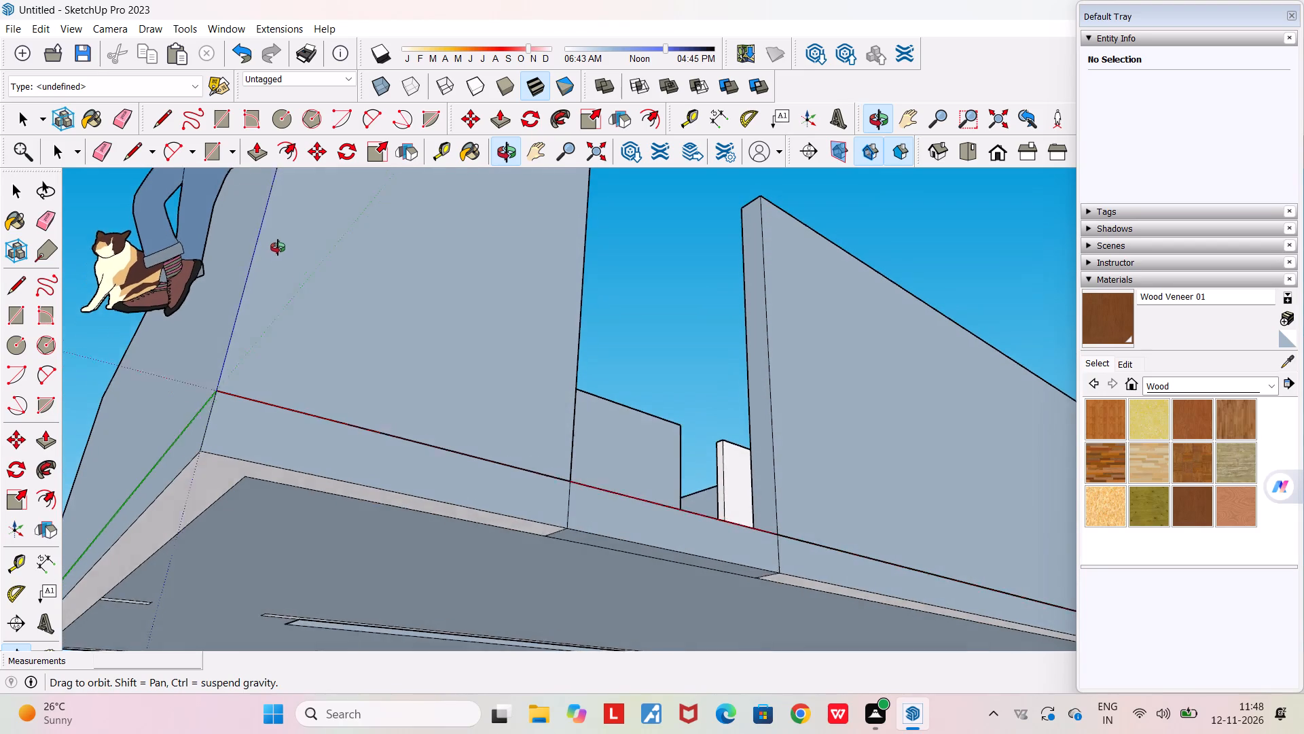
Erase the floor-level edge running across the house's entrance opening, above the thickened base.
middle_drag(278, 247, 278, 245)
scroll(278, 245, down, 4)
middle_drag(510, 439, 391, 447)
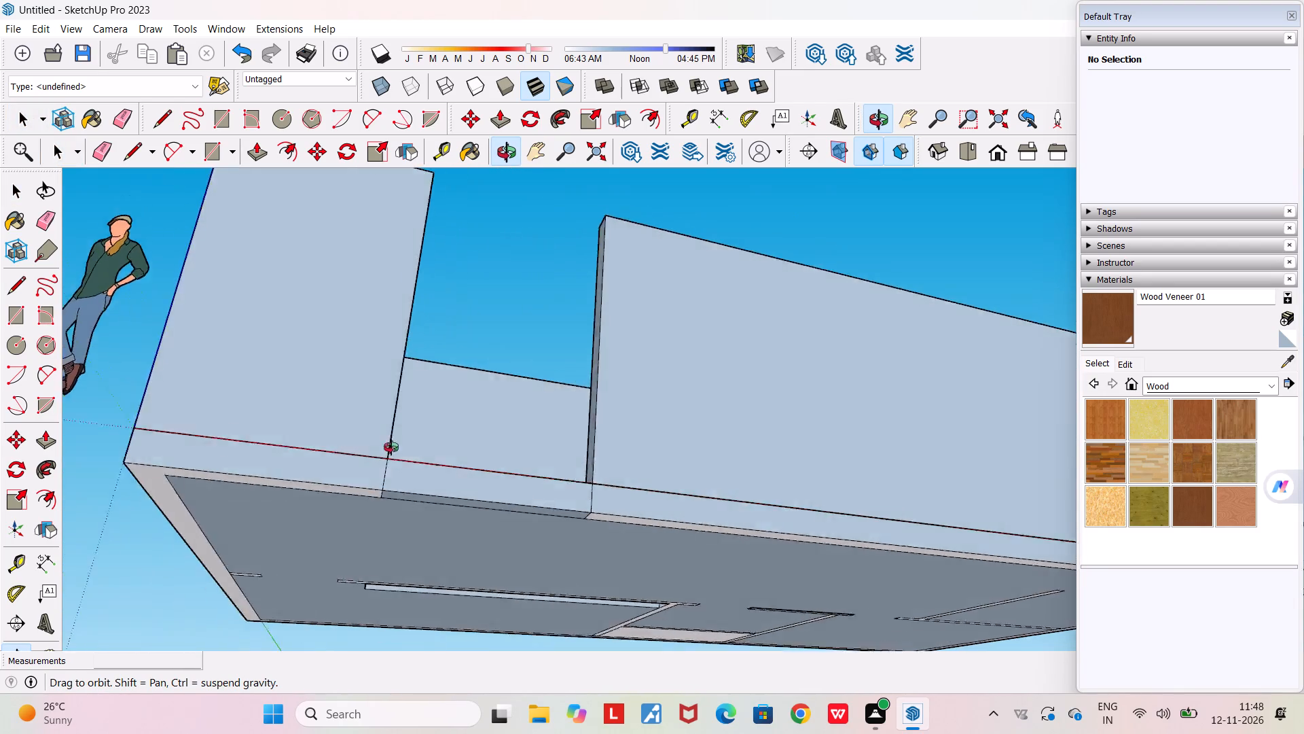
middle_drag(391, 447, 168, 650)
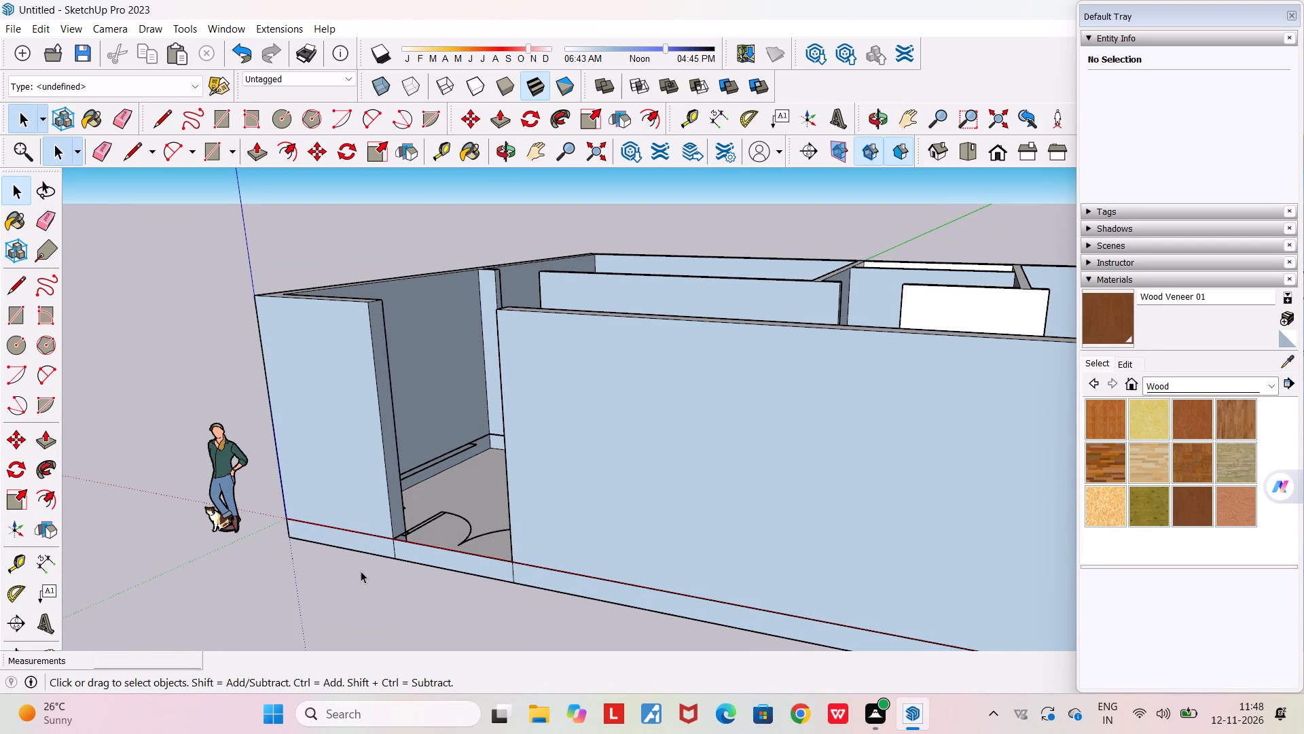
scroll(469, 538, up, 4)
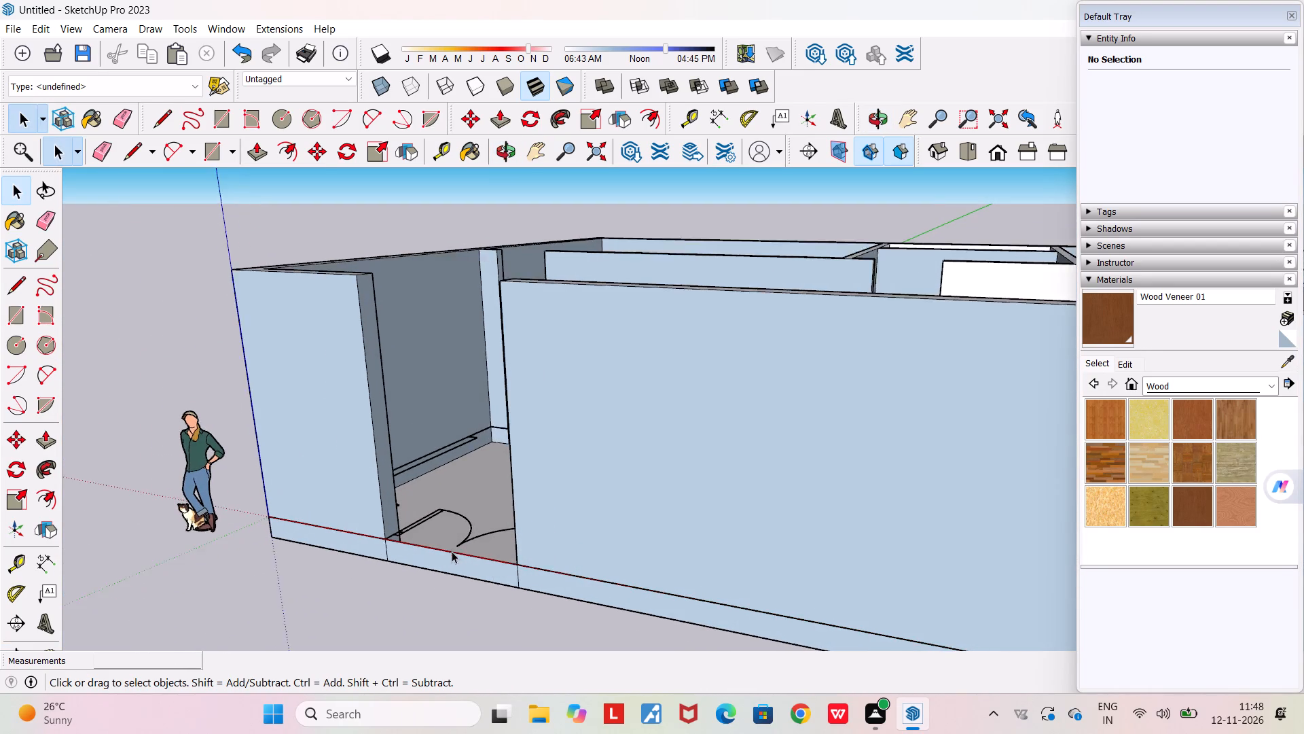
scroll(452, 551, up, 2)
key(e)
scroll(460, 565, up, 4)
drag(461, 566, 469, 555)
Examine the entrance opening, the base's underside, the room floors, and the bedroom's wardrobe and bed after the edge erasure.
middle_drag(450, 589, 543, 481)
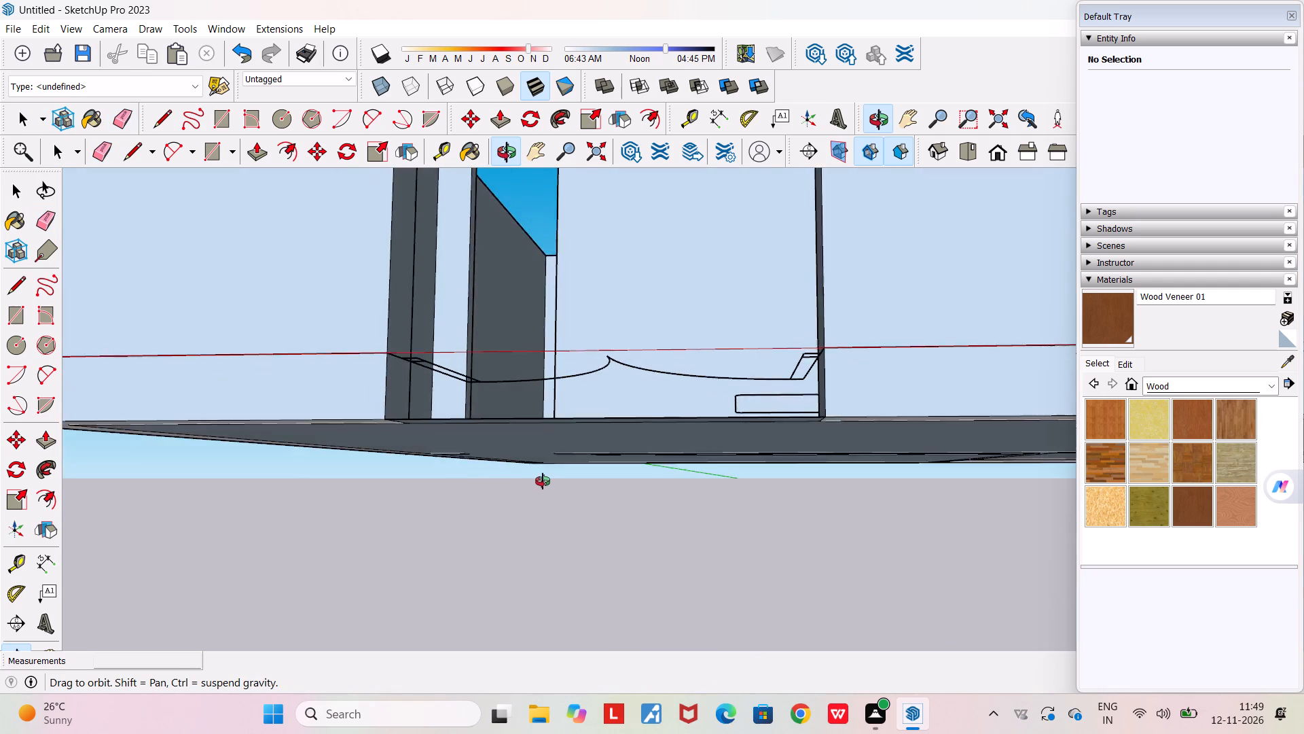
middle_drag(543, 481, 559, 491)
scroll(559, 491, down, 3)
middle_drag(540, 535, 557, 429)
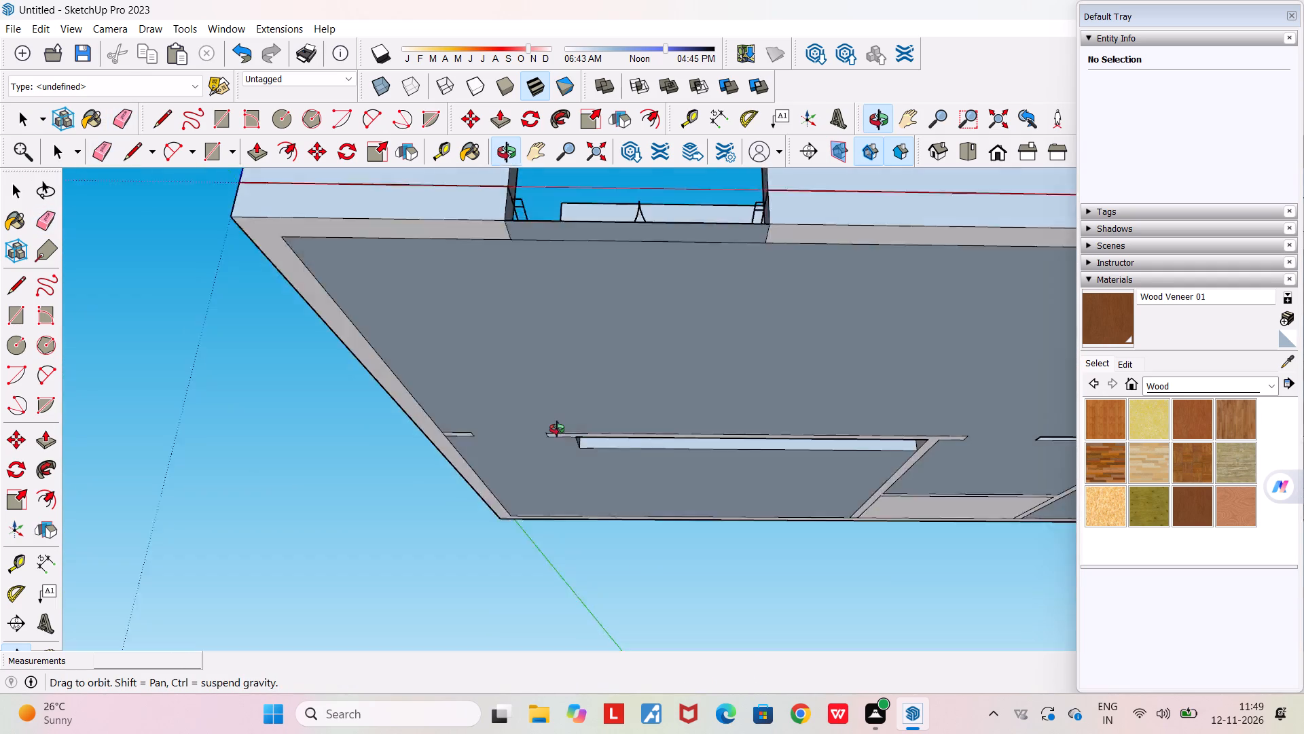
middle_drag(557, 429, 493, 608)
scroll(493, 608, down, 5)
middle_drag(484, 550, 502, 685)
scroll(502, 685, down, 4)
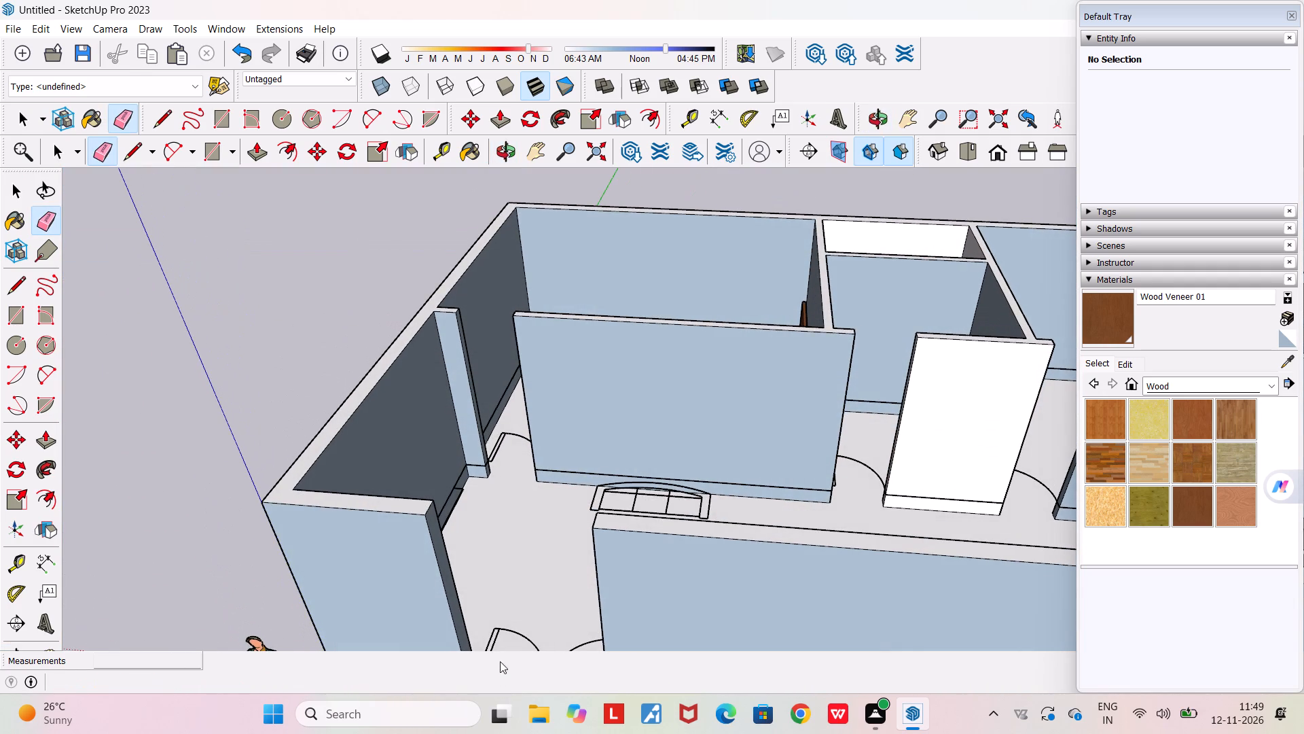
middle_drag(495, 637, 528, 284)
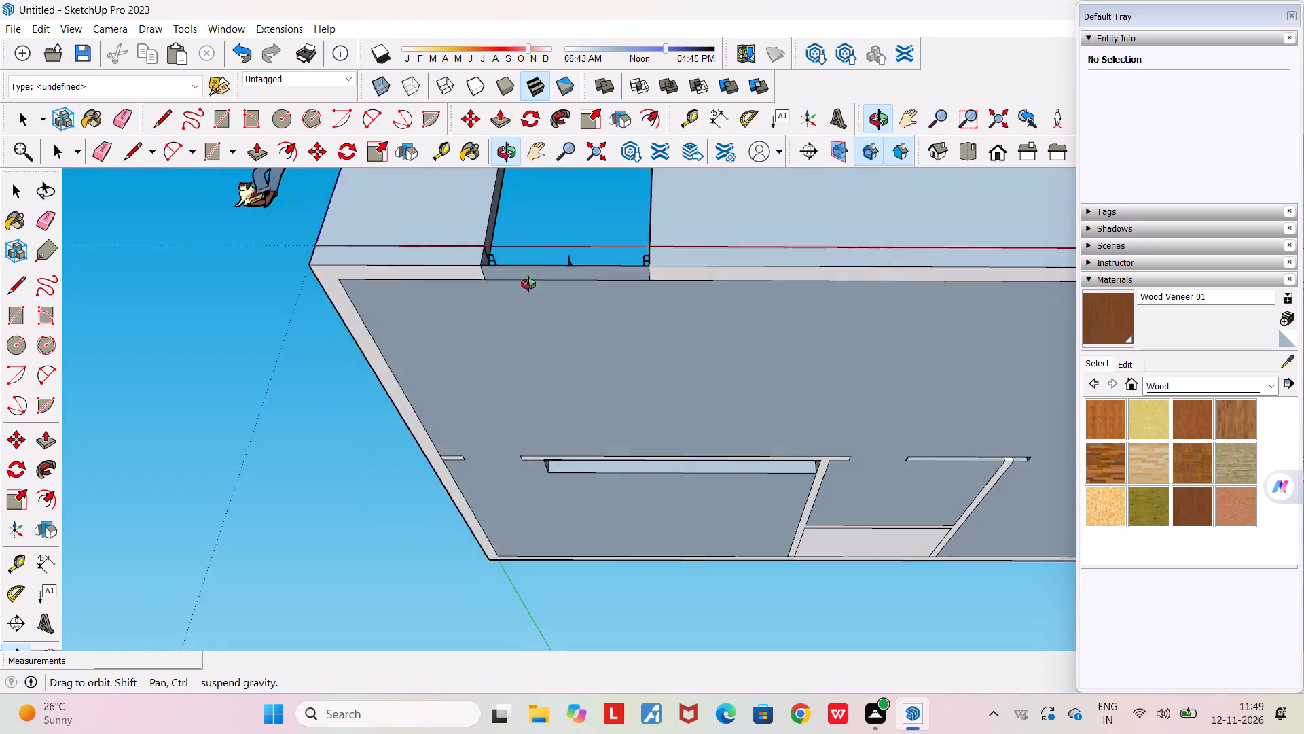
middle_drag(528, 284, 306, 565)
middle_drag(513, 433, 105, 463)
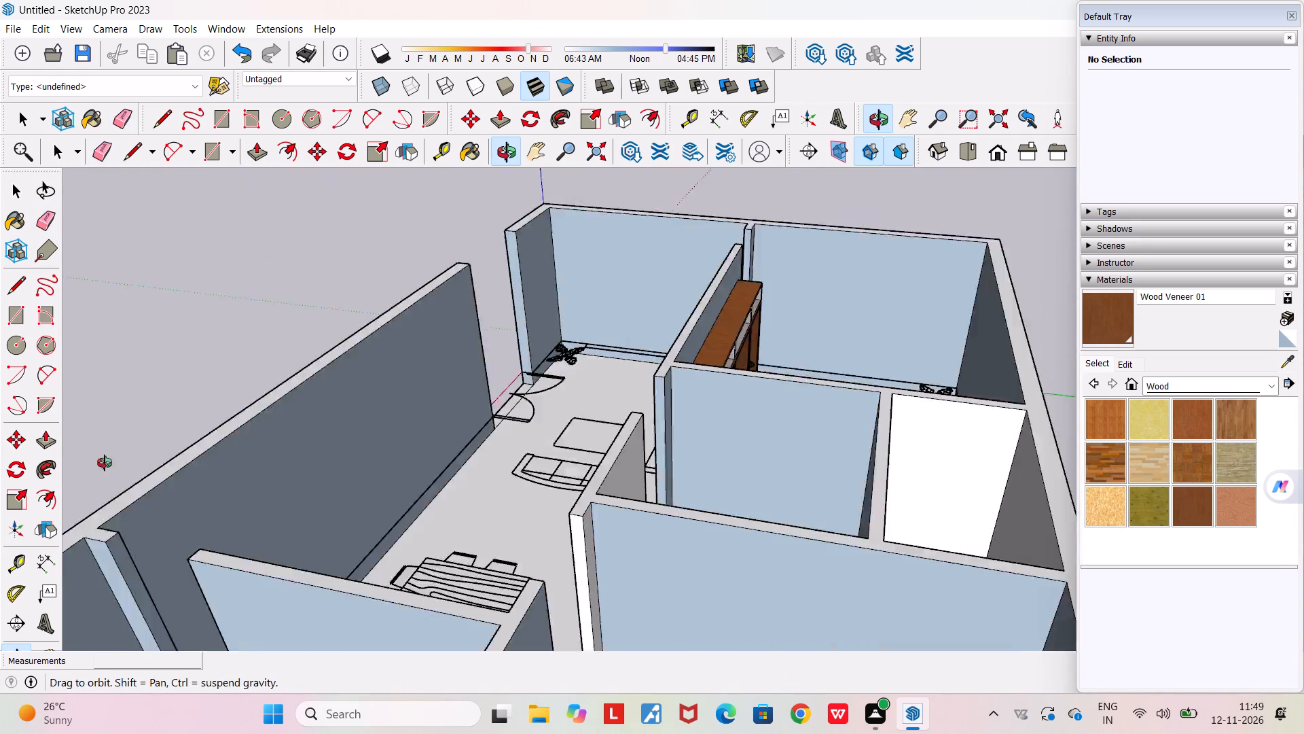
middle_drag(105, 463, 60, 442)
scroll(60, 442, down, 4)
middle_drag(288, 436, 0, 396)
scroll(0, 396, down, 5)
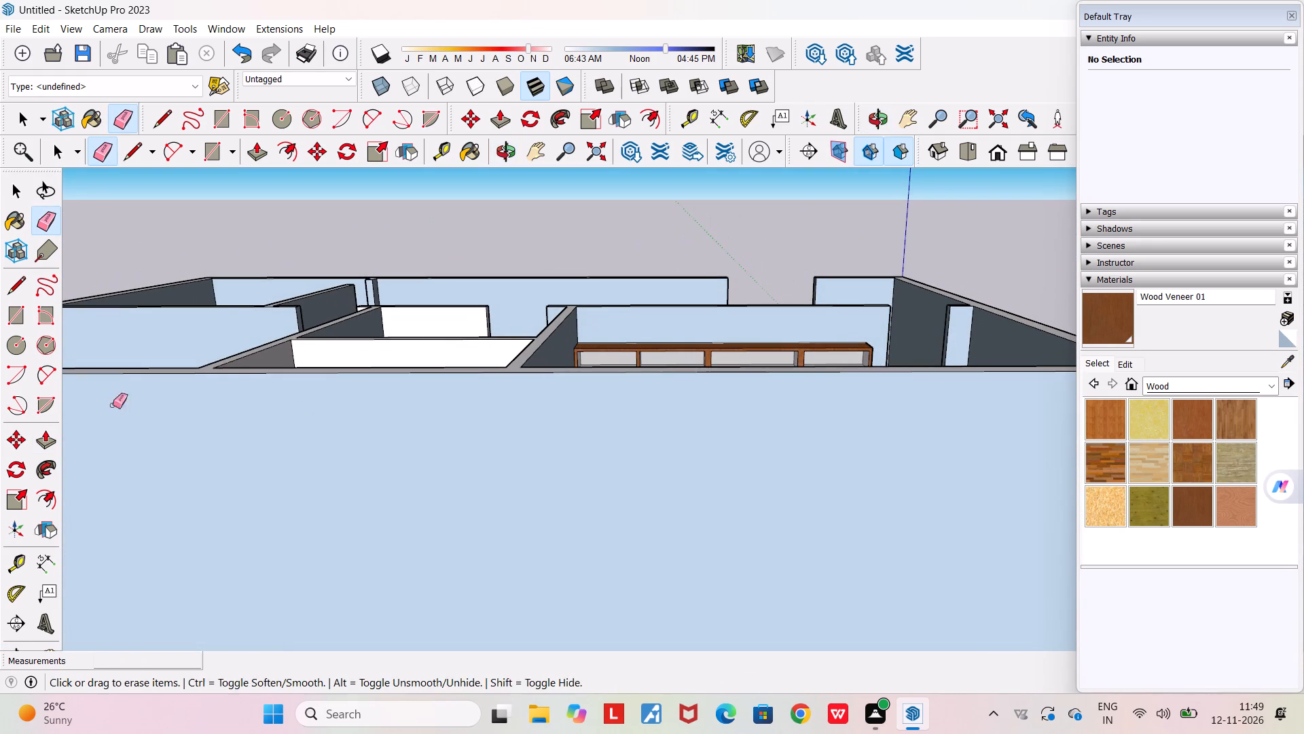
middle_drag(484, 407, 406, 584)
scroll(643, 464, up, 5)
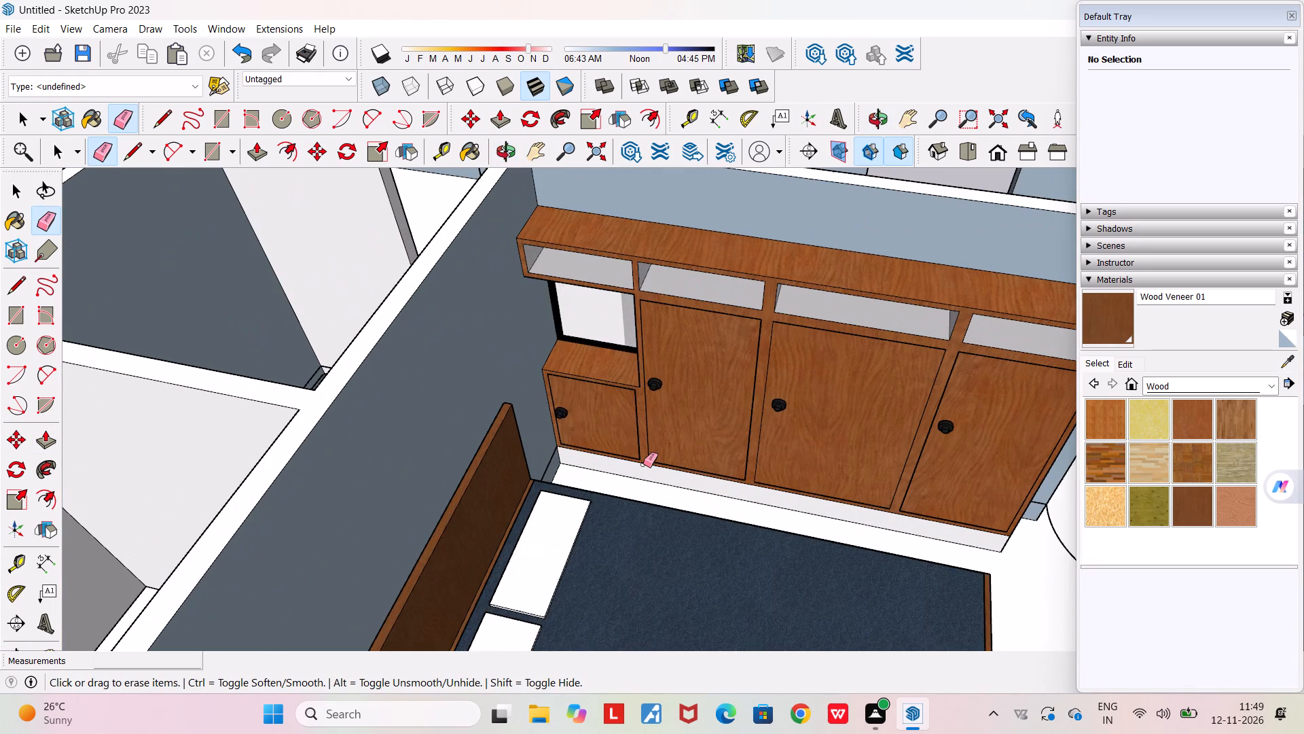
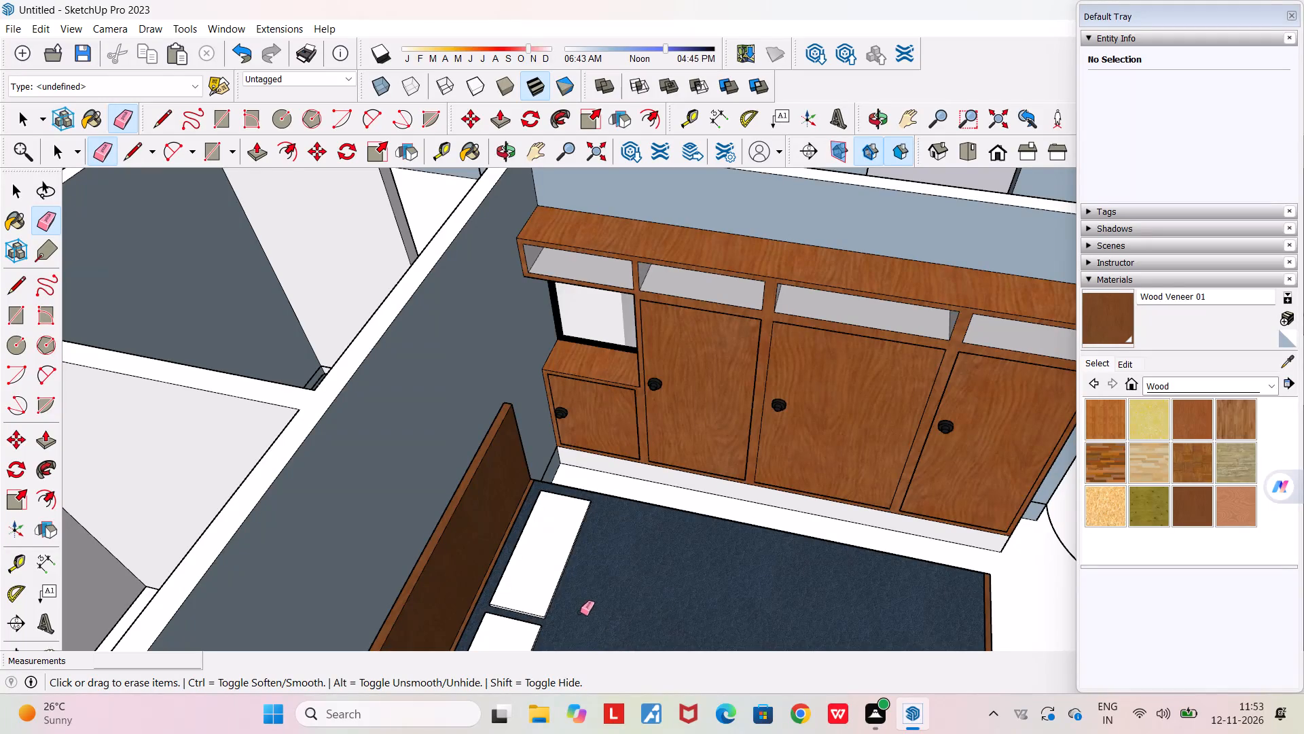
Leave the Eraser and activate the Select tool.
key(space)
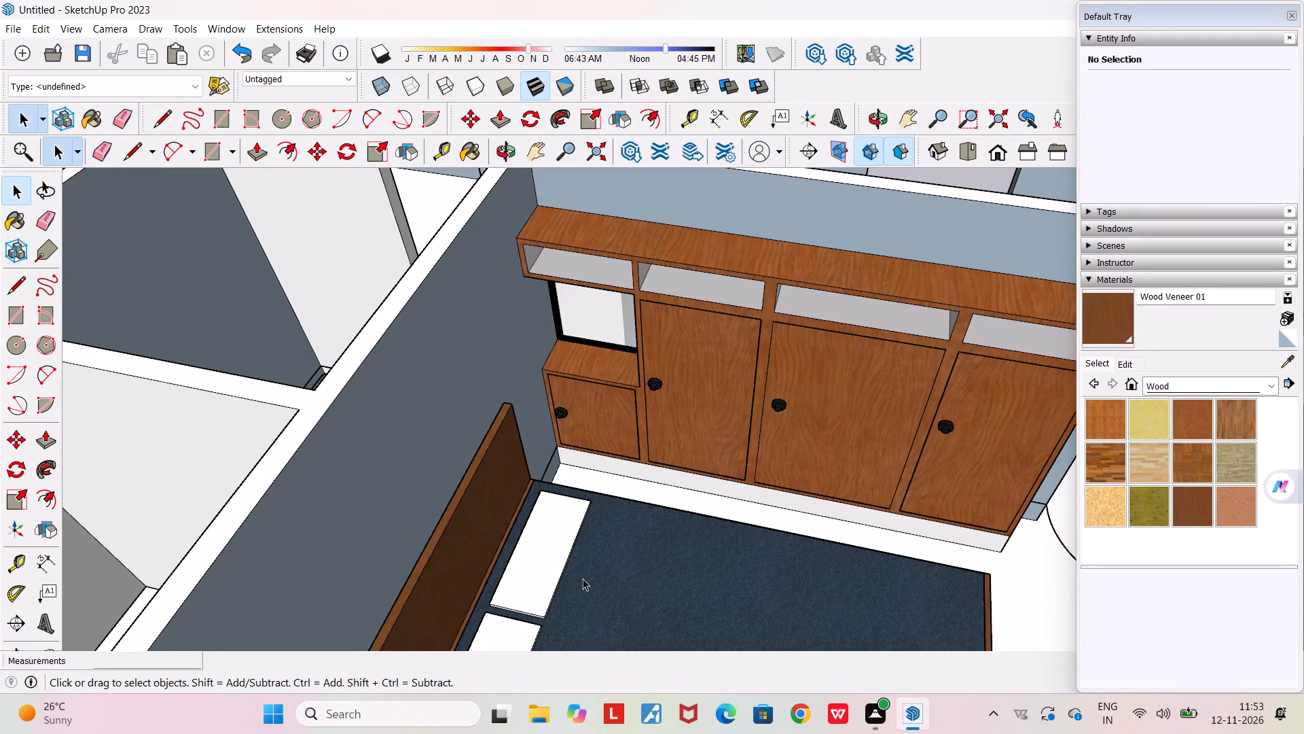
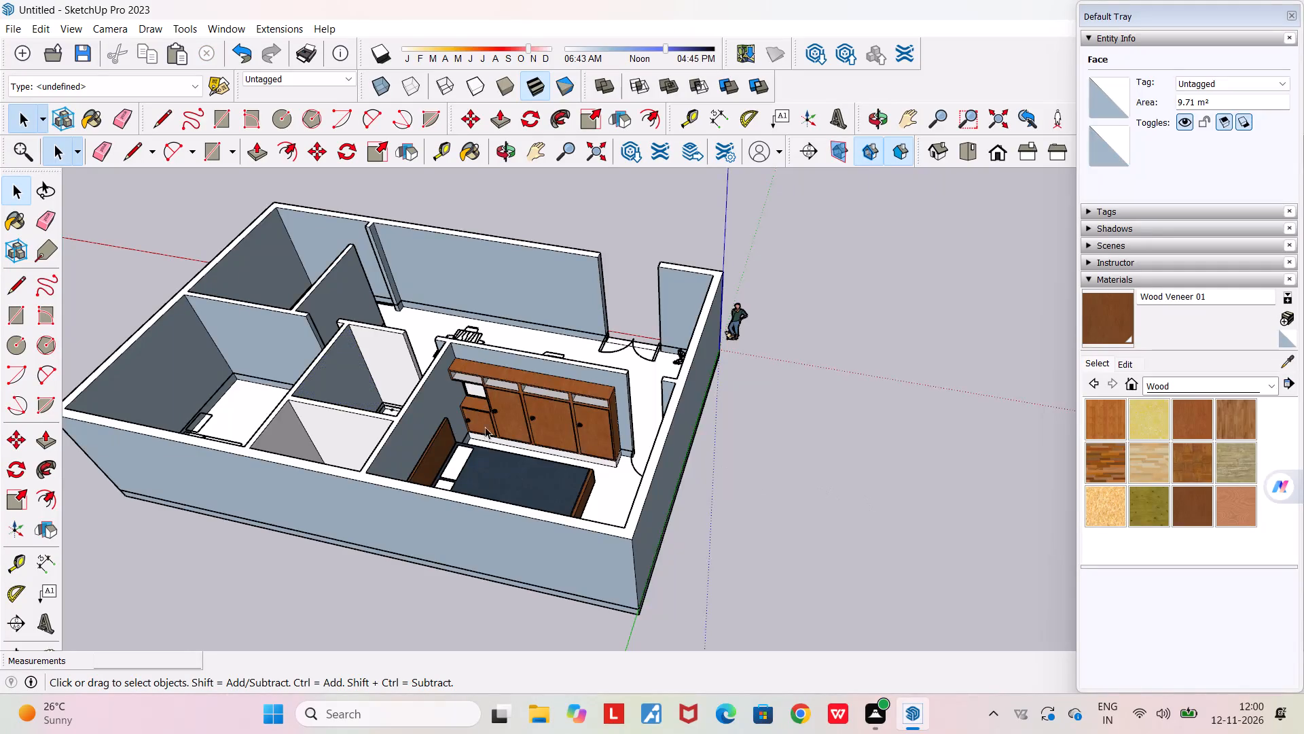
Inspect the bedroom's bed and wardrobe up close, and review the whole house's rooms and outer walls from above.
scroll(407, 425, up, 5)
middle_drag(505, 511, 526, 489)
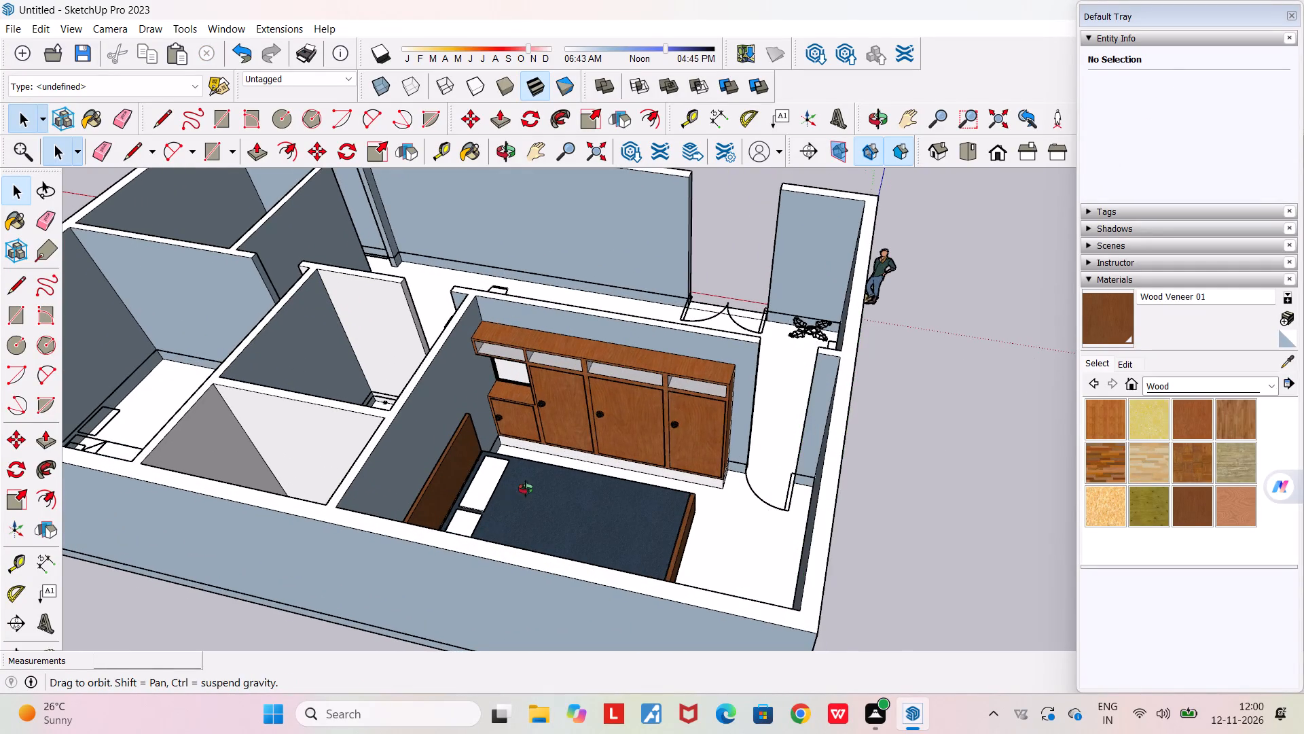
middle_drag(526, 489, 563, 456)
scroll(563, 456, down, 8)
middle_drag(596, 554, 607, 635)
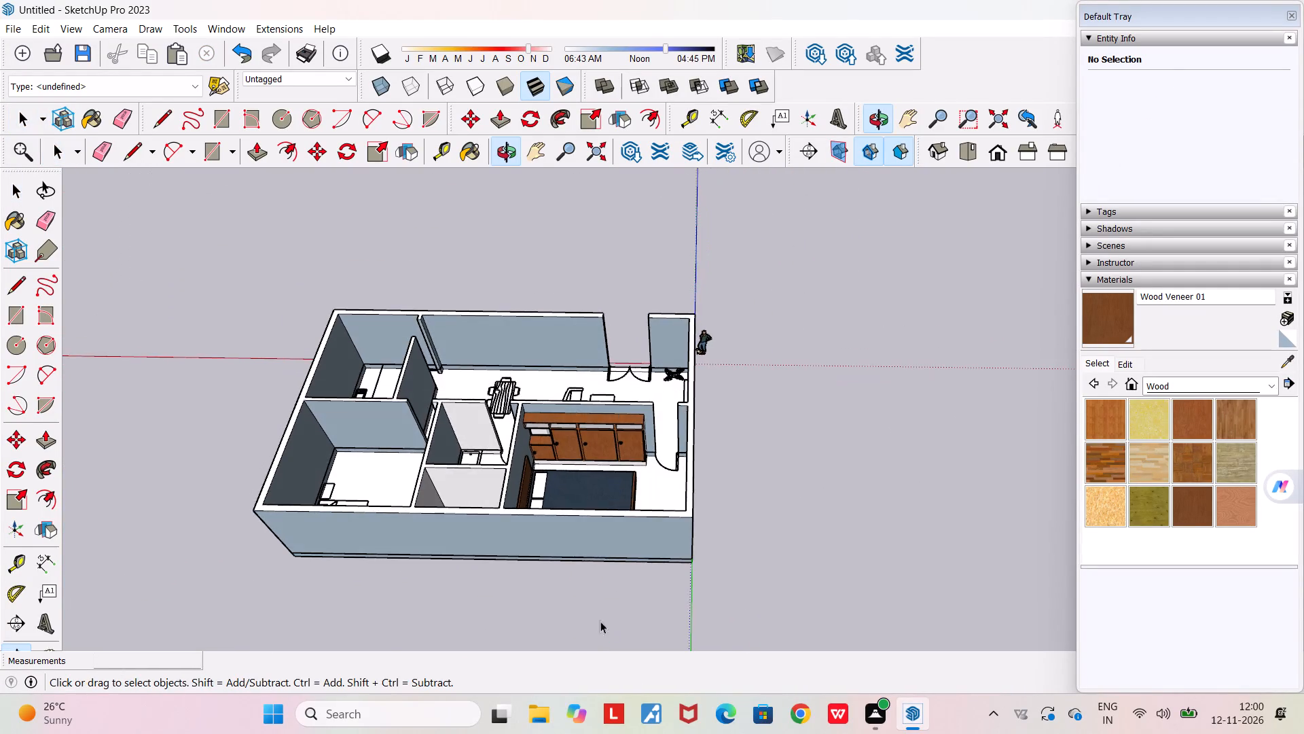
scroll(592, 601, up, 5)
middle_drag(587, 584, 635, 611)
scroll(635, 611, down, 4)
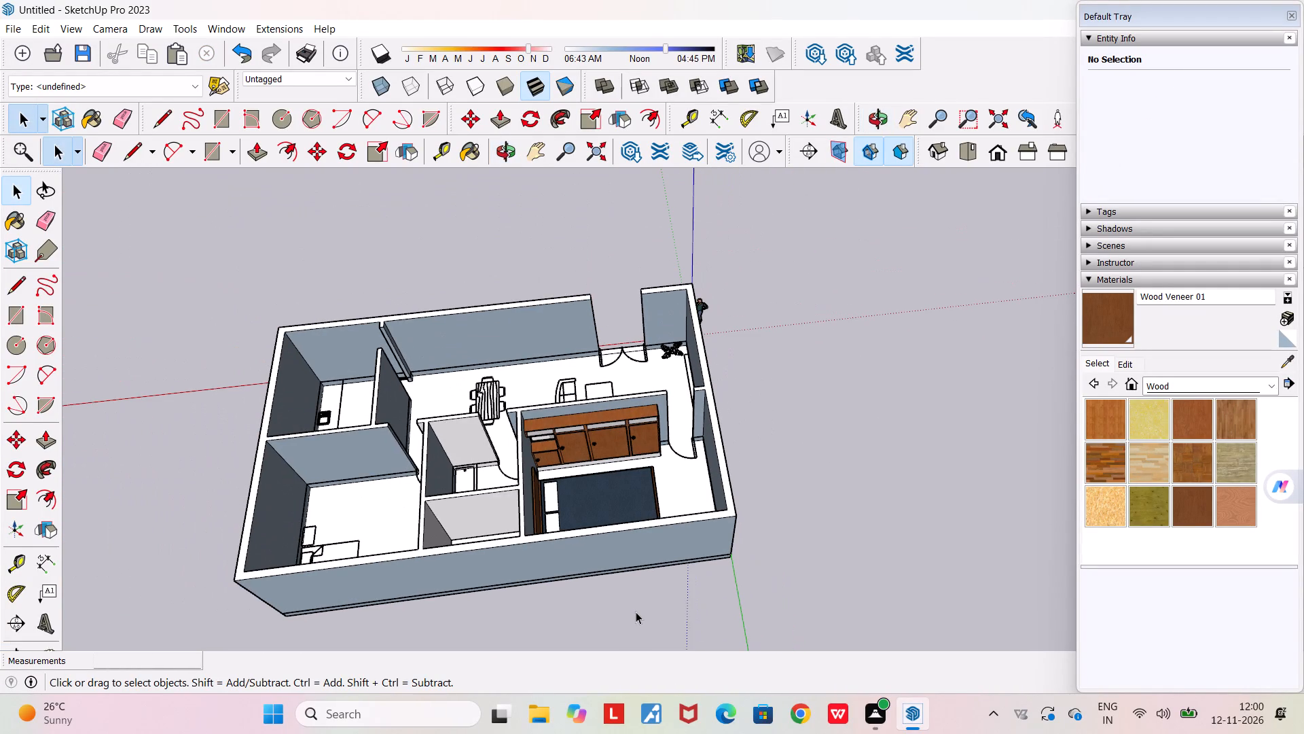
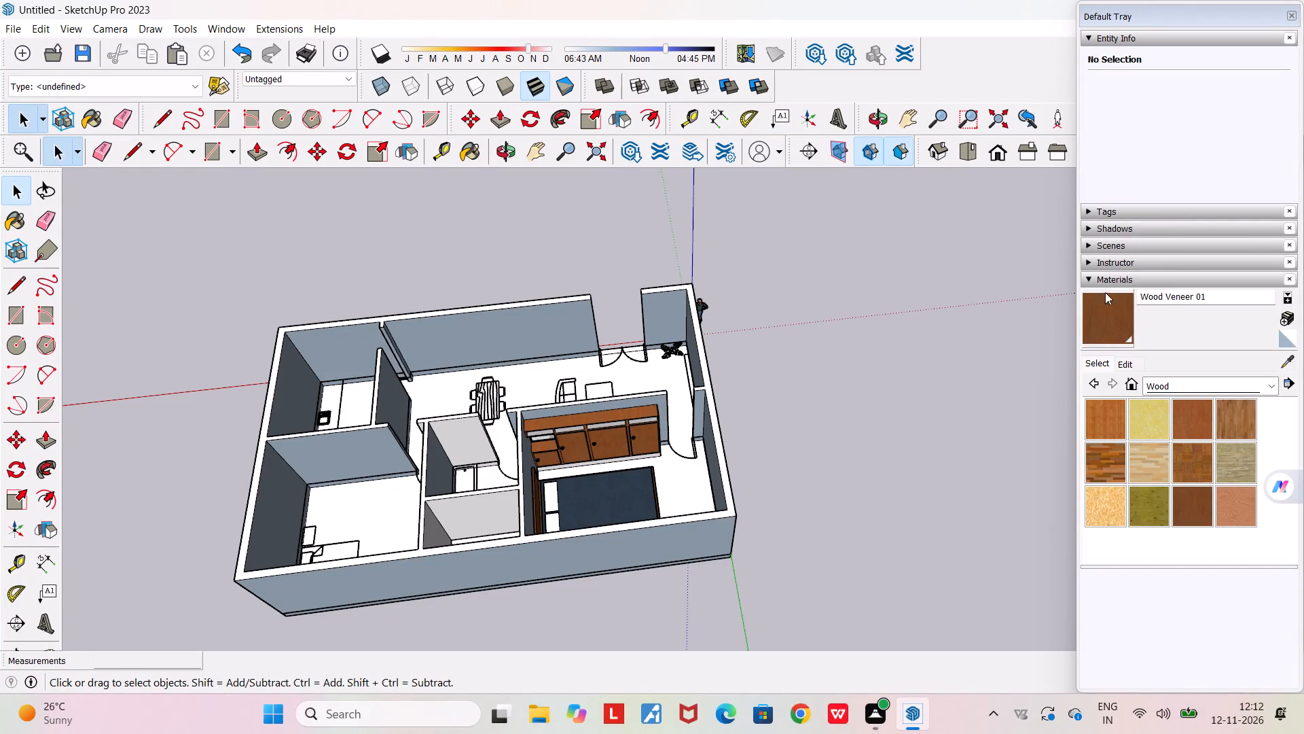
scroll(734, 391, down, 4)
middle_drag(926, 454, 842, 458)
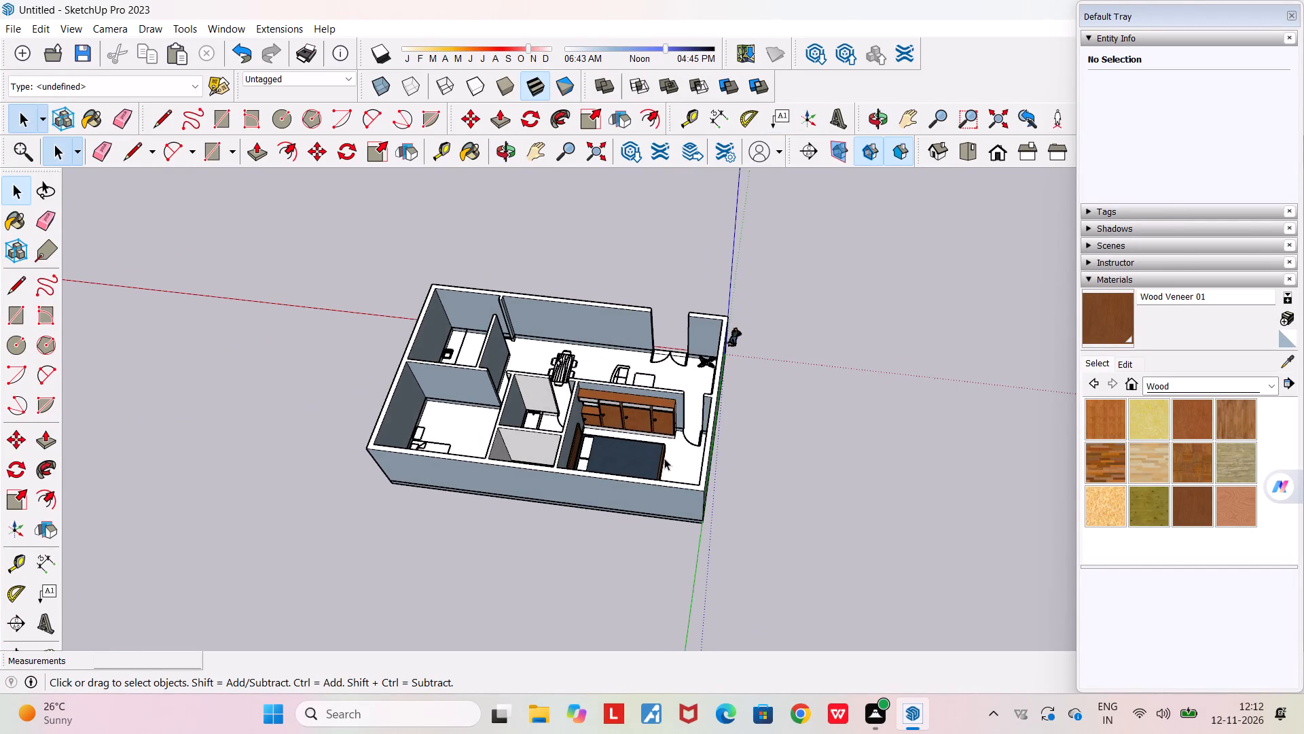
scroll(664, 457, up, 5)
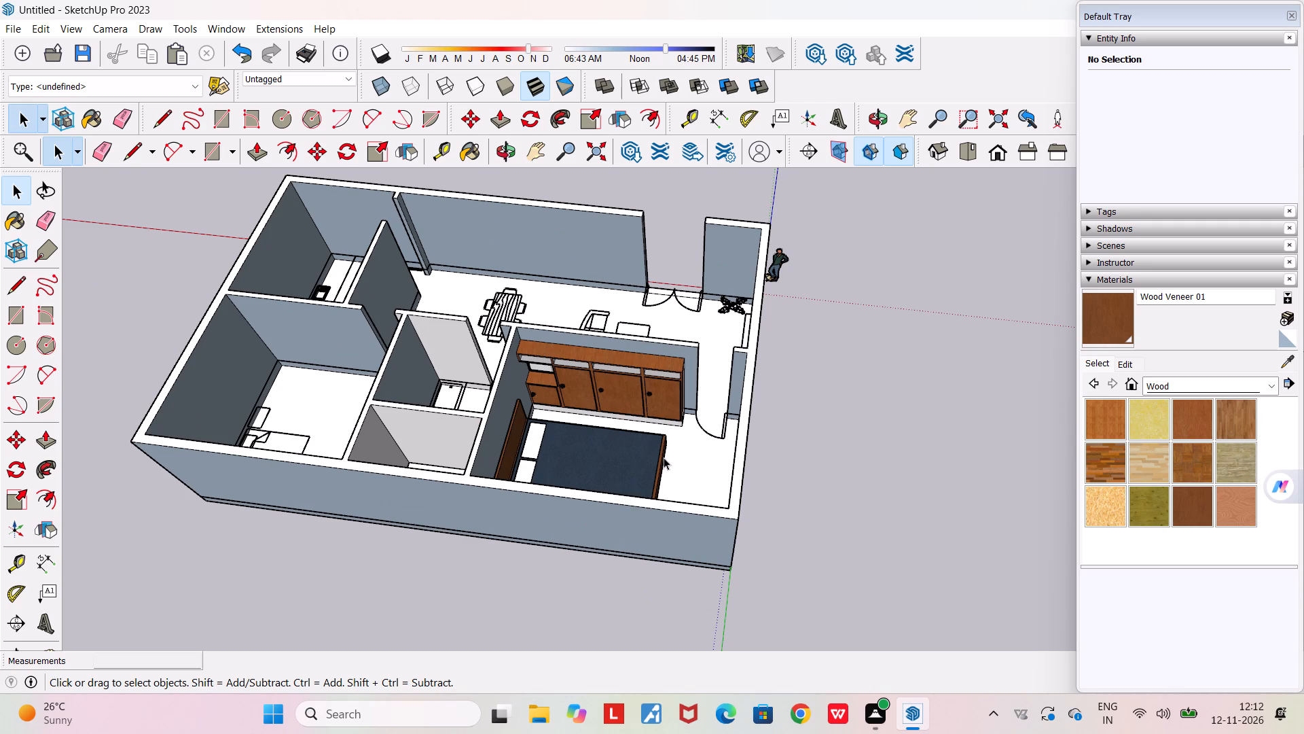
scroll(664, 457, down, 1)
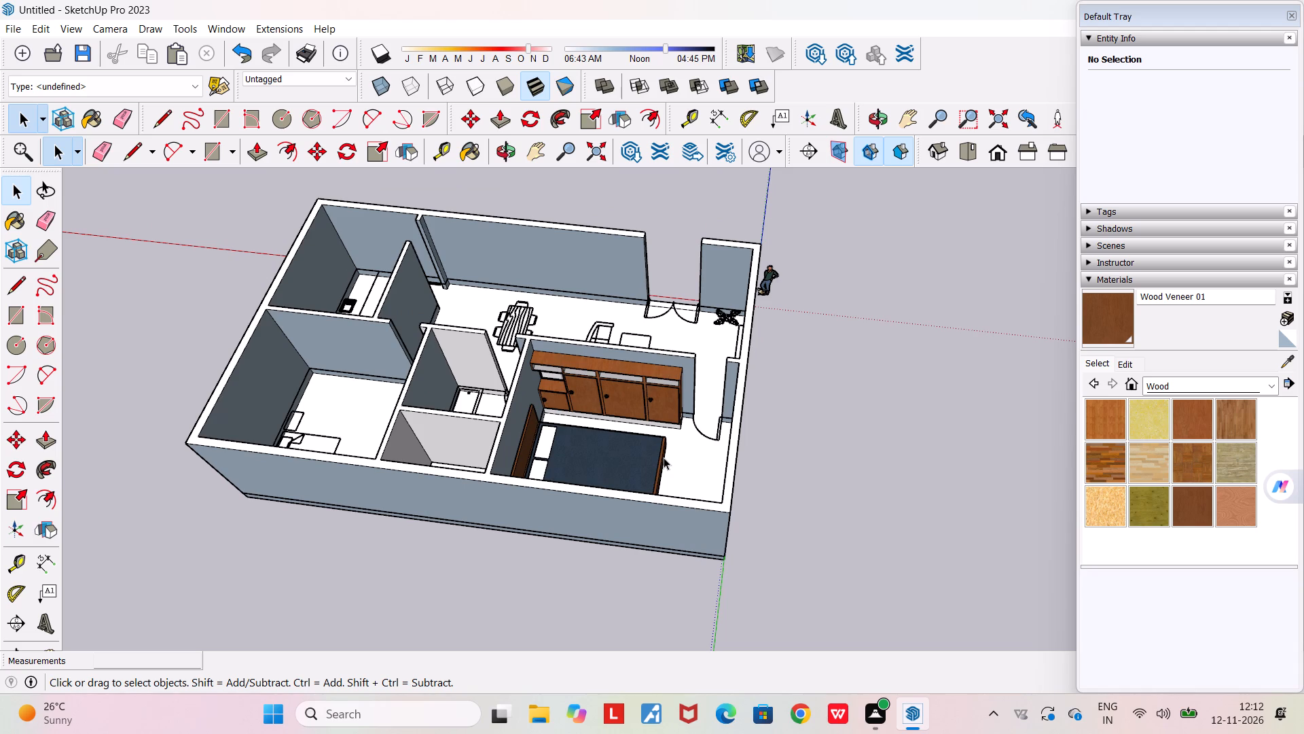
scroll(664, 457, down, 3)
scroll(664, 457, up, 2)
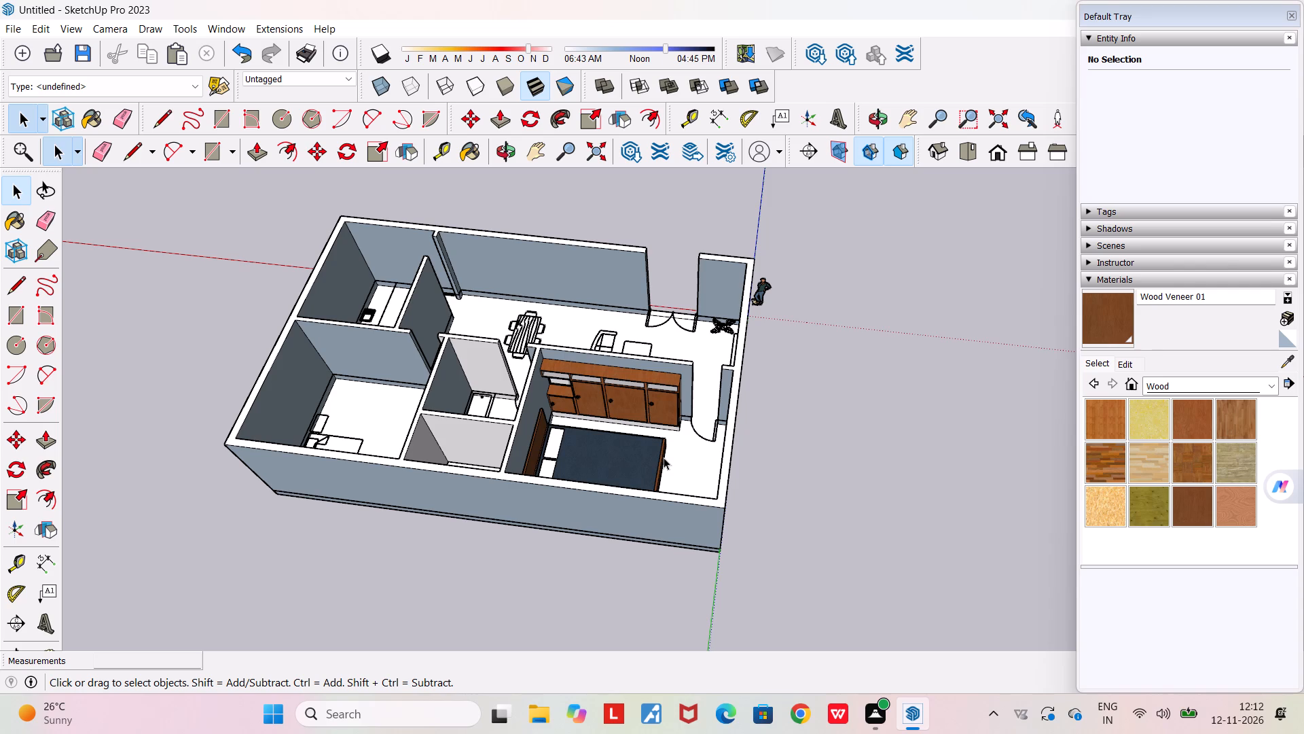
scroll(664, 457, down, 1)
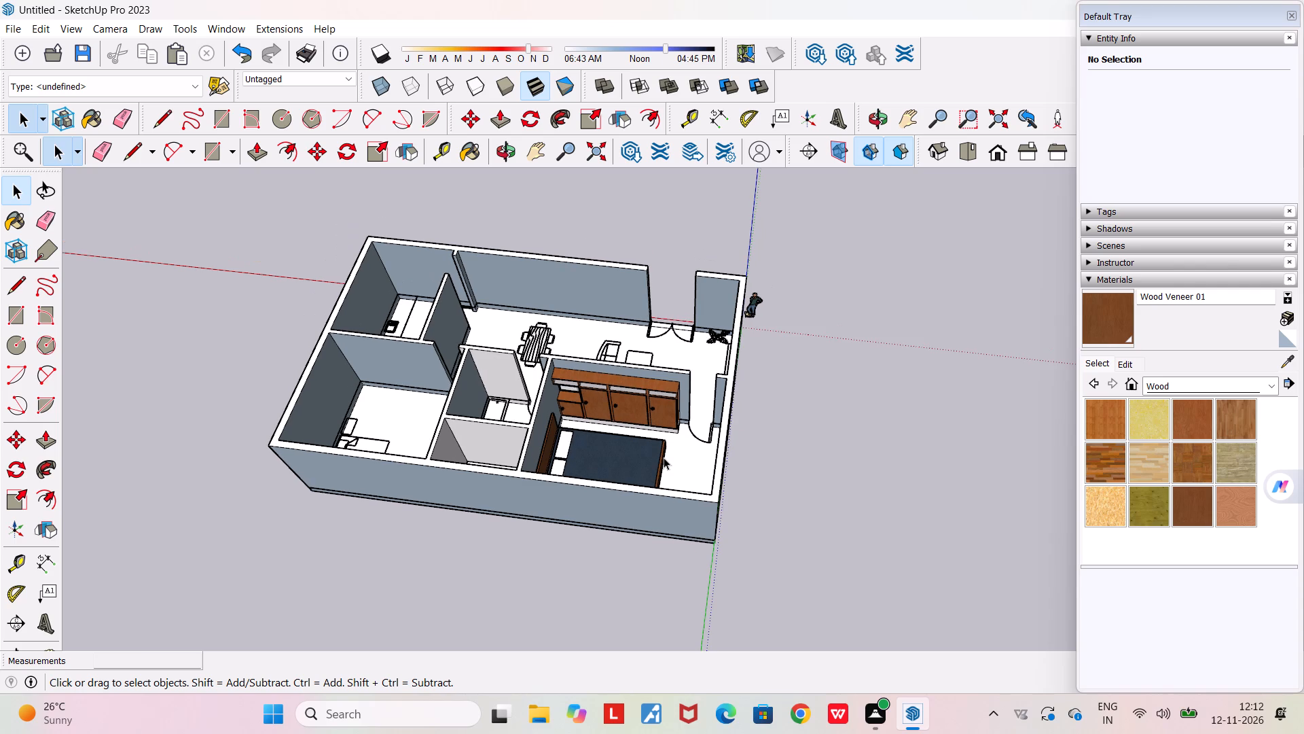
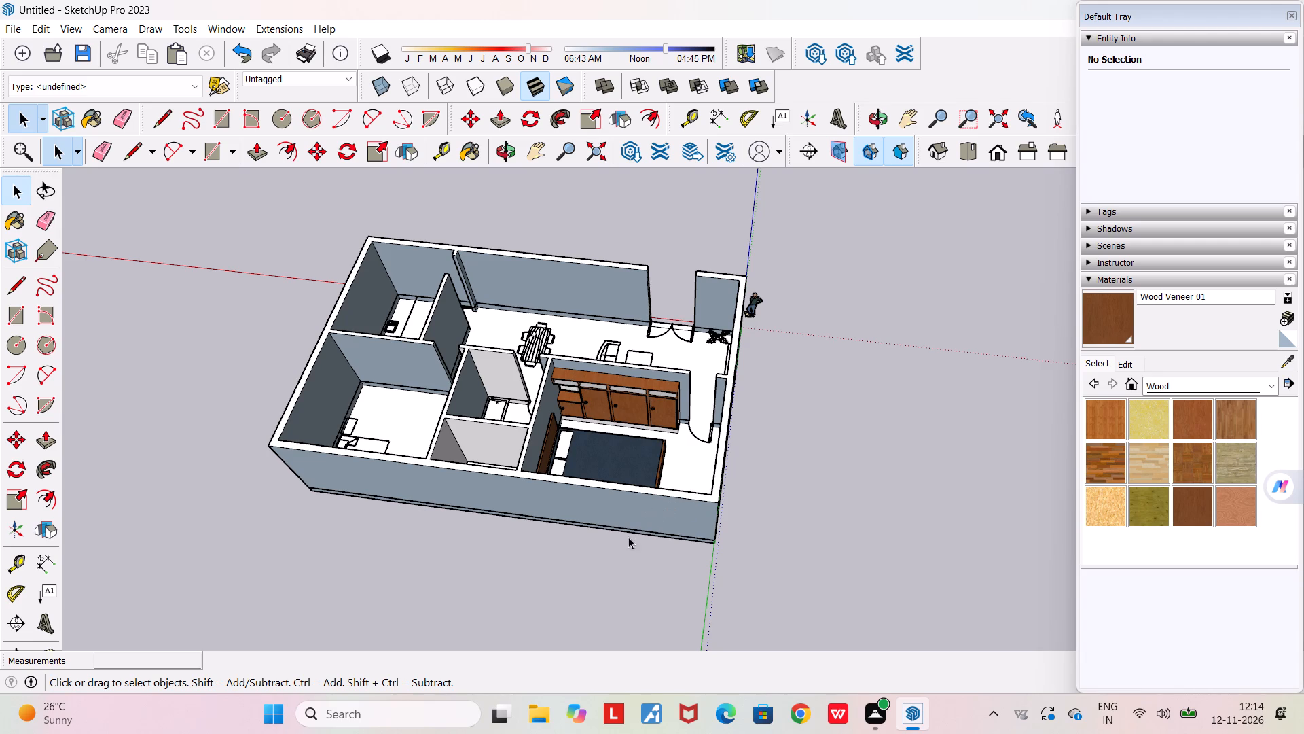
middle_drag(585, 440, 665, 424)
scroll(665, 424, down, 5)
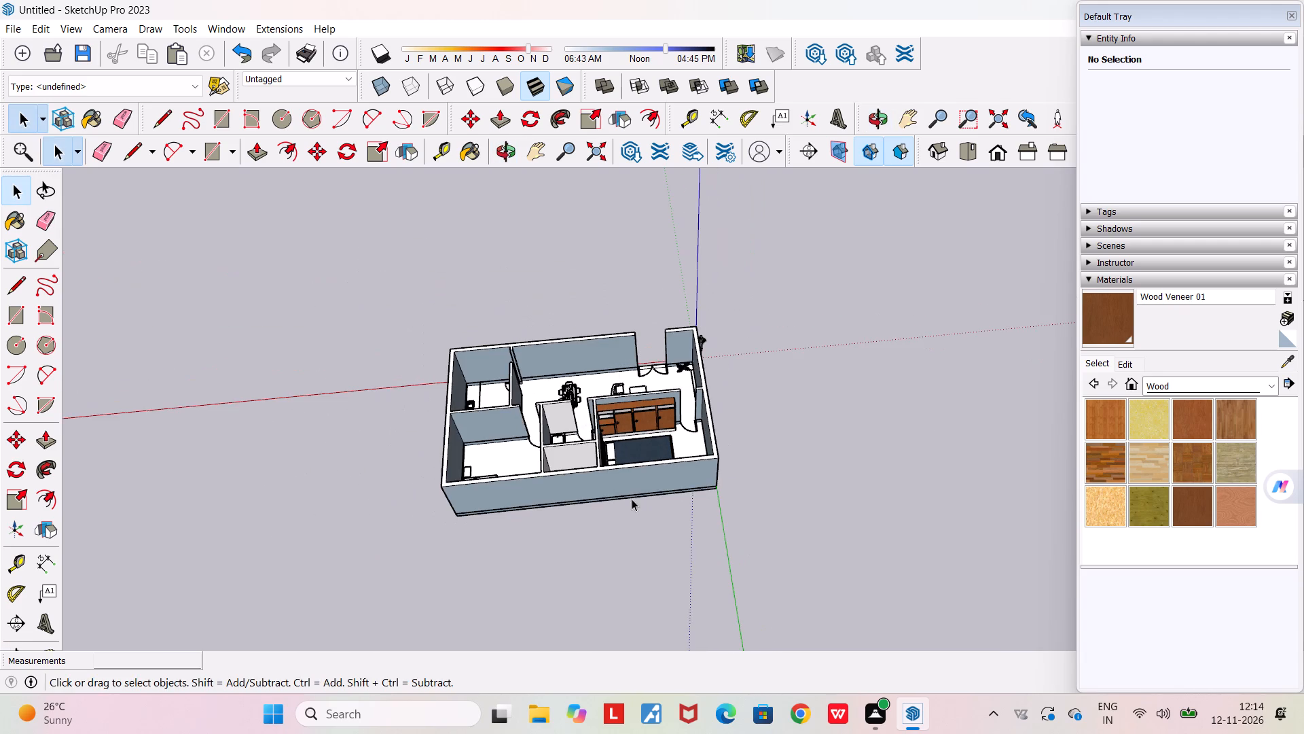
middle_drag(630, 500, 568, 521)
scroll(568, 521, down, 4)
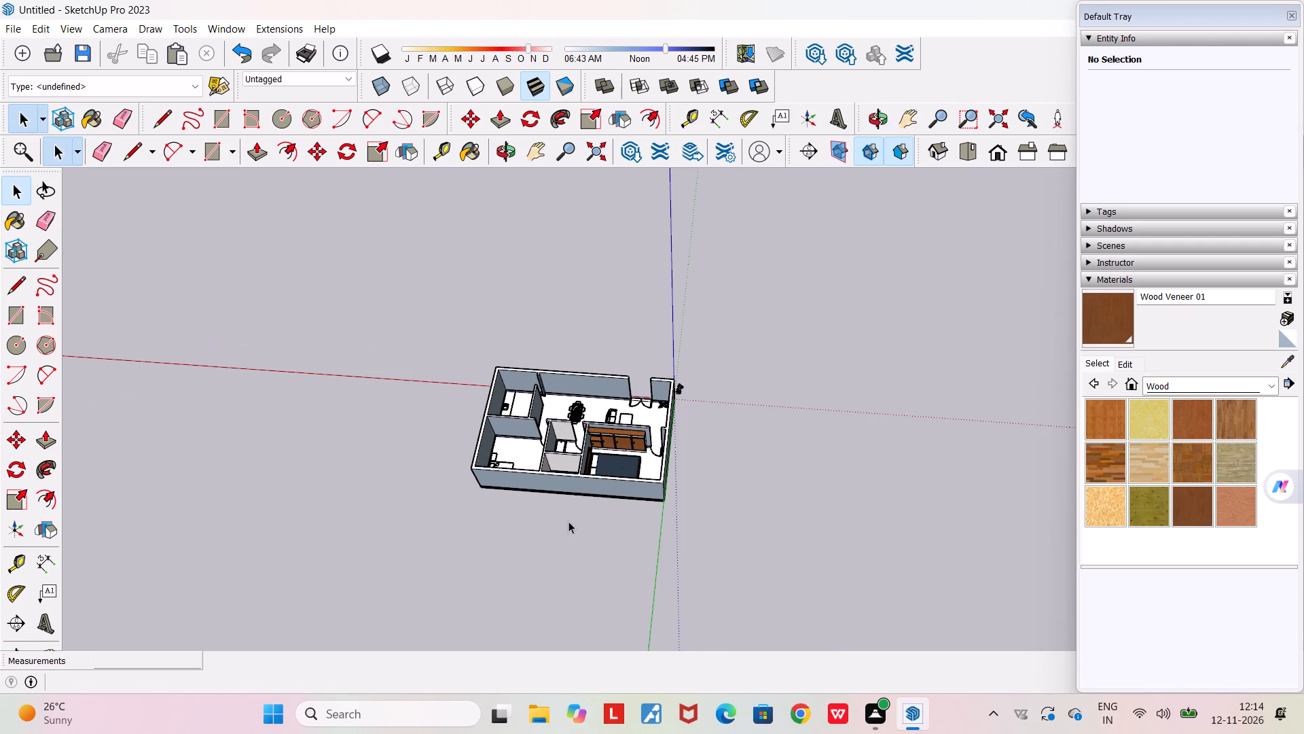
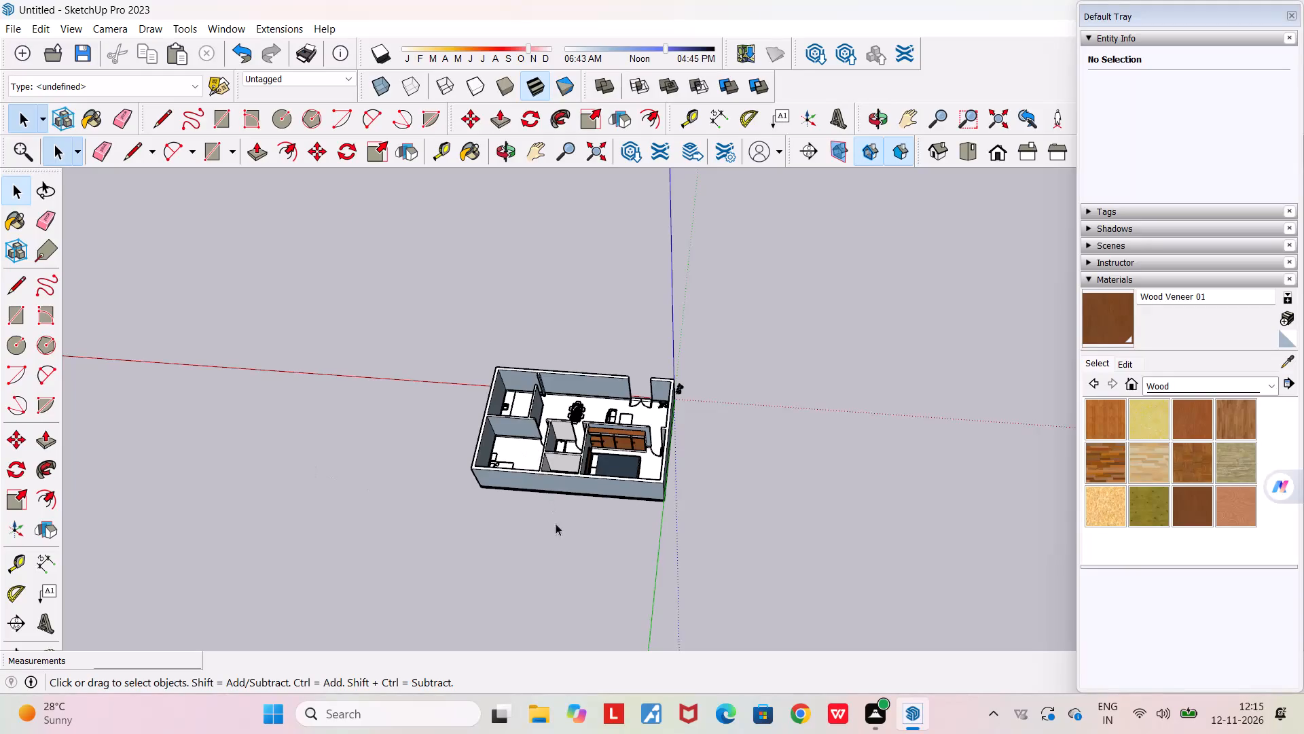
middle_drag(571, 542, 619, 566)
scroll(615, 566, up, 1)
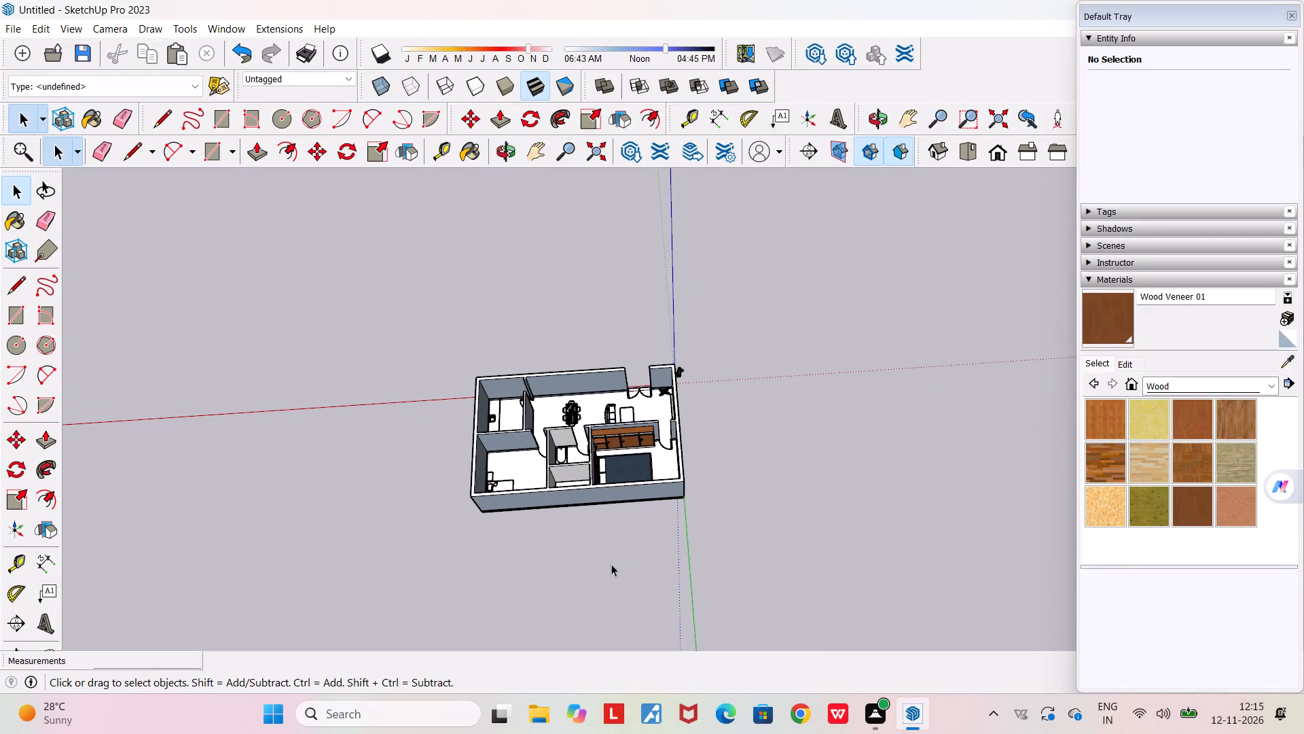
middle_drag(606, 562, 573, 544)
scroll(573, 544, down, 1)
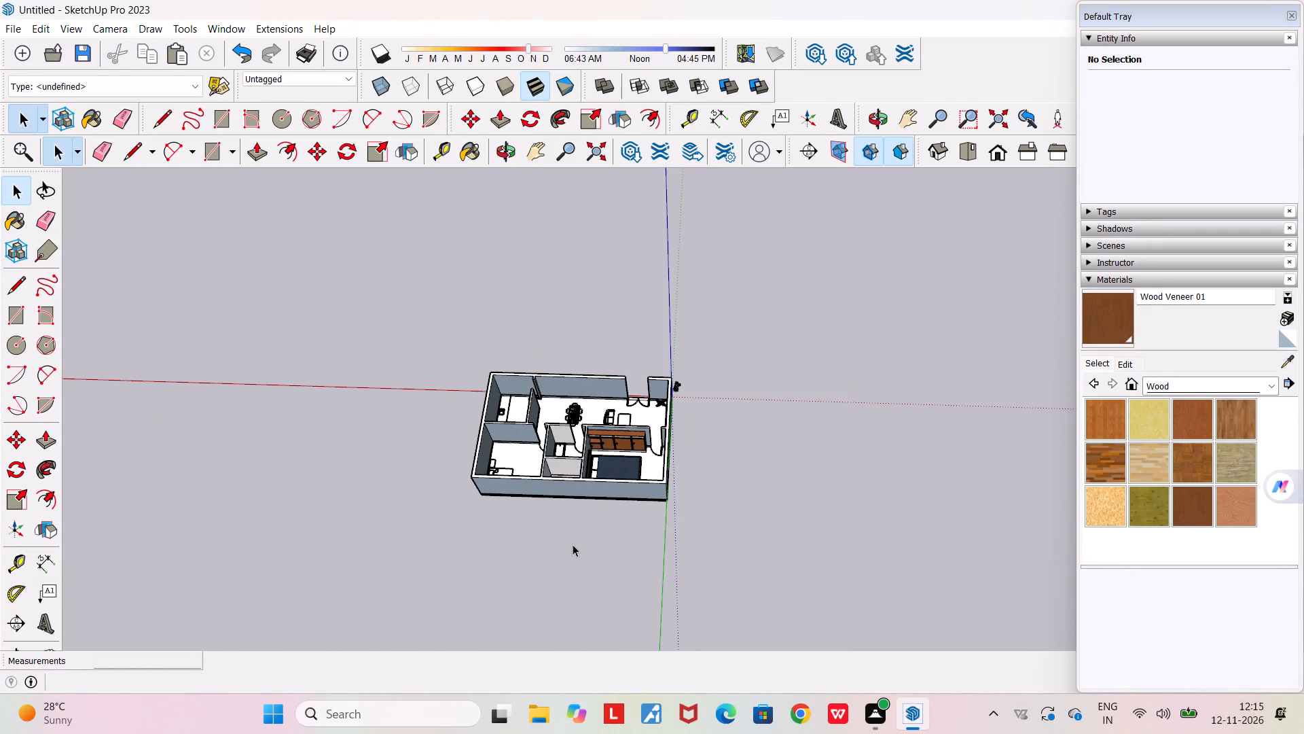
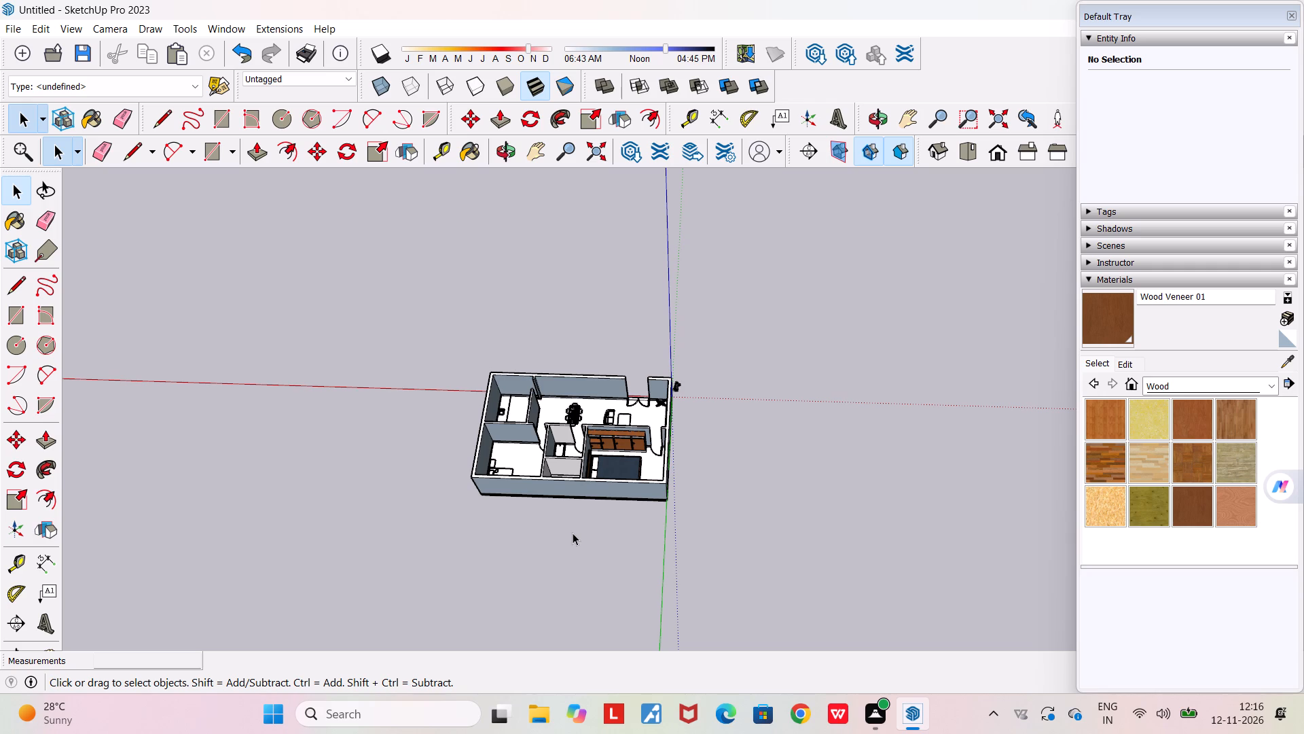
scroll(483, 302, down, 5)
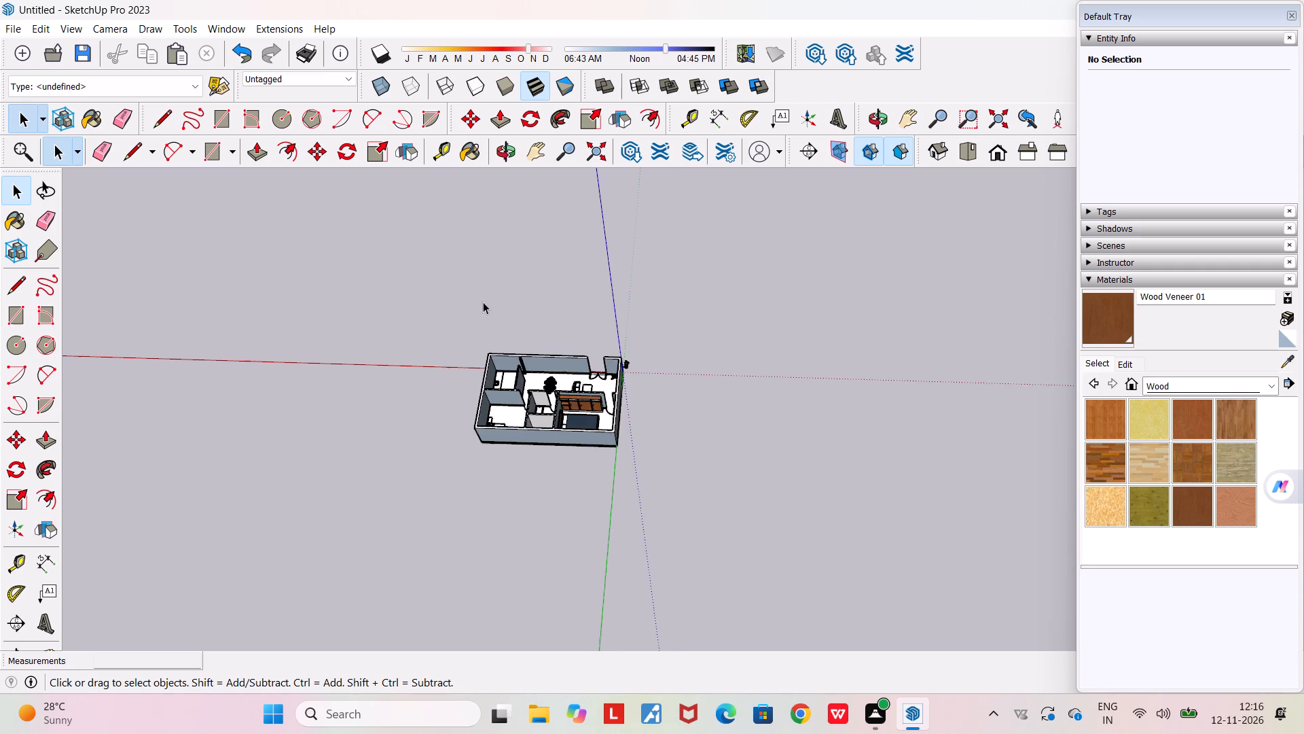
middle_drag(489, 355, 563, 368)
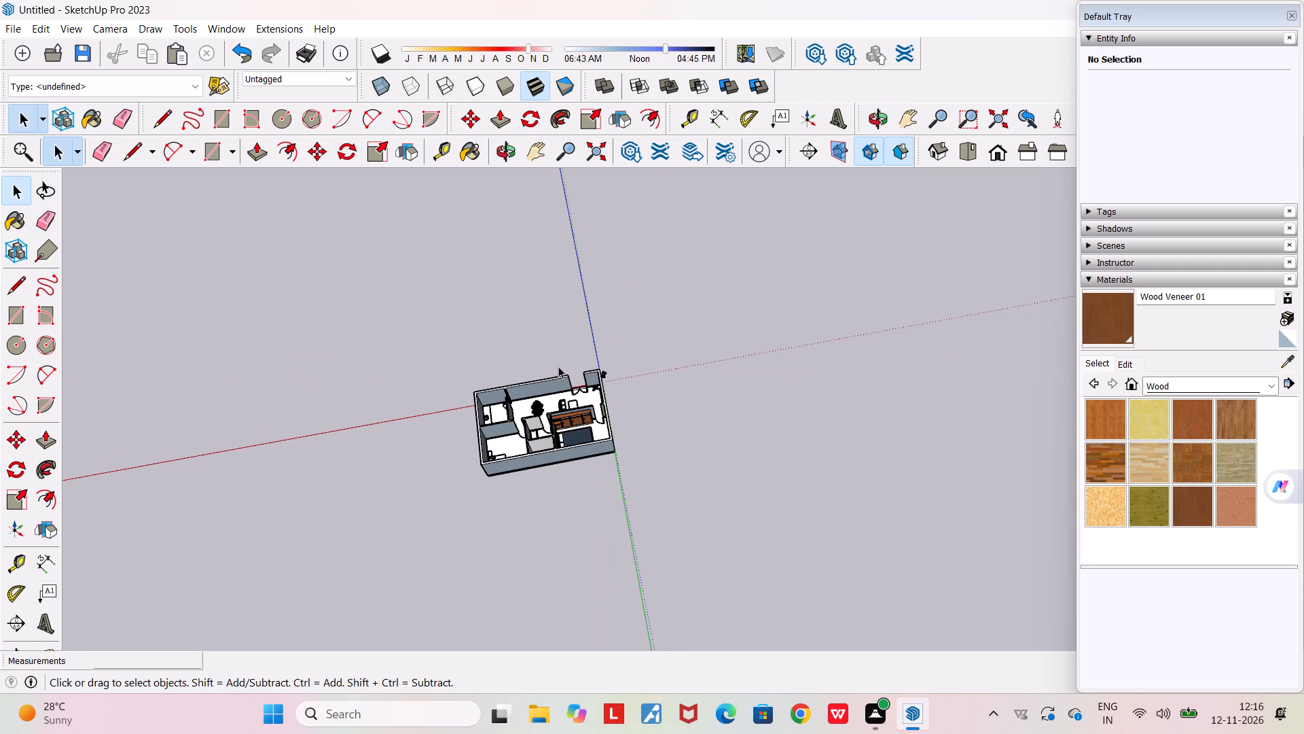
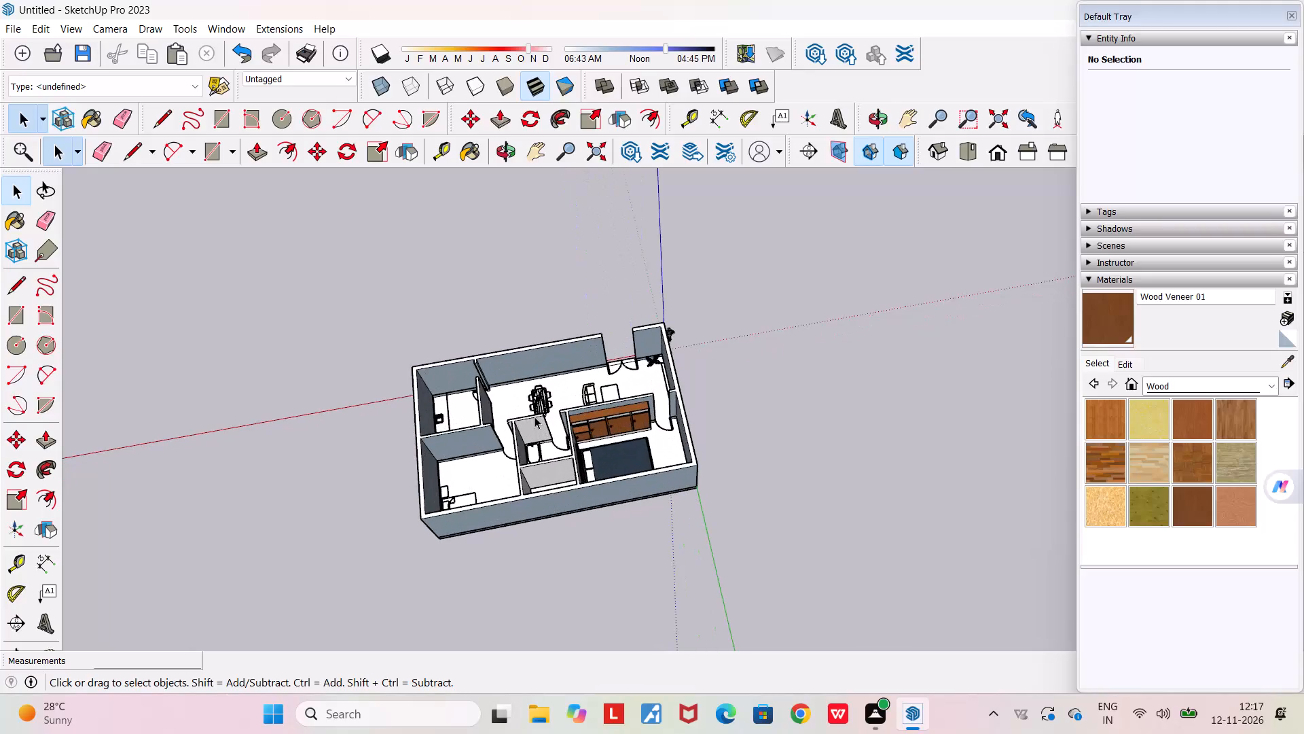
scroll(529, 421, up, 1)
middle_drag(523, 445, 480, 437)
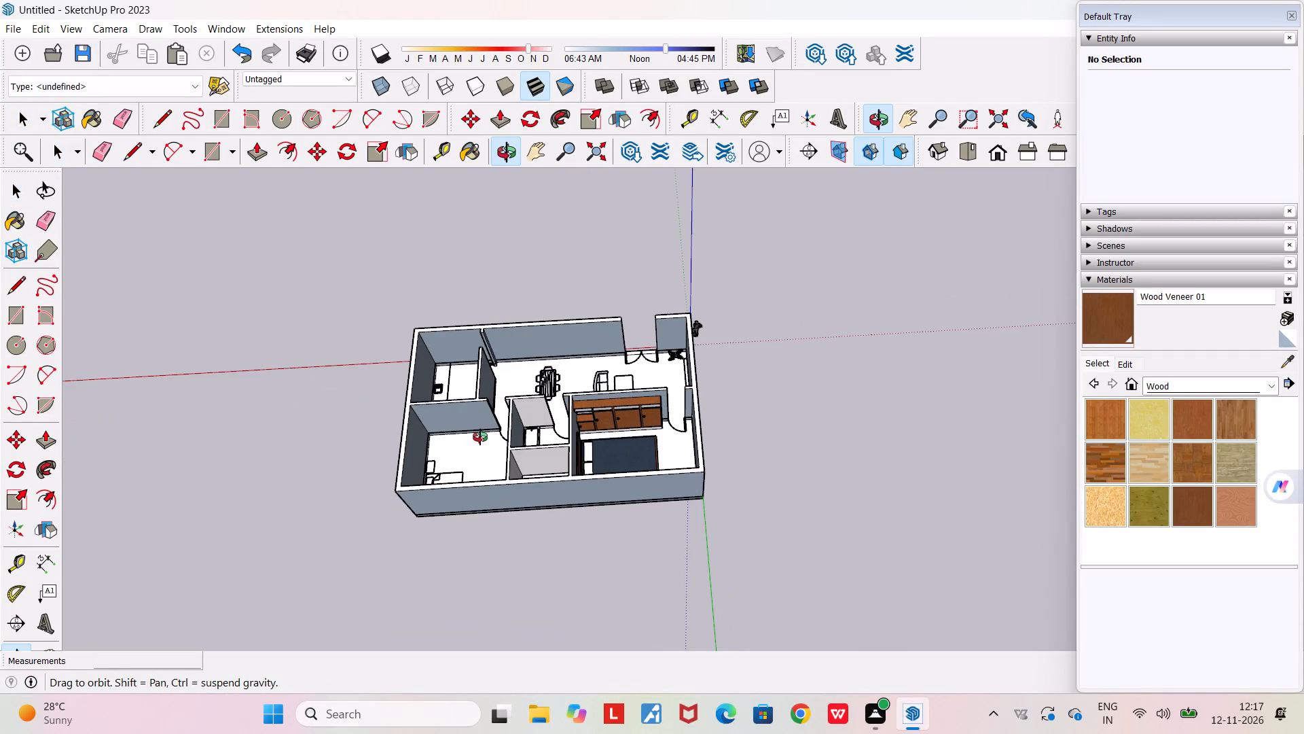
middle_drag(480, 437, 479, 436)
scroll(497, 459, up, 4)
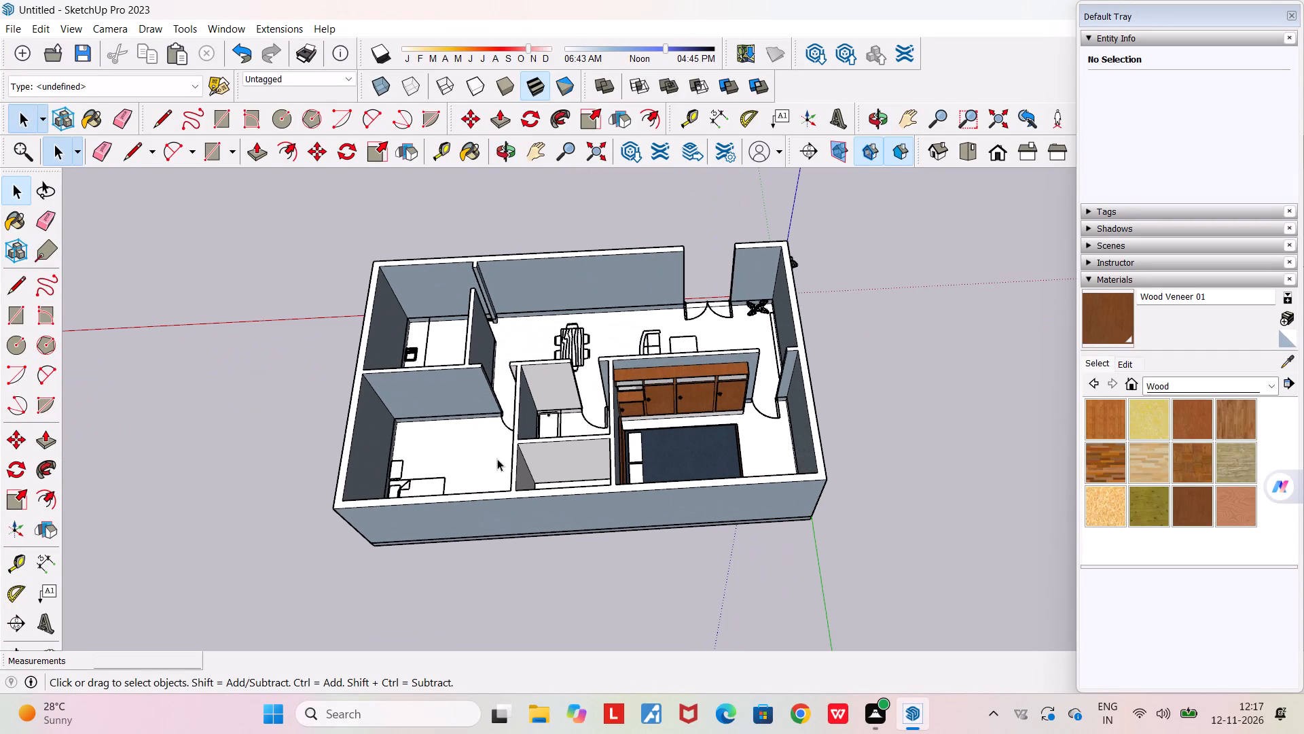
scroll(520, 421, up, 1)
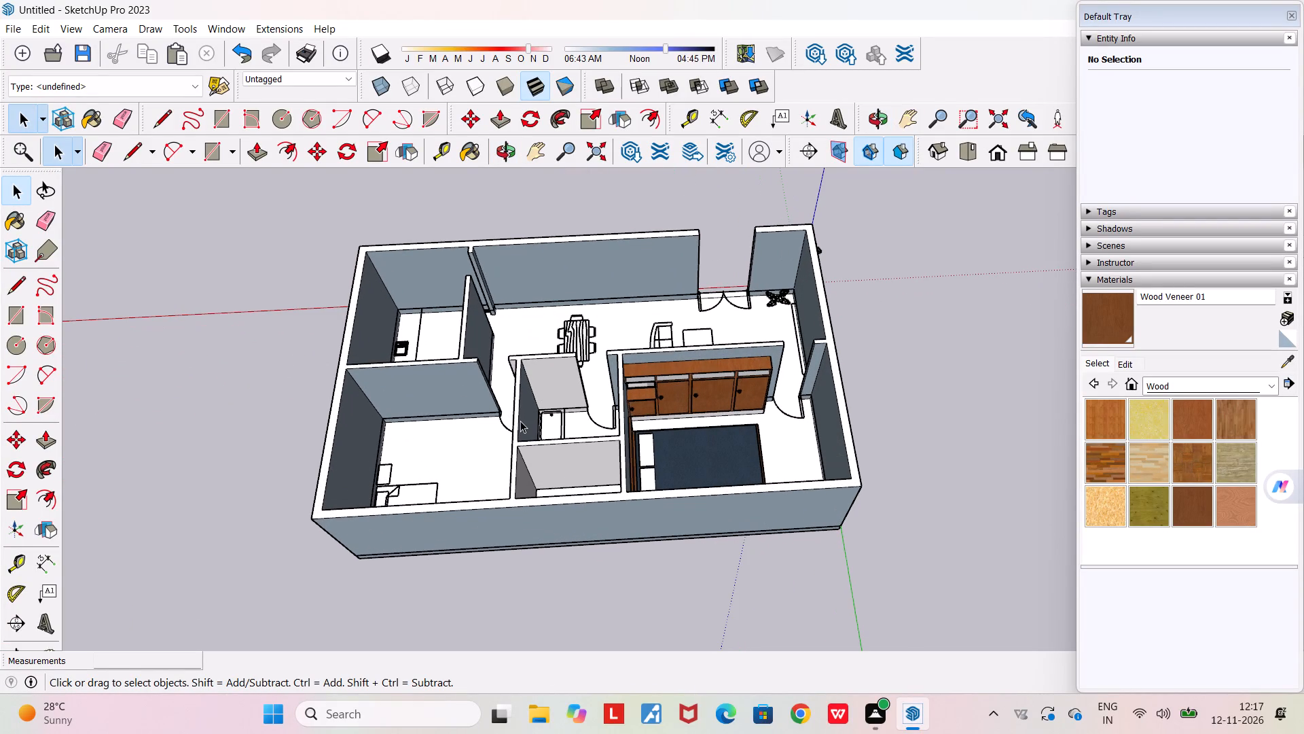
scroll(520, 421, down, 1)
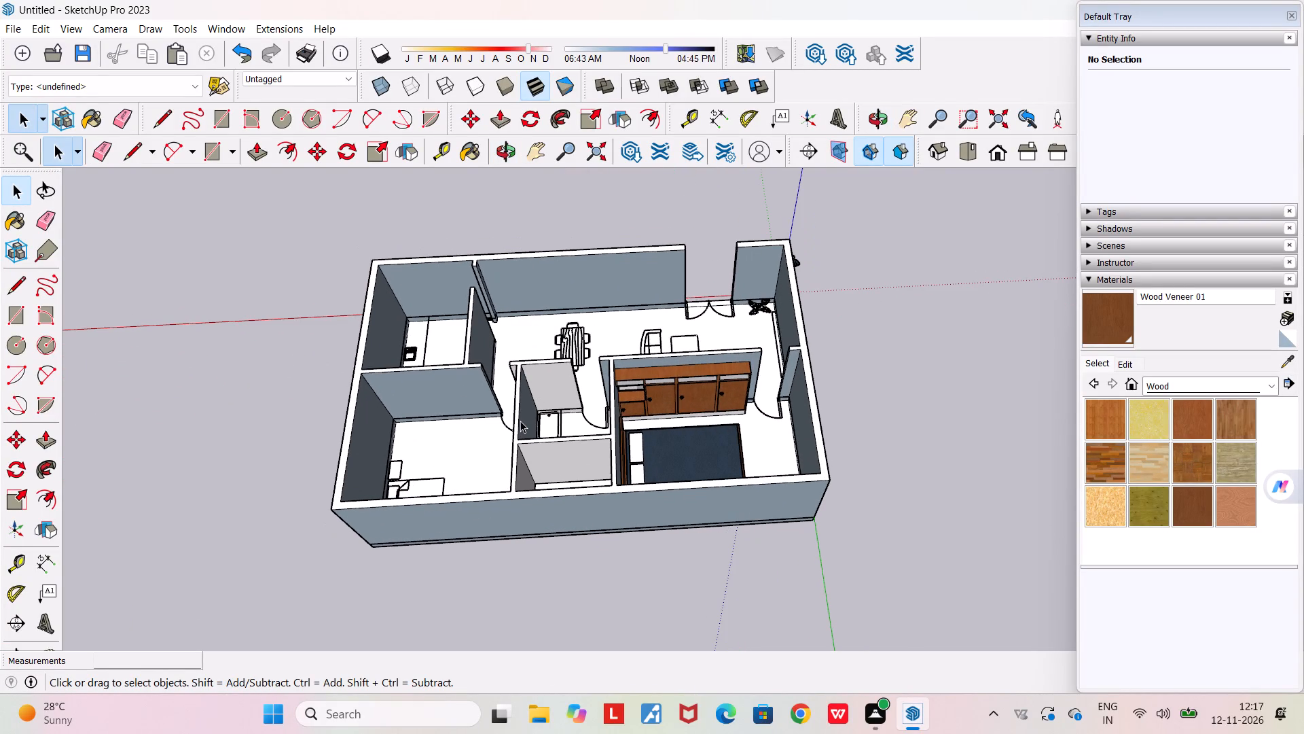
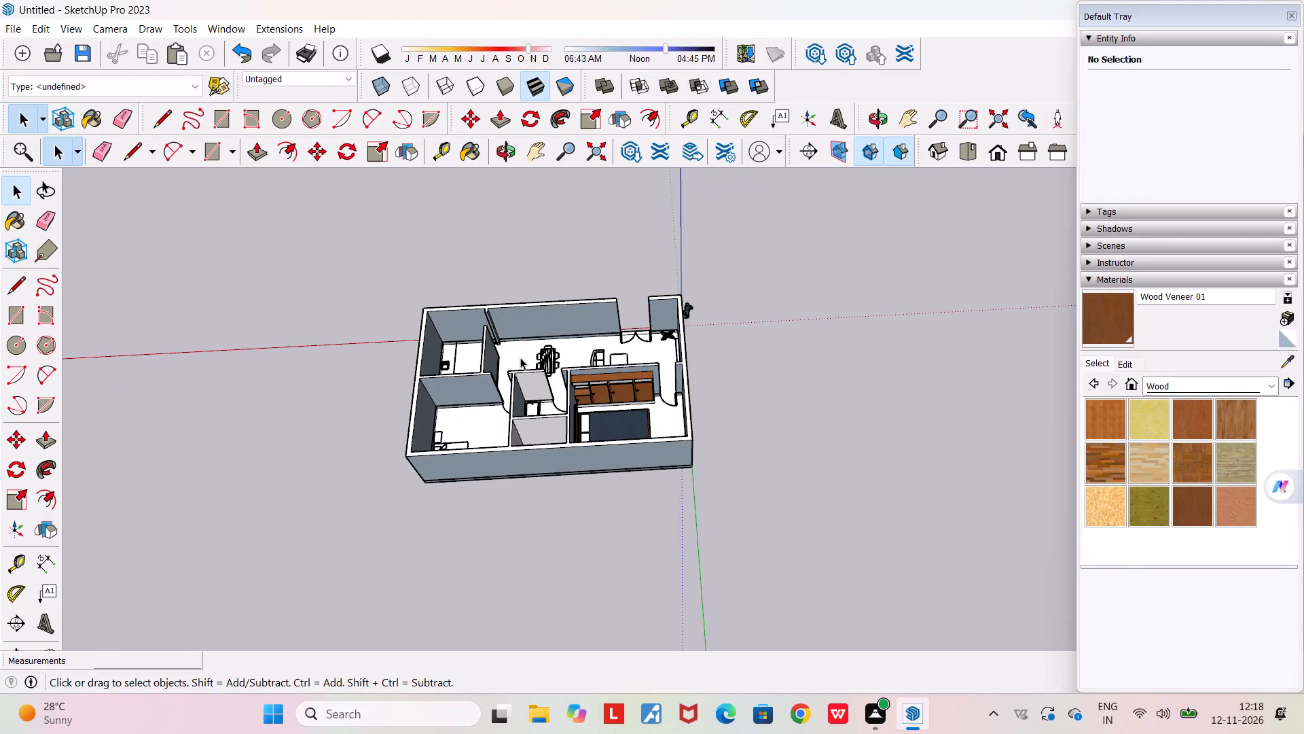
Inspect the house model from several sides, checking the outer walls, room partitions, base and entrance opening.
middle_drag(478, 377, 797, 265)
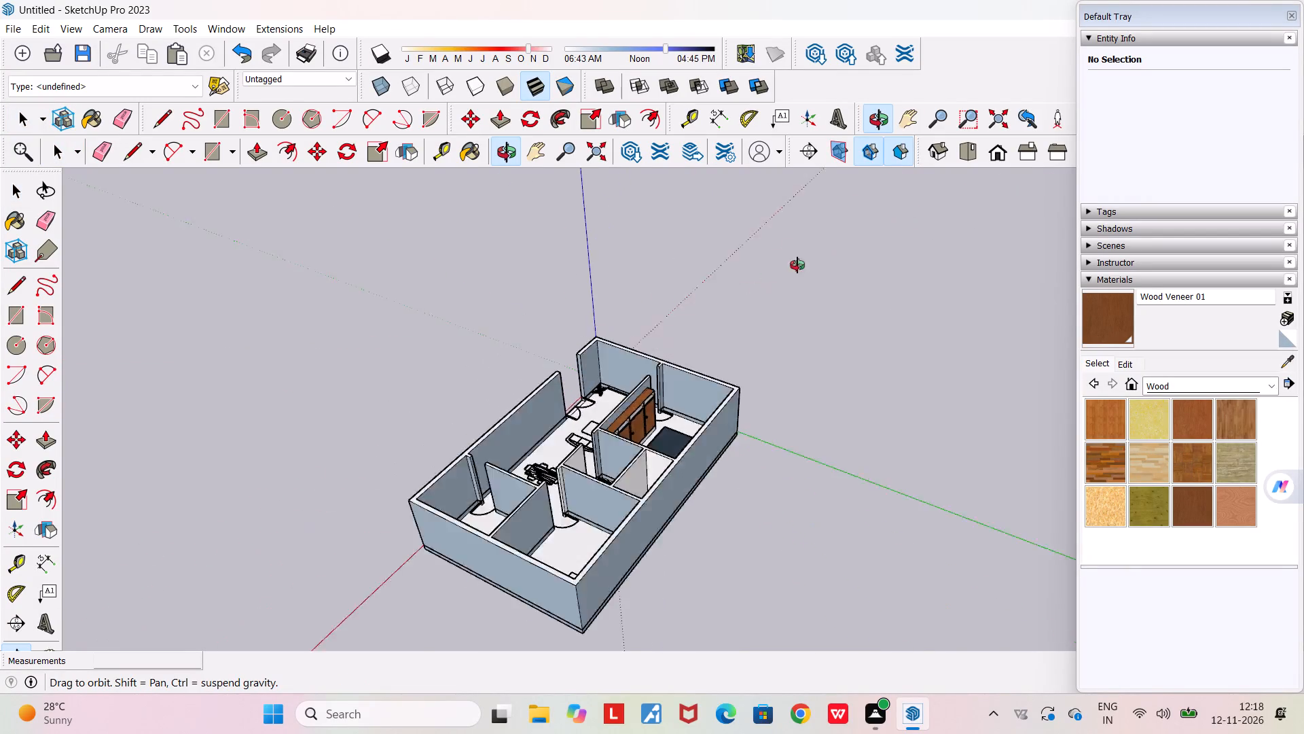
middle_drag(797, 265, 860, 251)
scroll(859, 251, down, 4)
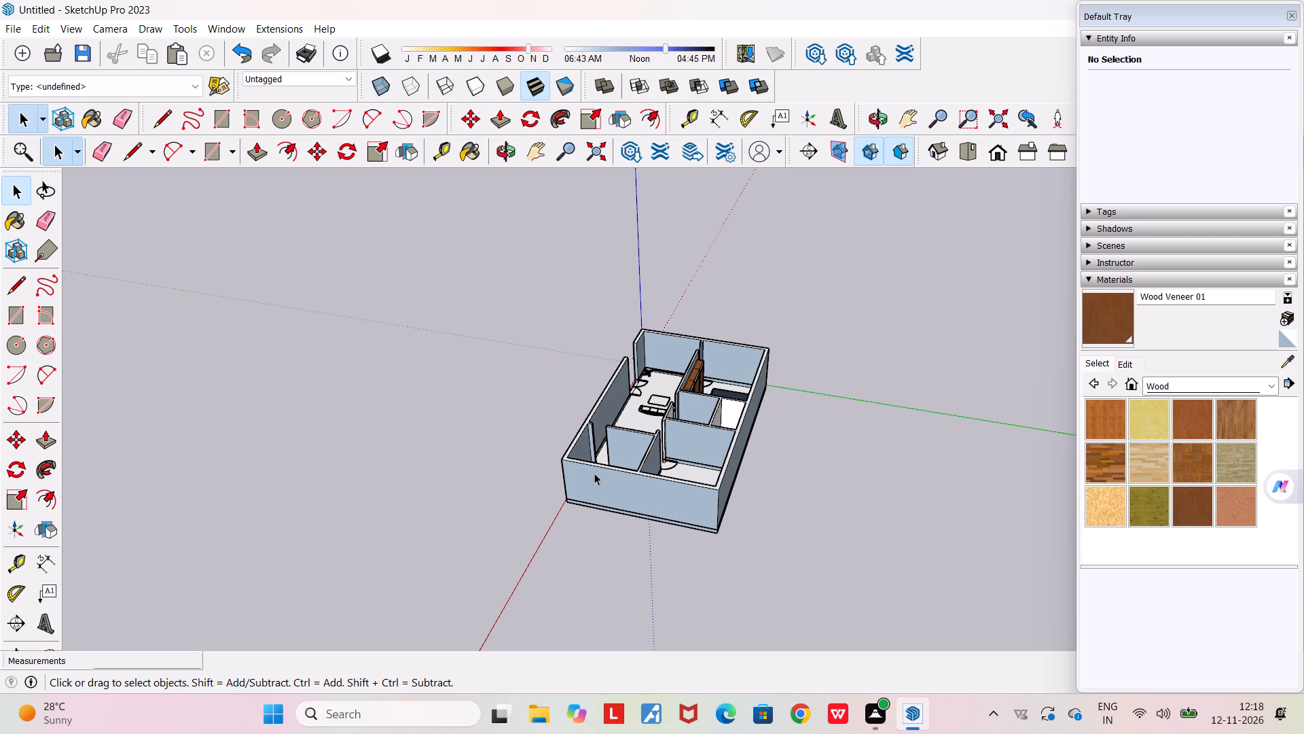
scroll(594, 473, down, 3)
middle_drag(594, 548, 897, 536)
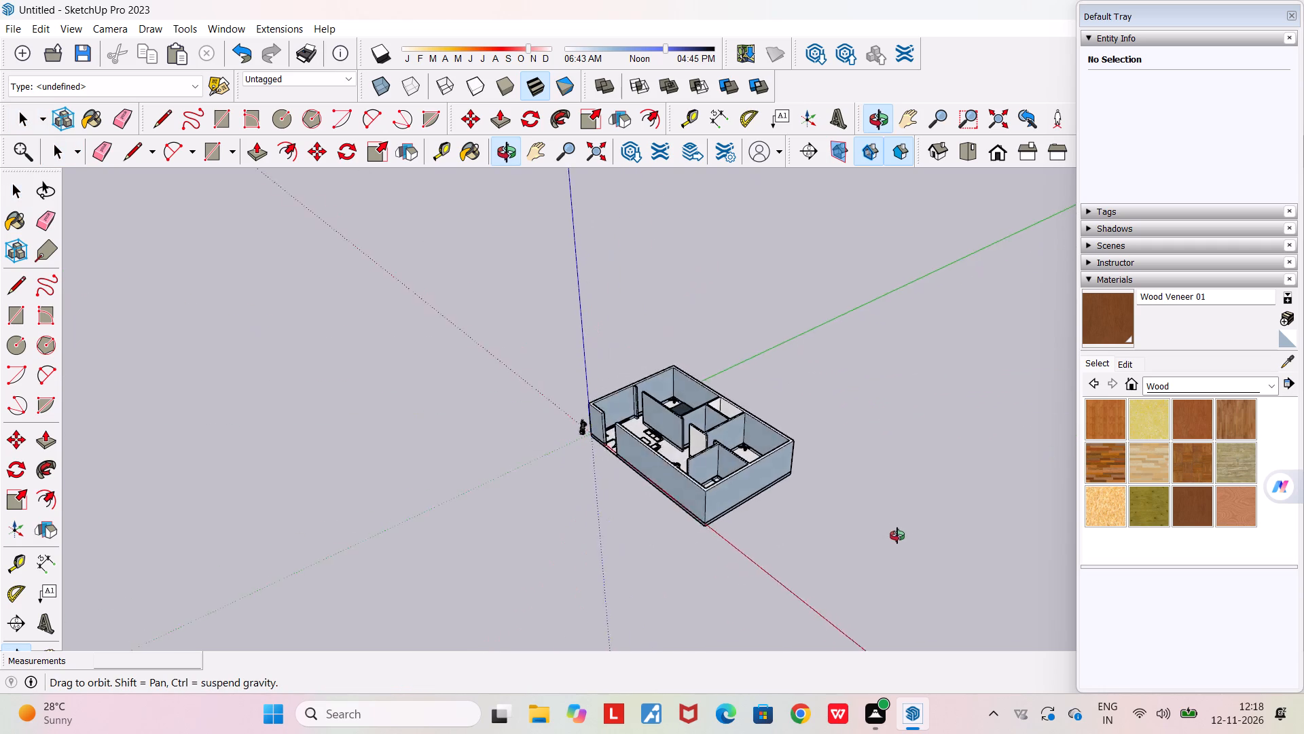
middle_drag(897, 536, 1006, 493)
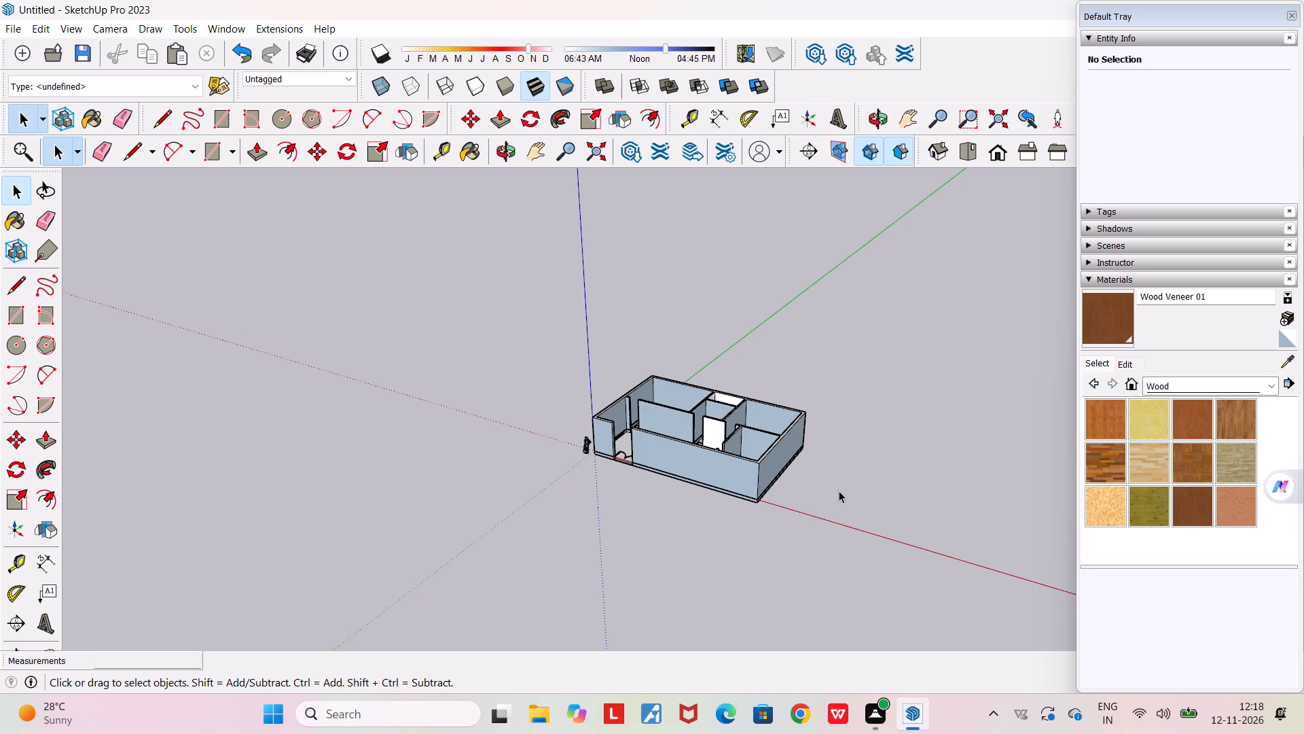
scroll(662, 415, up, 1)
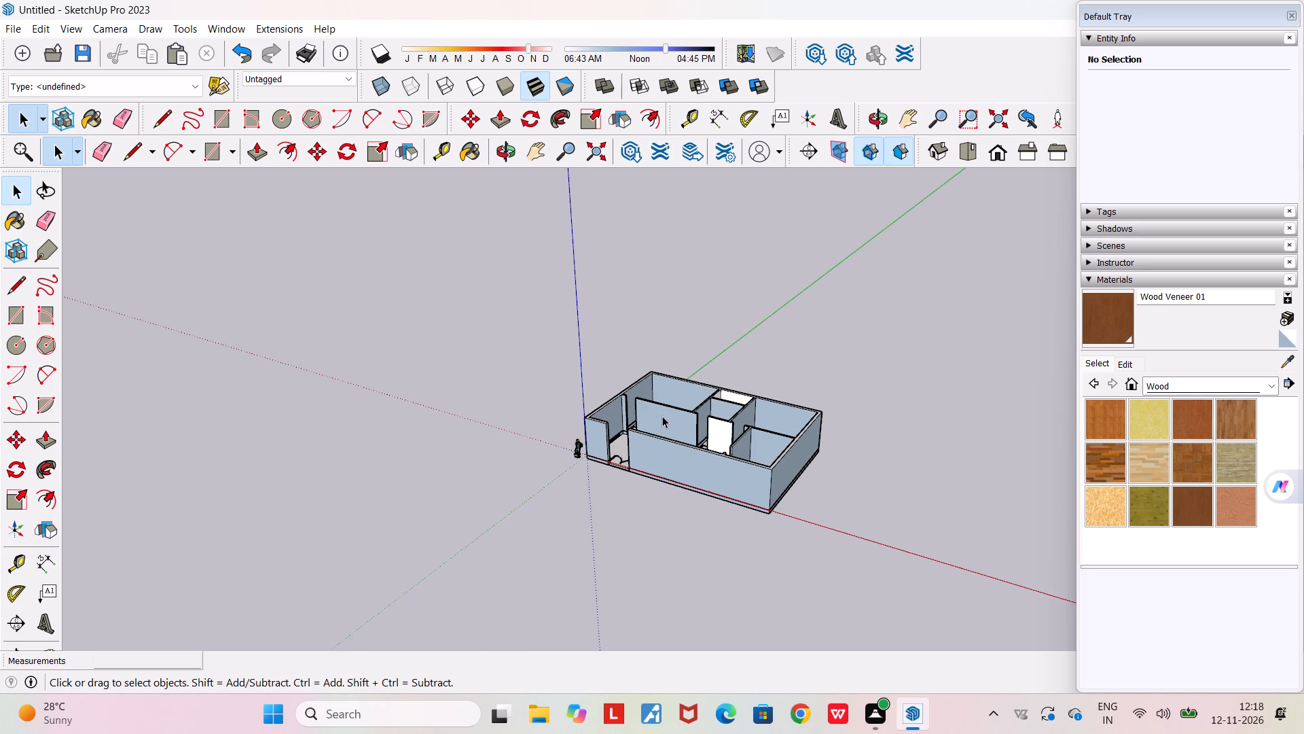
scroll(712, 564, up, 1)
middle_drag(714, 565, 975, 587)
scroll(937, 565, up, 4)
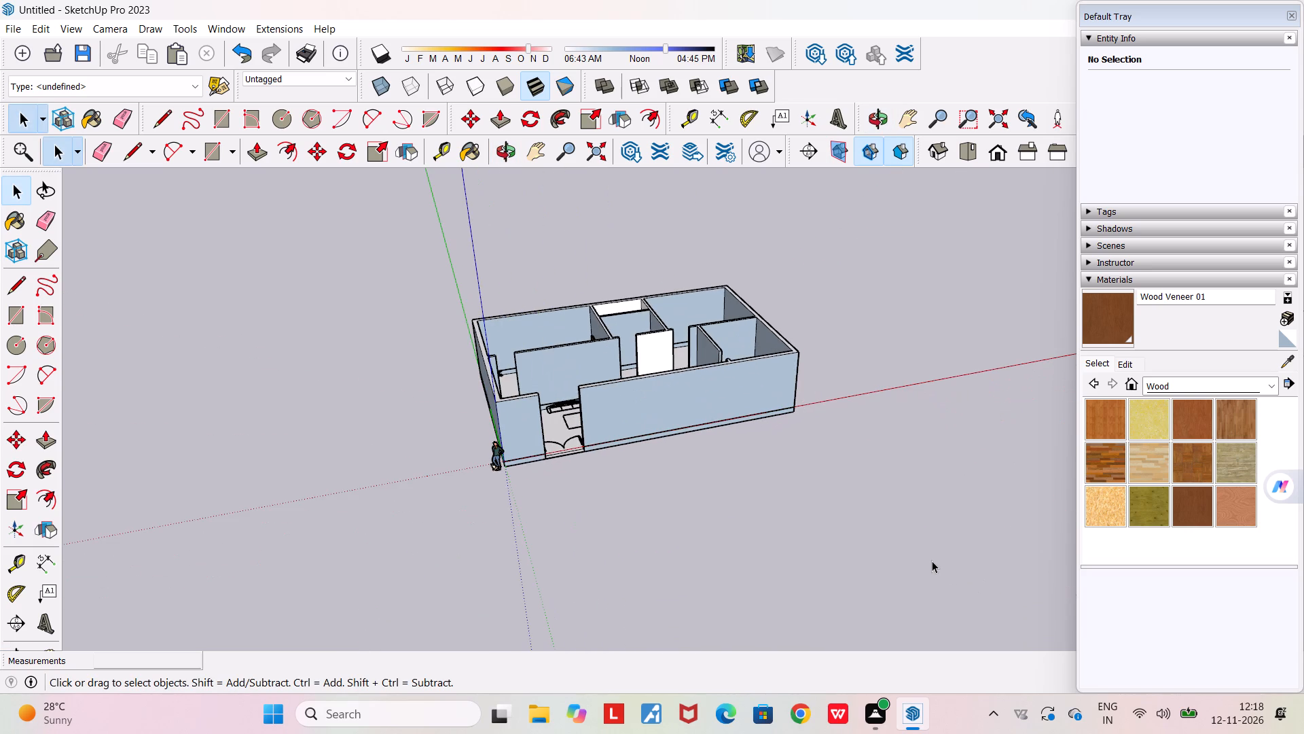
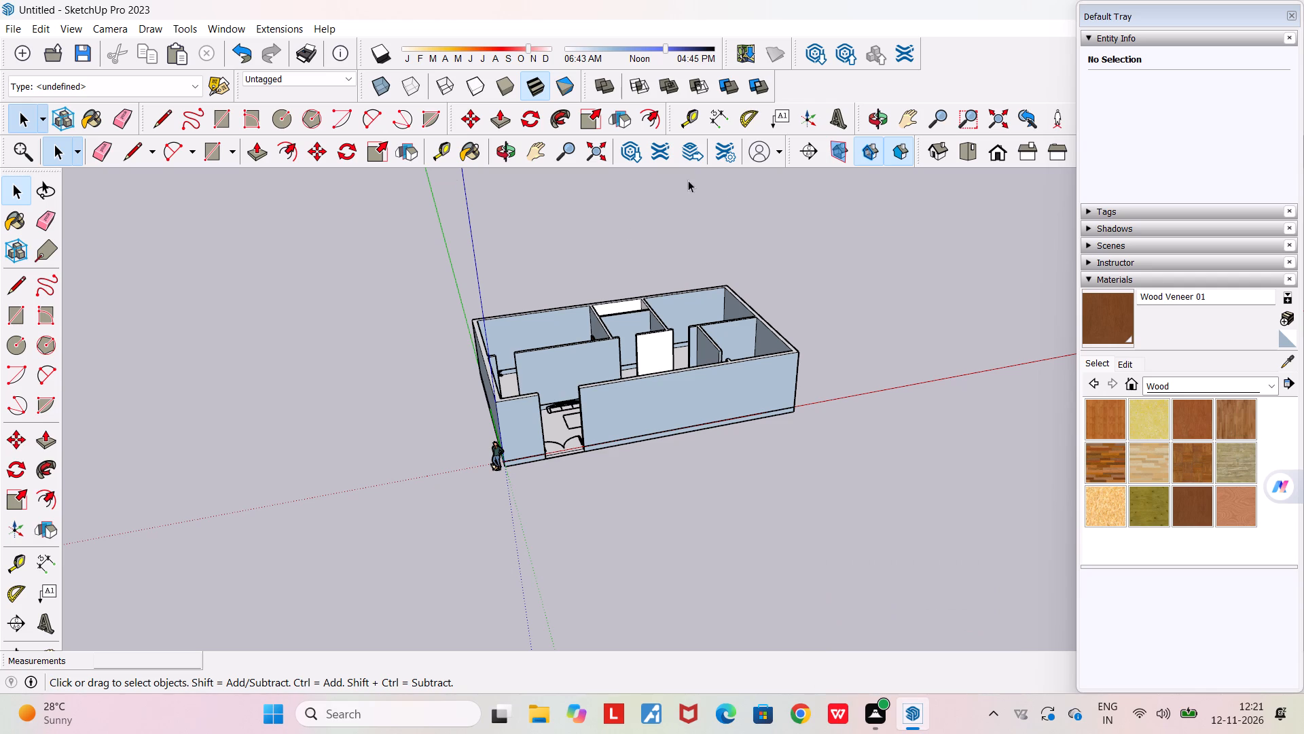
Draw a rectangle about 4.3 m by 0.9 m on the ground beside the house for a bench seat.
scroll(683, 394, down, 3)
middle_drag(668, 429, 744, 516)
middle_drag(693, 506, 716, 533)
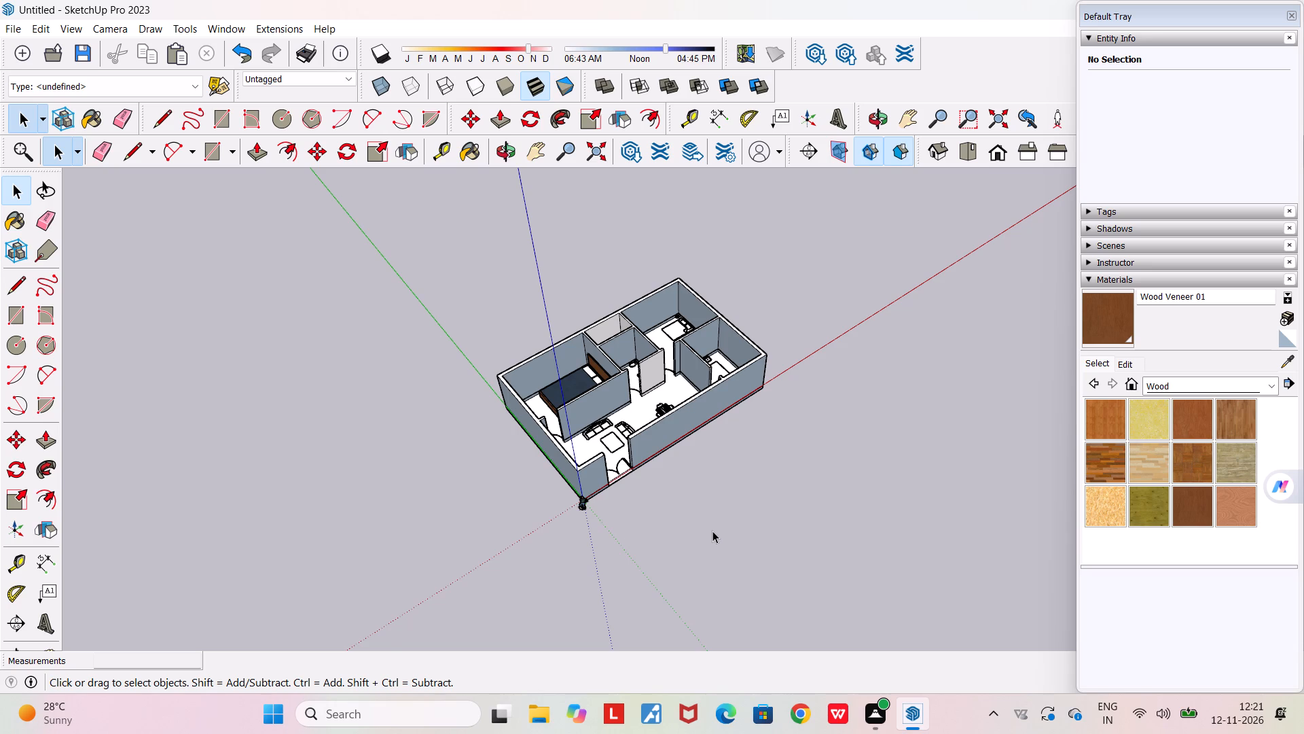
middle_drag(712, 531, 37, 478)
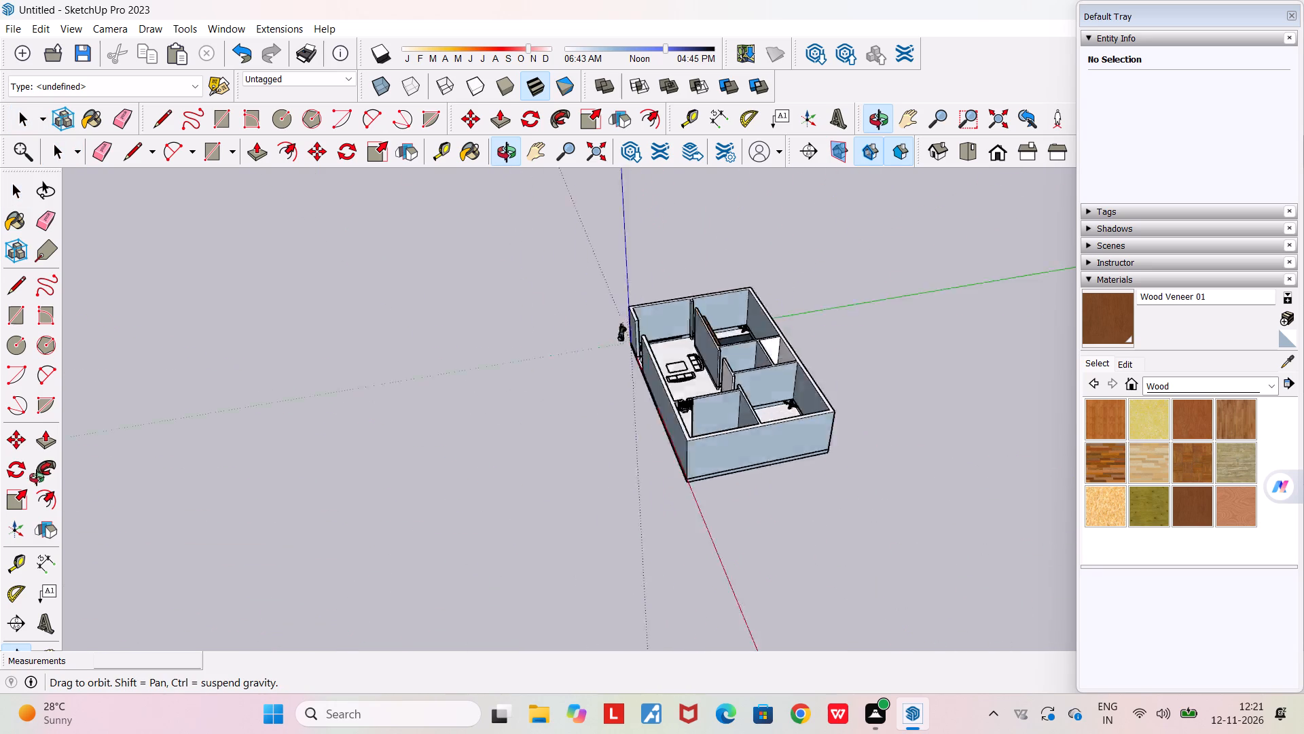
middle_drag(37, 478, 378, 504)
scroll(845, 491, up, 1)
middle_drag(863, 499, 969, 555)
scroll(952, 434, up, 3)
scroll(970, 345, up, 5)
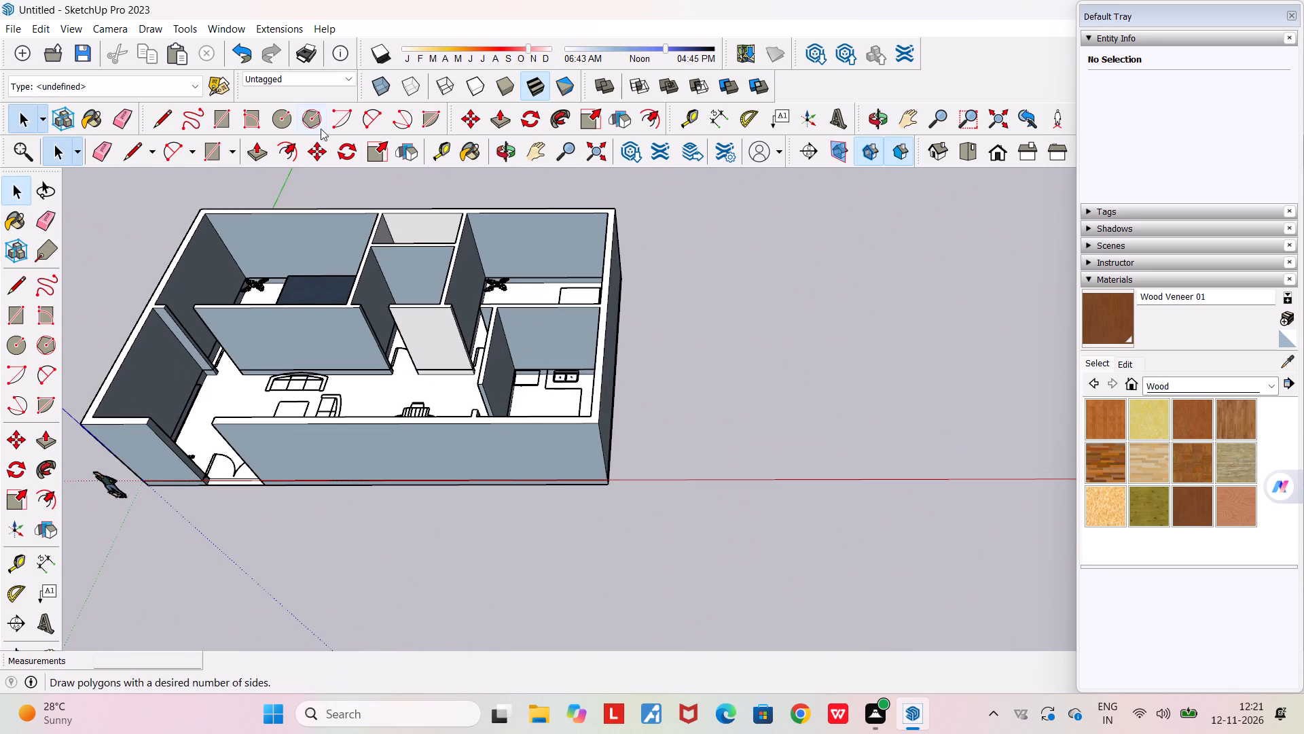
click(222, 116)
click(708, 382)
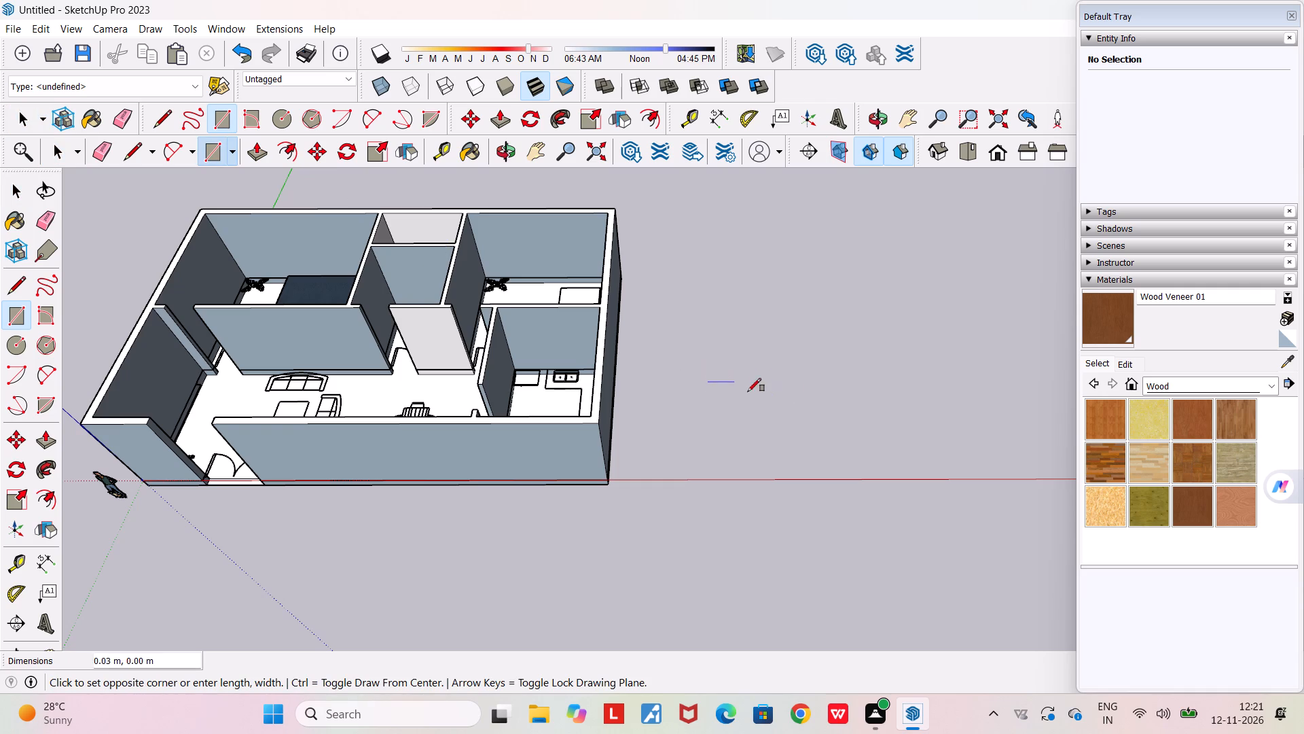
click(827, 402)
Draw a narrow rectangle about 4.32 m by 0.12 m along the seat rectangle's long edge for the backrest.
middle_drag(809, 393, 602, 311)
scroll(833, 427, up, 2)
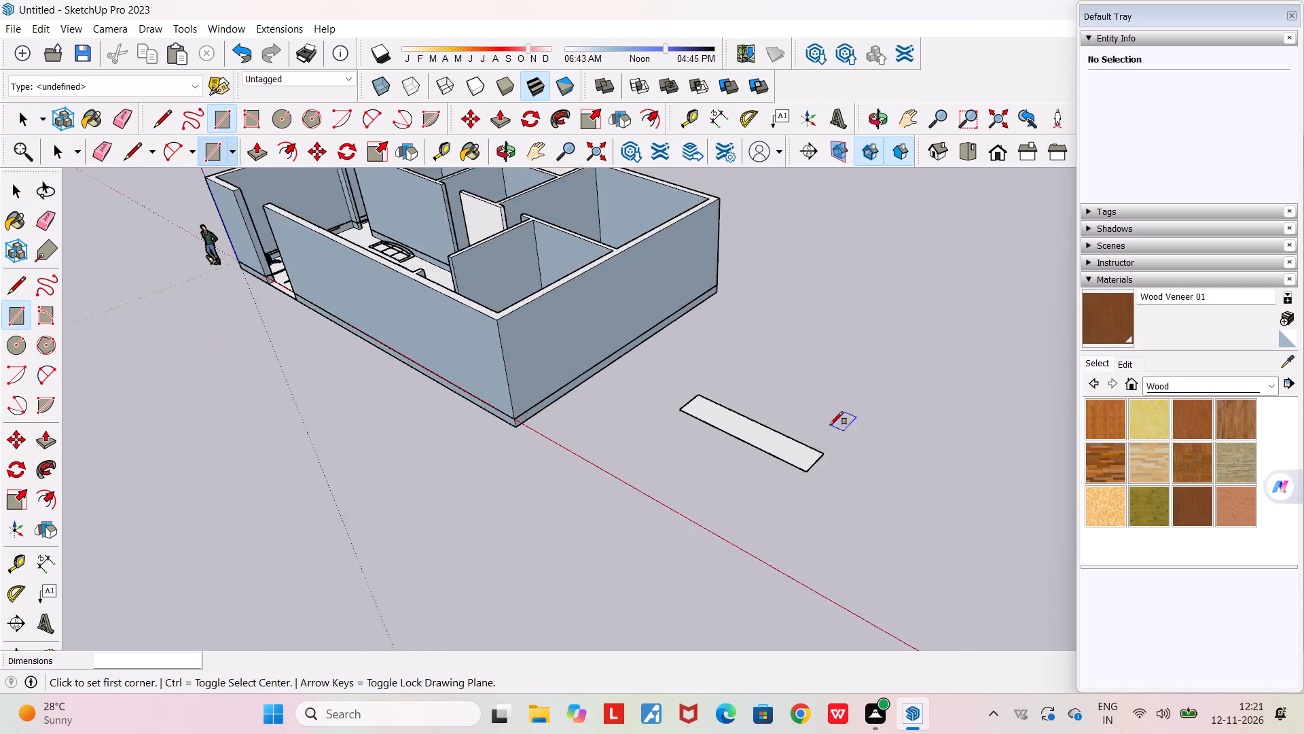
scroll(830, 425, up, 2)
middle_drag(822, 421, 649, 375)
scroll(611, 330, up, 5)
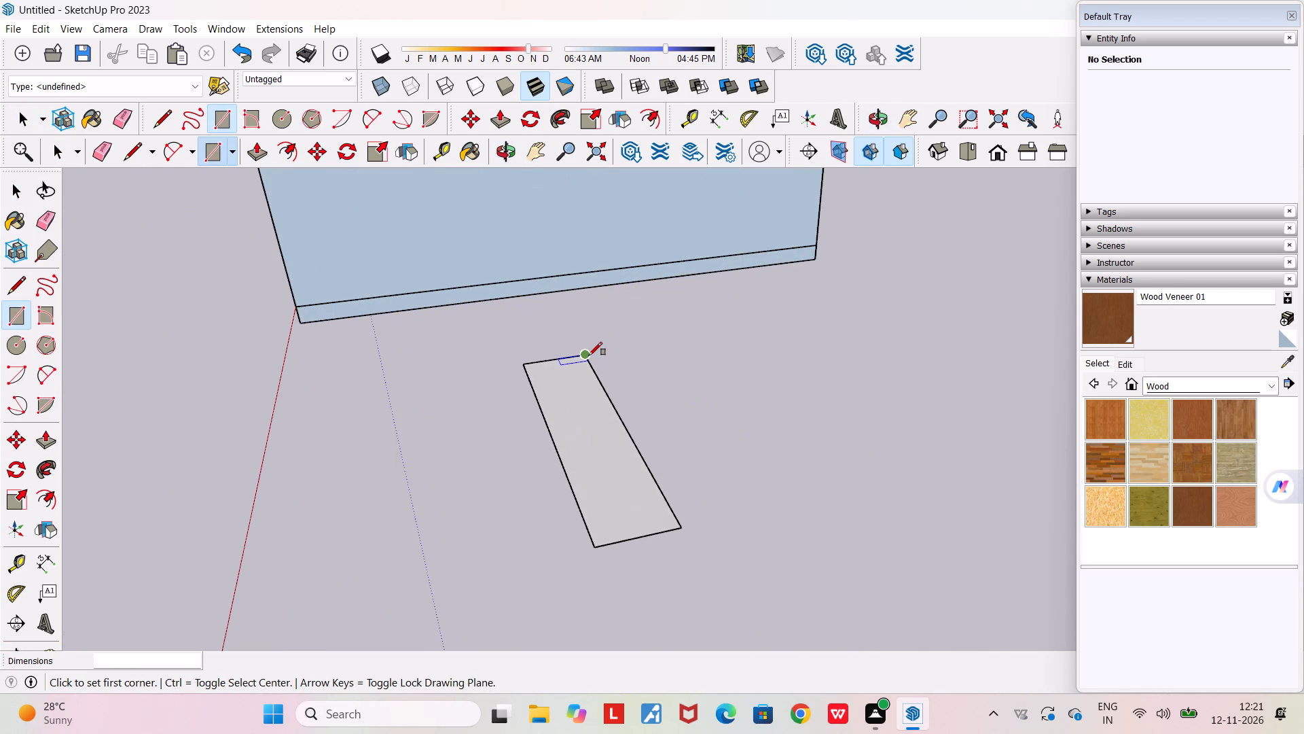
click(589, 355)
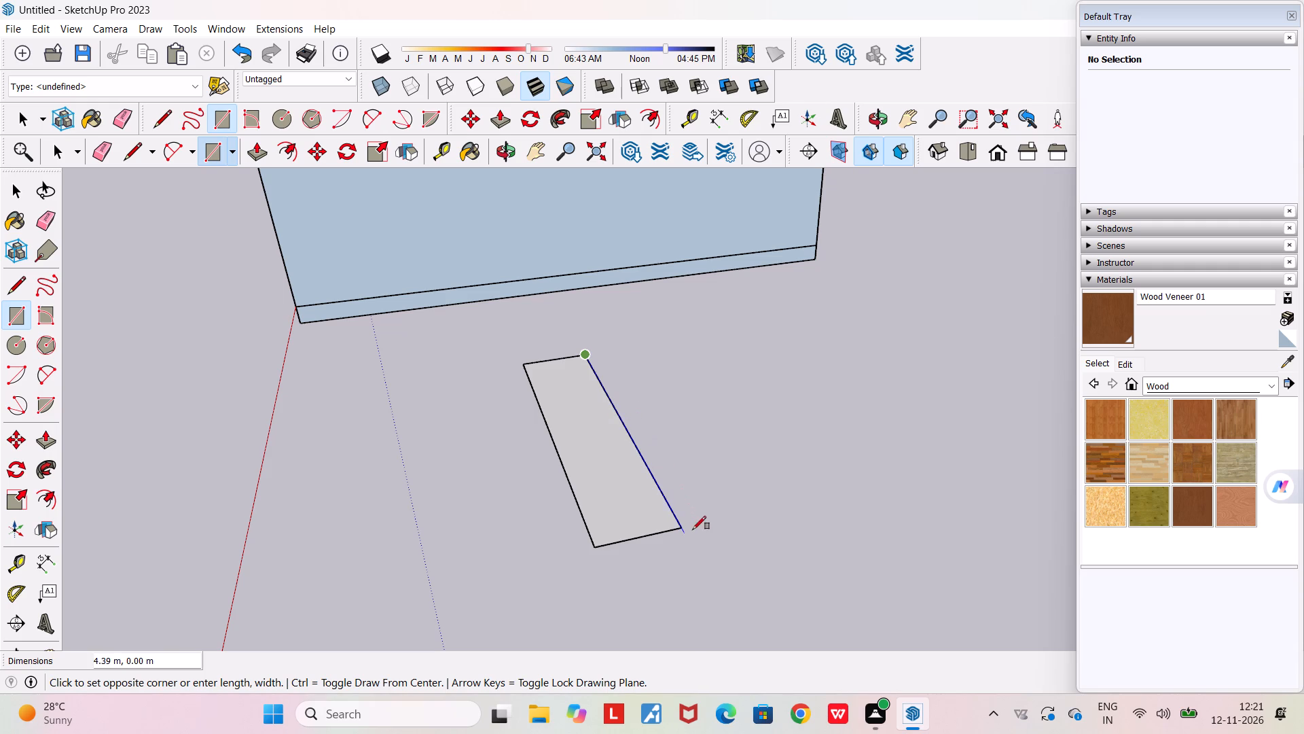
scroll(686, 526, up, 11)
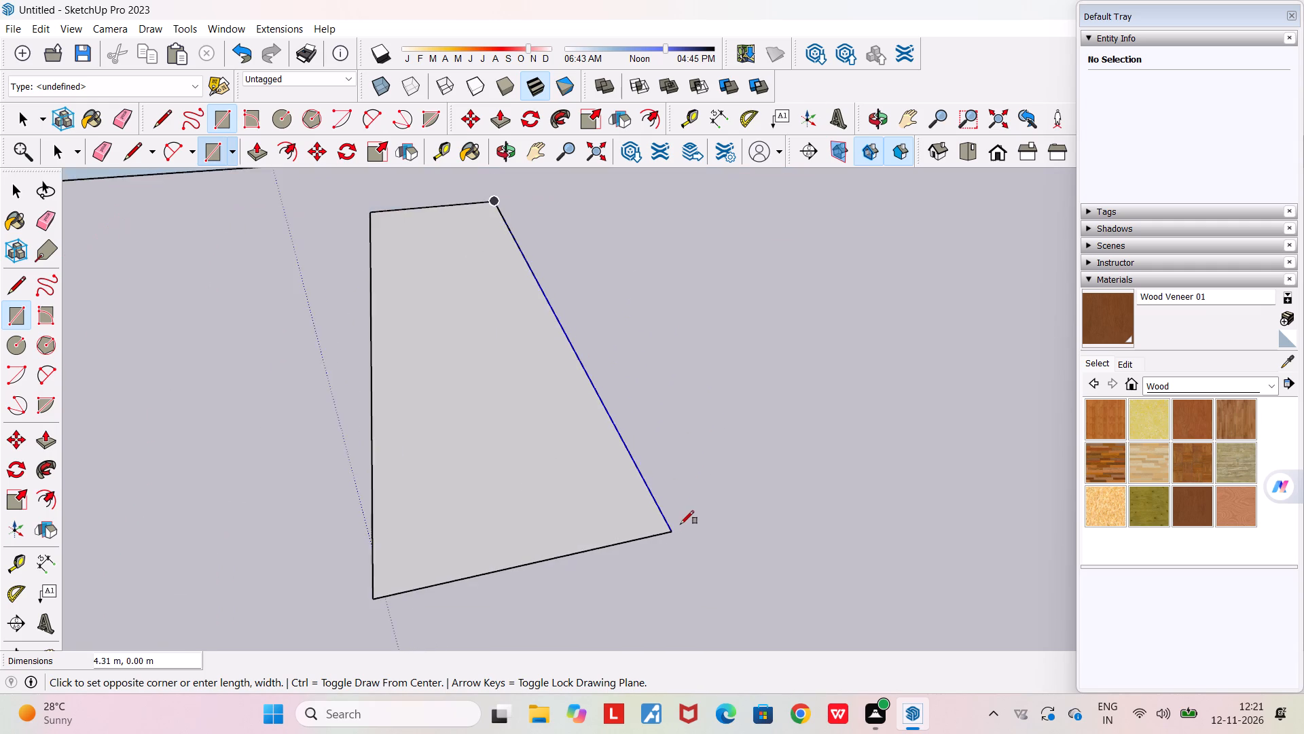
scroll(665, 529, up, 11)
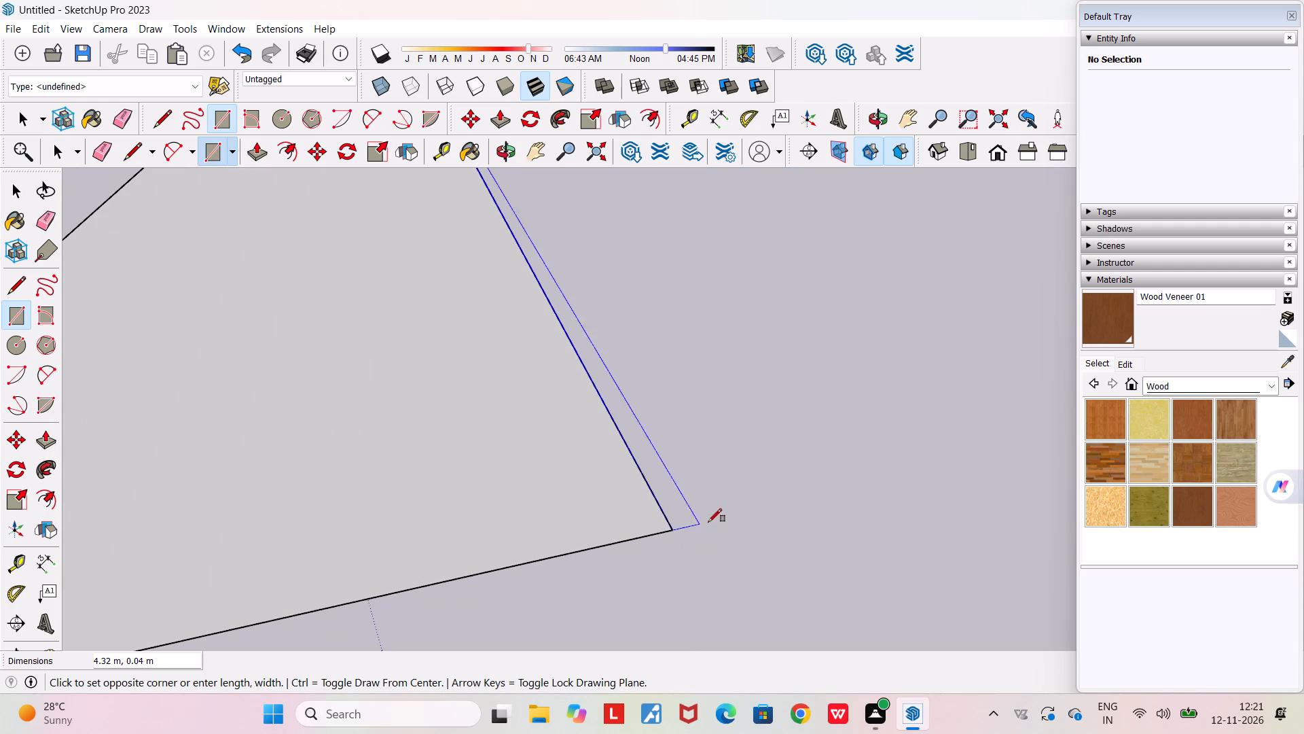
click(774, 510)
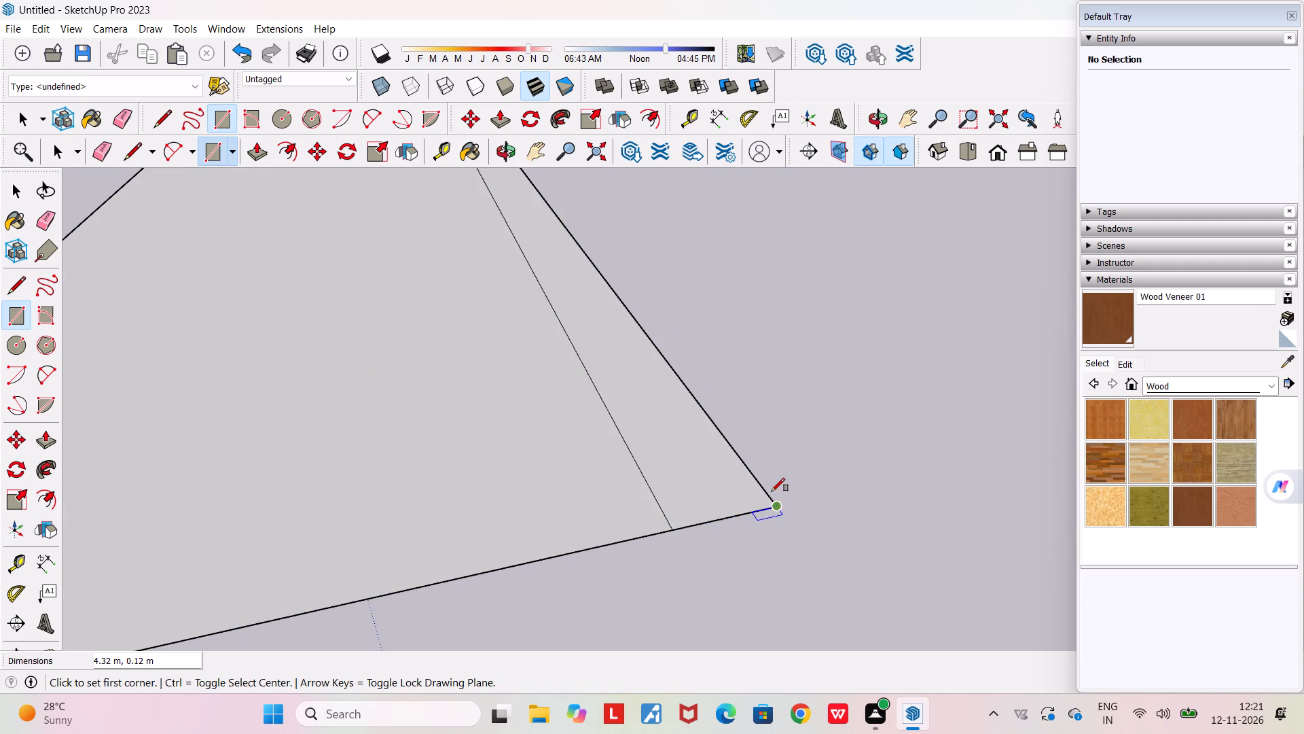
scroll(765, 482, down, 13)
middle_drag(563, 514, 1102, 387)
scroll(1102, 387, down, 4)
middle_drag(792, 531, 744, 559)
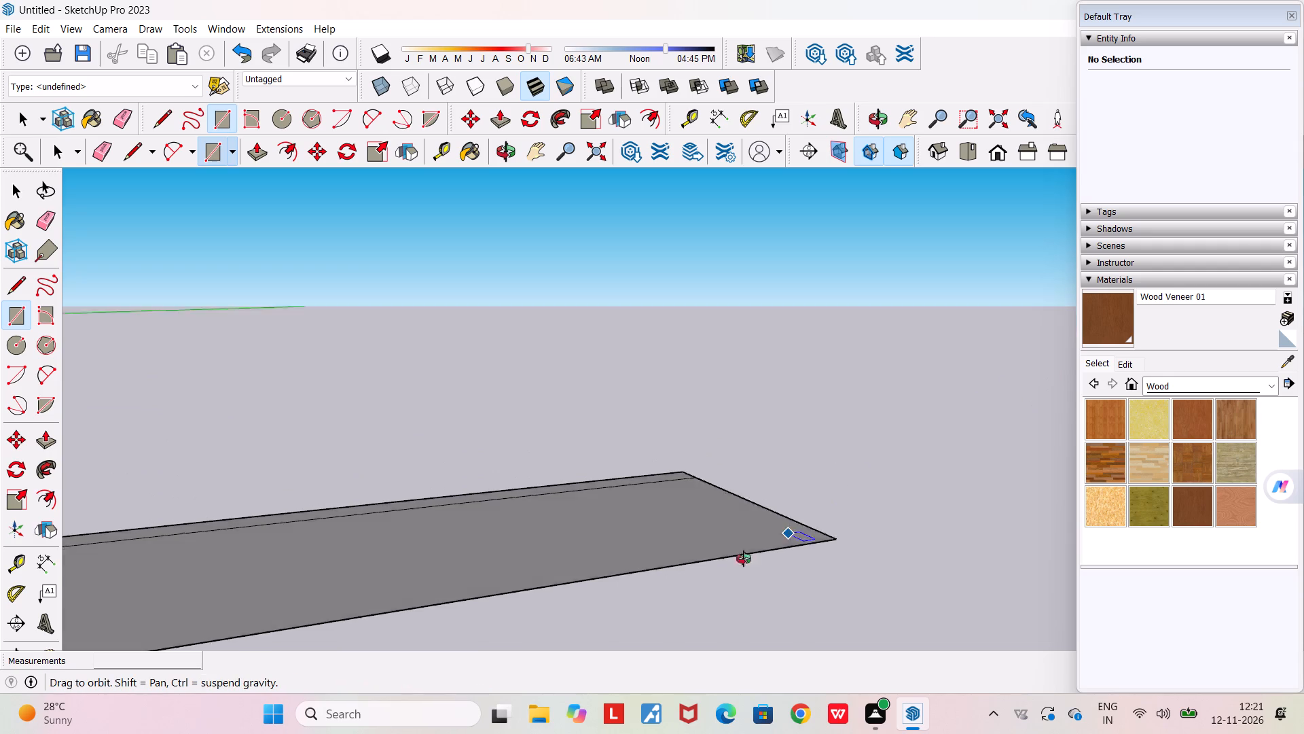
middle_drag(744, 559, 482, 607)
scroll(482, 607, down, 6)
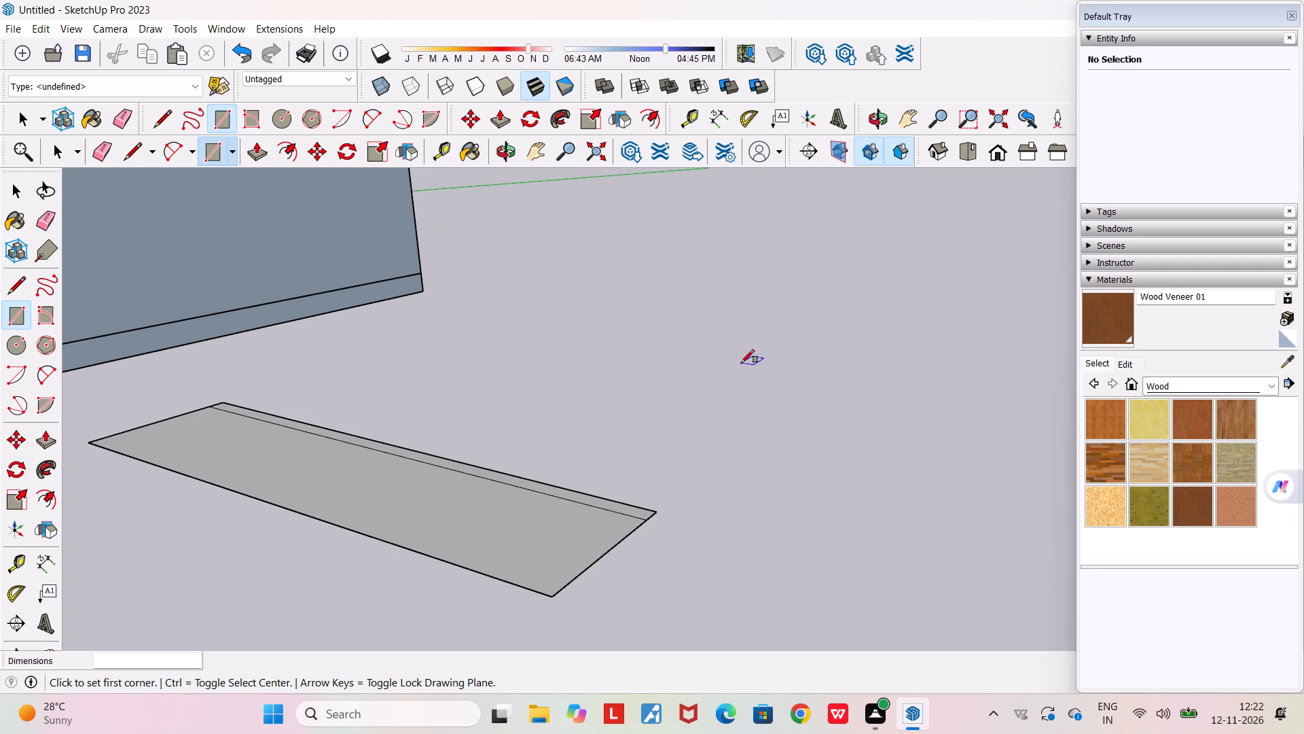
key(Escape)
key(space)
Push/Pull the large seat rectangle up about 1 m into a solid block.
middle_drag(717, 389, 635, 392)
scroll(635, 392, down, 9)
middle_drag(654, 491, 760, 521)
scroll(657, 493, up, 1)
scroll(759, 521, down, 5)
scroll(754, 518, up, 8)
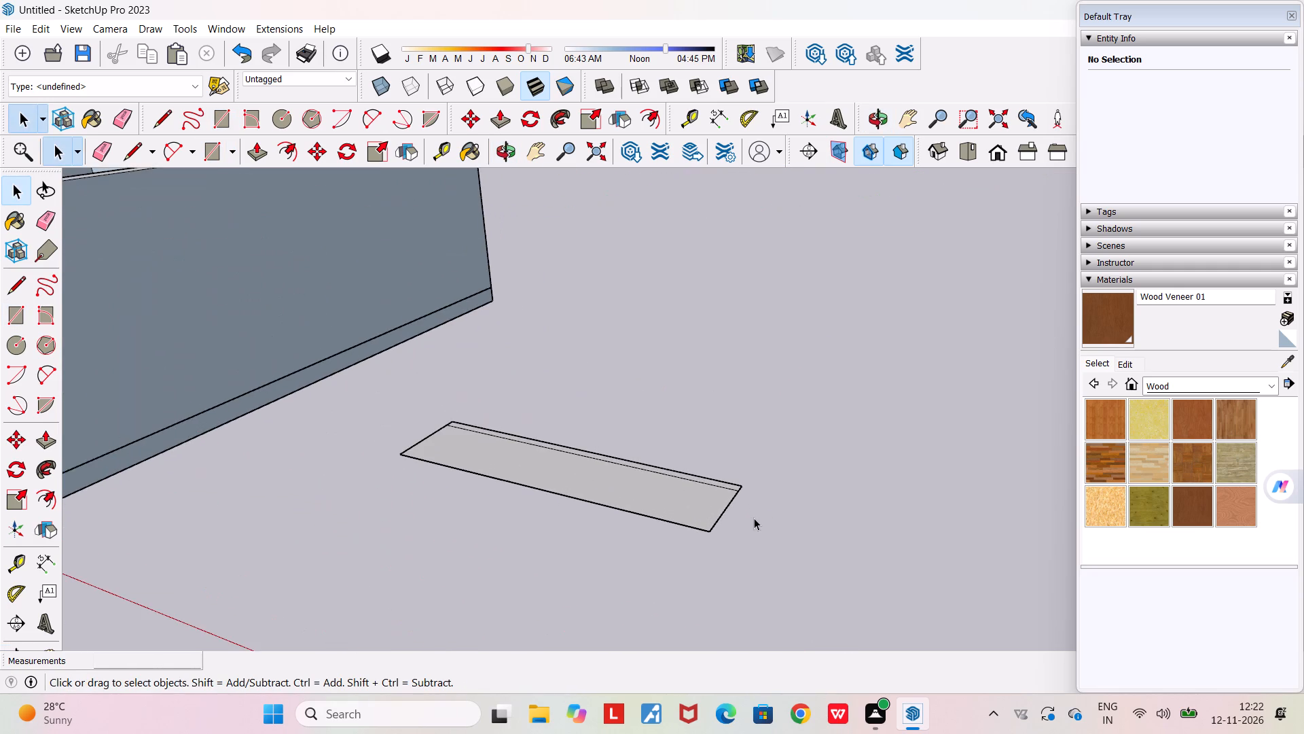
middle_drag(793, 538, 828, 516)
scroll(828, 516, down, 4)
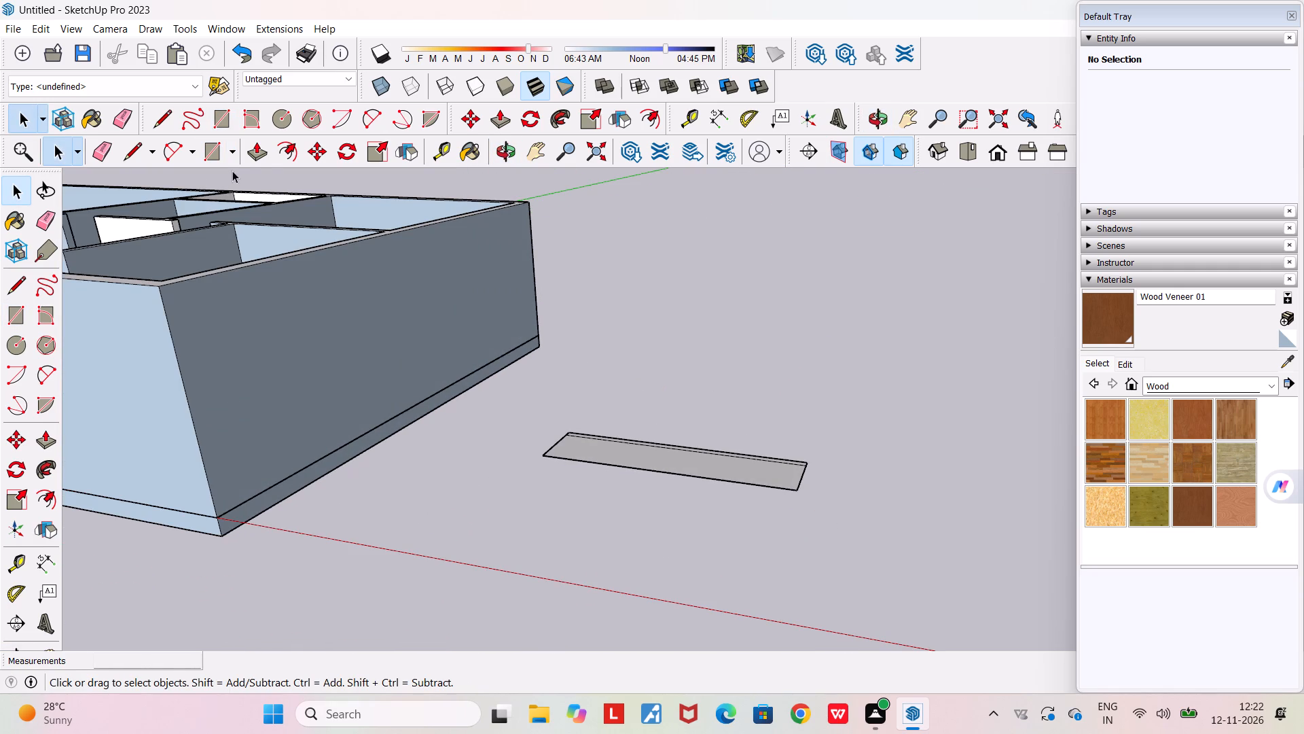
click(249, 156)
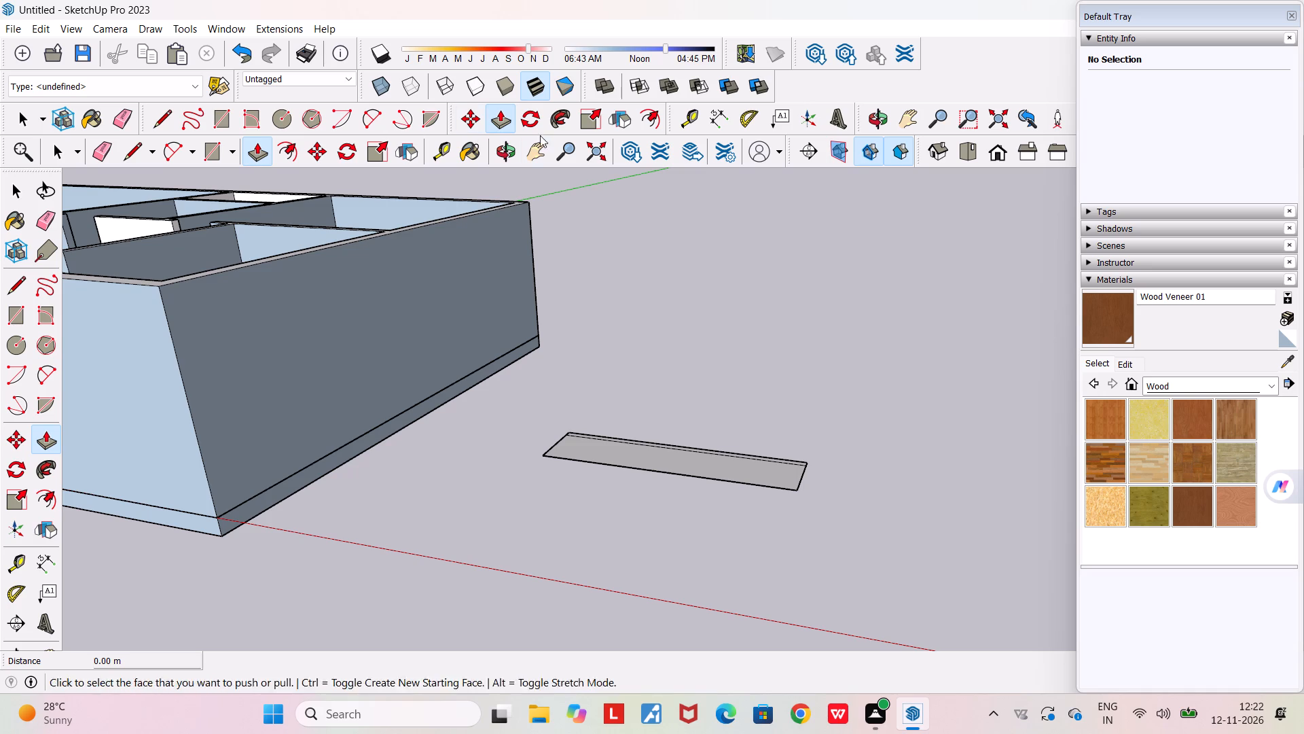
scroll(651, 457, up, 5)
middle_drag(651, 457, 466, 447)
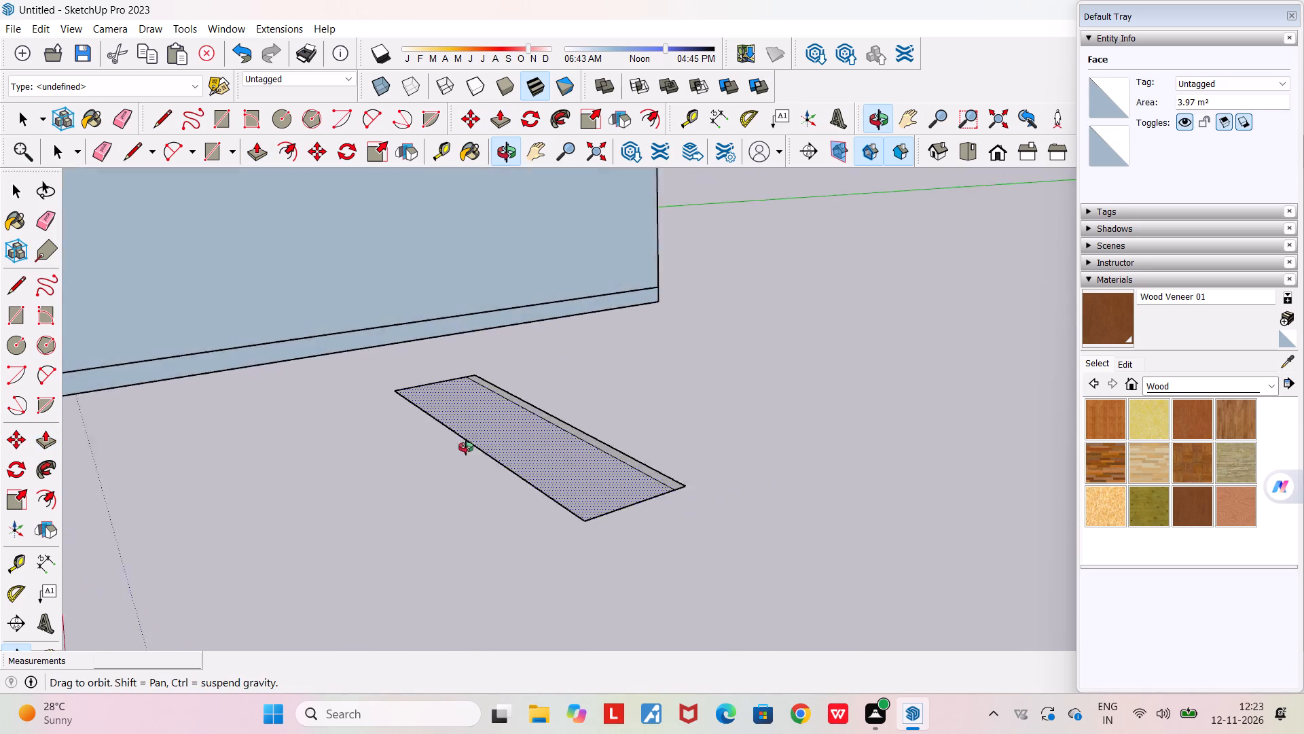
middle_drag(466, 447, 329, 480)
click(422, 445)
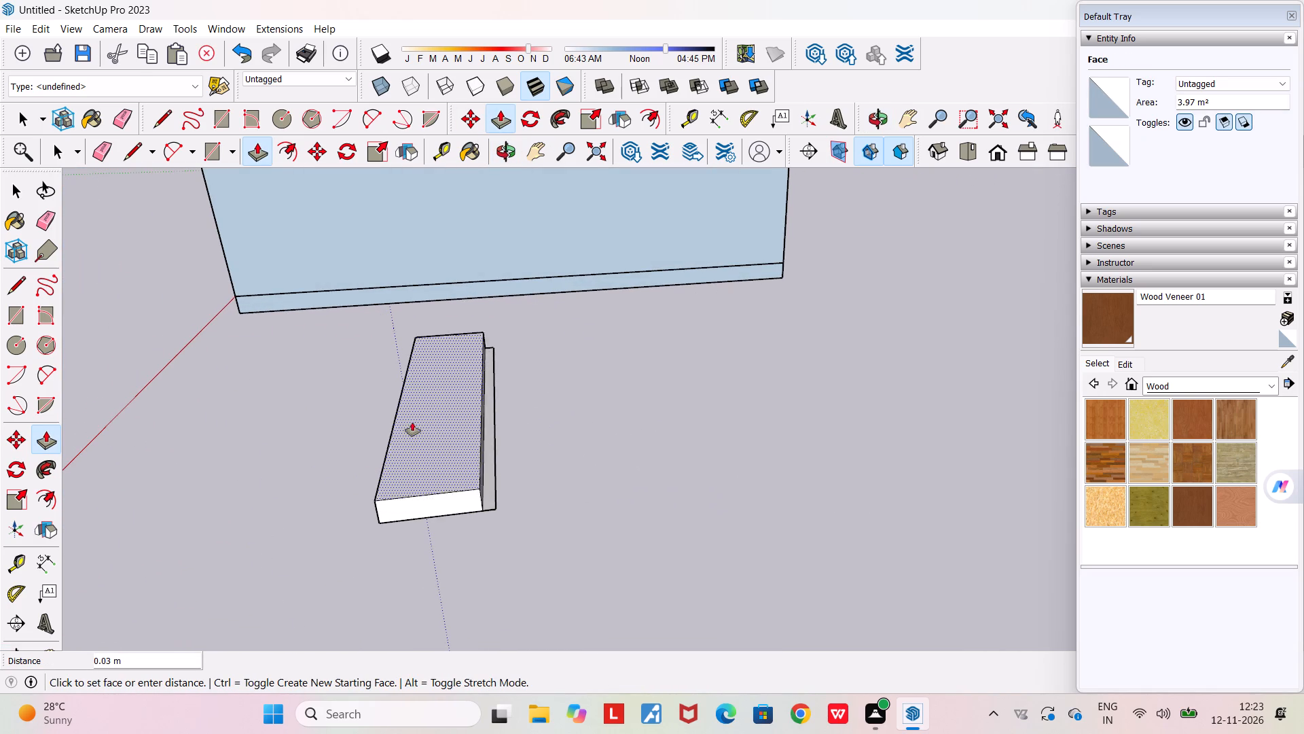
middle_drag(407, 368, 439, 355)
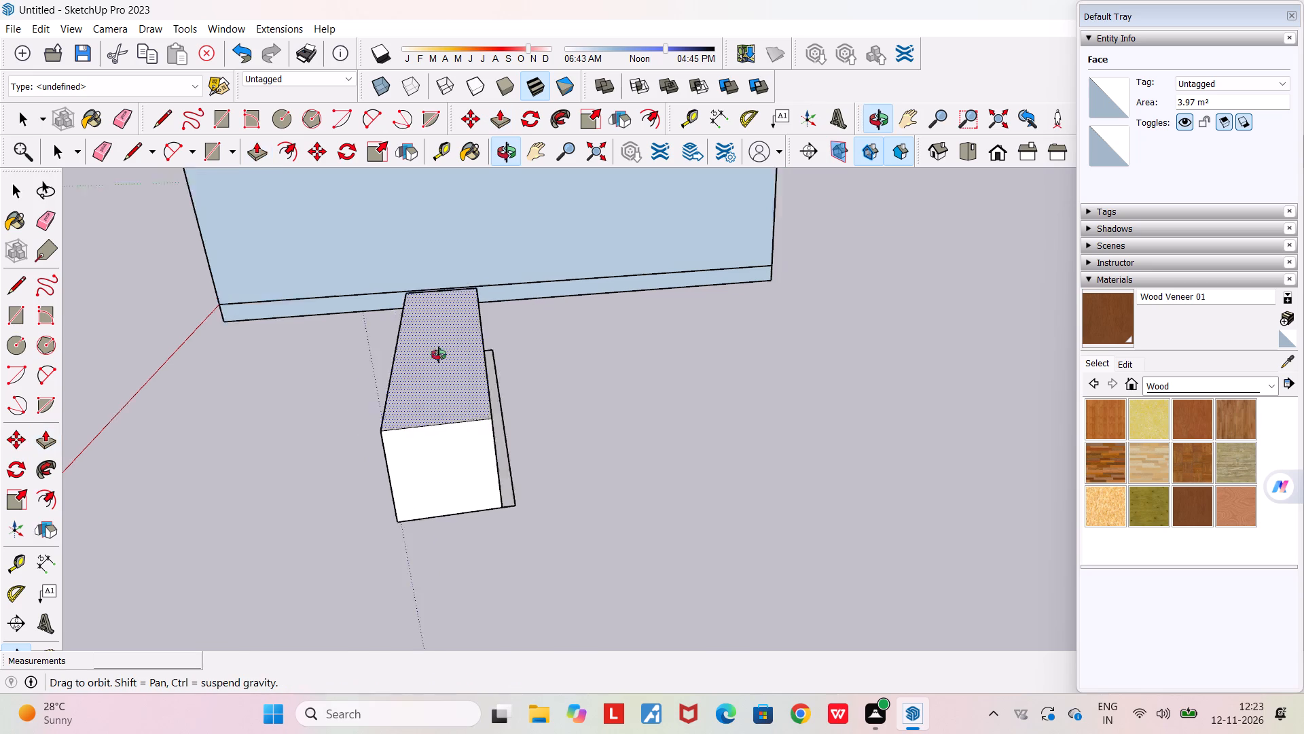
middle_drag(439, 355, 573, 330)
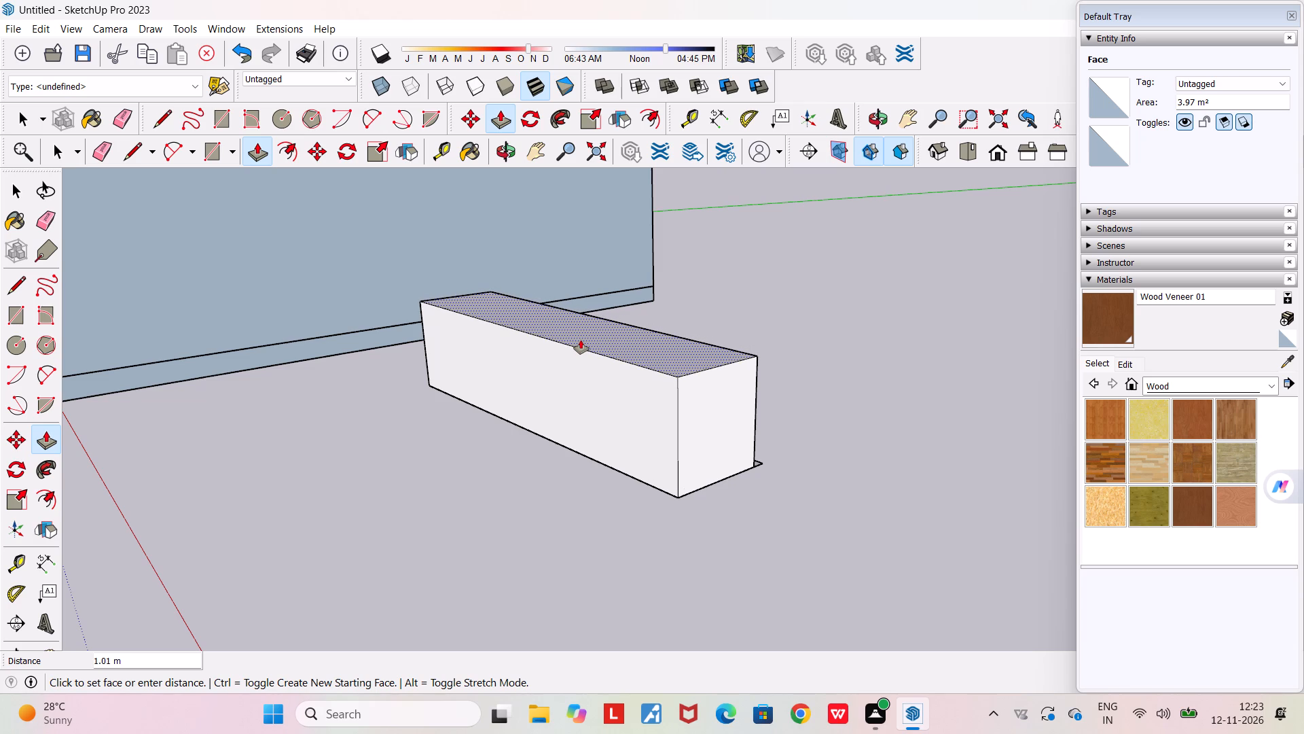
click(581, 340)
Push/Pull the narrow backrest strip up 1.00 m, level with the top of the seat block.
middle_drag(661, 354, 650, 354)
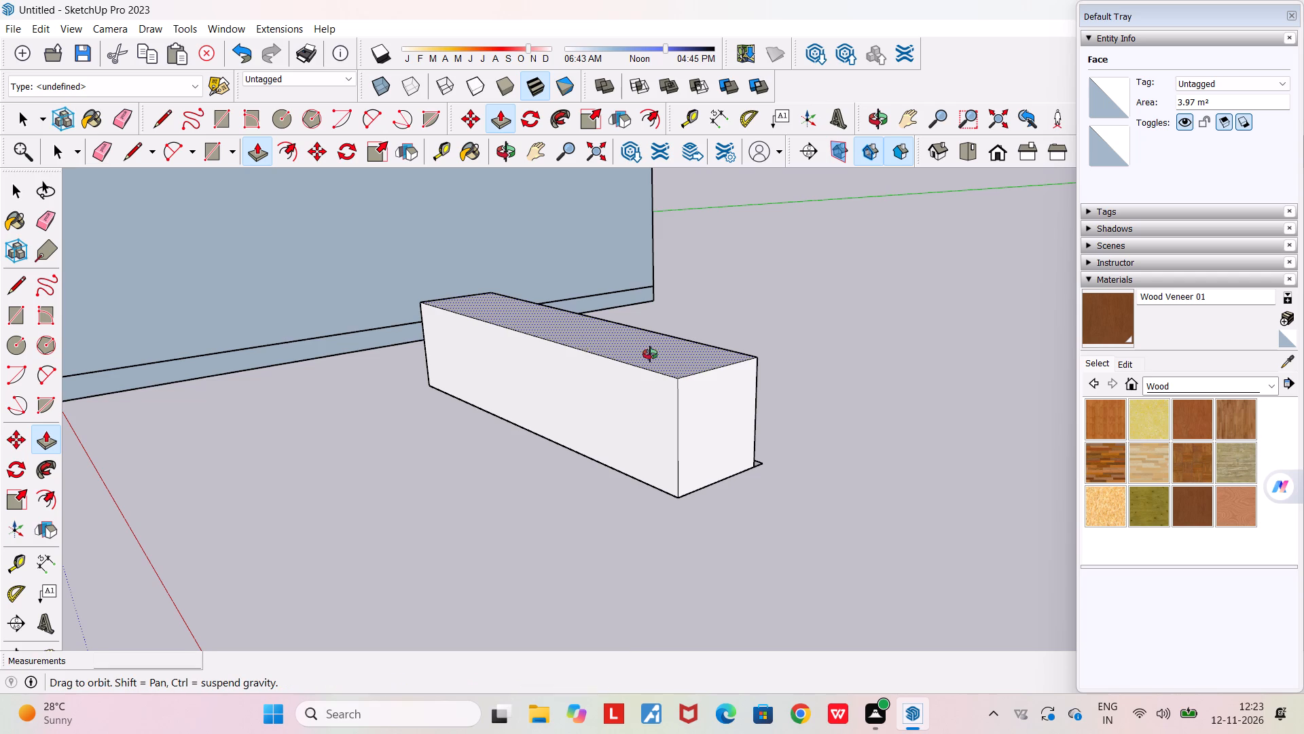
middle_drag(650, 354, 348, 389)
scroll(488, 459, up, 13)
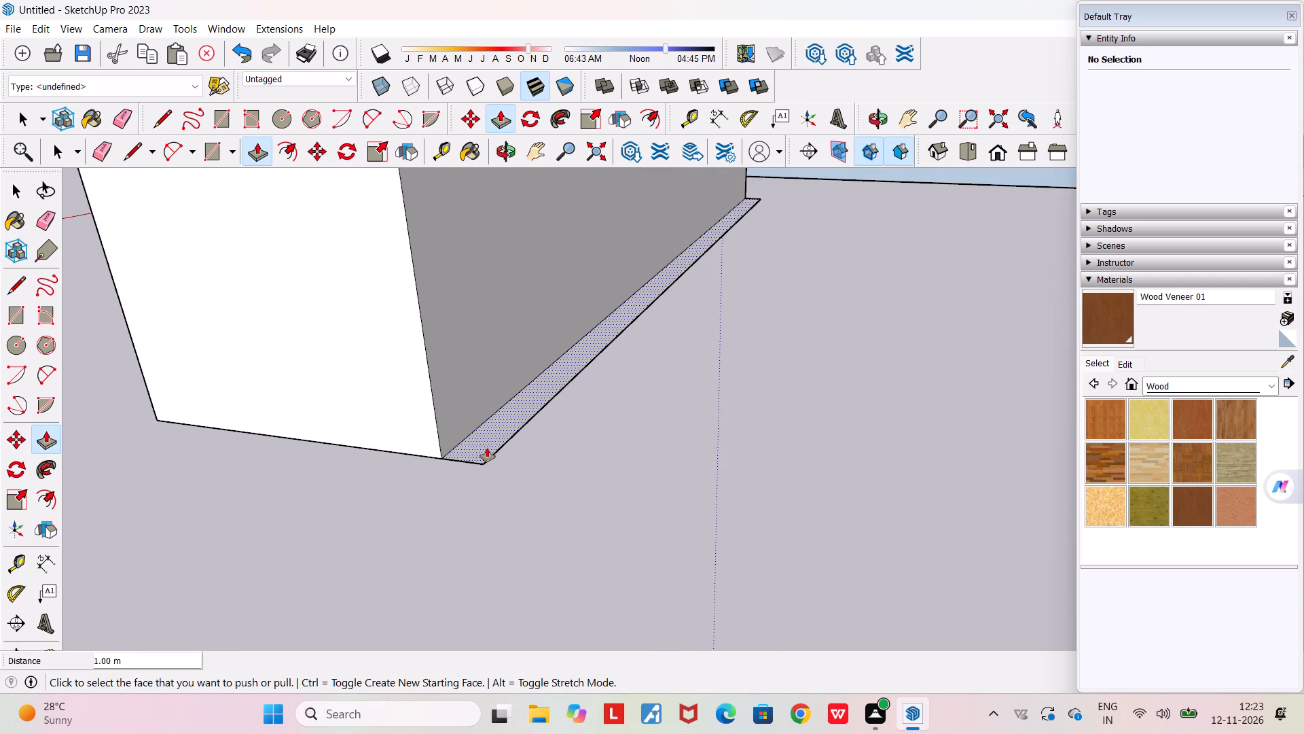
click(487, 448)
scroll(477, 388, down, 12)
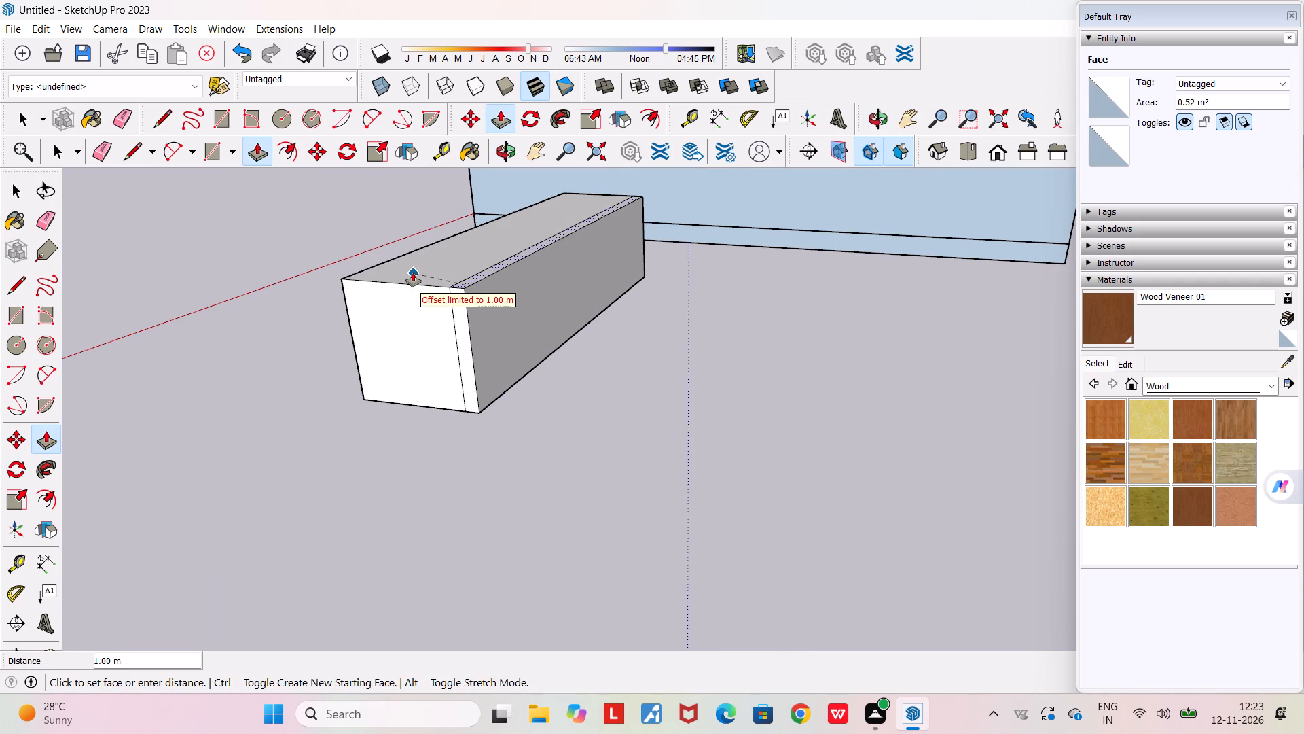
click(413, 272)
Raise the narrow strip's top face about 1.01 m above the seat to form the backrest.
middle_drag(474, 270, 706, 341)
scroll(678, 349, up, 2)
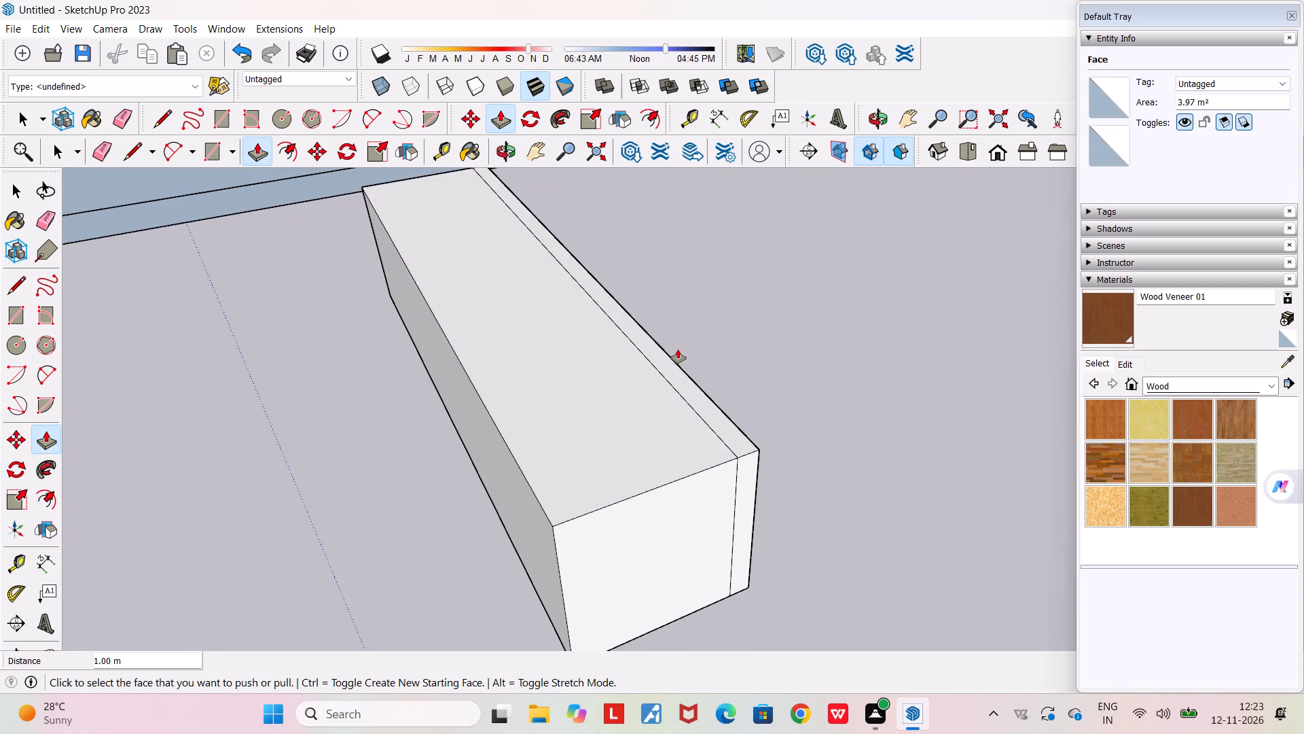
click(672, 360)
scroll(665, 309, down, 12)
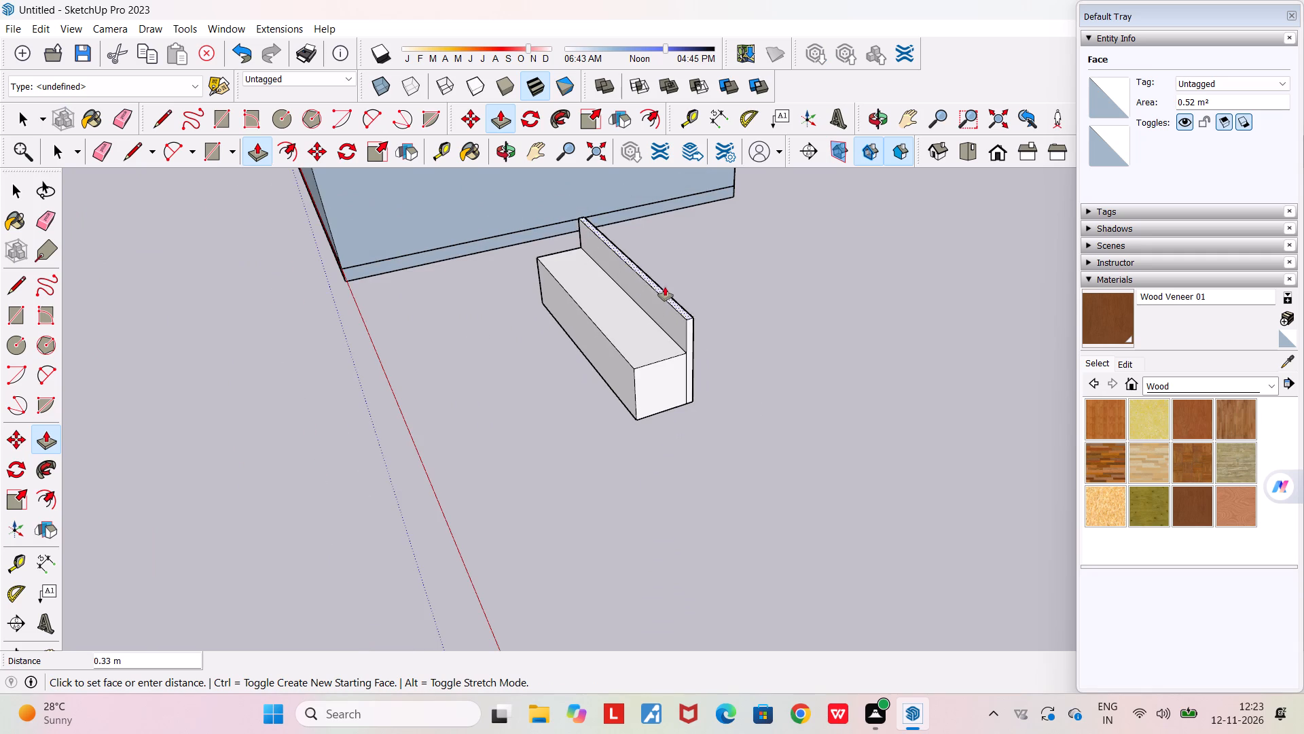
click(672, 271)
Pull the seat block's long front face outward about 0.39 m to deepen the seat.
middle_drag(685, 428, 798, 396)
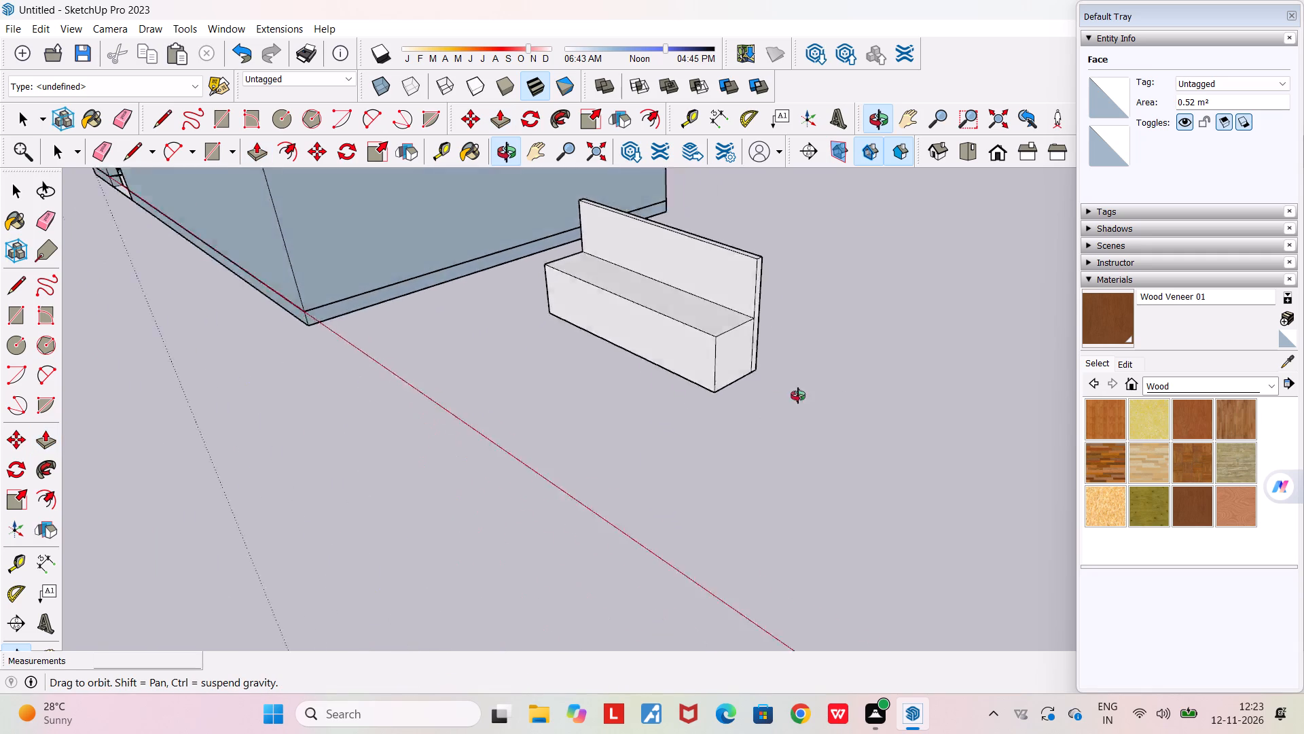
middle_drag(798, 396, 1053, 427)
scroll(928, 302, up, 5)
click(661, 362)
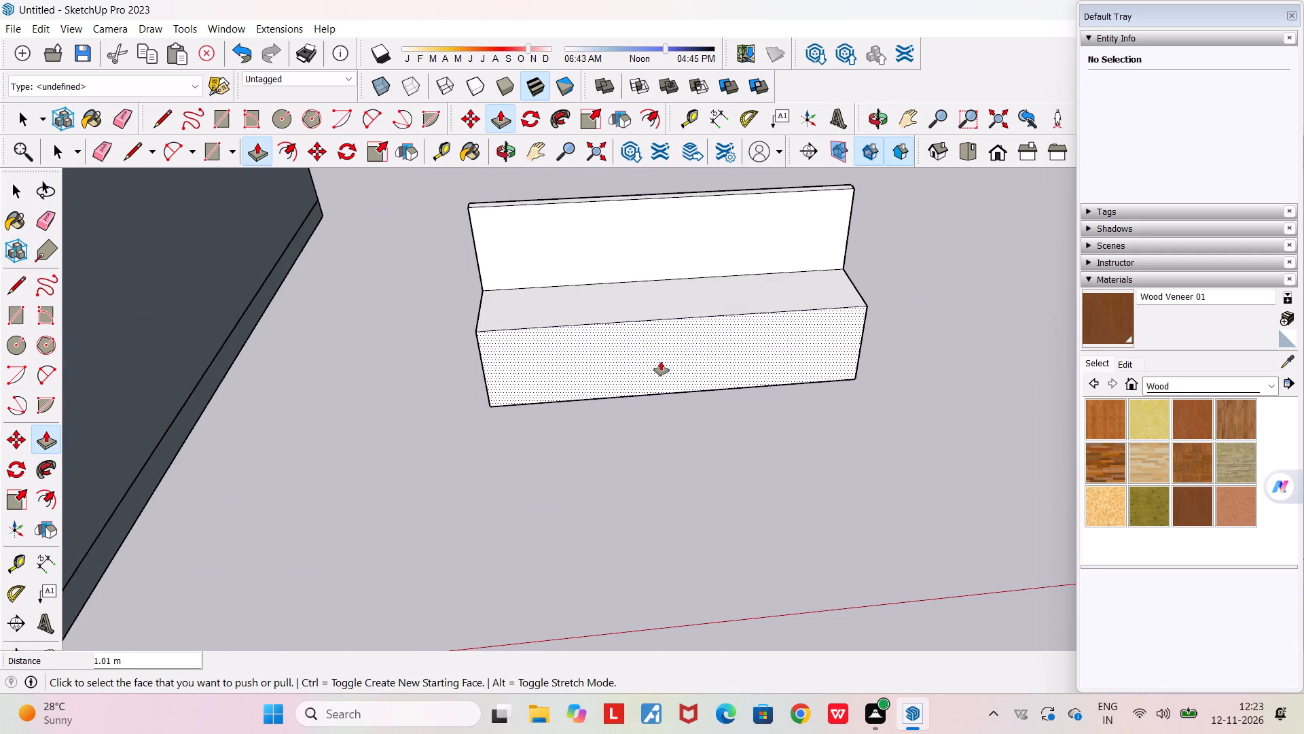
click(662, 381)
middle_drag(962, 370, 630, 367)
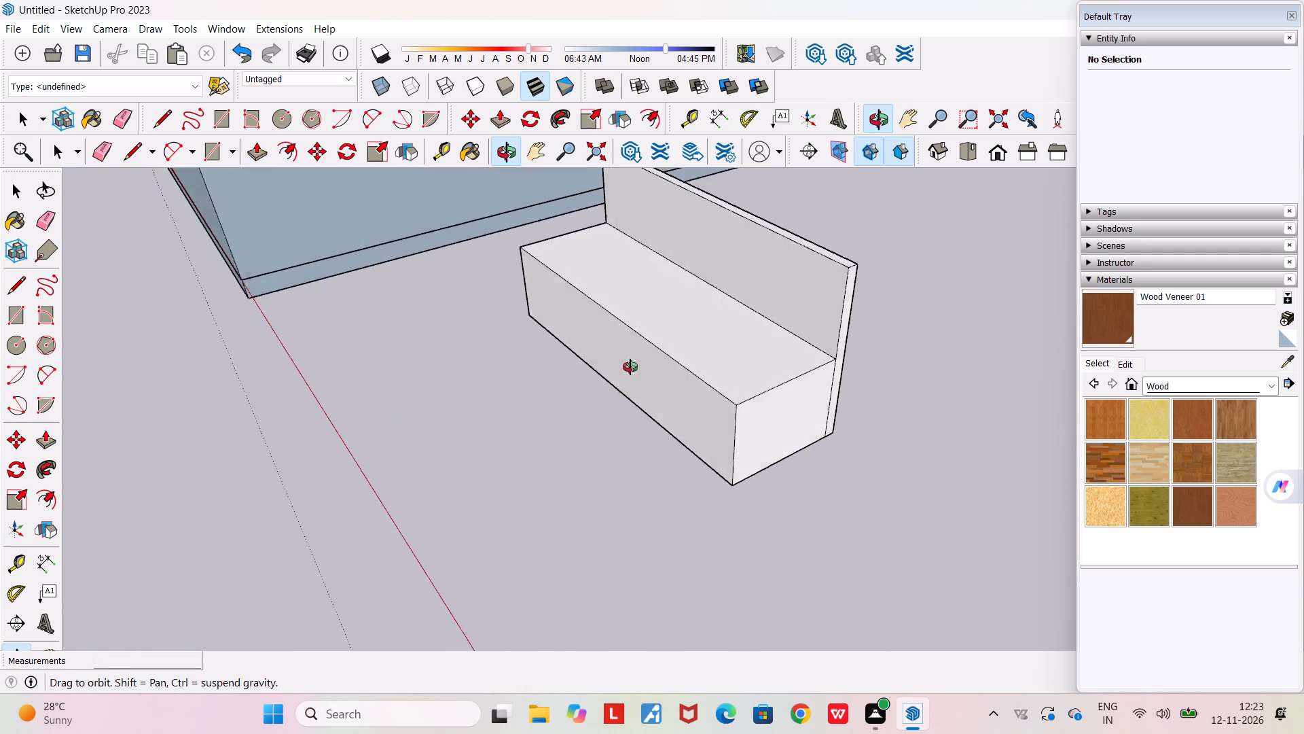
middle_drag(630, 367, 628, 367)
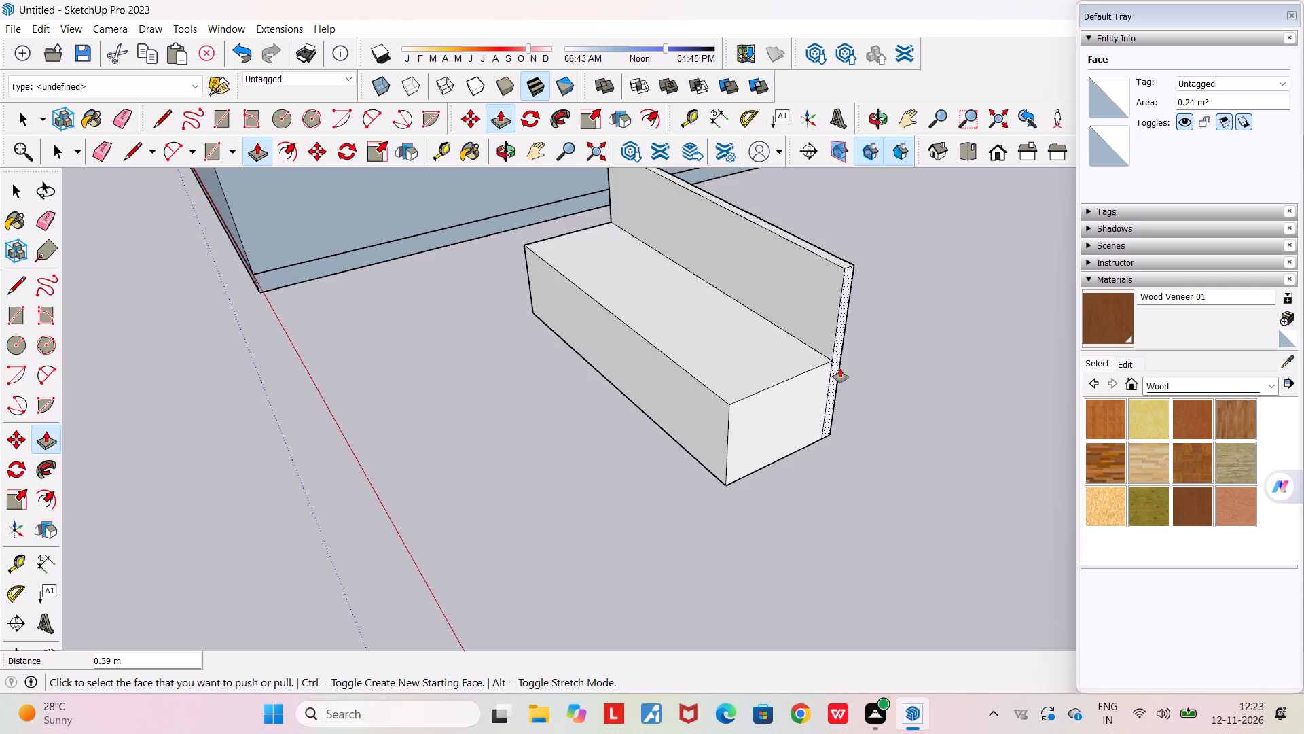
key(Escape)
scroll(848, 364, up, 3)
key(space)
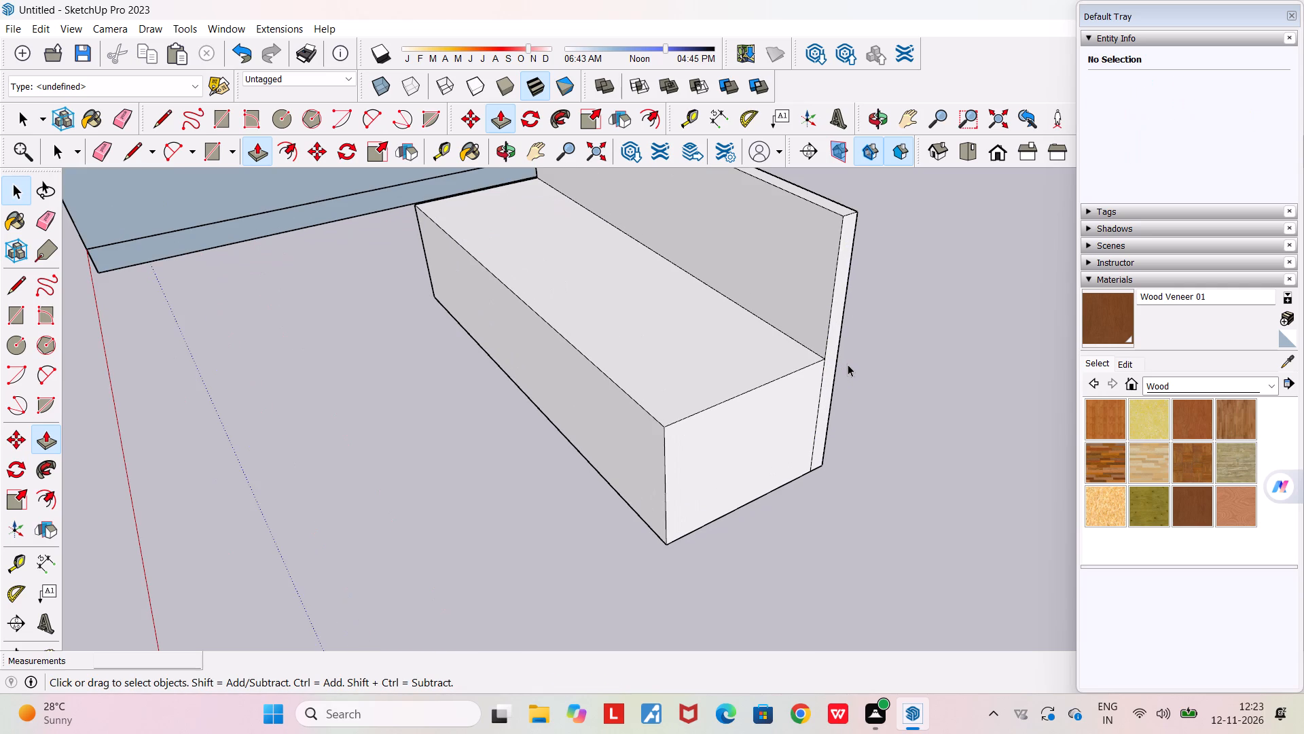
Examine the bench's seat and backrest from several sides and its position beside the house.
scroll(848, 364, down, 2)
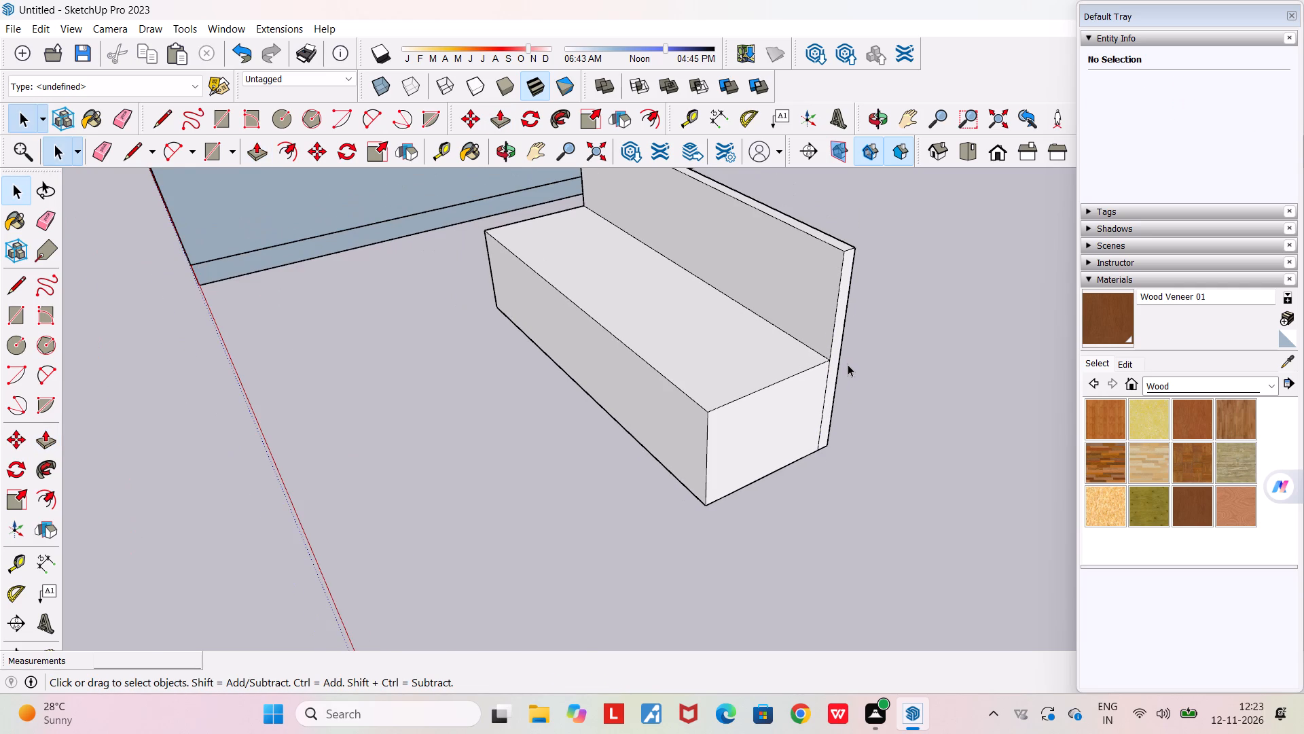
scroll(848, 364, down, 3)
middle_drag(846, 364, 992, 395)
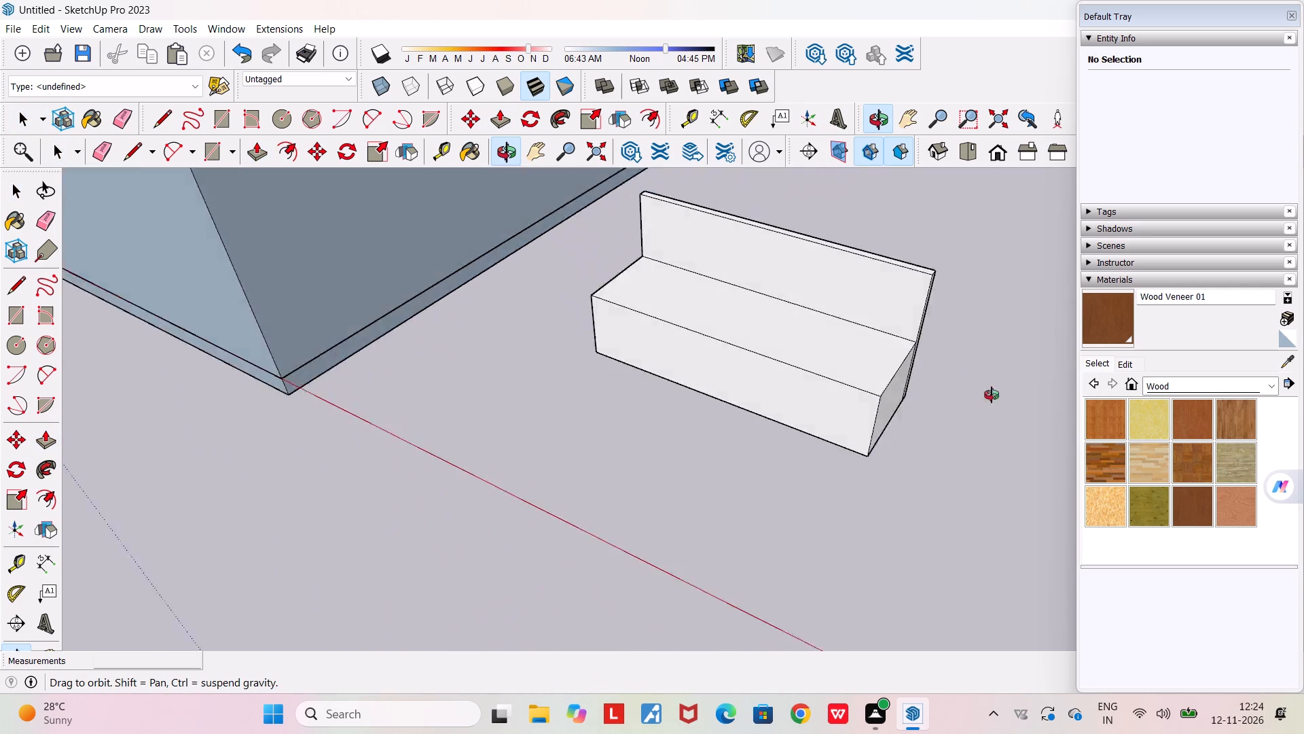
middle_drag(992, 395, 1045, 399)
scroll(1045, 399, down, 5)
middle_drag(961, 391, 1214, 379)
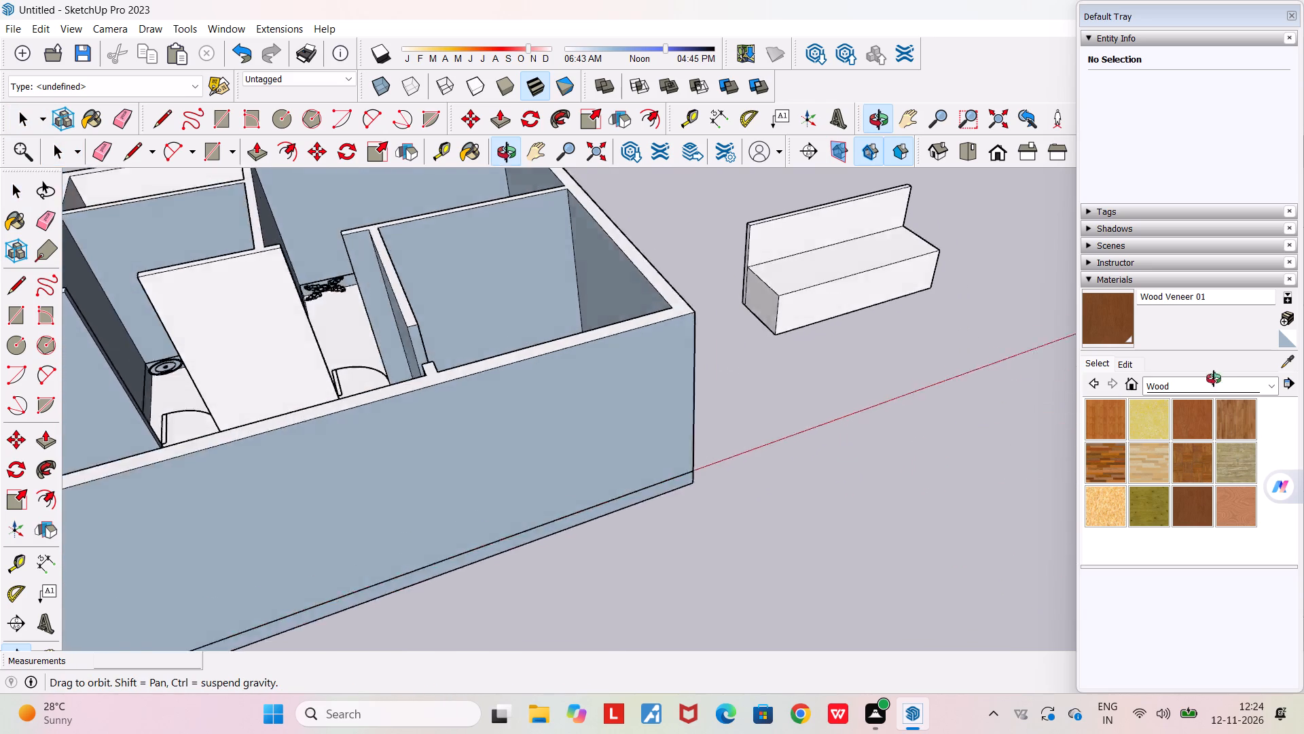
middle_drag(1214, 379, 1248, 370)
scroll(927, 301, up, 5)
middle_drag(909, 300, 875, 302)
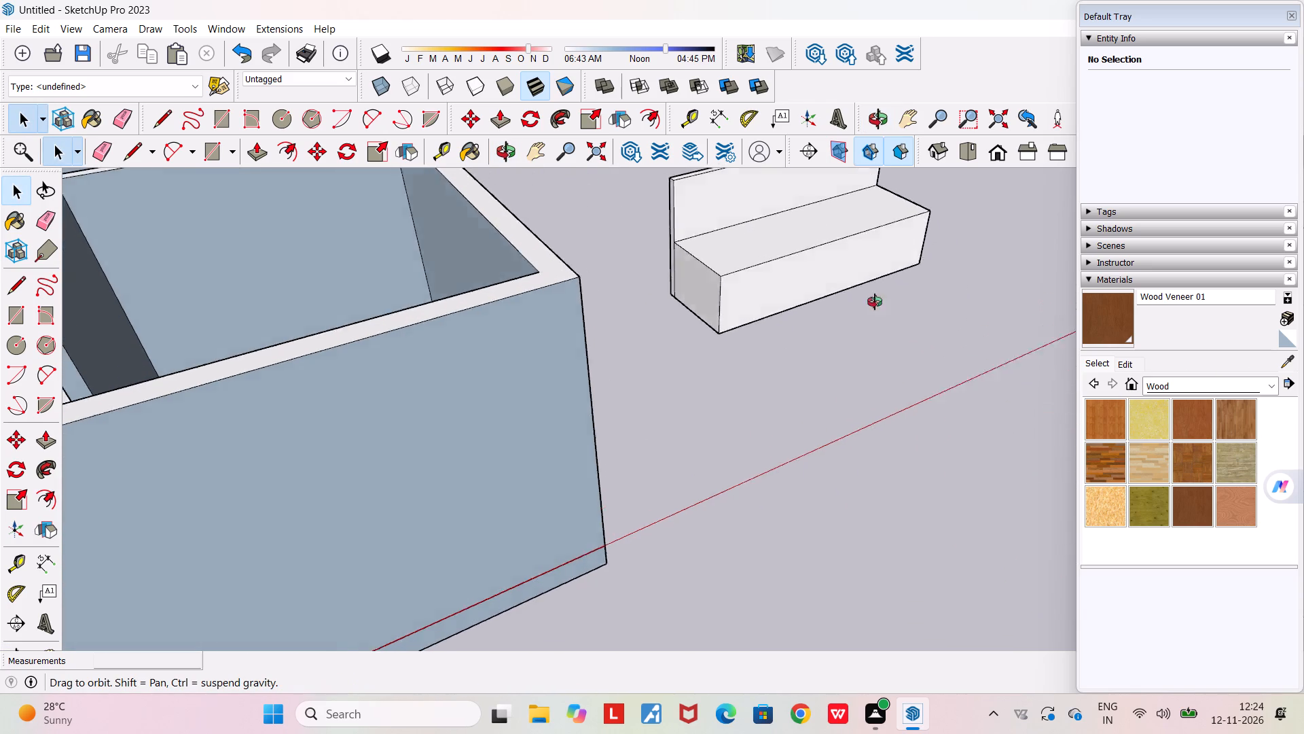
middle_drag(875, 302, 493, 311)
scroll(493, 311, down, 5)
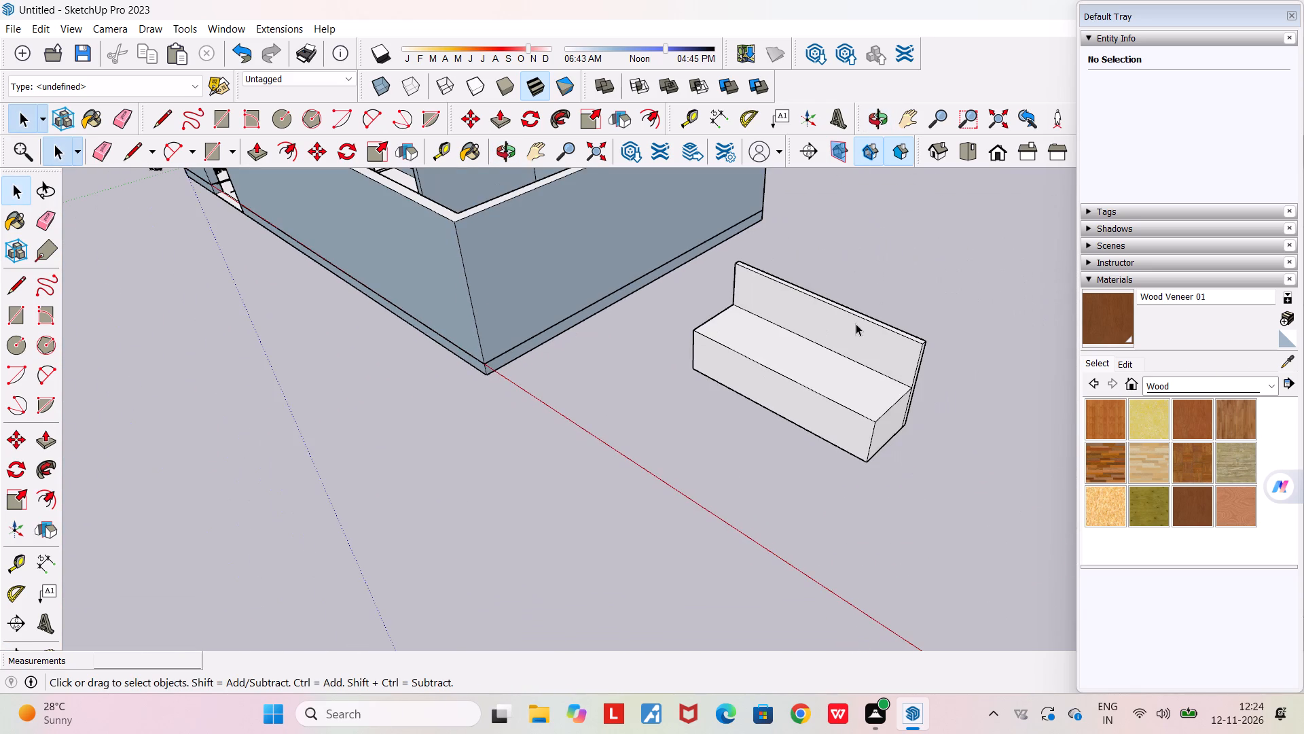
Offset the outline of the bench seat's top face slightly inward to form a narrow border.
click(209, 152)
click(287, 143)
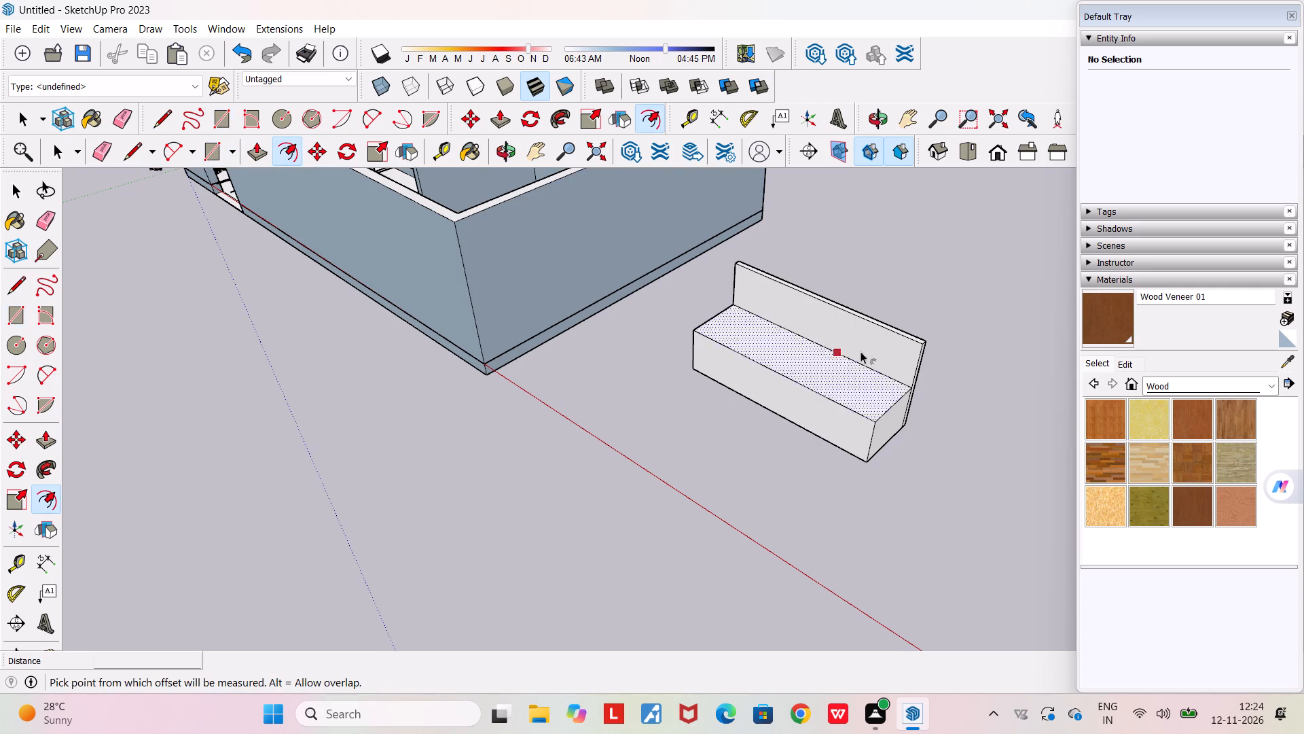
scroll(813, 377, up, 5)
click(813, 377)
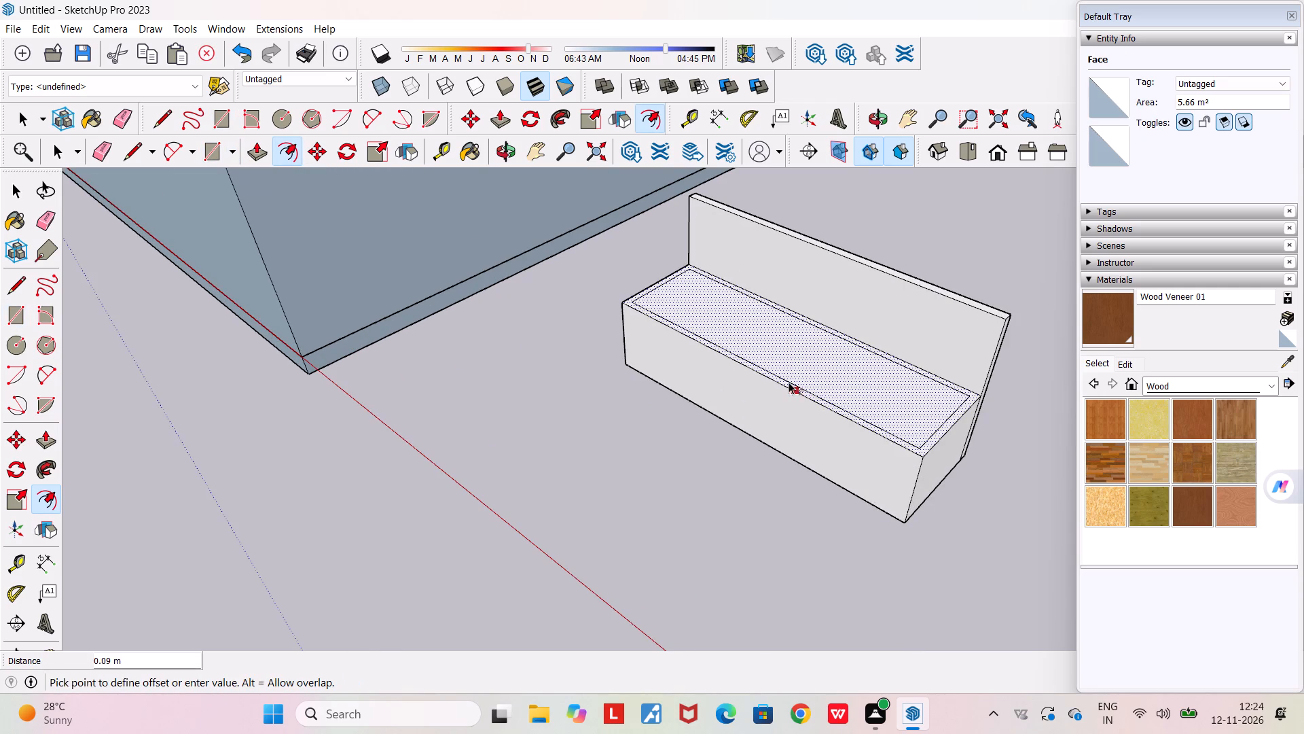
click(785, 384)
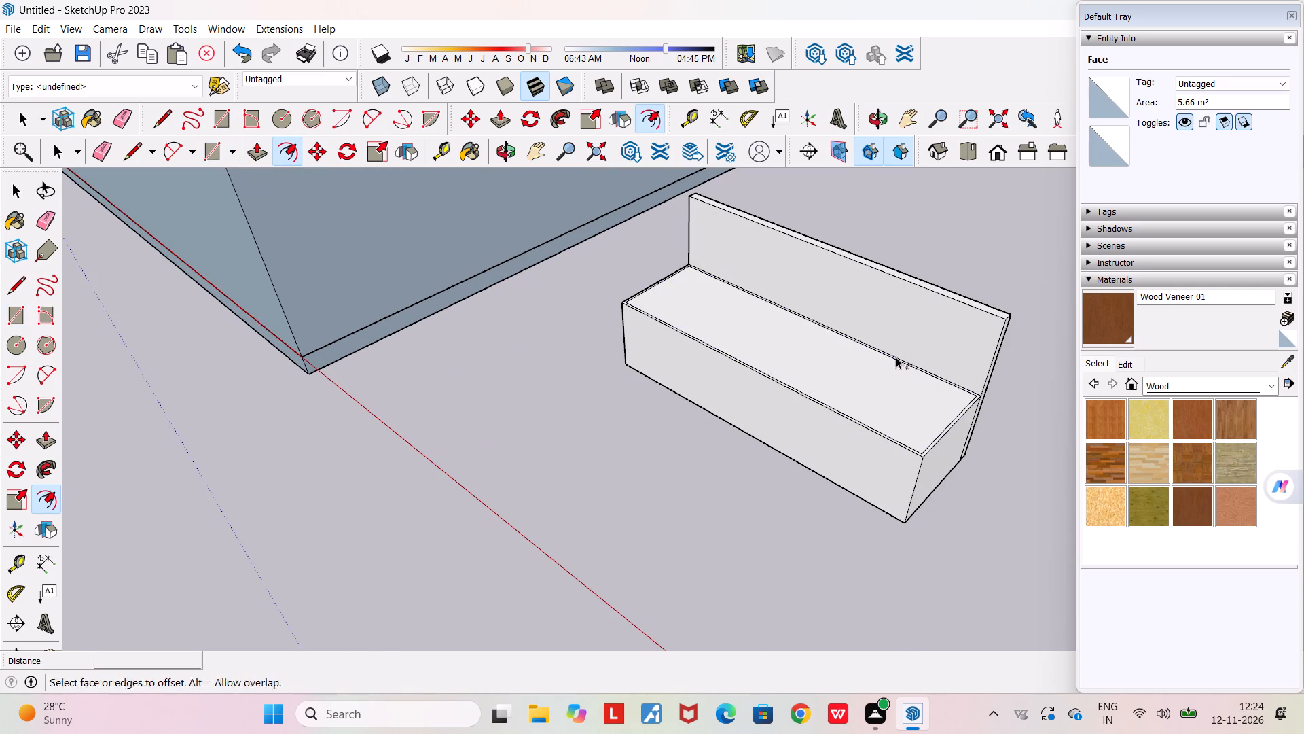
Offset the outline of the backrest's front face slightly inward to form a narrow border.
click(905, 332)
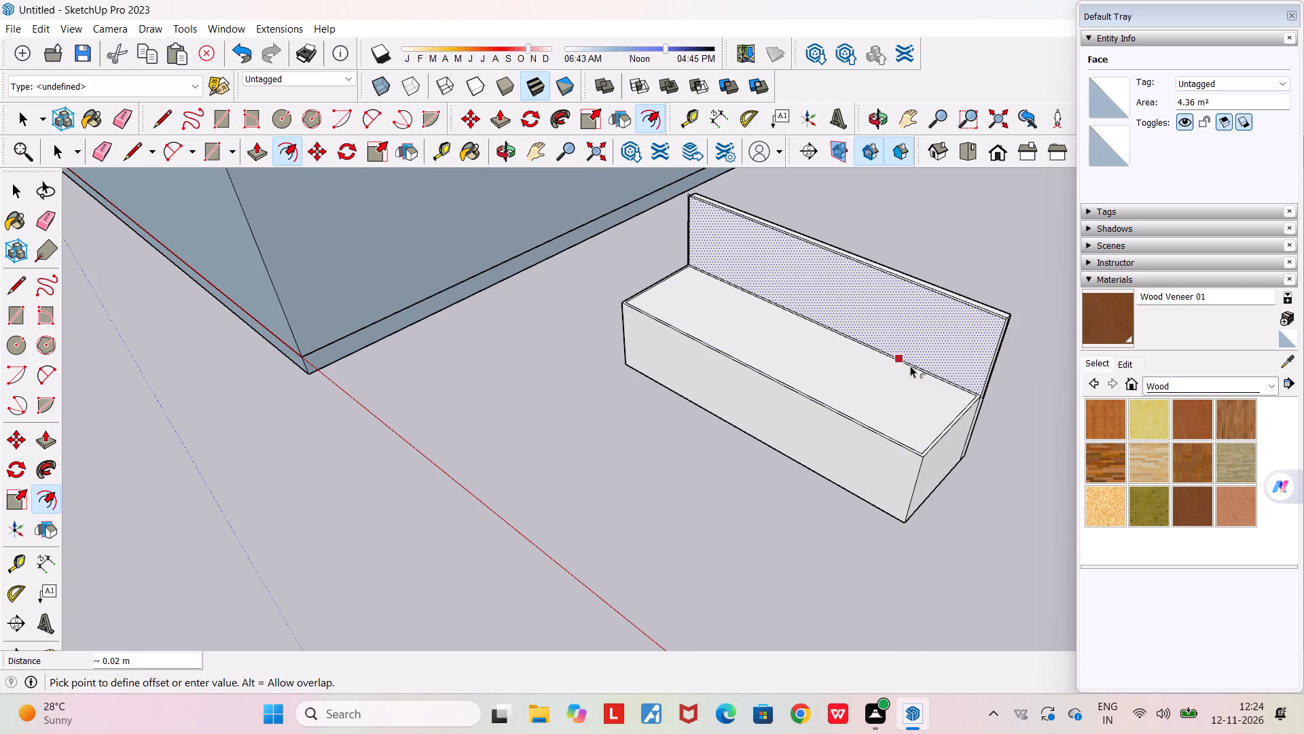
scroll(909, 366, up, 11)
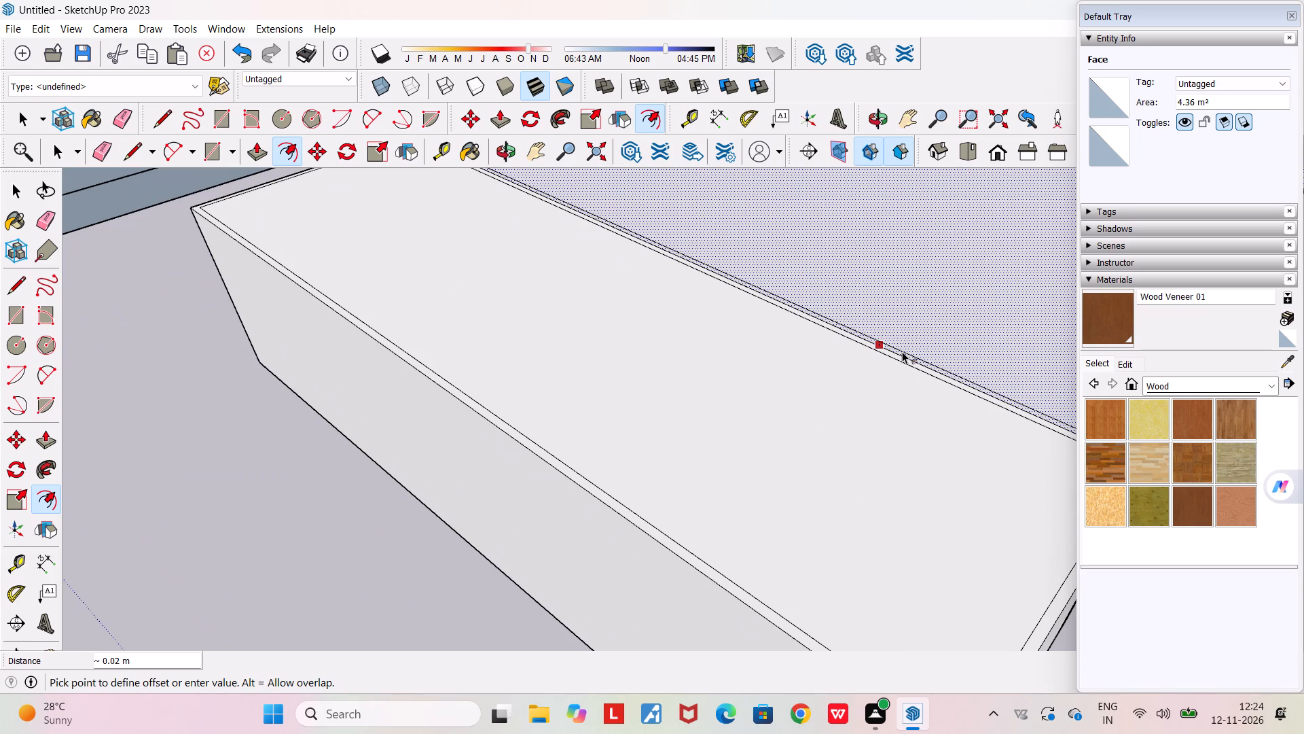
click(902, 351)
Erase the vertical edges separating the seat block from the backrest on both ends of the bench.
scroll(902, 352, up, 1)
scroll(902, 352, down, 17)
middle_drag(843, 420, 1100, 458)
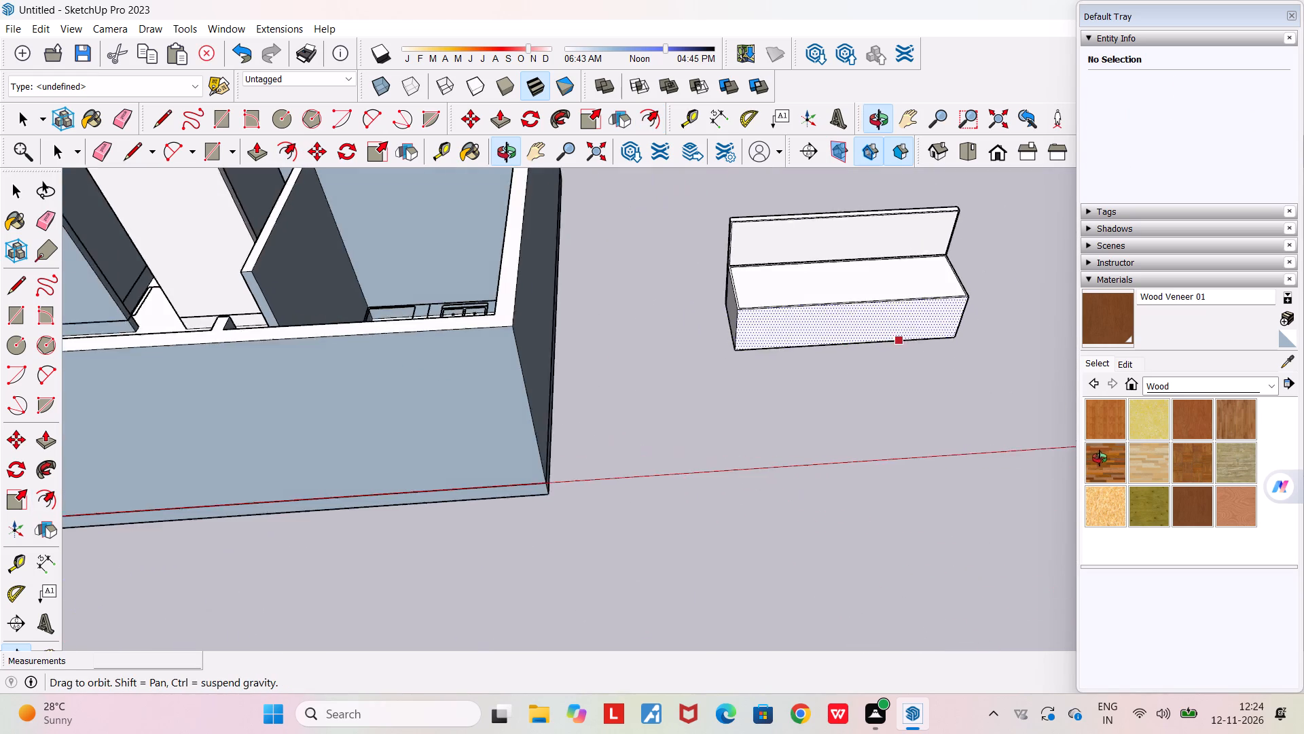
middle_drag(1100, 458, 1102, 456)
scroll(861, 175, up, 5)
middle_drag(858, 296, 996, 249)
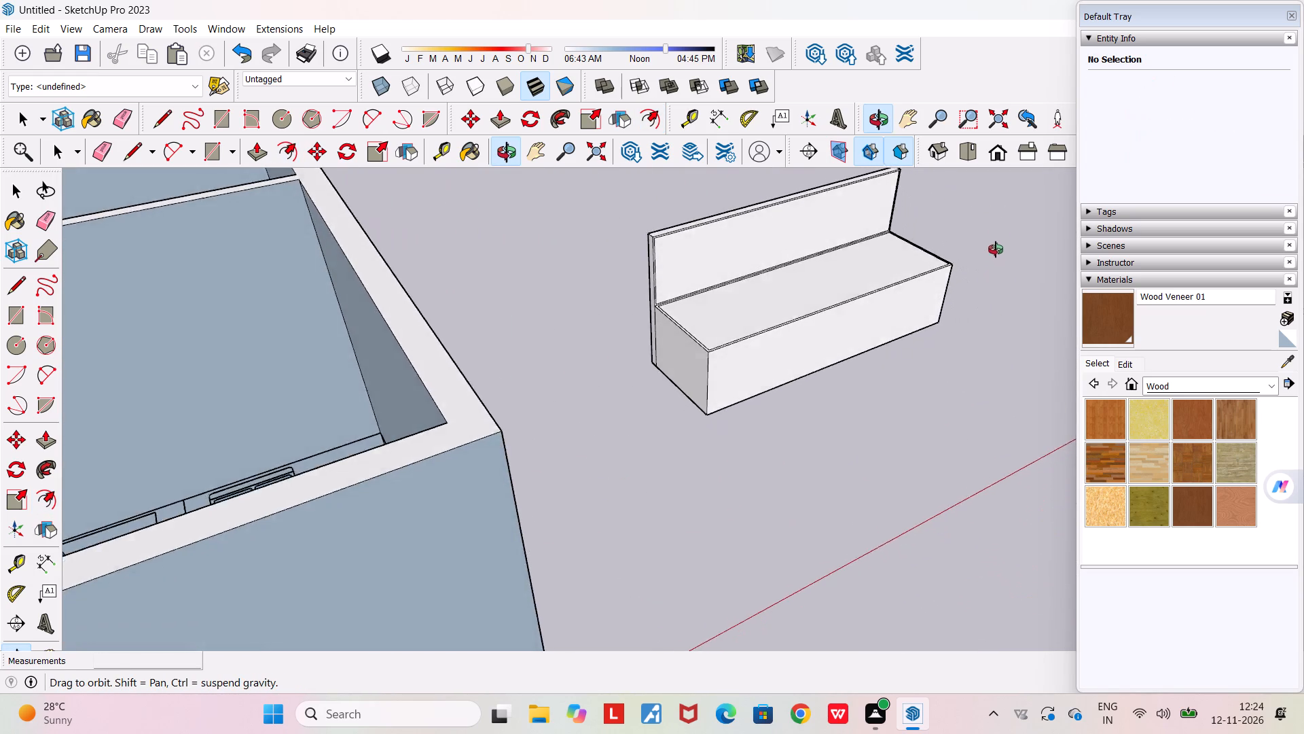
middle_drag(996, 249, 1001, 228)
scroll(632, 294, up, 6)
key(e)
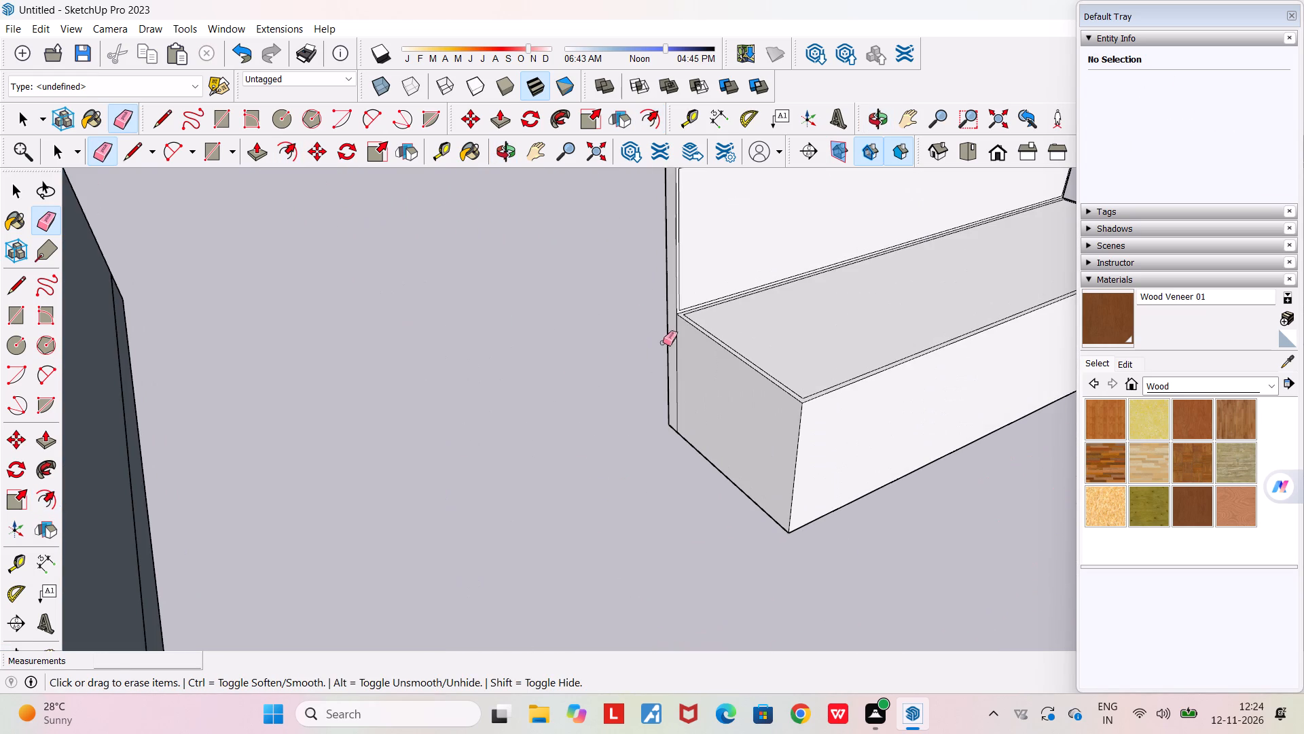
click(677, 350)
scroll(672, 347, down, 7)
middle_drag(763, 372, 229, 298)
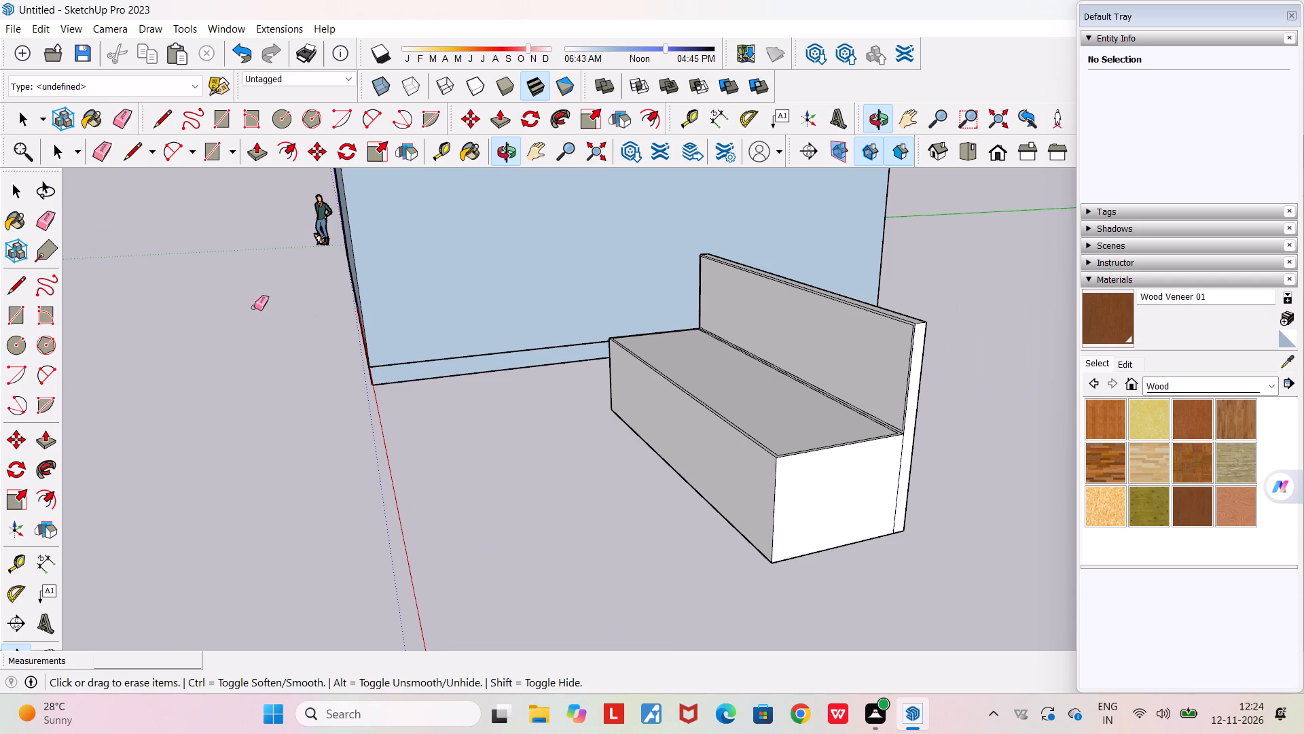
scroll(890, 480, up, 5)
drag(910, 491, 901, 491)
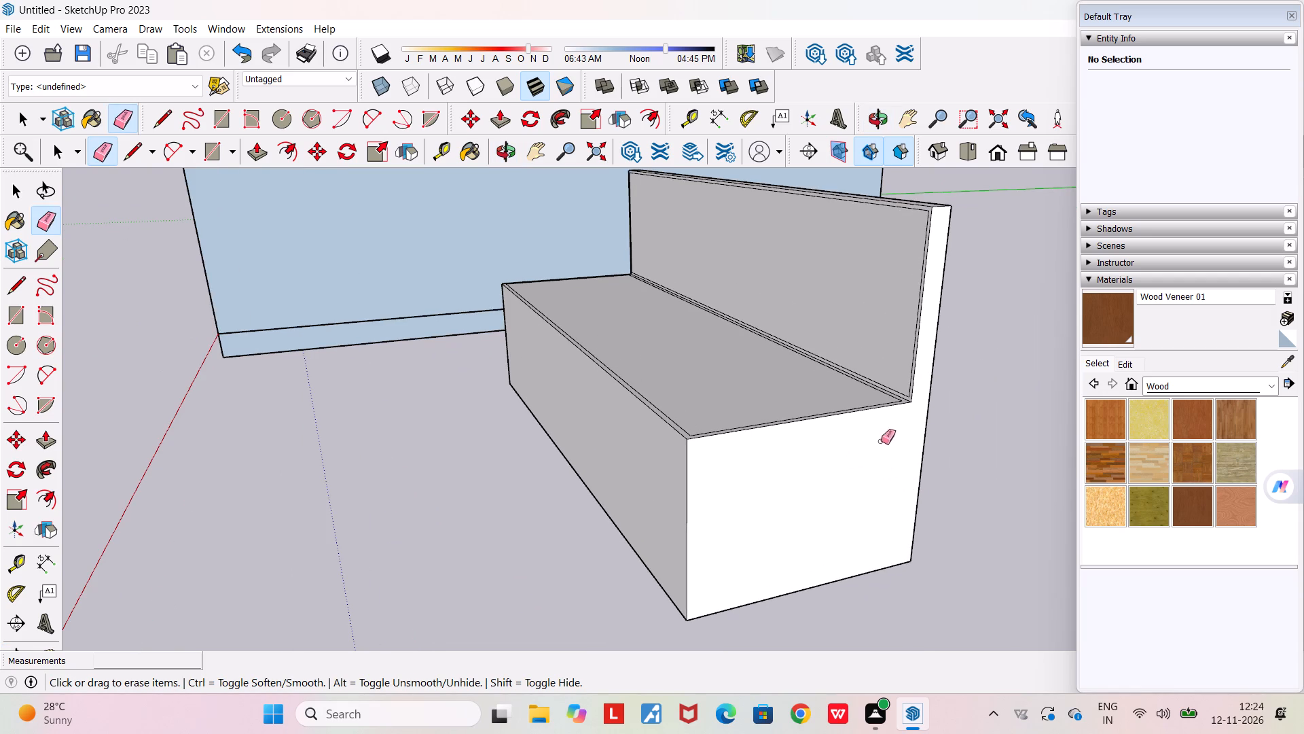
Examine the bench's cleaned ends and the bordered seat and backrest faces from several sides.
scroll(895, 390, up, 13)
scroll(905, 404, down, 14)
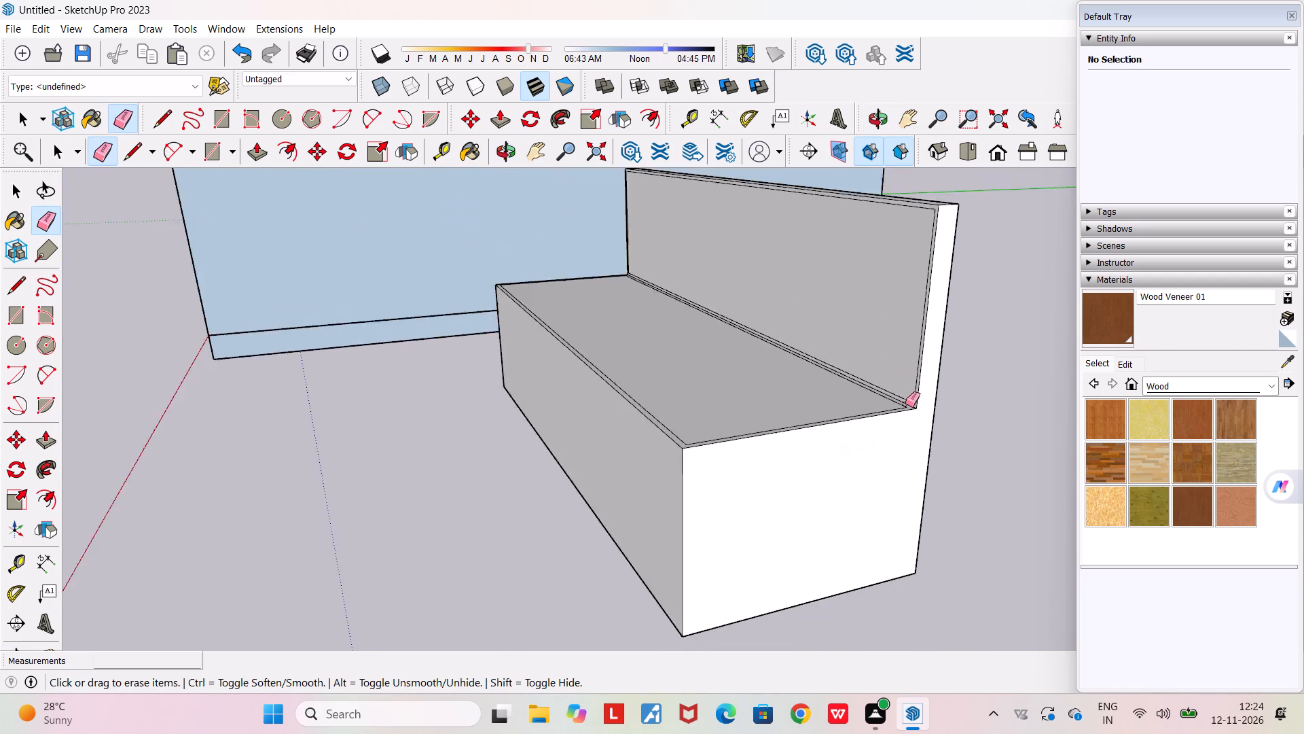
scroll(905, 404, down, 3)
middle_drag(817, 517, 1193, 581)
middle_drag(820, 379, 916, 368)
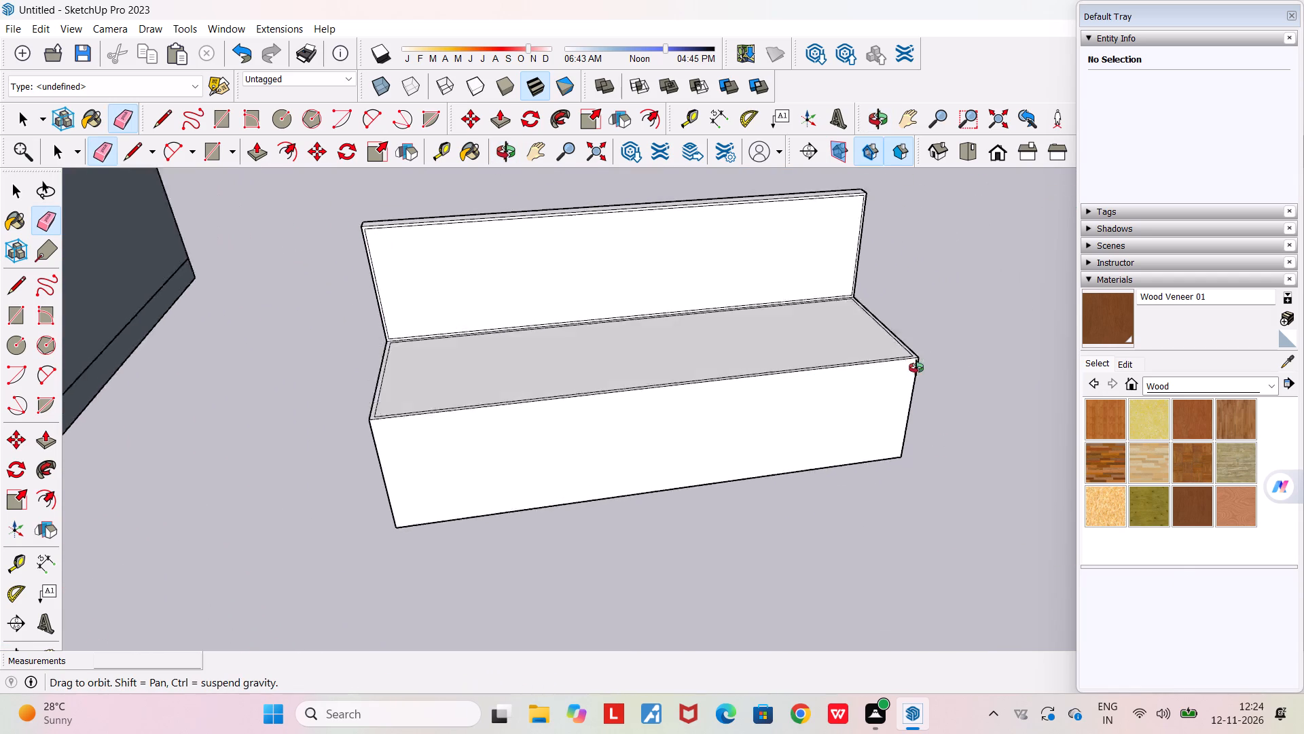
middle_drag(916, 368, 1117, 355)
middle_drag(767, 328, 653, 294)
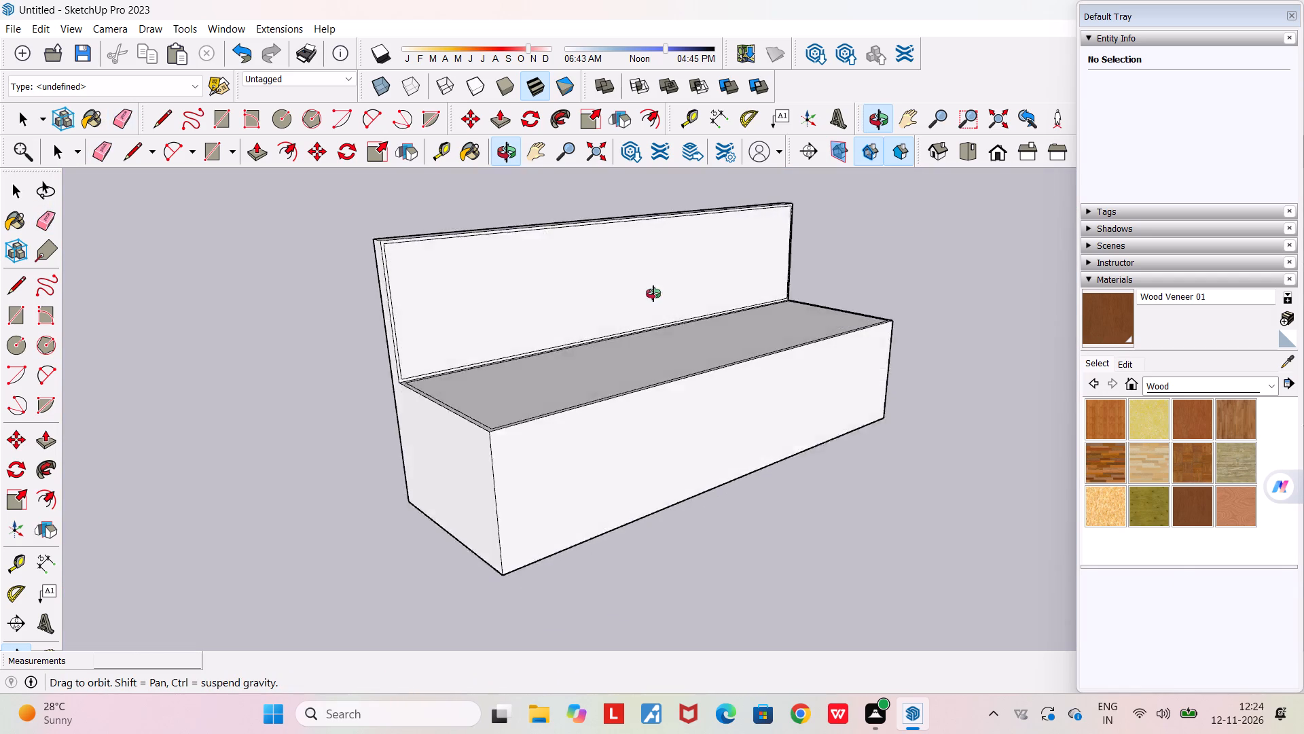
middle_drag(653, 294, 632, 314)
scroll(632, 314, down, 10)
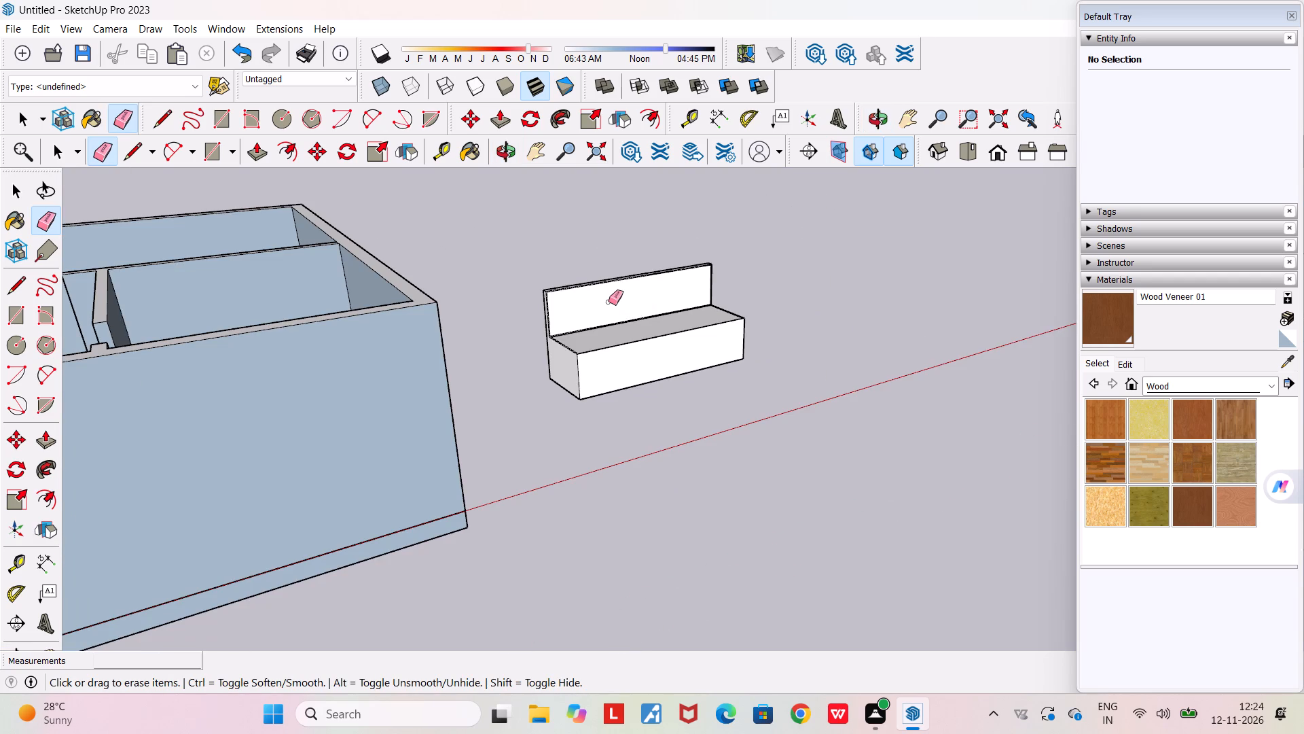
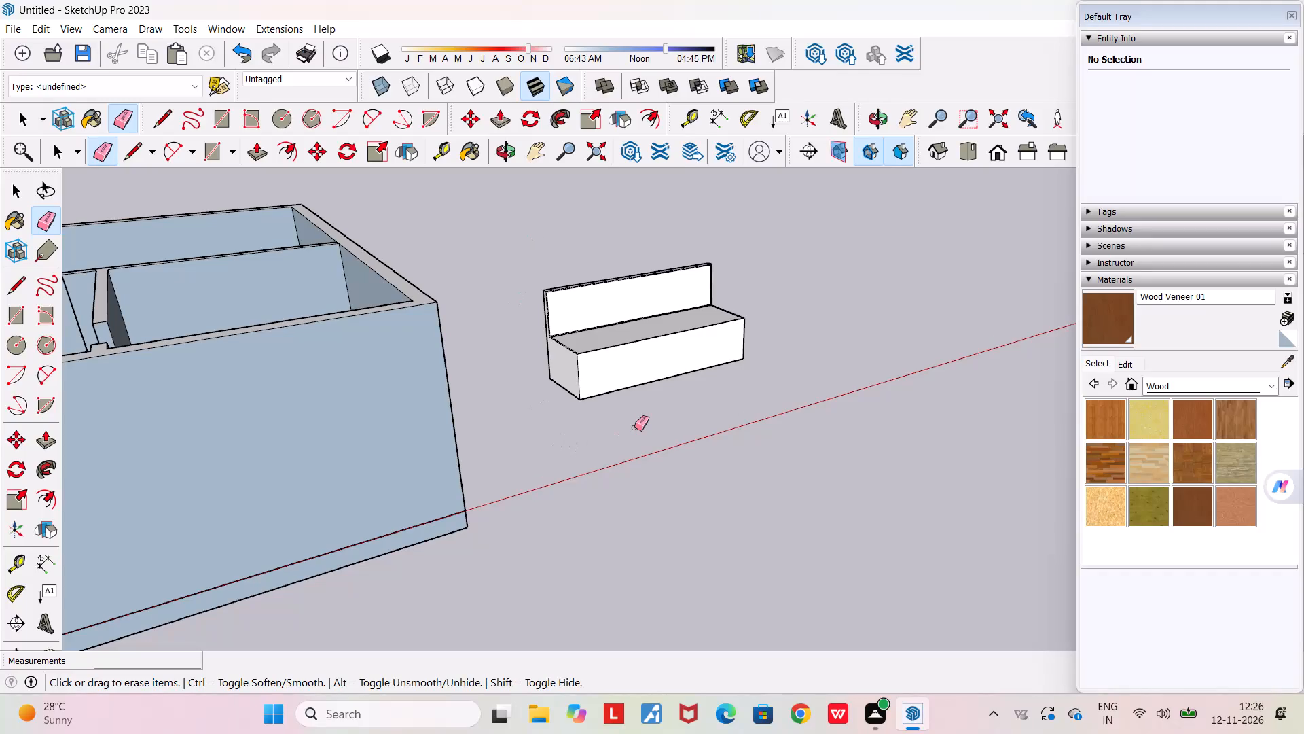
Make the whole bench, seat block and backrest together, into a single component with the default settings.
key(Escape)
key(space)
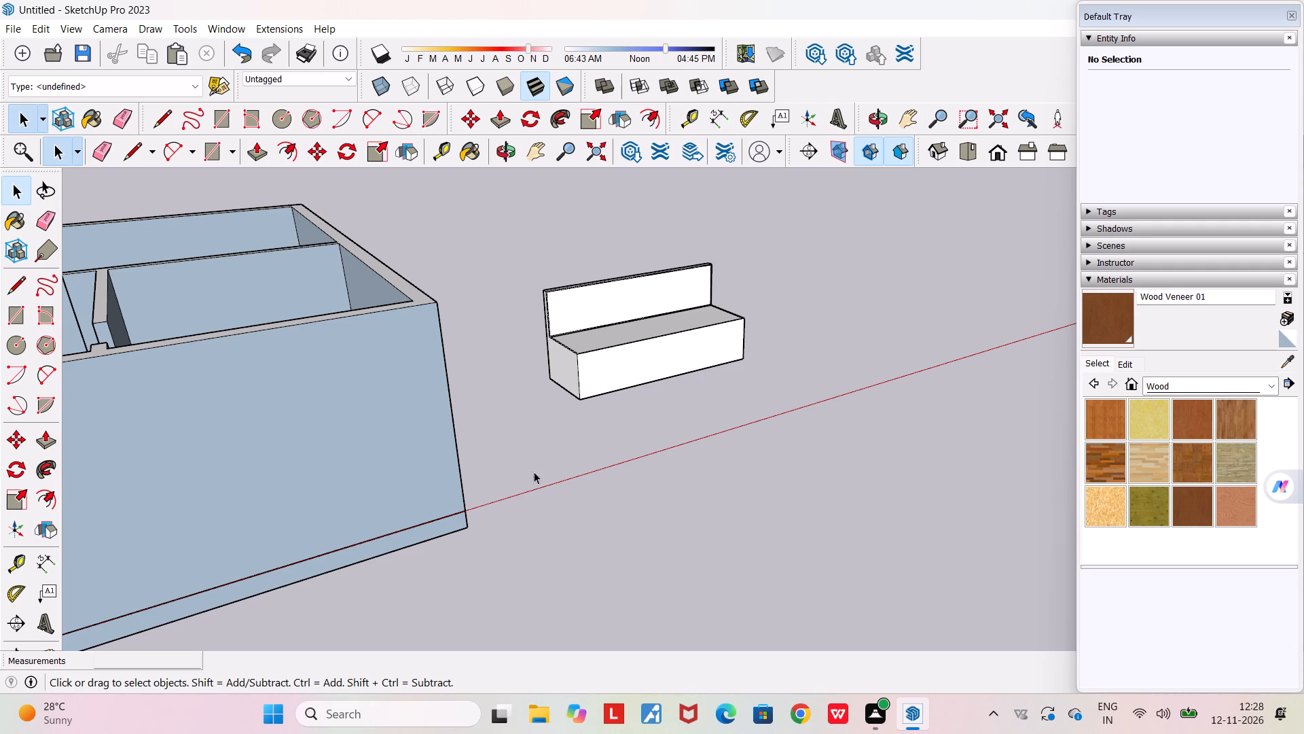
drag(645, 0, 705, 82)
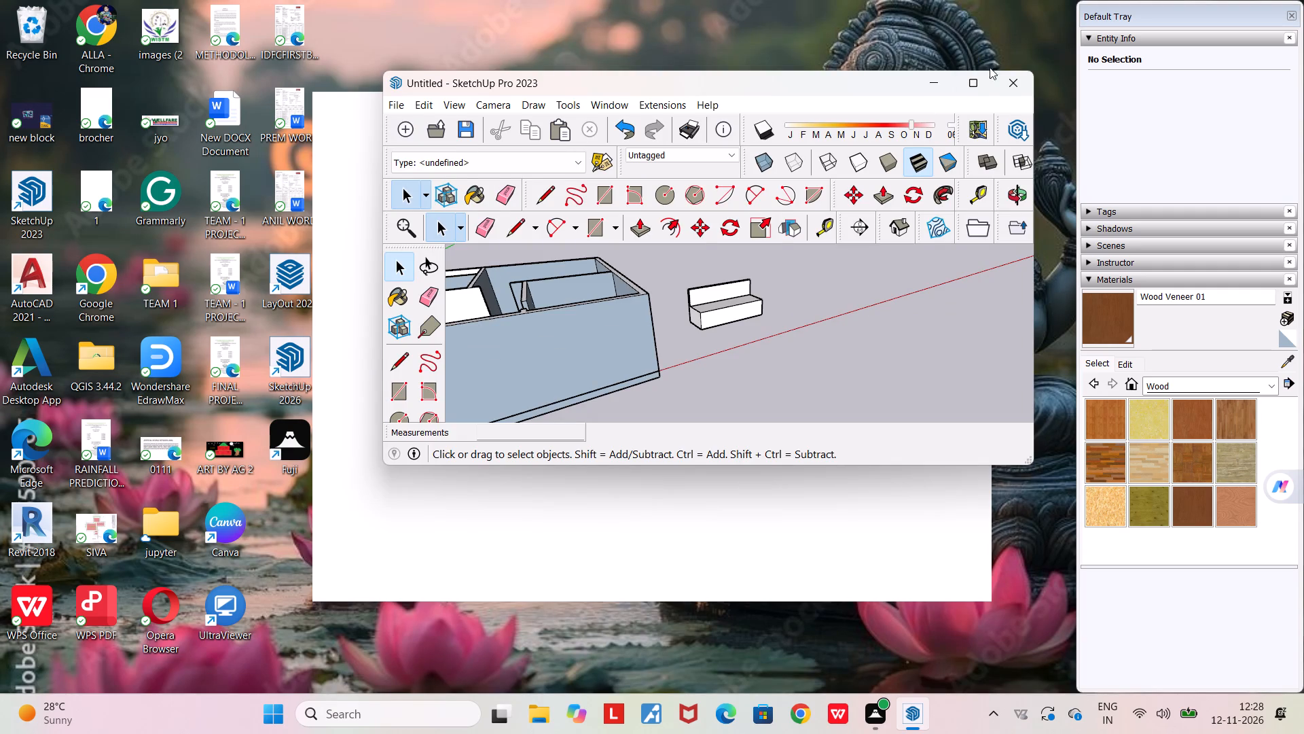
click(961, 86)
scroll(662, 412, up, 4)
middle_drag(656, 409, 520, 461)
scroll(520, 461, down, 6)
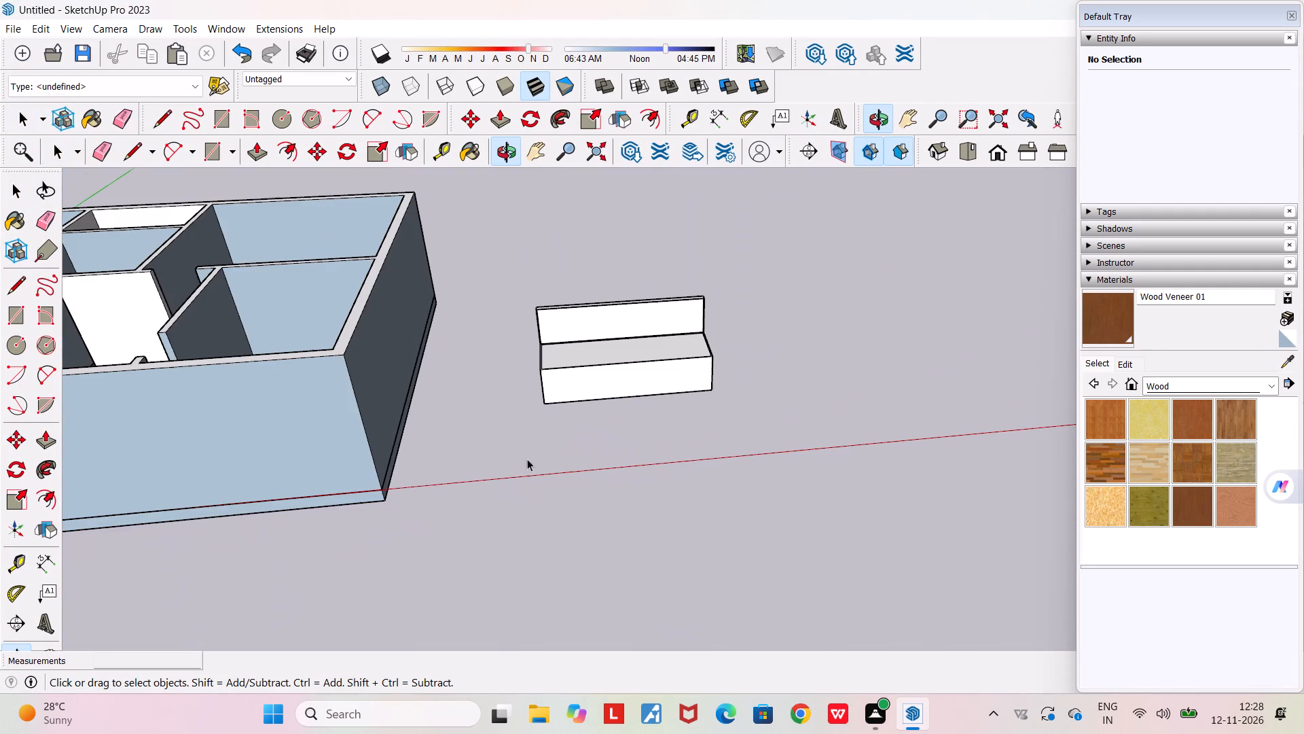
drag(469, 228, 863, 406)
right_click(621, 378)
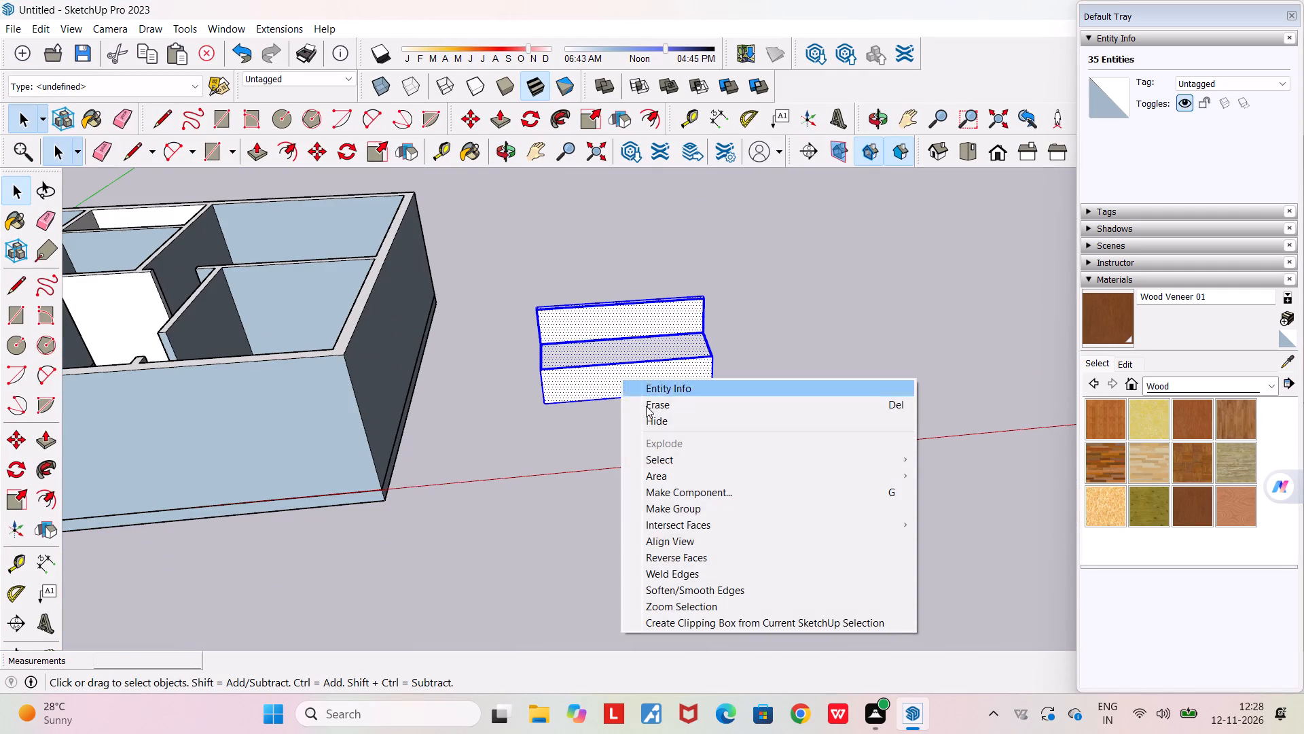
click(724, 496)
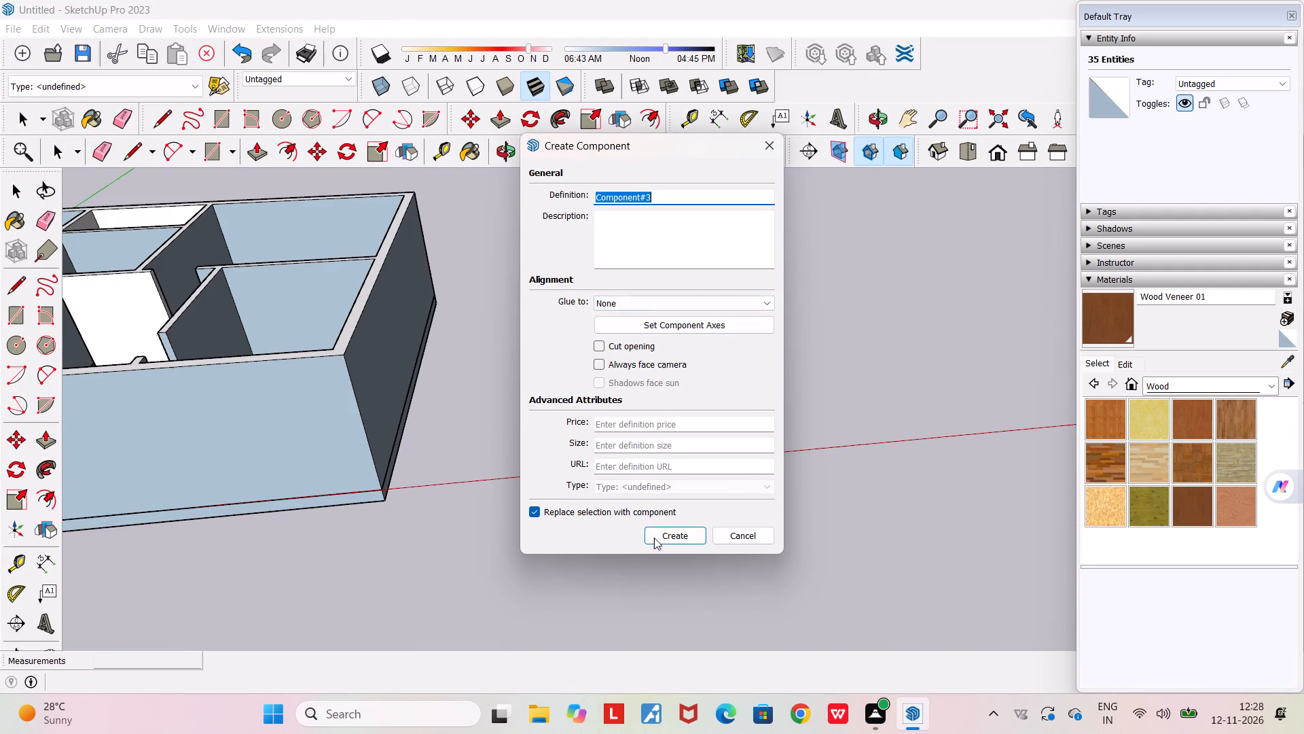
click(656, 534)
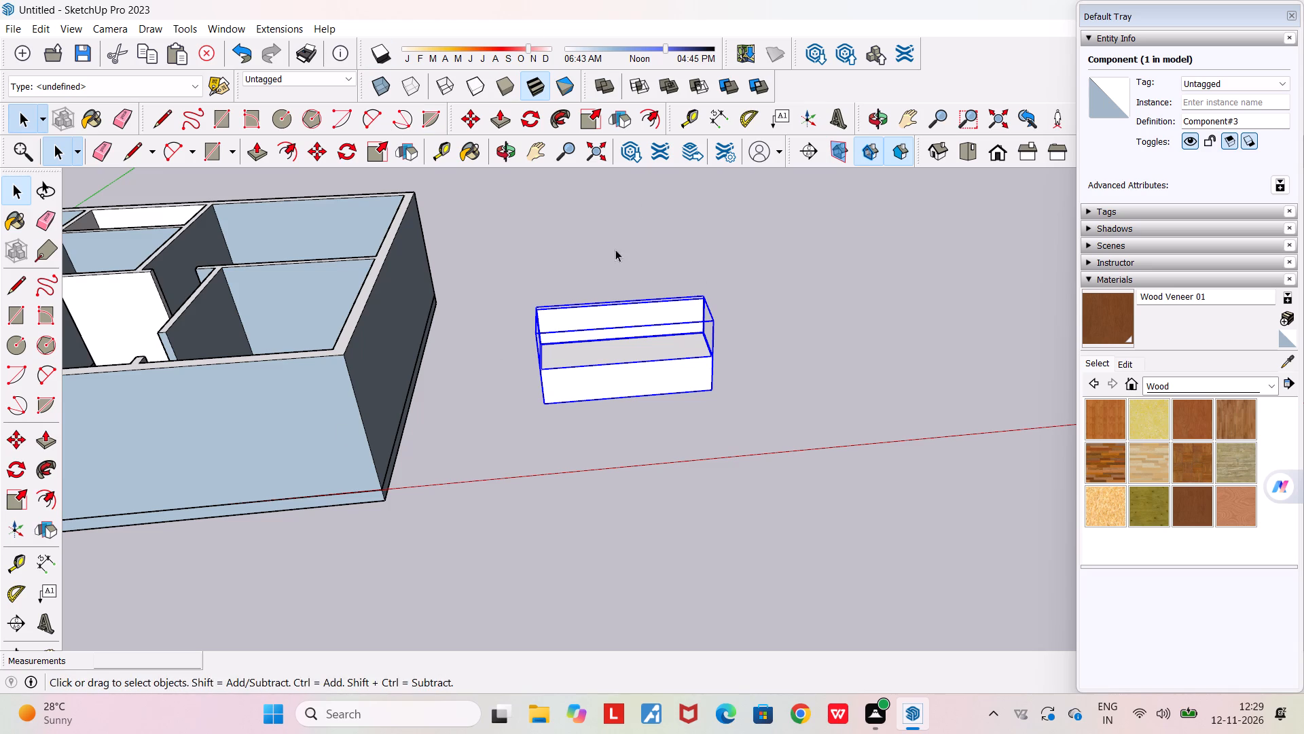
middle_drag(605, 301, 507, 285)
key(space)
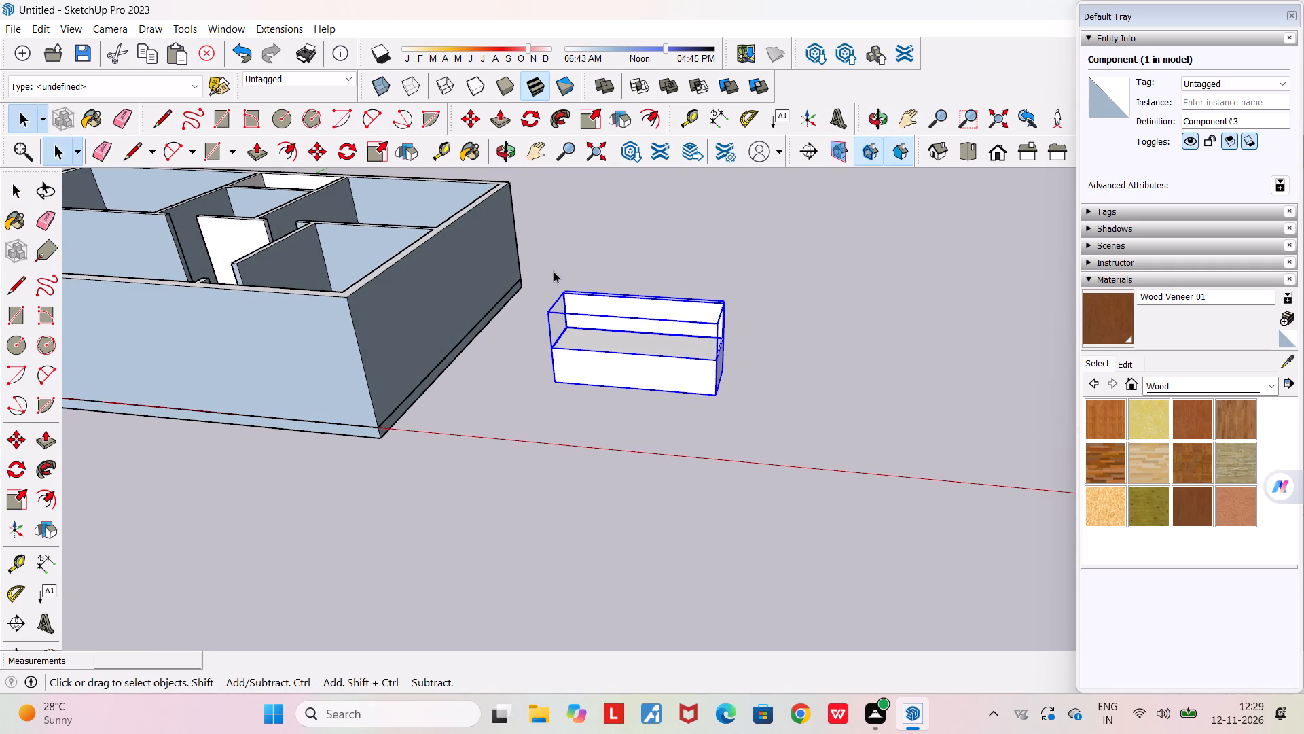
click(554, 271)
Examine the bench component and its placement beside the house from above and from several sides.
scroll(566, 315, up, 4)
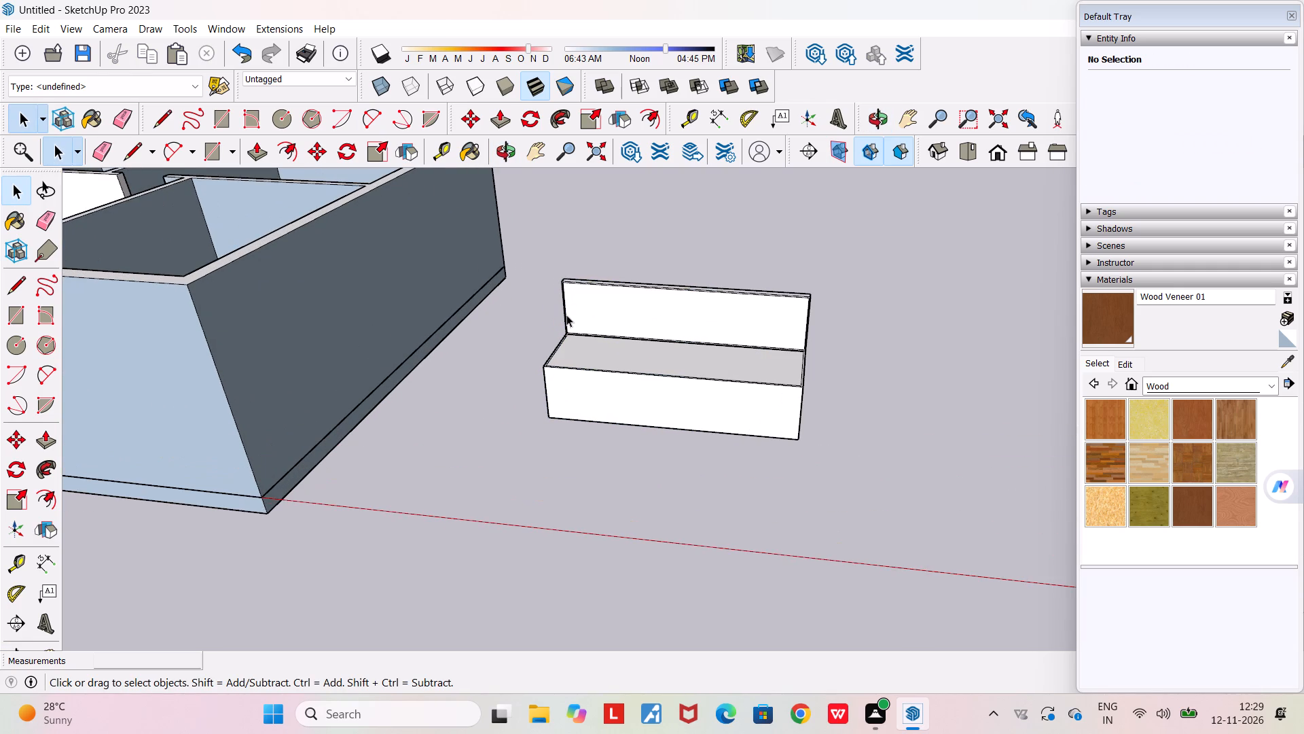
scroll(566, 315, down, 3)
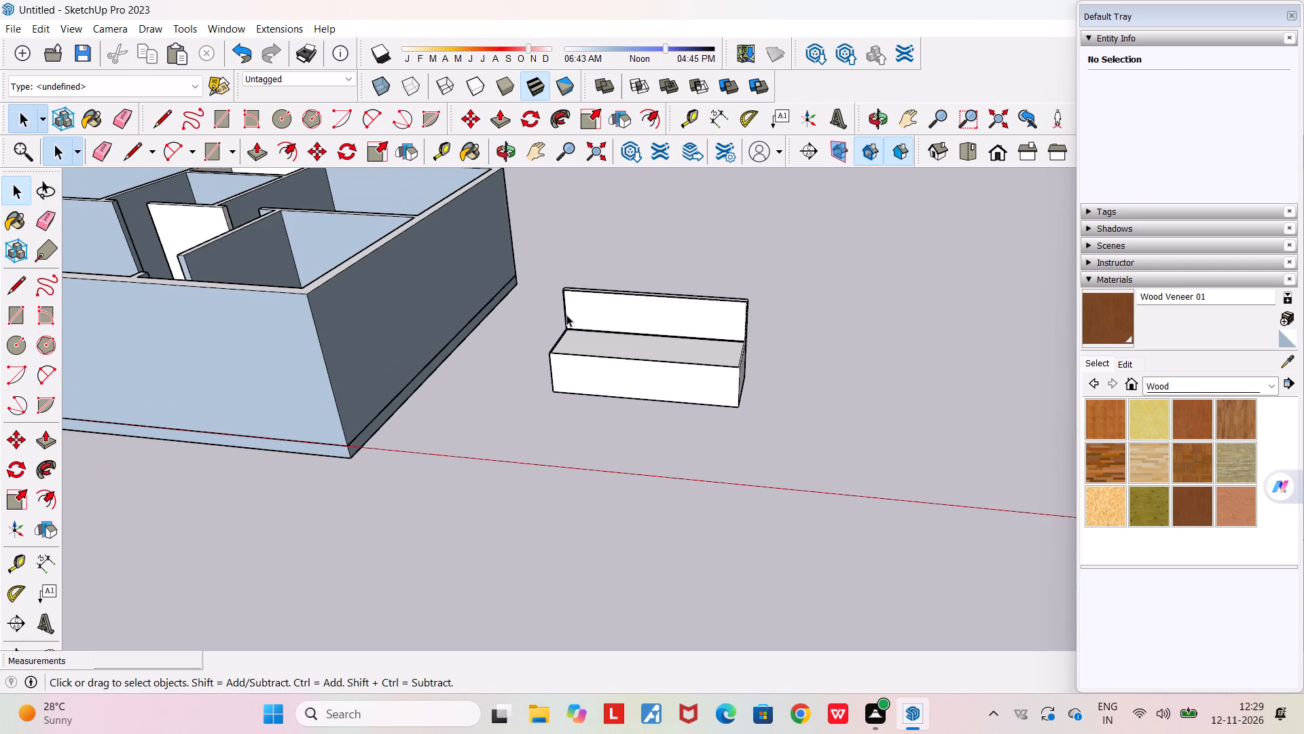
scroll(566, 315, down, 1)
middle_drag(569, 367, 681, 433)
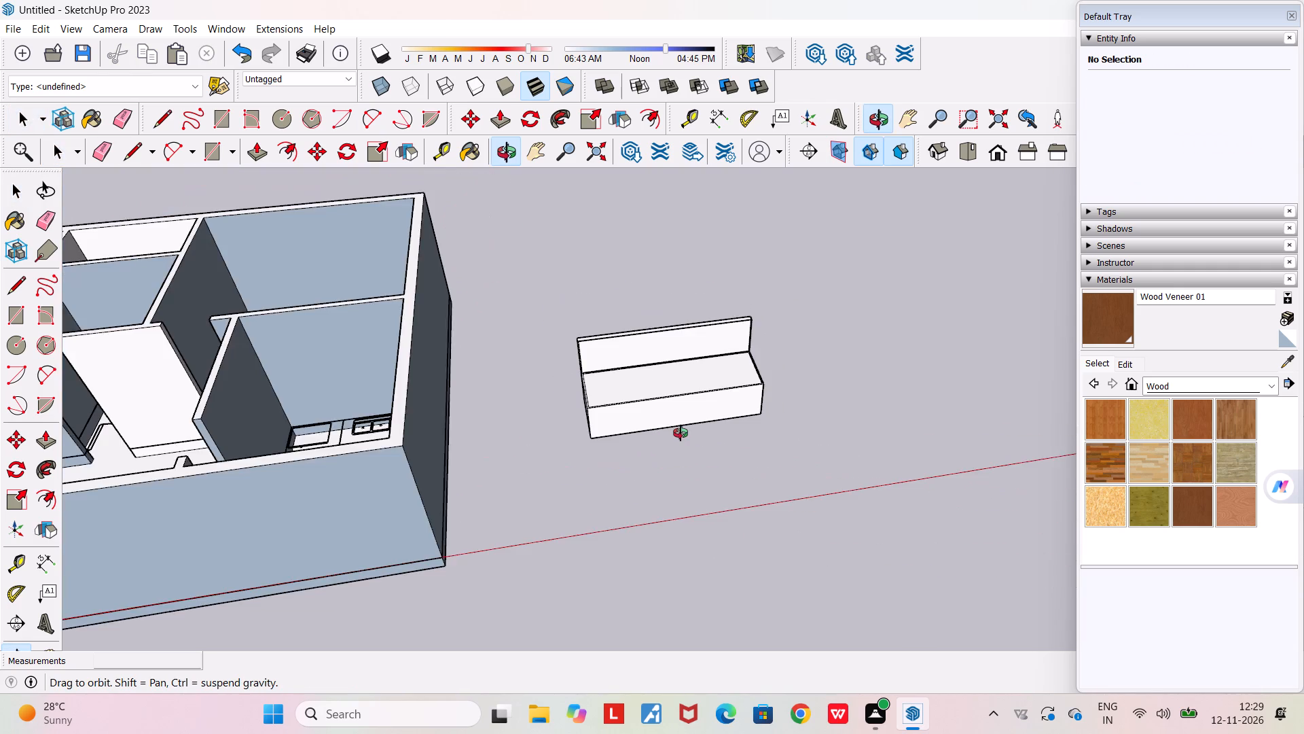
middle_drag(681, 433, 684, 434)
scroll(684, 434, down, 4)
middle_drag(689, 466, 754, 495)
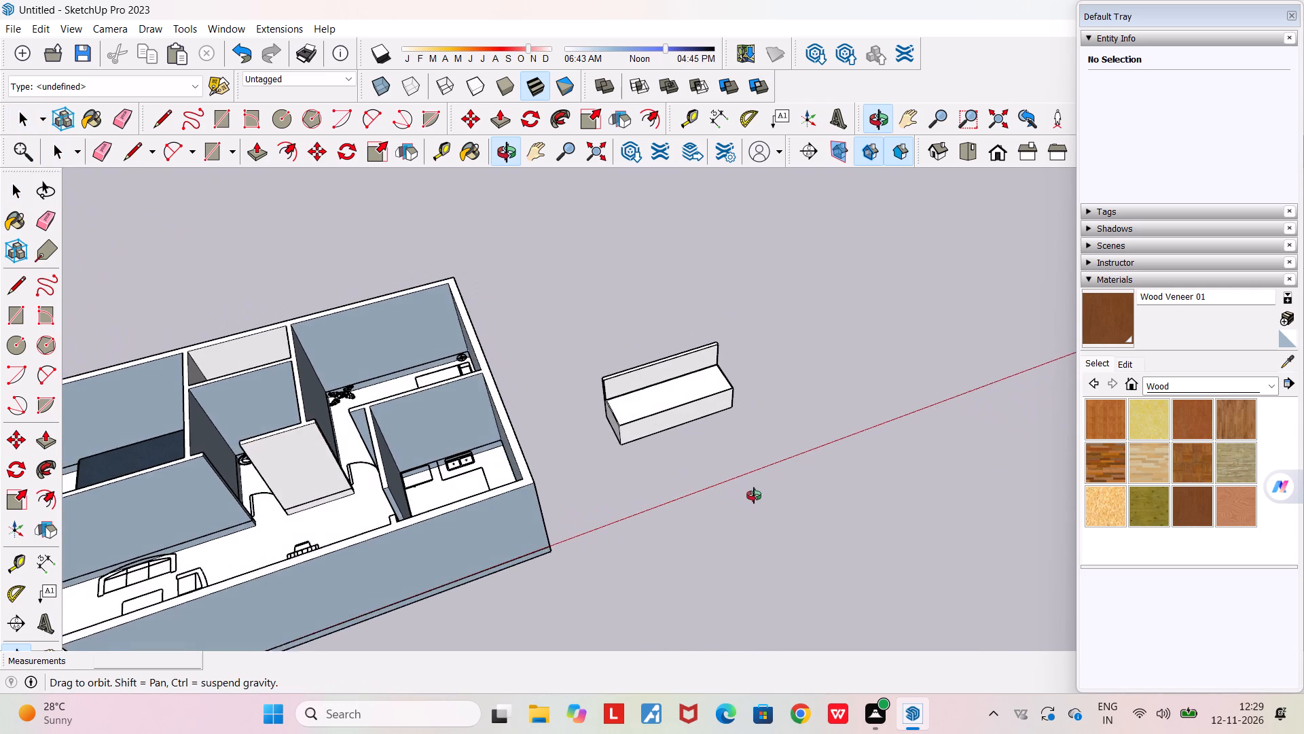
middle_drag(754, 495, 755, 495)
scroll(725, 430, up, 2)
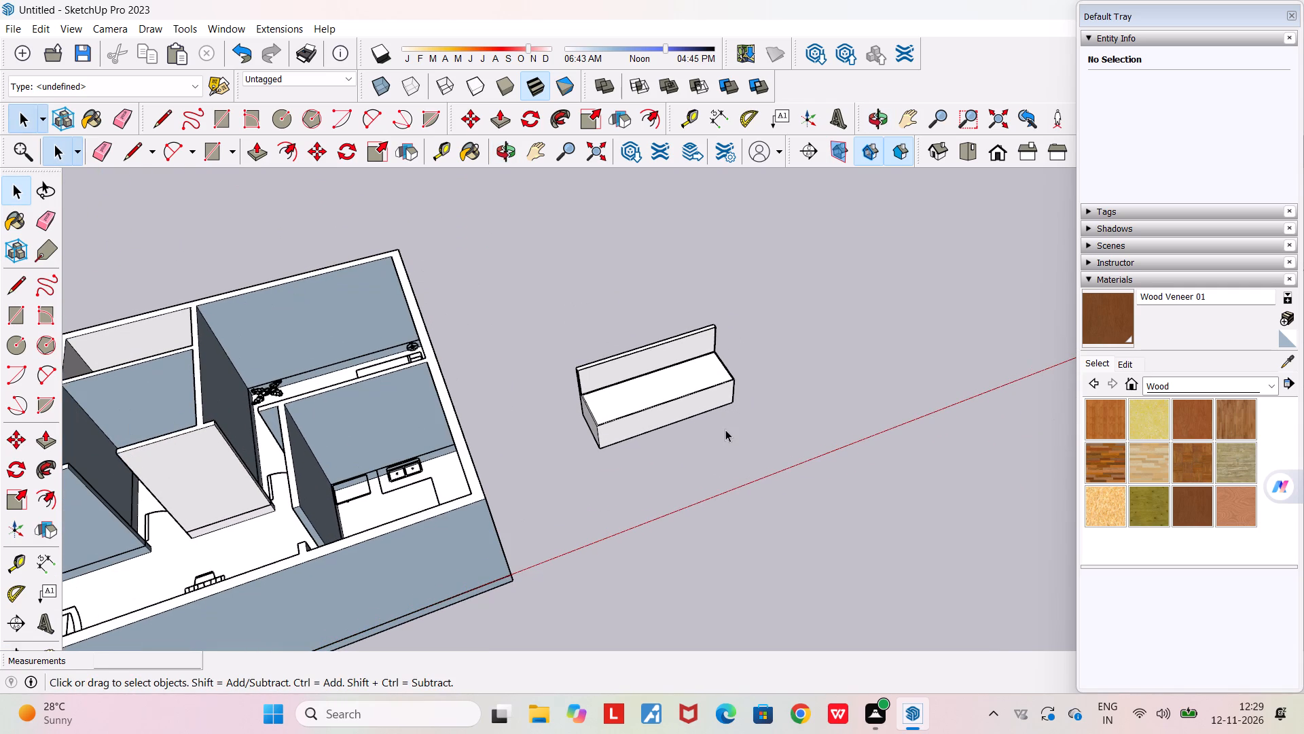
scroll(725, 430, down, 1)
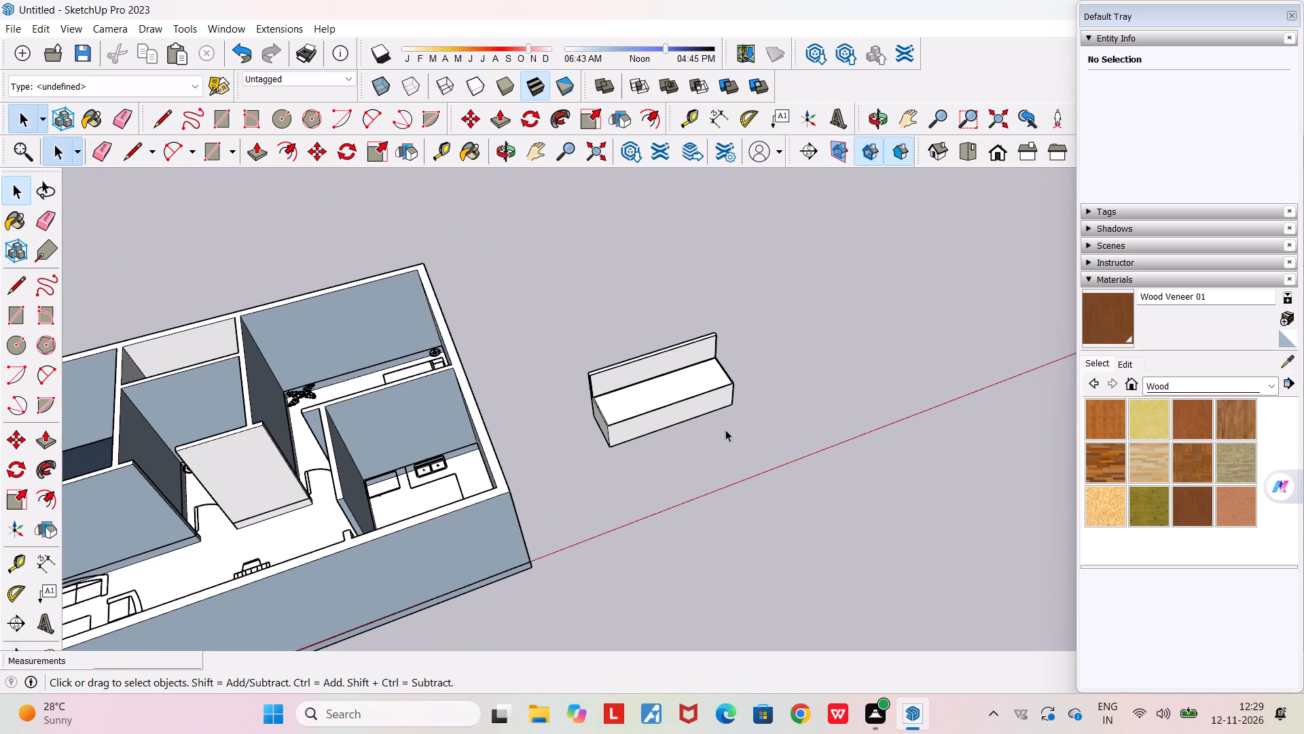
scroll(725, 430, down, 1)
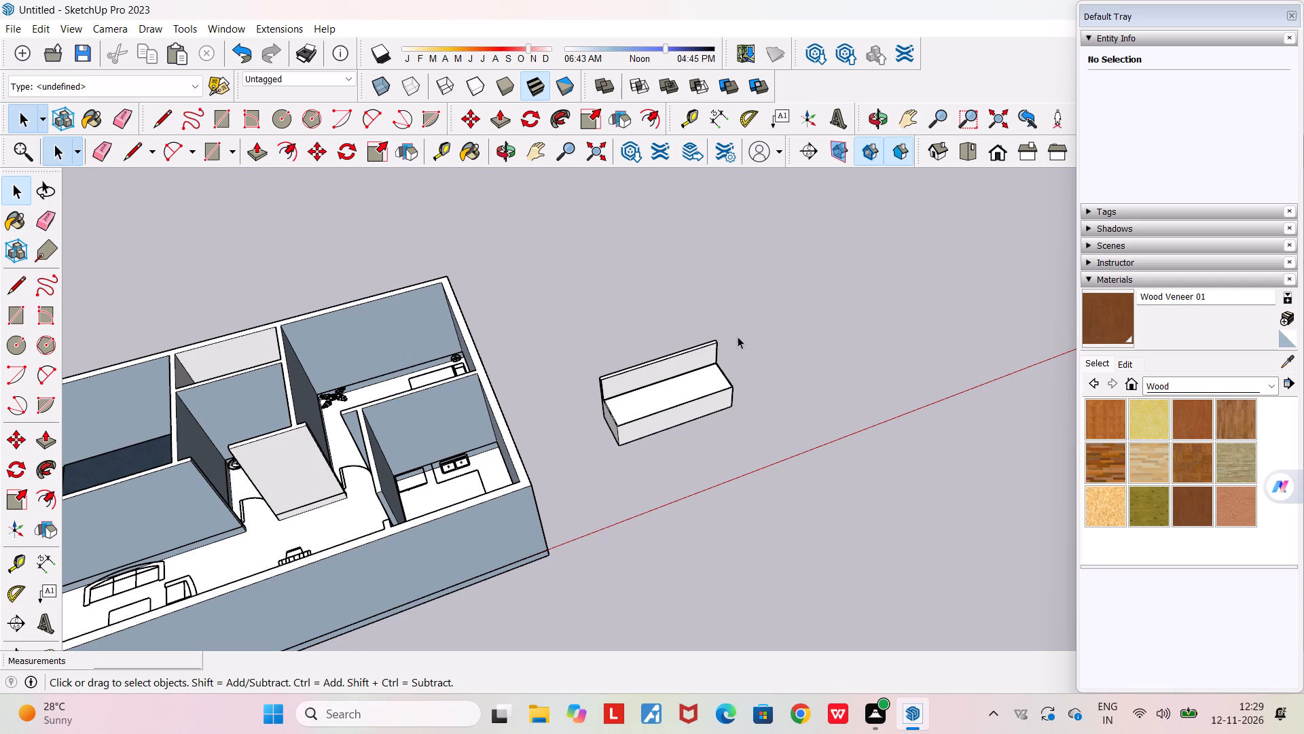
scroll(738, 348, up, 5)
middle_drag(744, 386, 595, 326)
scroll(595, 326, down, 5)
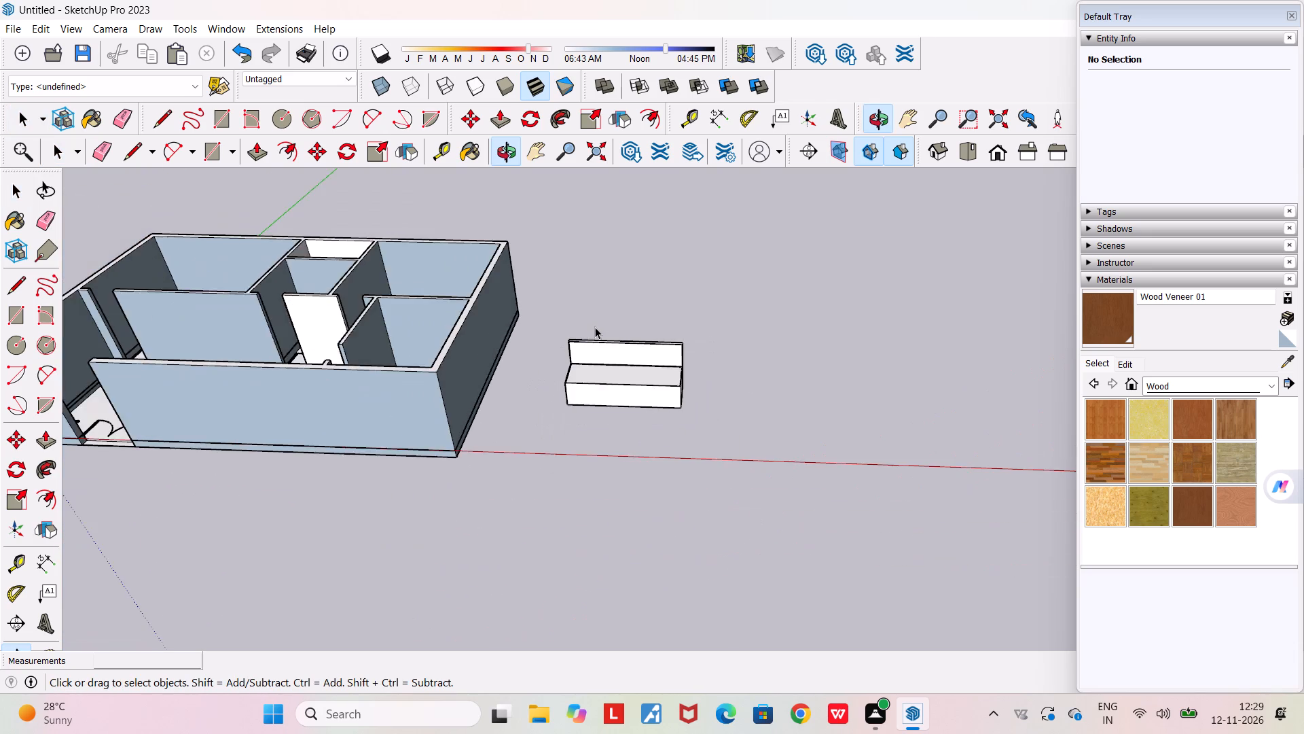
scroll(595, 327, up, 6)
scroll(595, 327, down, 6)
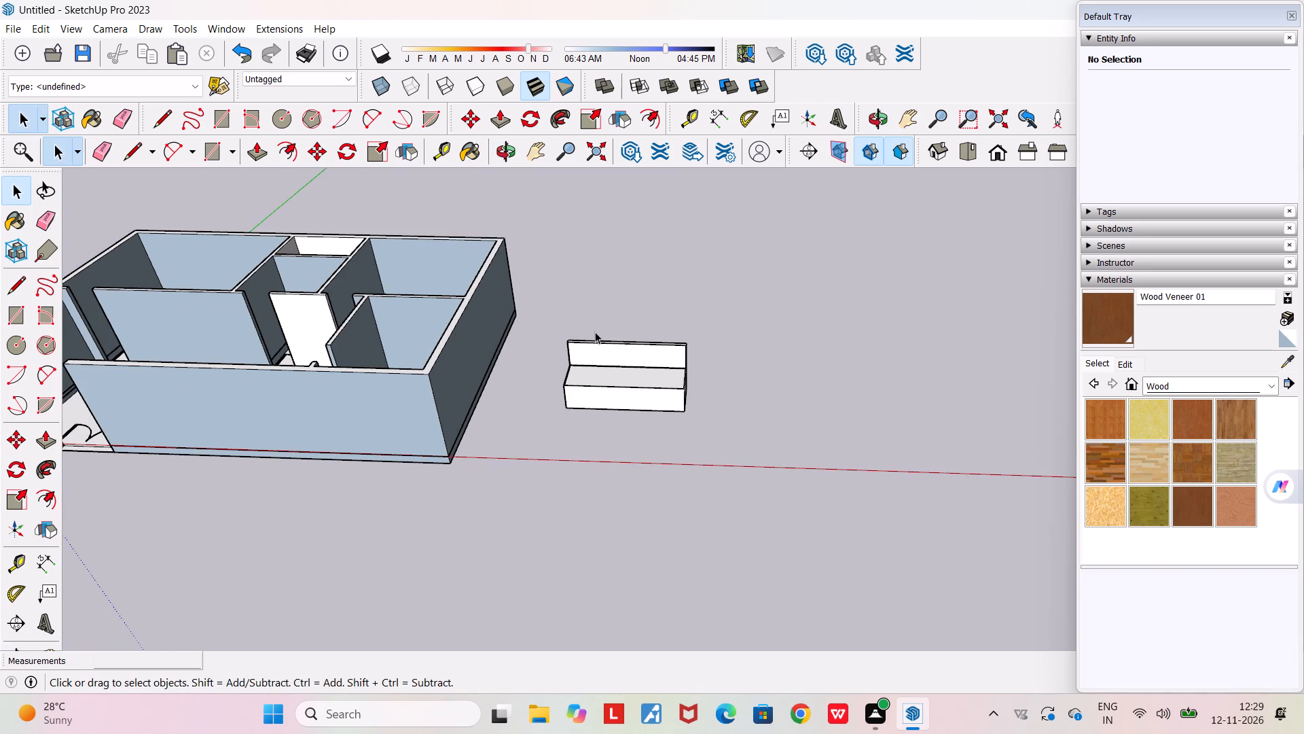
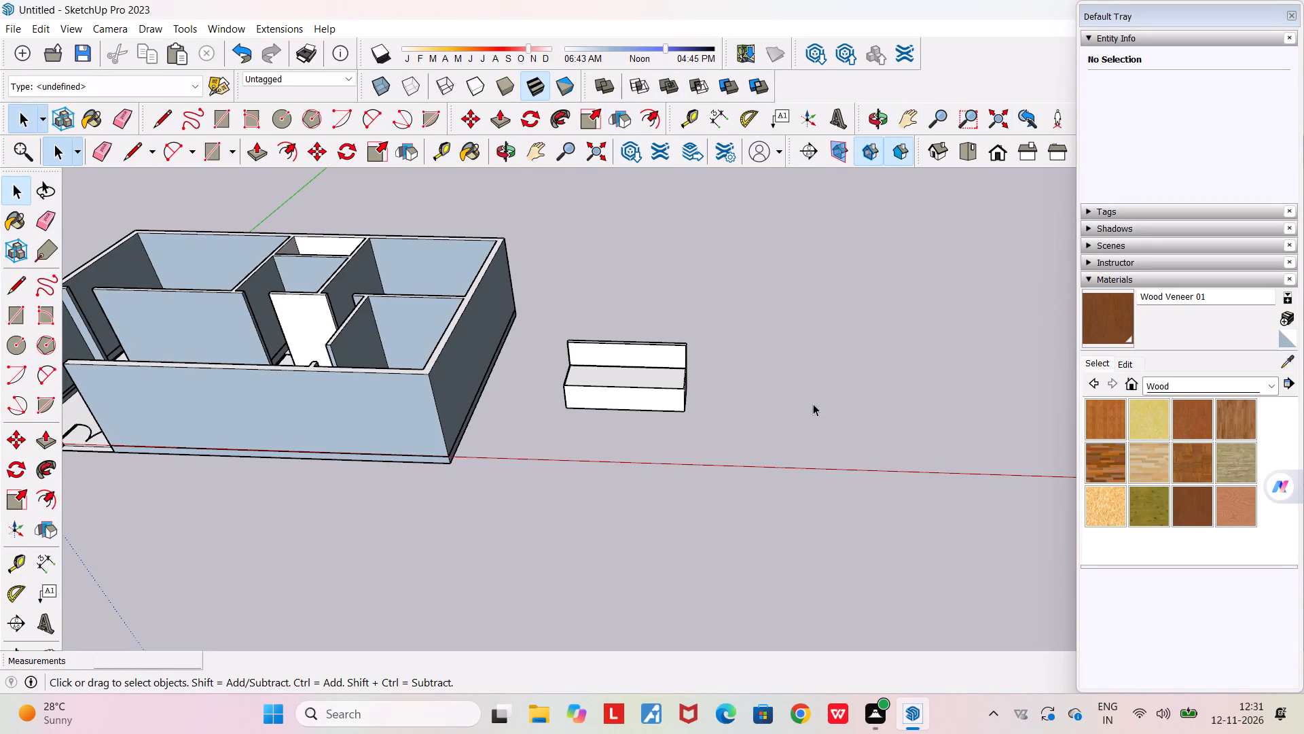
Paint the whole bench component beside the house with the Wood Cherry Original material.
scroll(622, 359, up, 10)
scroll(590, 386, down, 2)
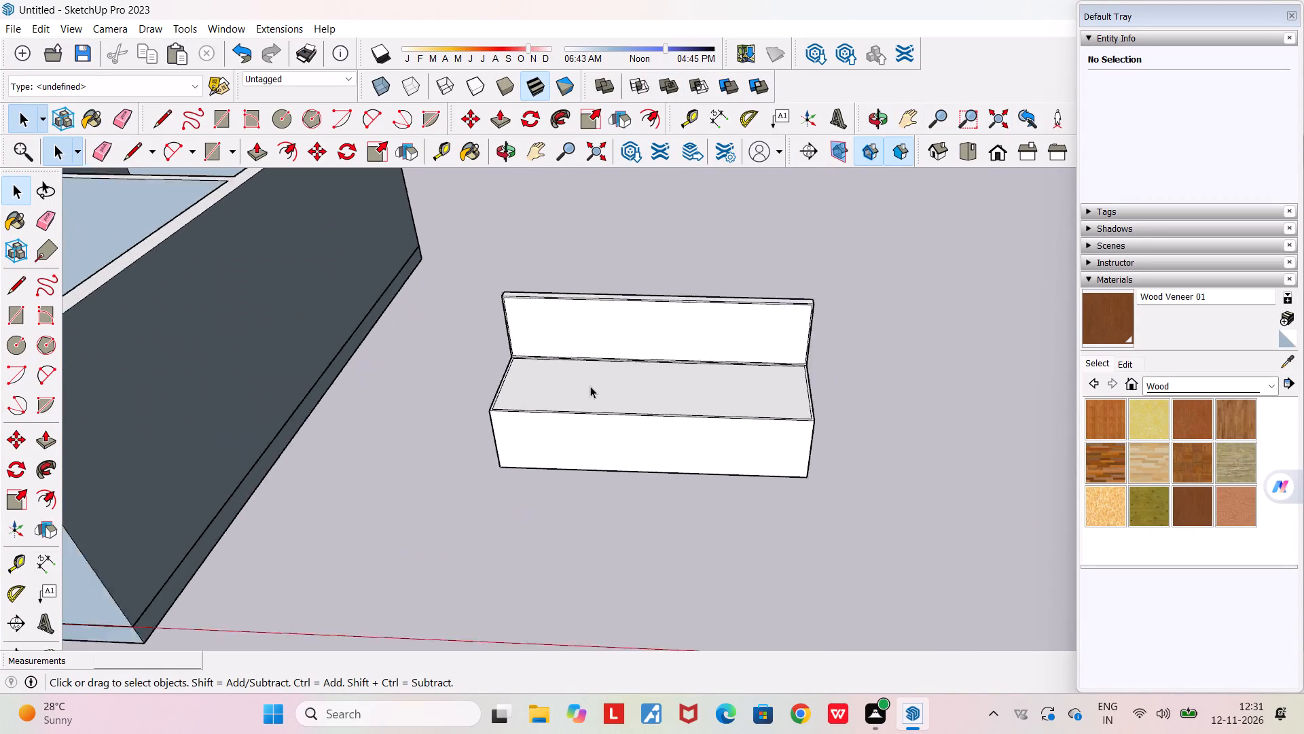
scroll(590, 386, down, 4)
click(1190, 418)
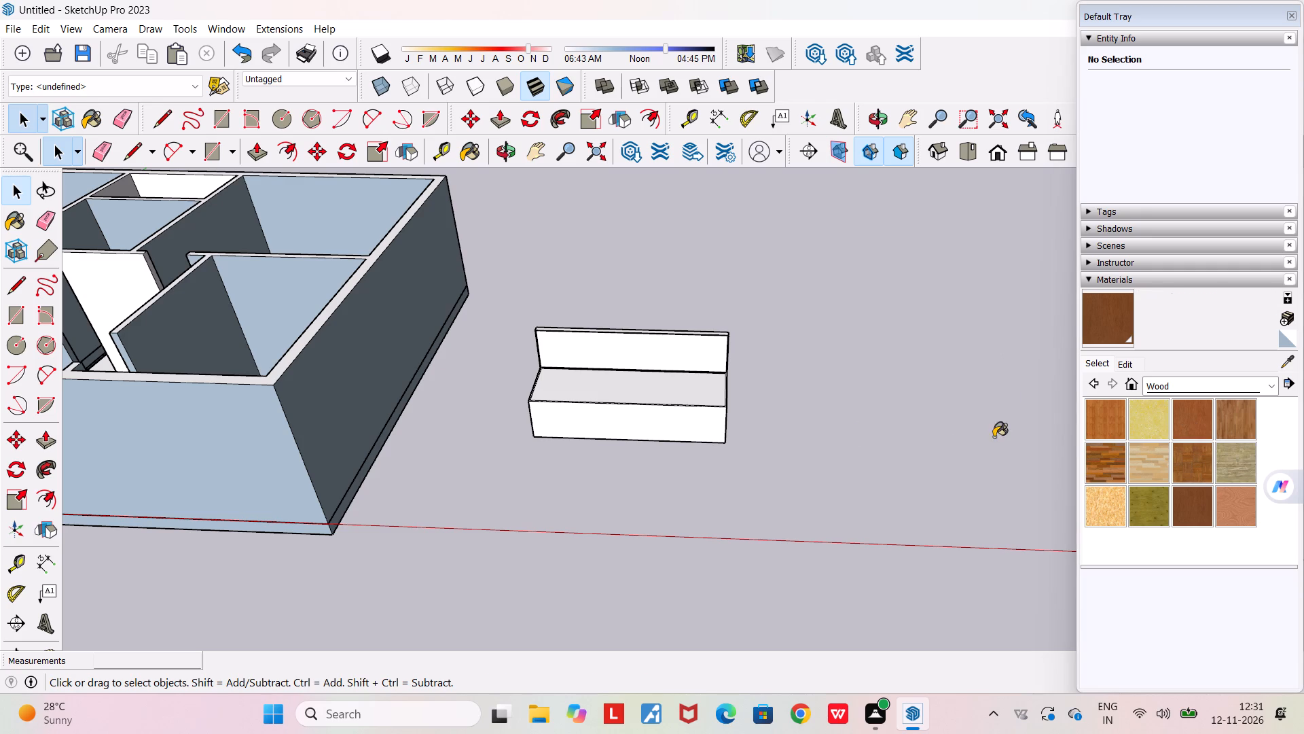
click(691, 421)
middle_drag(709, 419, 482, 370)
scroll(488, 372, down, 3)
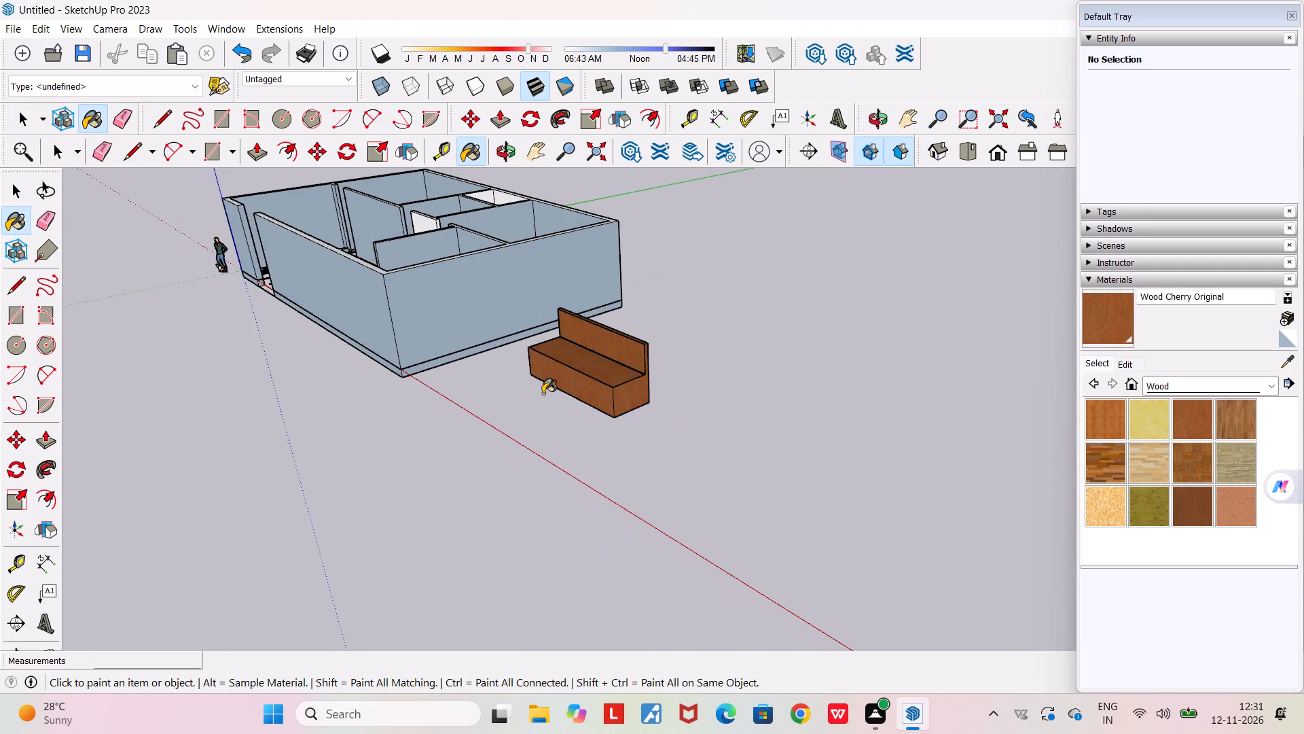
key(space)
Move the bench from beside the house into the living room, near the bedroom partition wall, using its lower front corner.
shift+middle_drag(543, 394, 750, 402)
scroll(750, 402, down, 6)
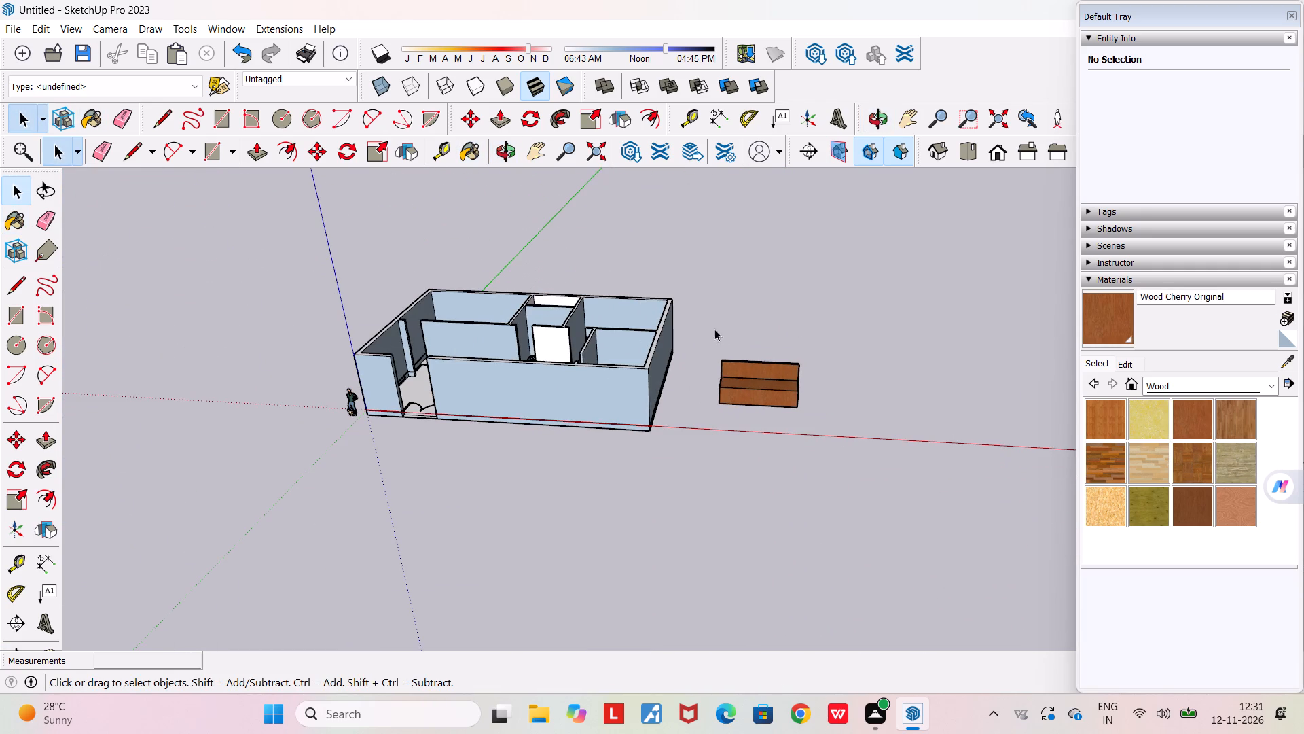
drag(712, 328, 922, 489)
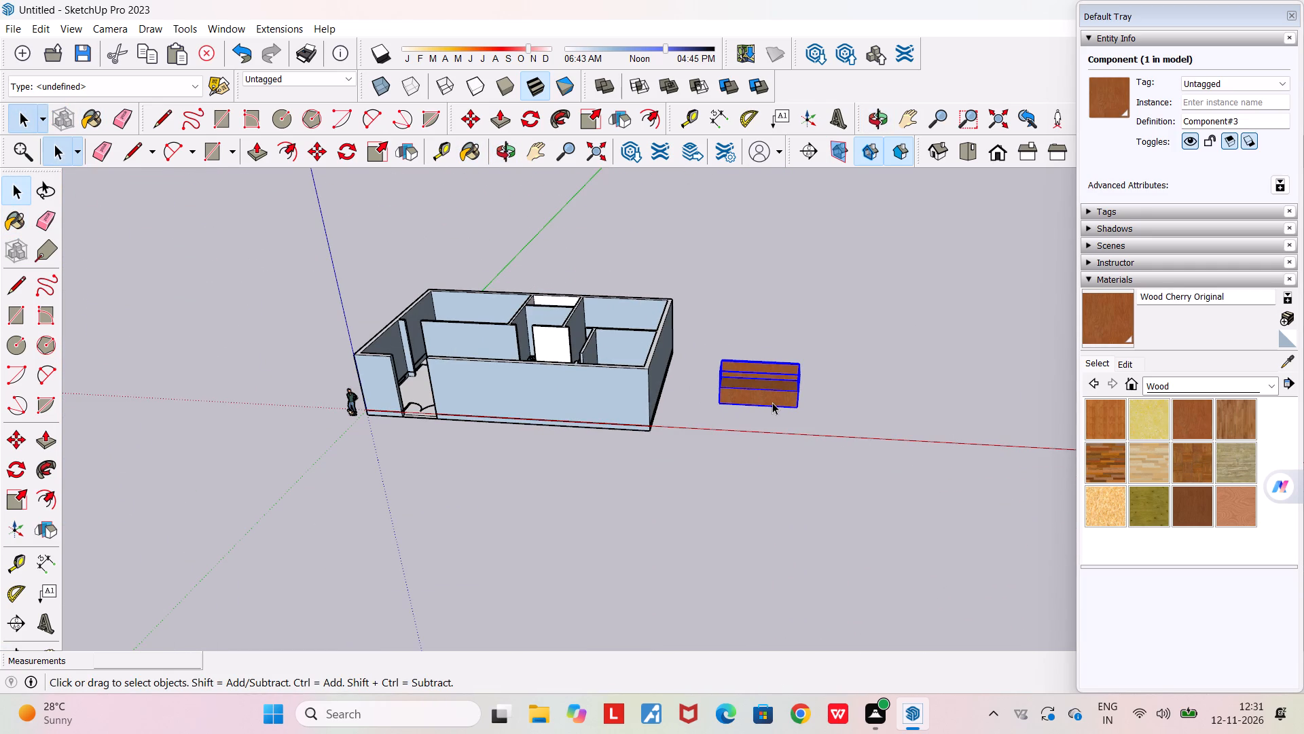
key(m)
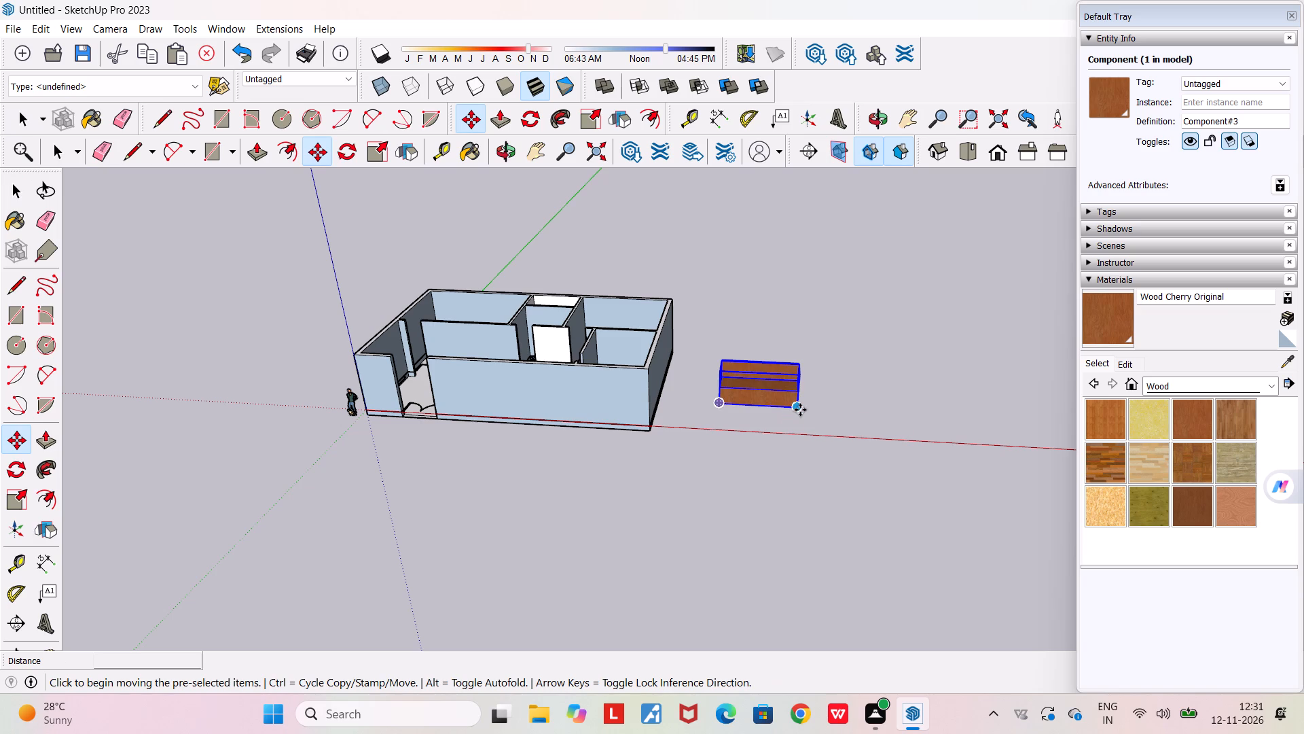
click(800, 410)
middle_drag(496, 424, 549, 630)
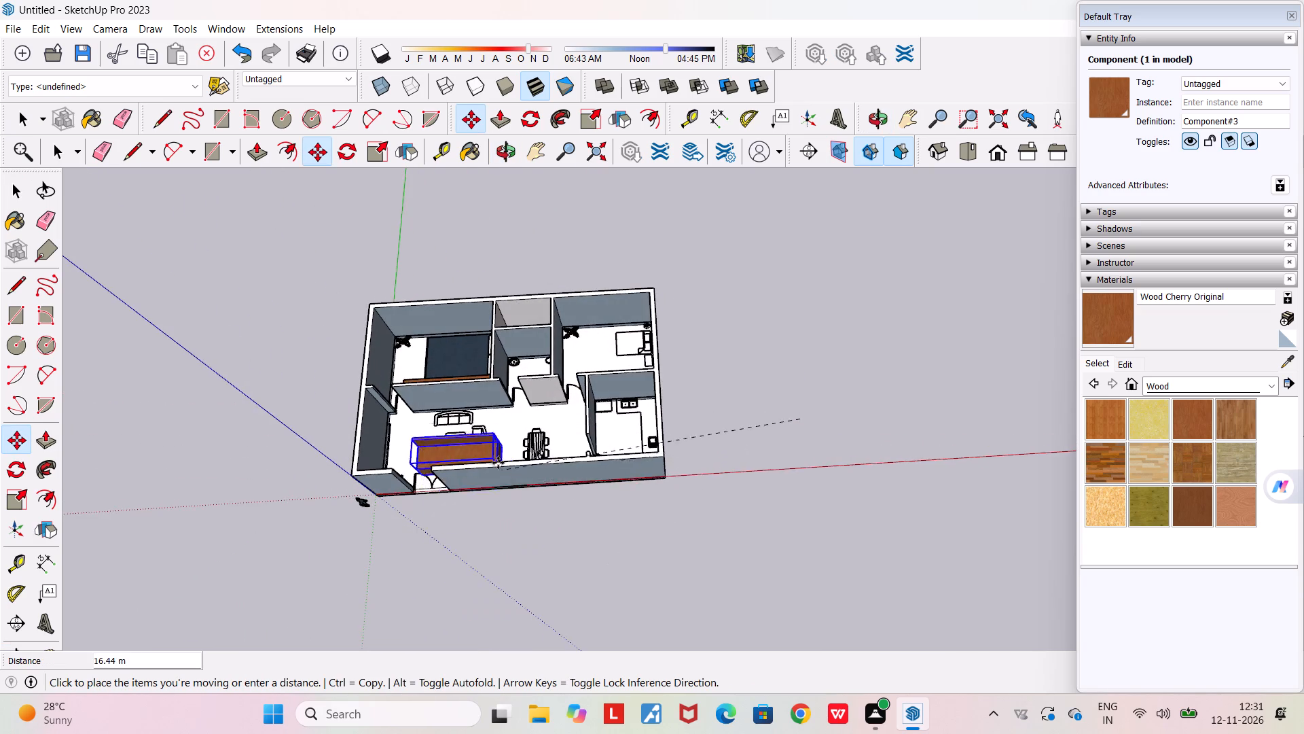
scroll(496, 460, up, 13)
click(520, 388)
Scale the bench down along all three axes, to about 0.7 in length, with a slight depth reduction and a lower height.
scroll(524, 400, up, 1)
middle_drag(516, 385, 596, 292)
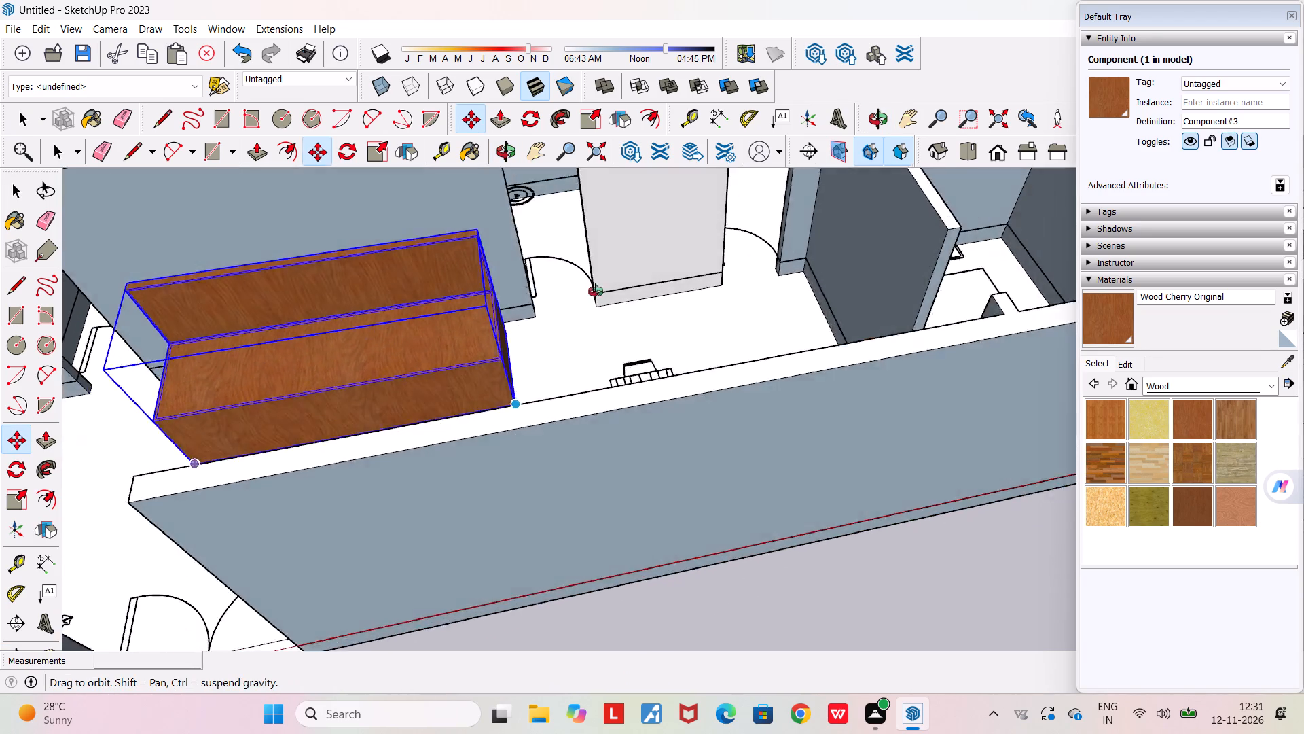
middle_drag(596, 292, 776, 164)
scroll(776, 164, down, 5)
middle_drag(620, 330, 396, 508)
scroll(396, 508, down, 5)
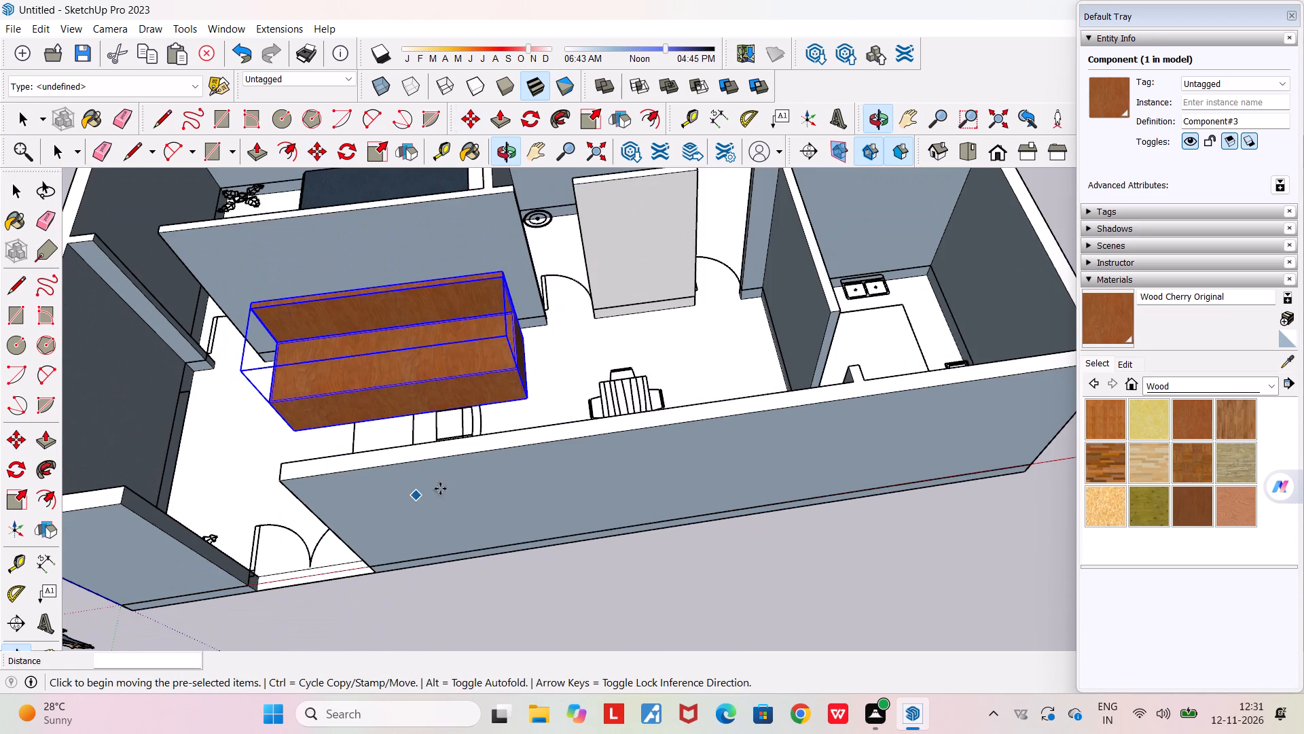
click(7, 502)
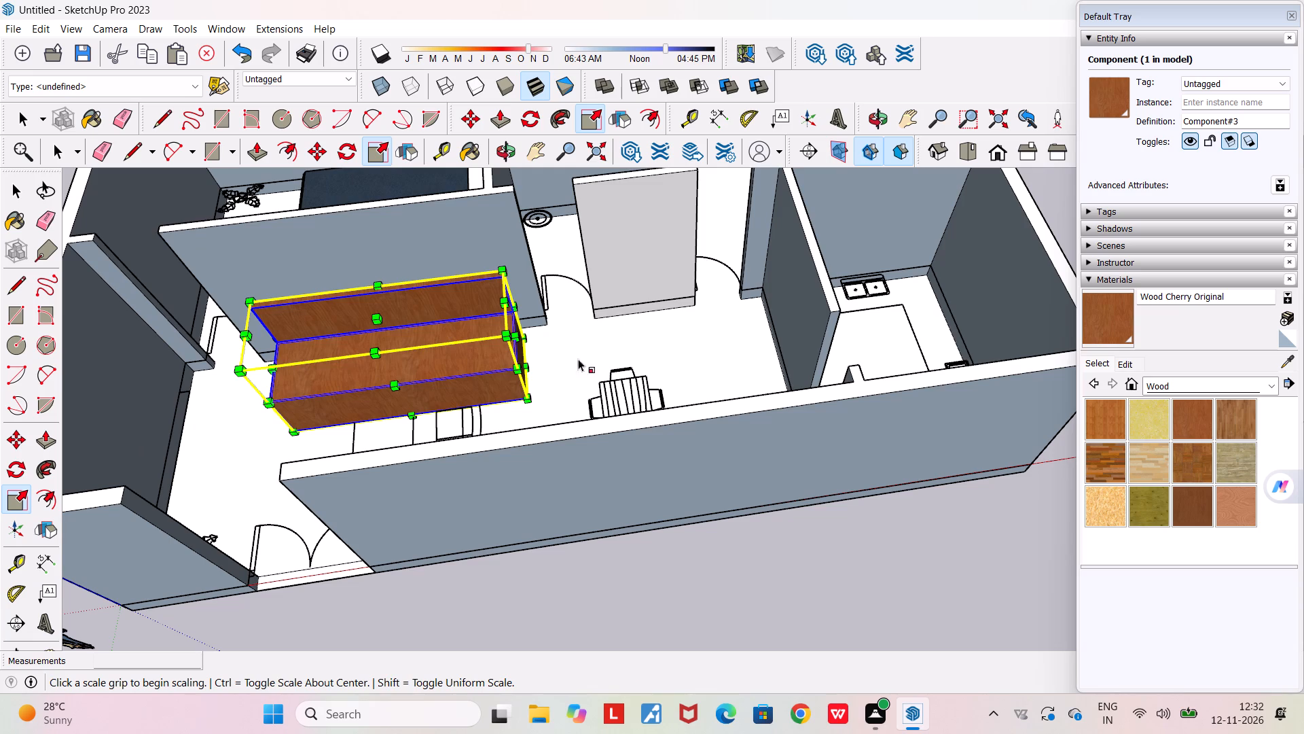
click(521, 339)
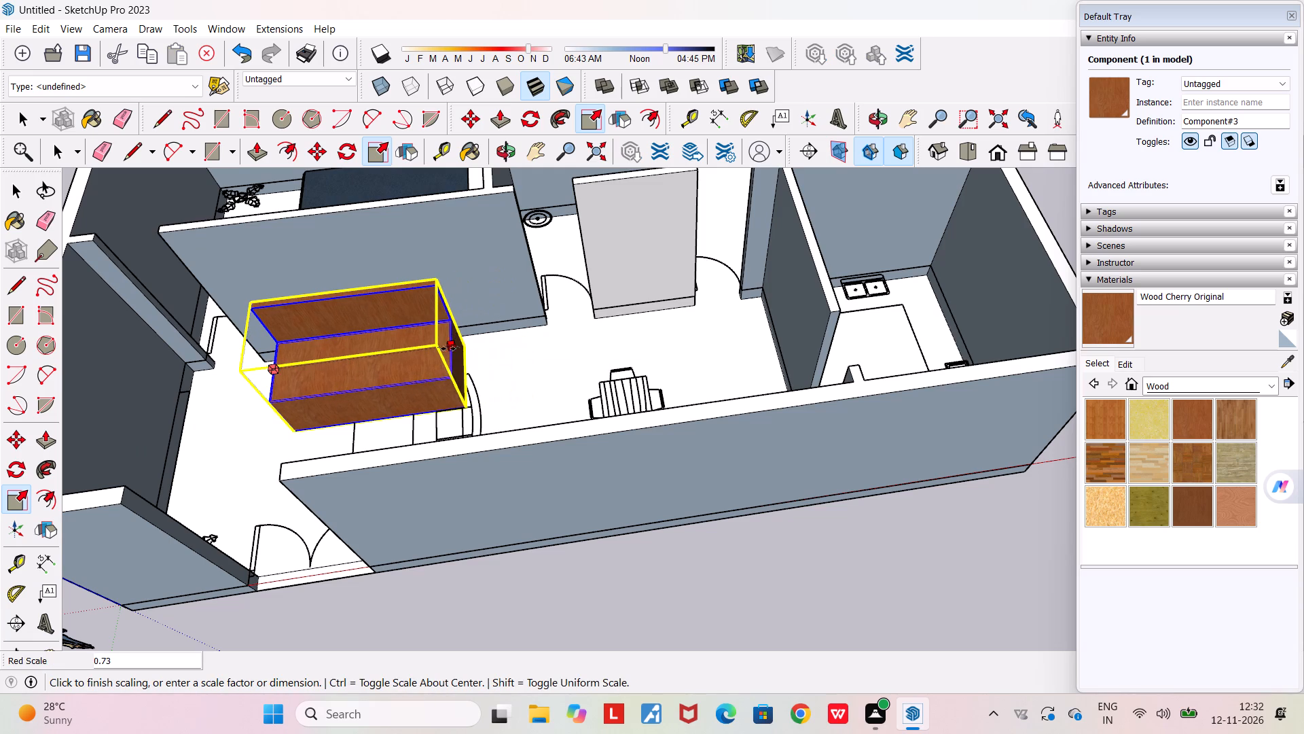
click(444, 349)
click(353, 395)
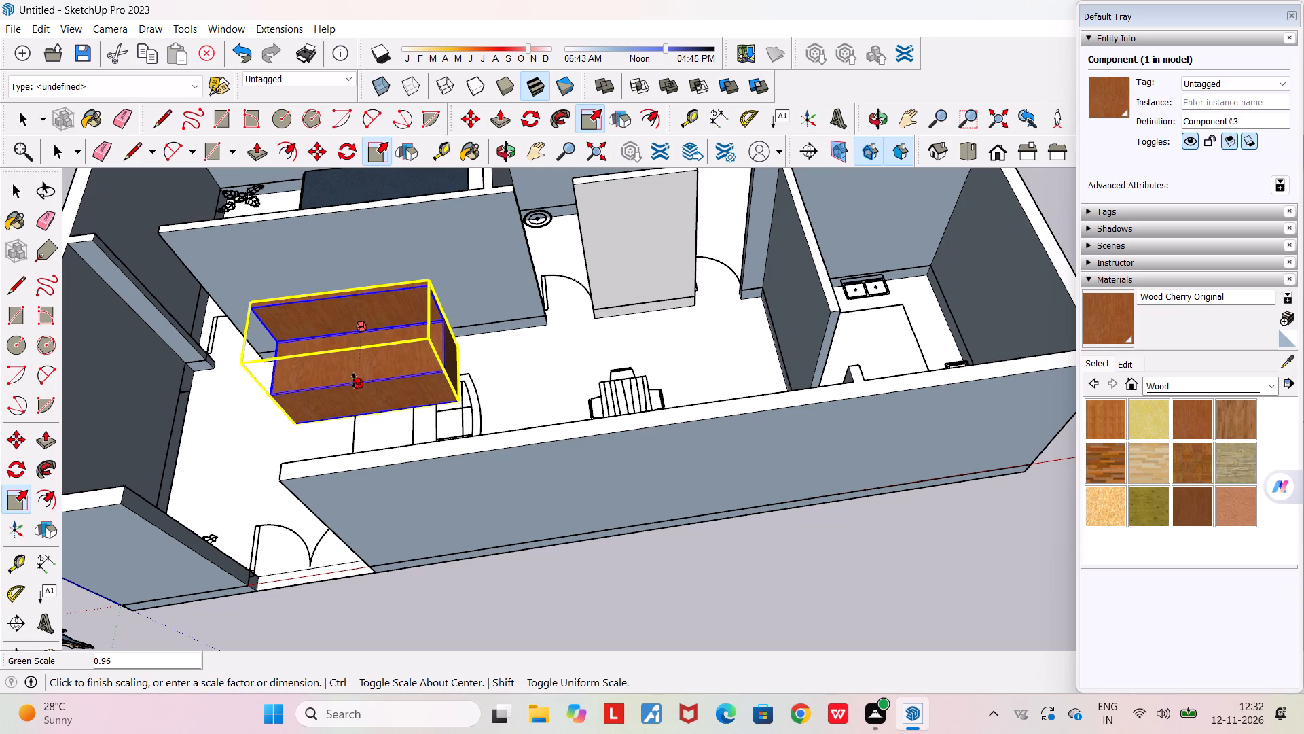
click(354, 376)
click(334, 316)
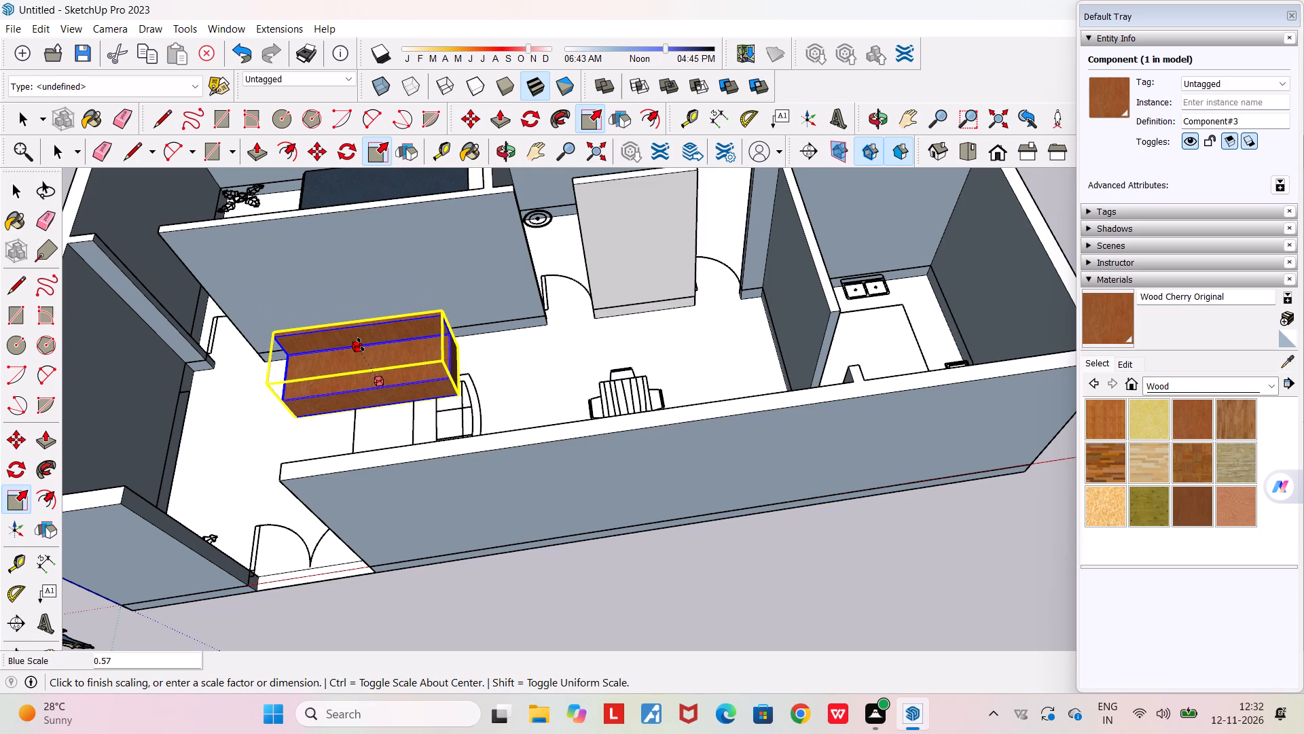
click(361, 336)
Examine the size and placement of the bench against the rest of the floor plan from above.
middle_drag(416, 364, 43, 381)
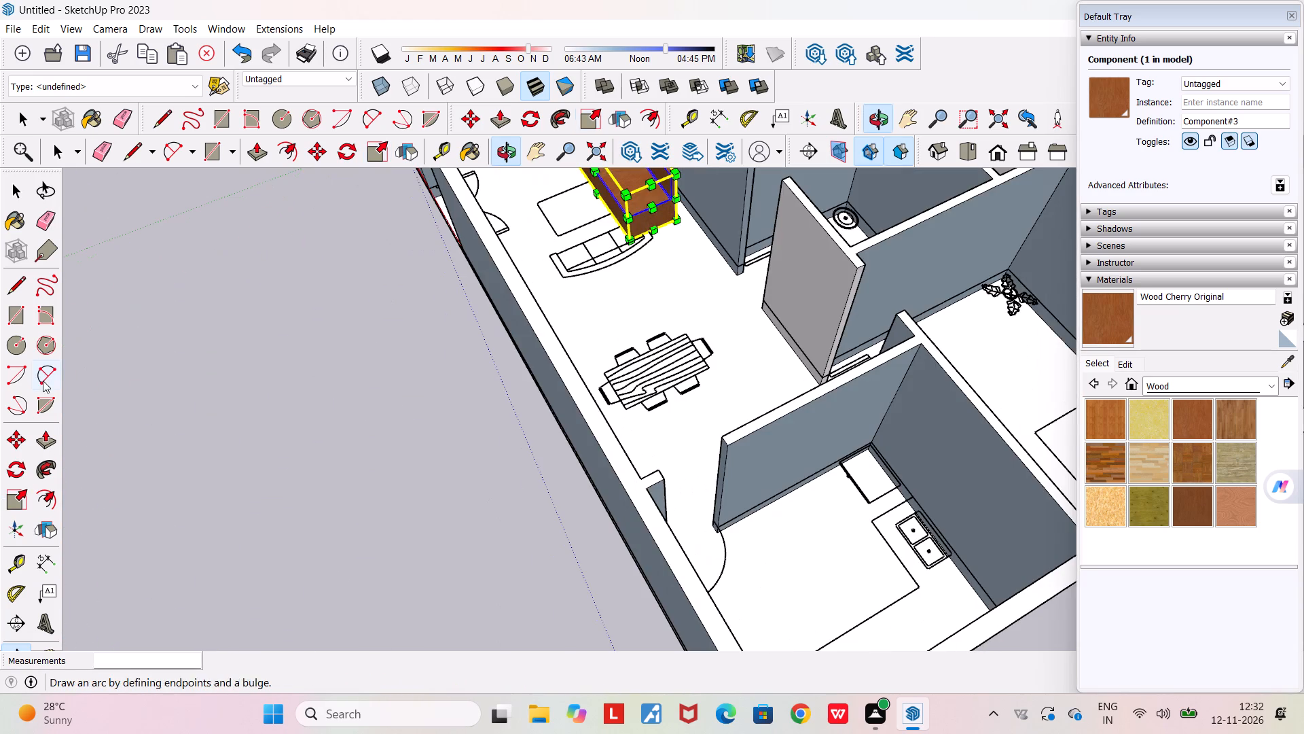
scroll(43, 381, down, 5)
scroll(699, 236, down, 8)
middle_drag(674, 275, 683, 364)
scroll(683, 364, down, 3)
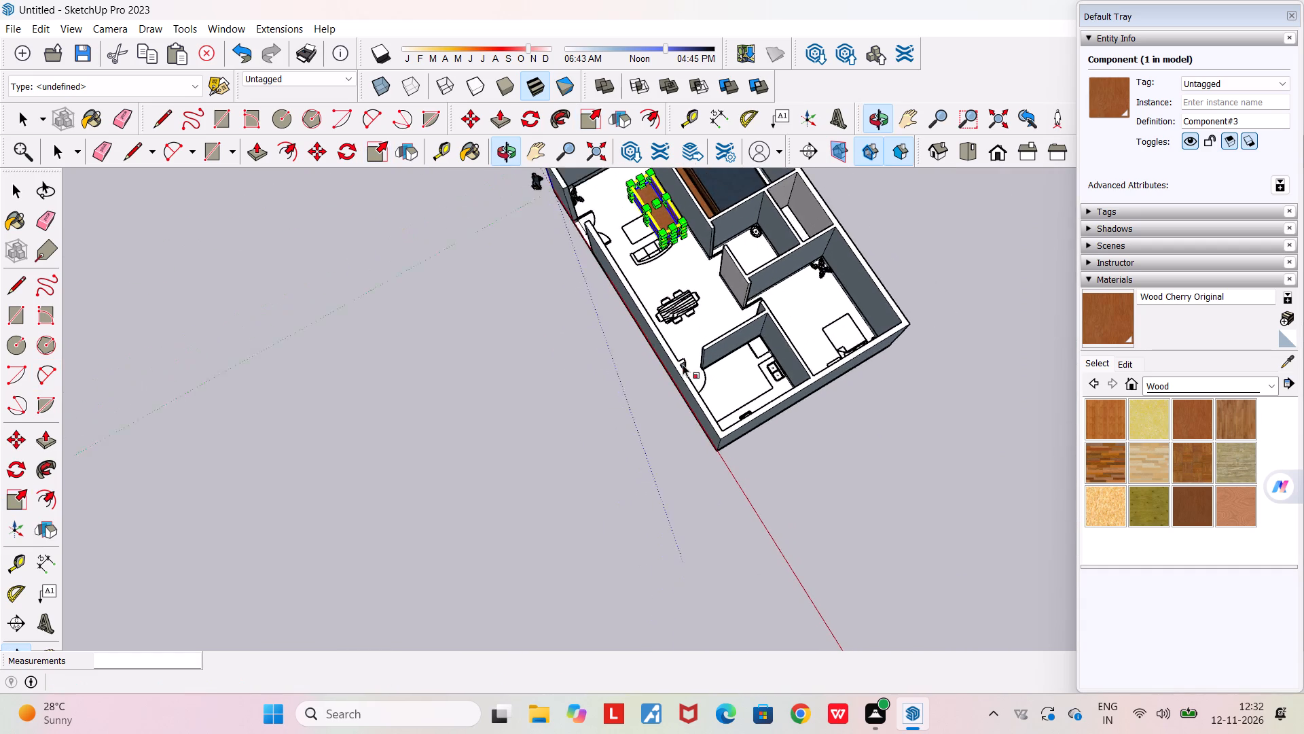
scroll(683, 364, down, 1)
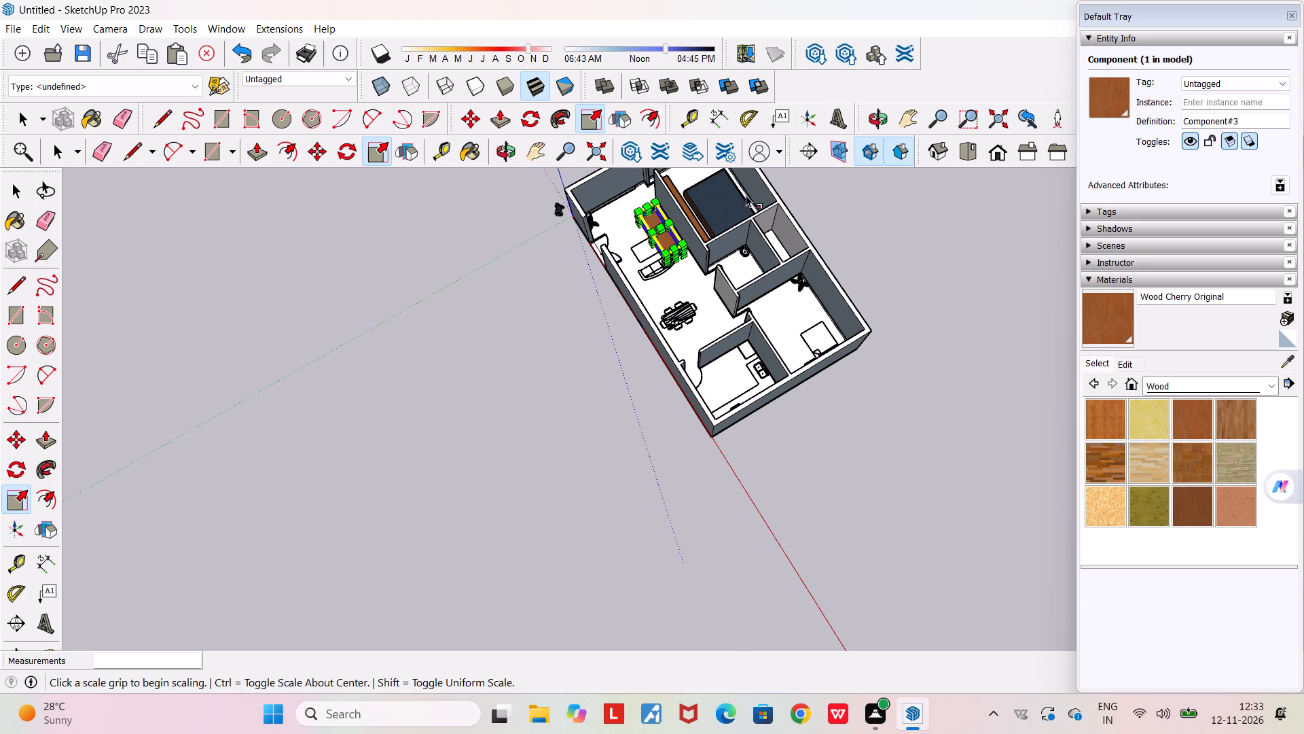
Scale the bench further by 0.75 along the red axis, 0.76 along the green axis and 0.68 along the blue axis.
scroll(714, 205, up, 5)
middle_drag(669, 296, 926, 219)
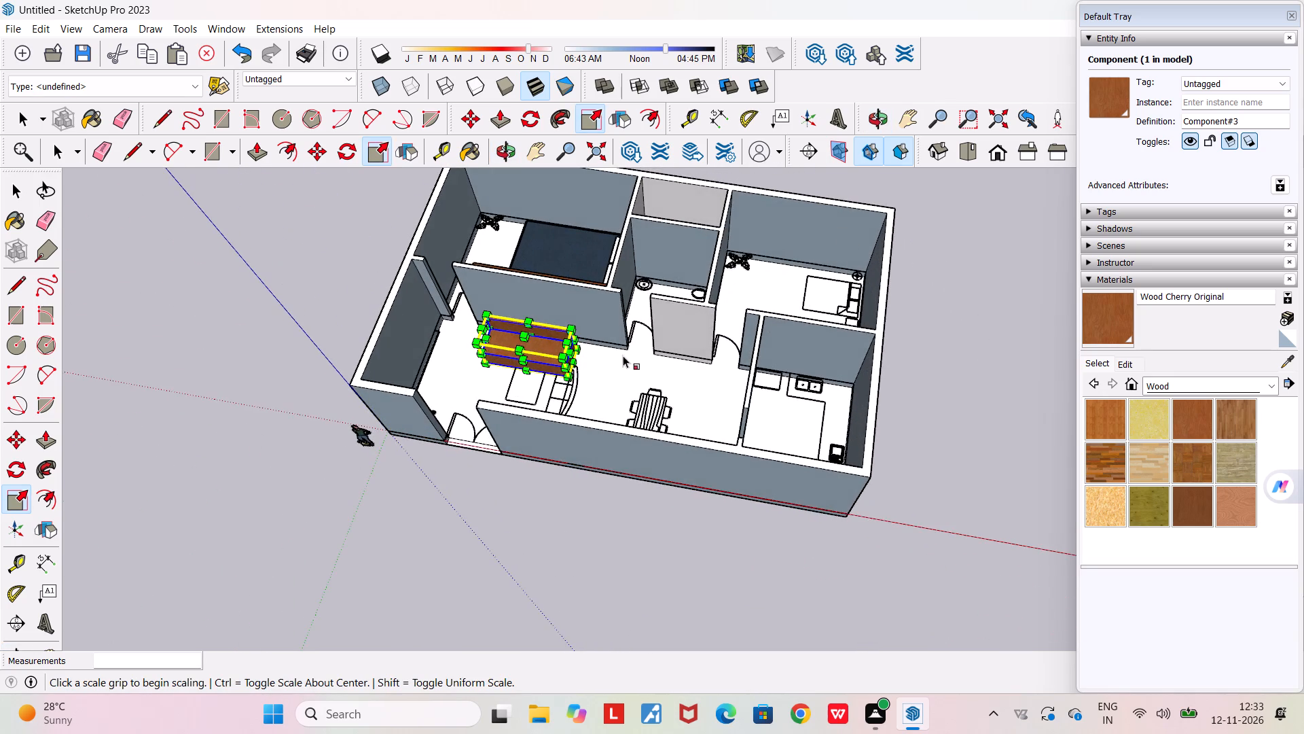
scroll(579, 340, up, 9)
middle_drag(596, 369, 778, 259)
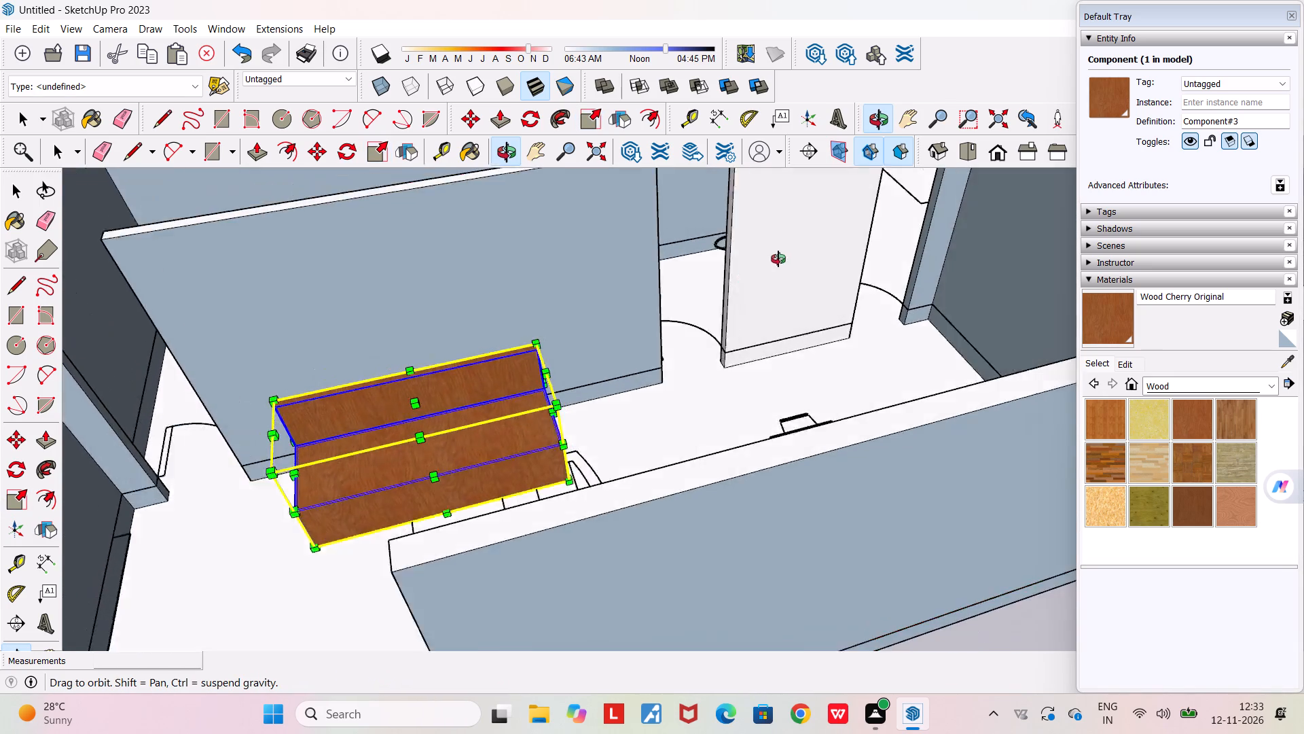
middle_drag(778, 259, 814, 234)
scroll(814, 234, down, 3)
middle_drag(633, 417, 802, 423)
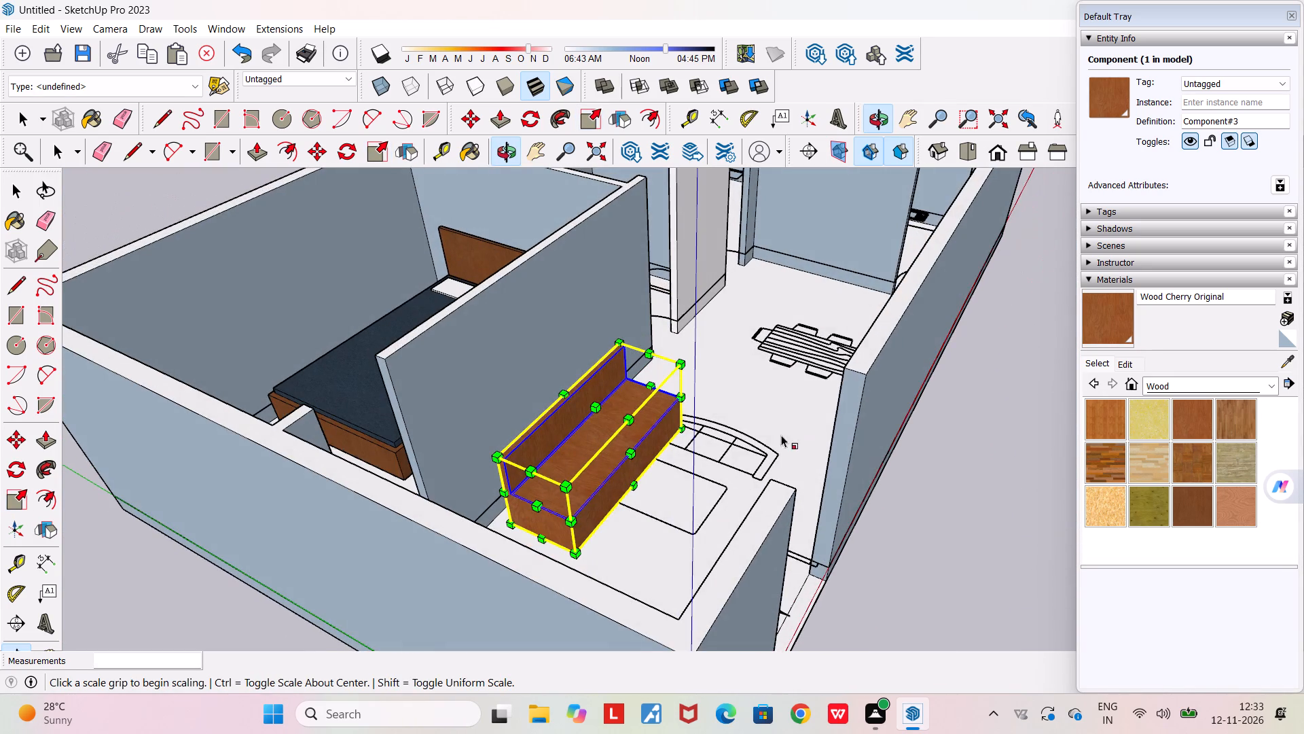
scroll(514, 536, up, 5)
click(554, 485)
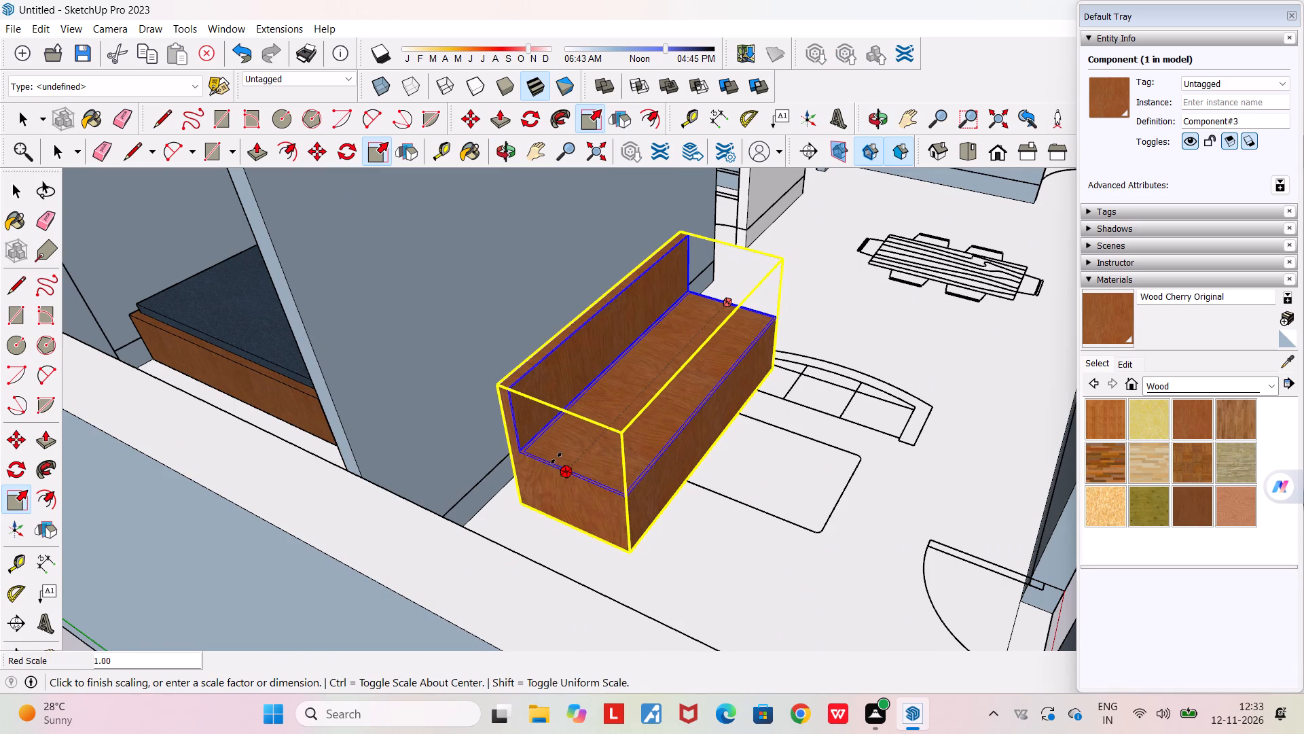
click(583, 407)
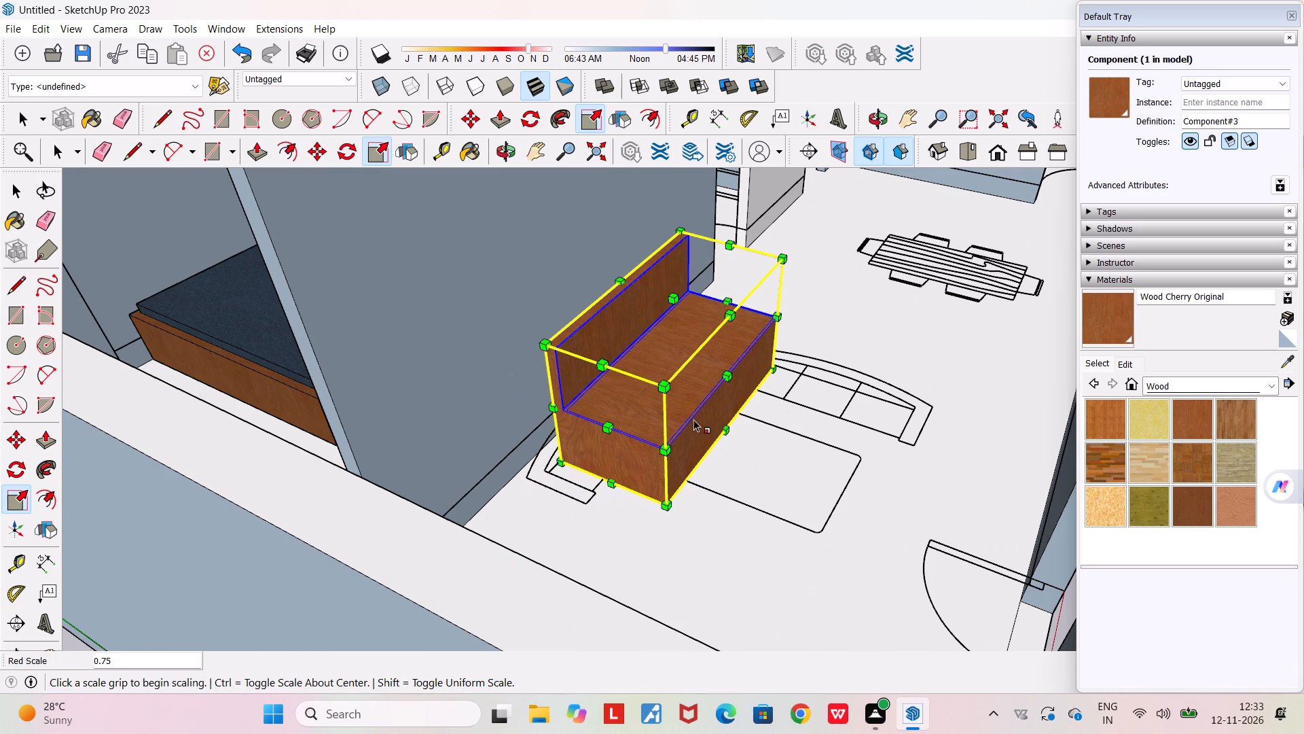
click(733, 376)
click(698, 379)
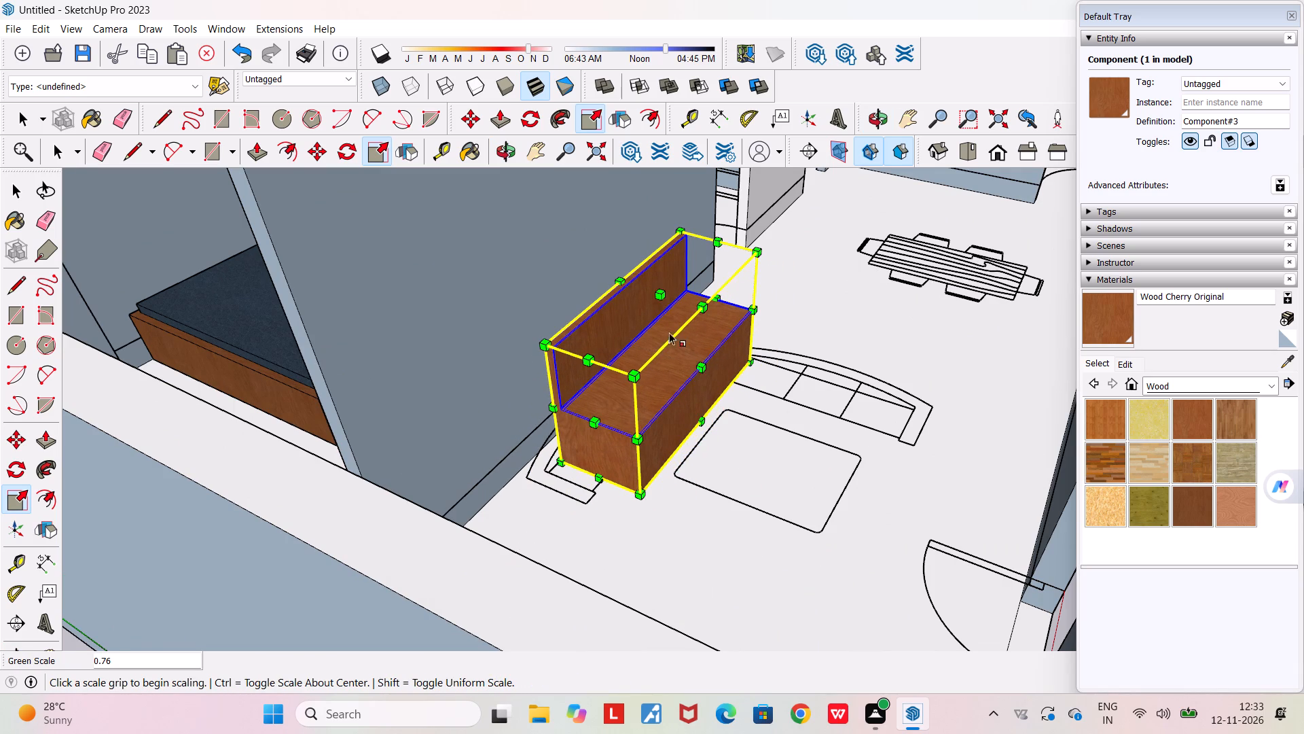
click(664, 297)
click(657, 333)
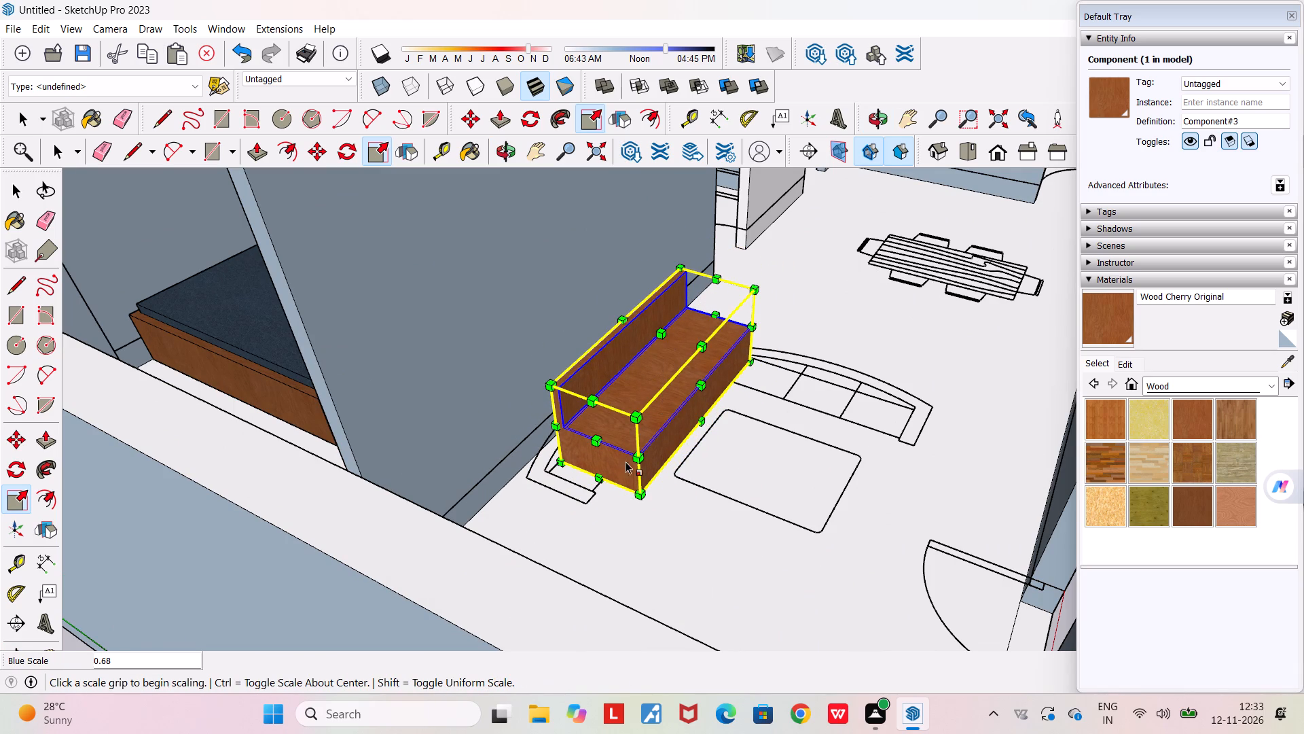
Move the bench about 0.49 m along the bedroom partition wall, away from the sofa outline on the floor.
key(m)
key(Return)
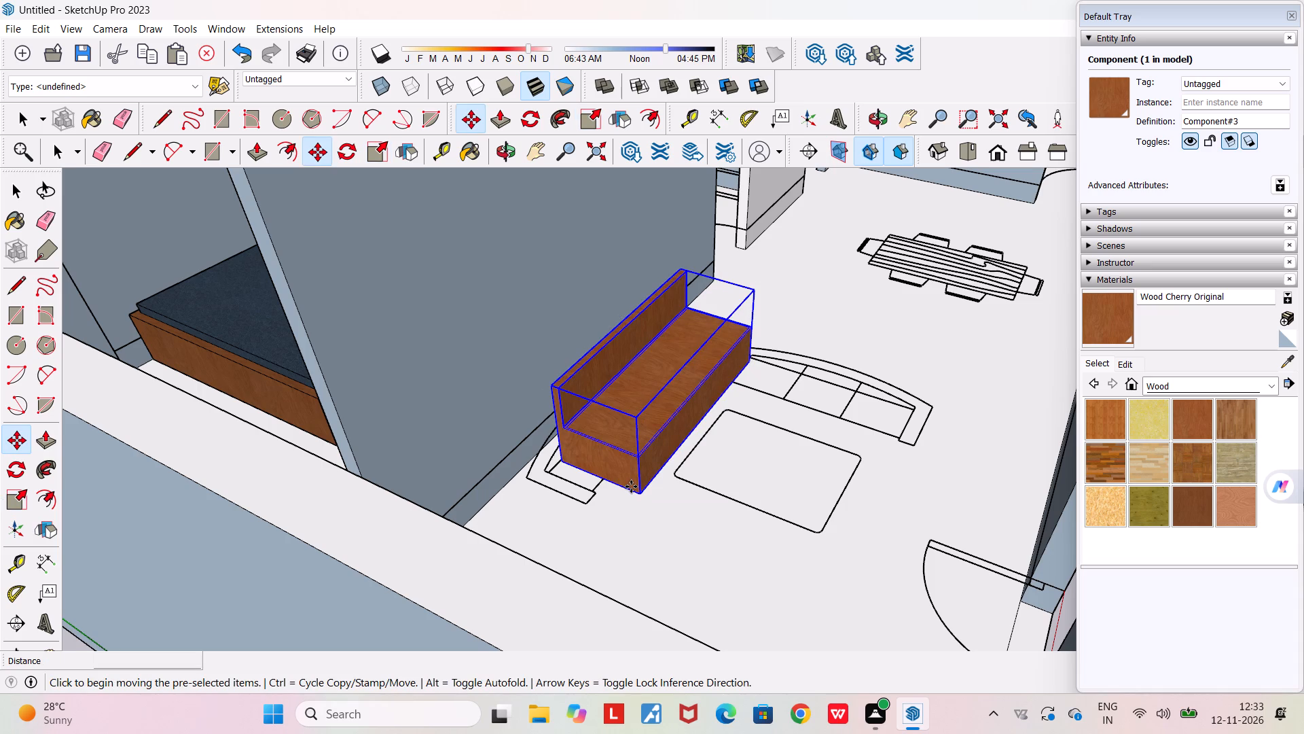
click(644, 495)
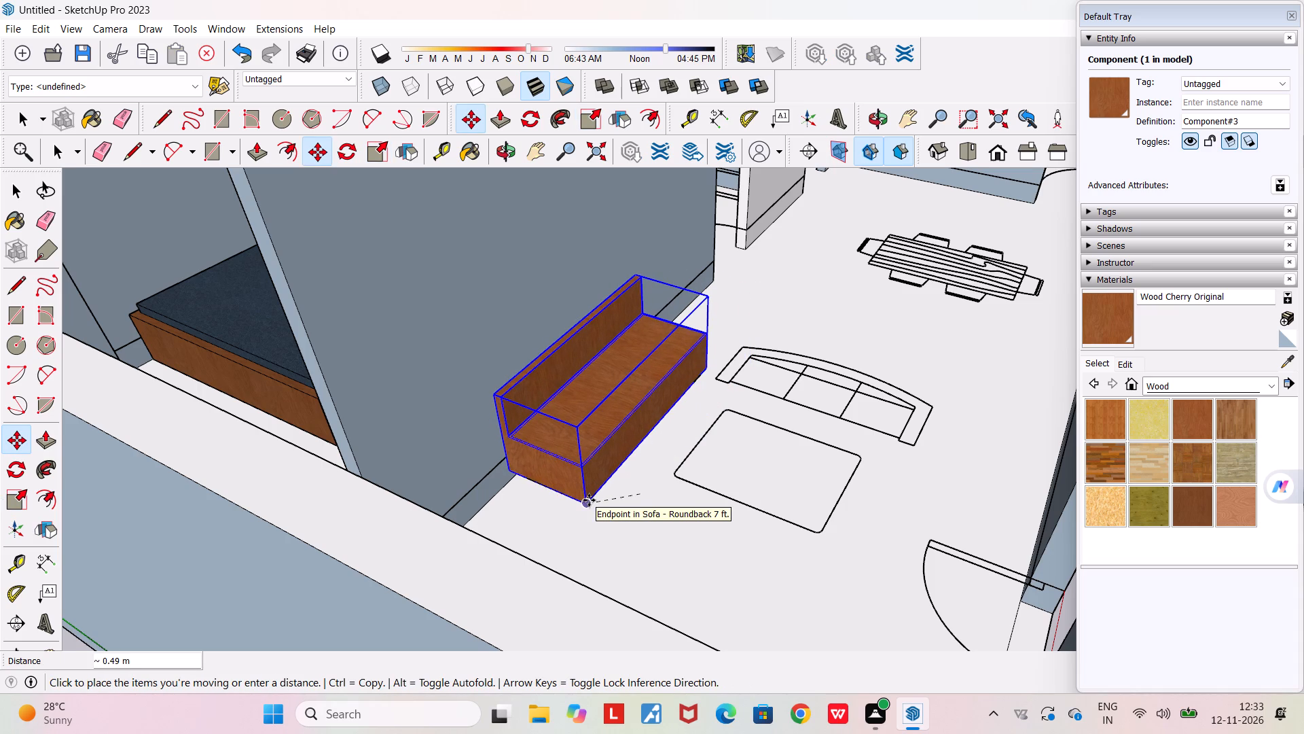
click(589, 500)
middle_drag(659, 493, 887, 570)
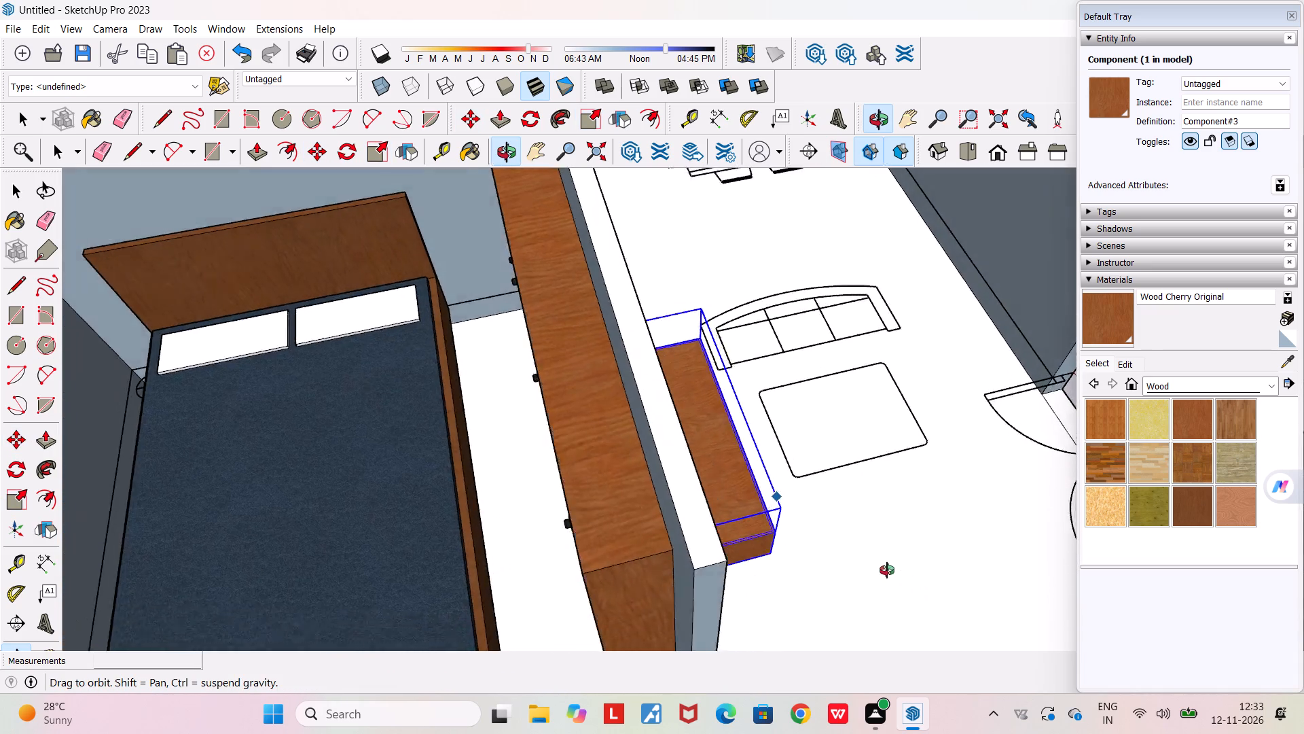
middle_drag(887, 570, 823, 557)
scroll(755, 565, up, 5)
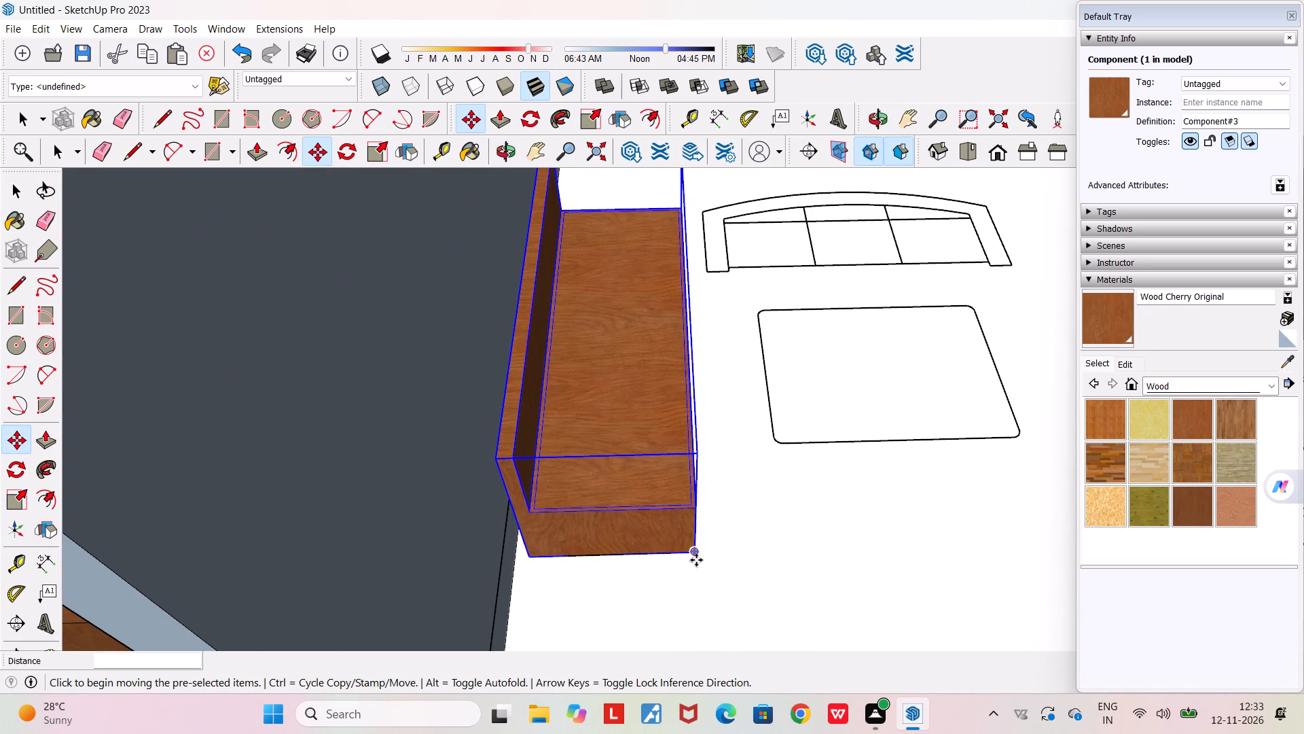
click(696, 560)
click(685, 557)
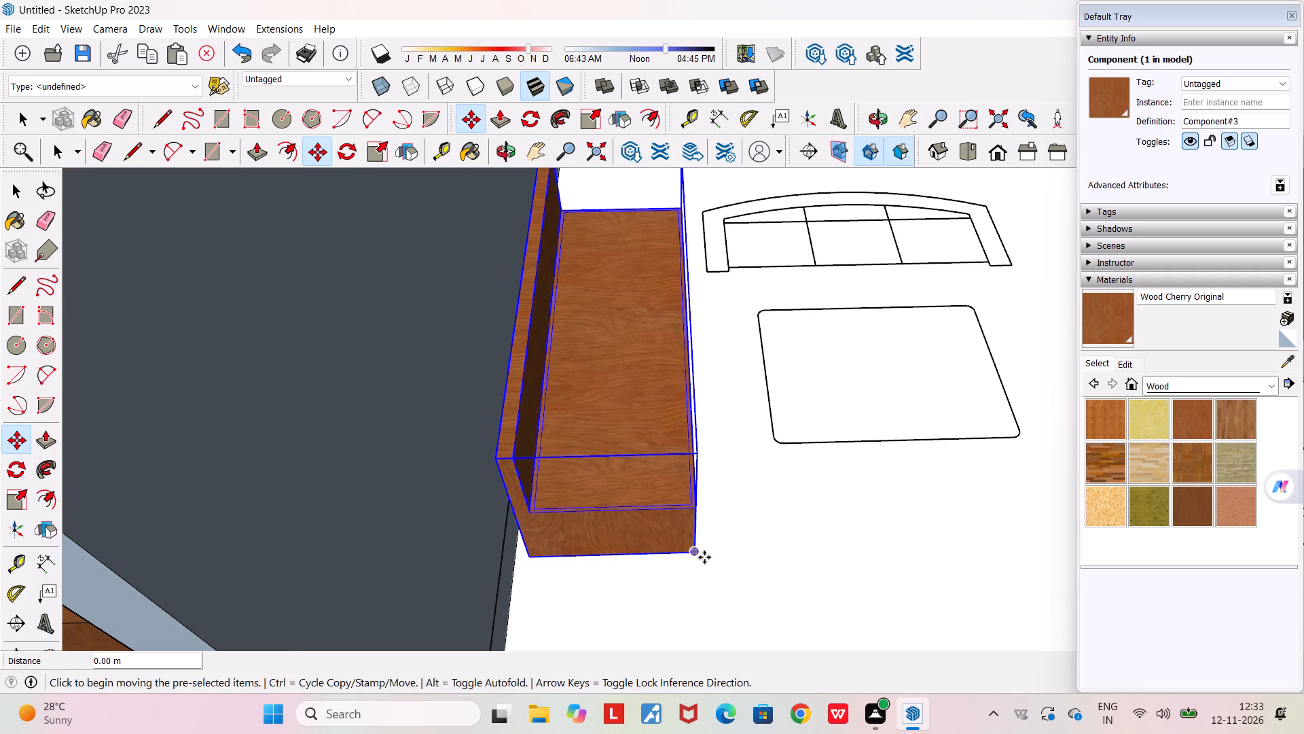
Copy the bench and paste the duplicate on the ground outside the house, near the standing figure.
middle_drag(775, 525, 571, 529)
scroll(571, 529, down, 10)
middle_drag(693, 508, 523, 500)
scroll(523, 500, down, 5)
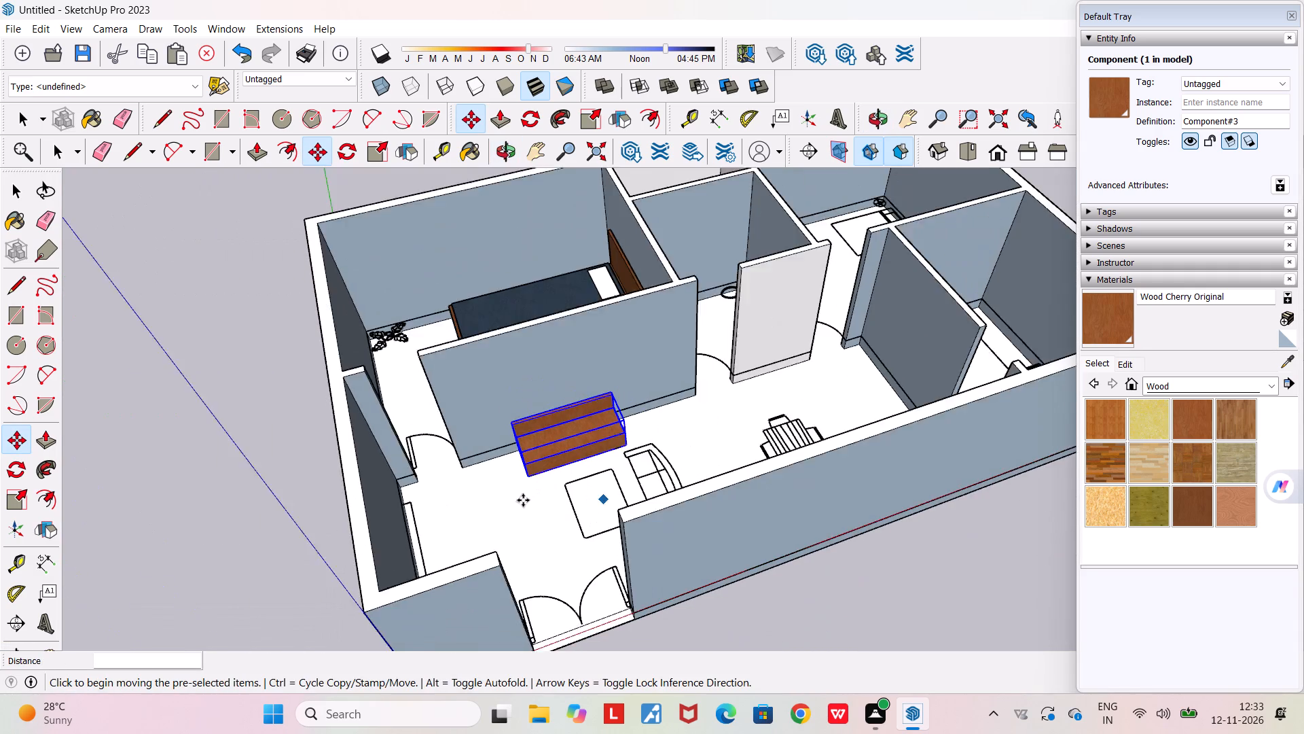
middle_drag(583, 486, 528, 465)
scroll(528, 465, down, 4)
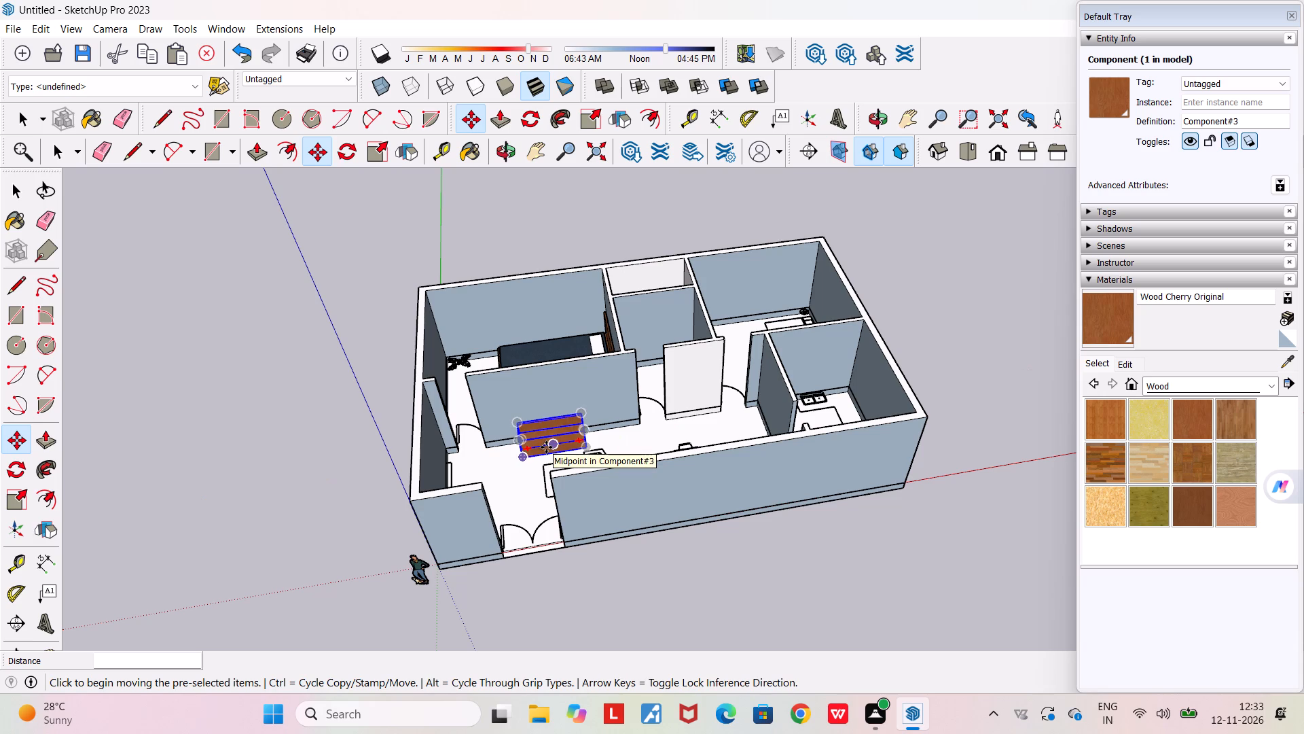
key(ctrl+c)
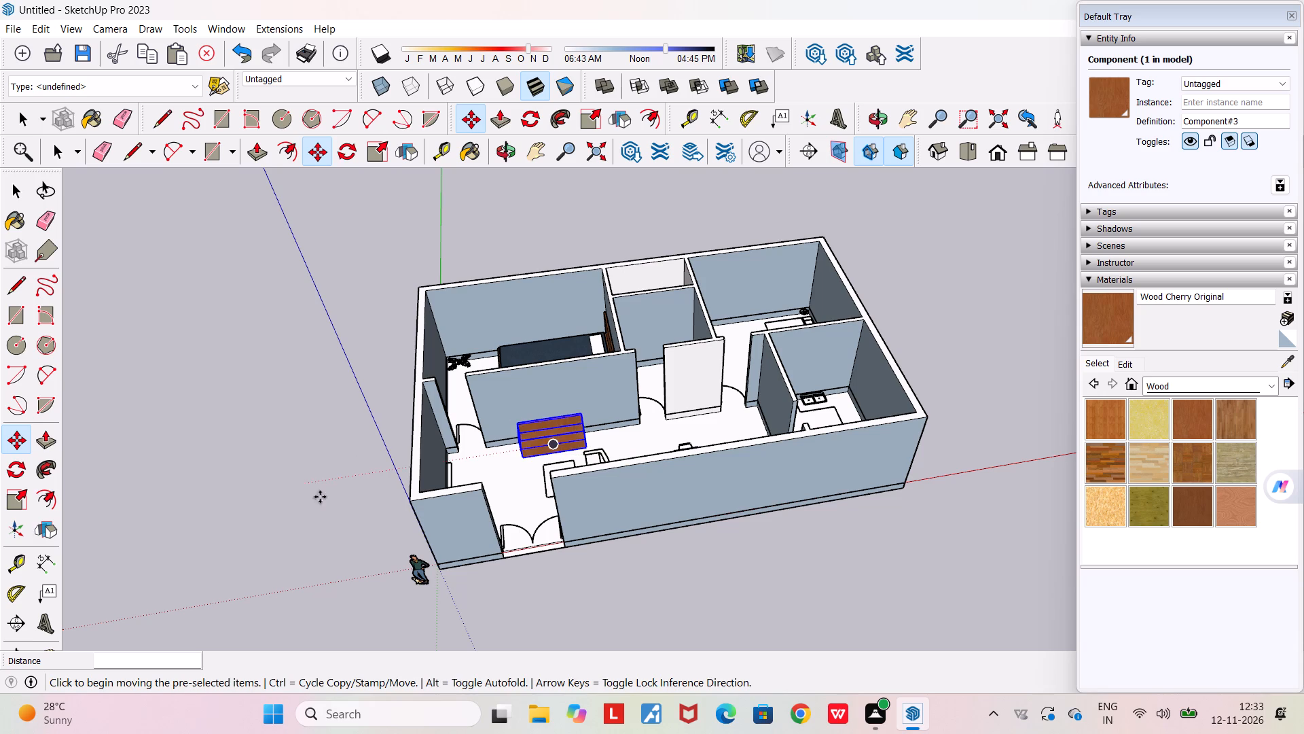
key(ctrl+v)
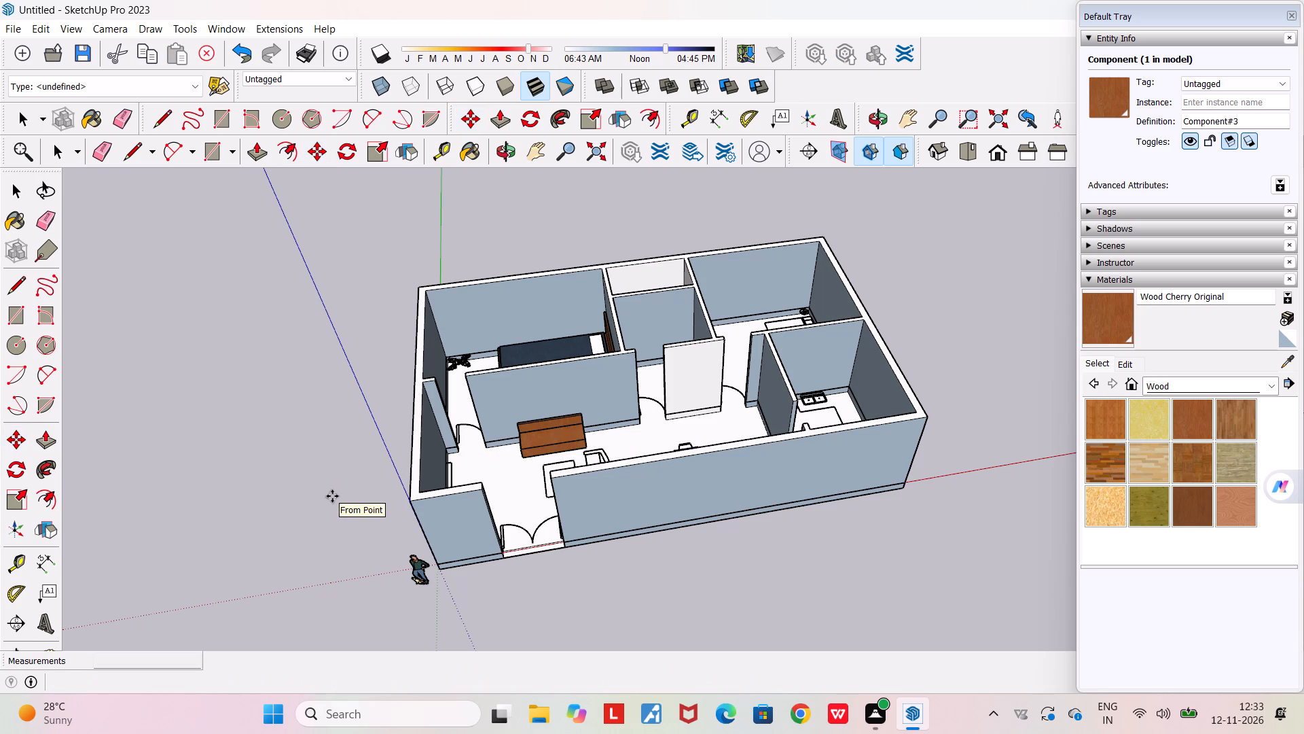
click(297, 543)
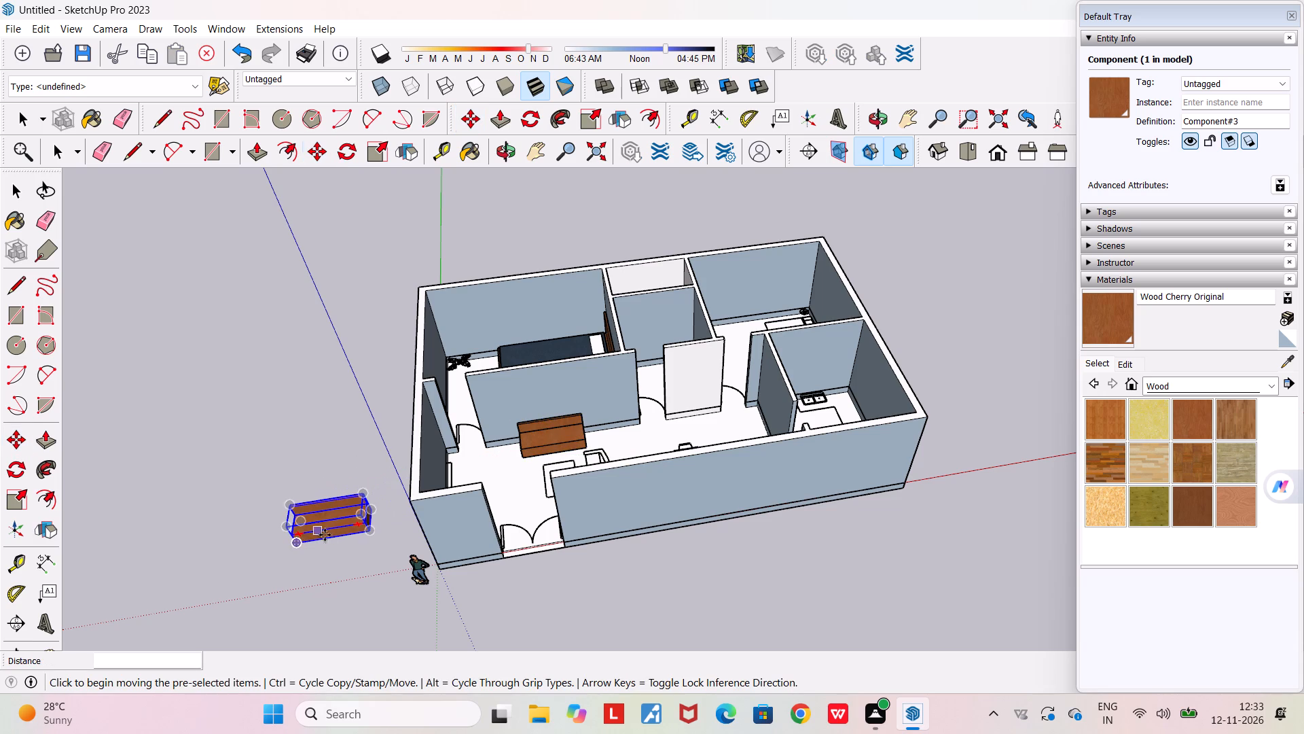
Rotate the duplicate bench horizontally by -90 degrees.
click(356, 504)
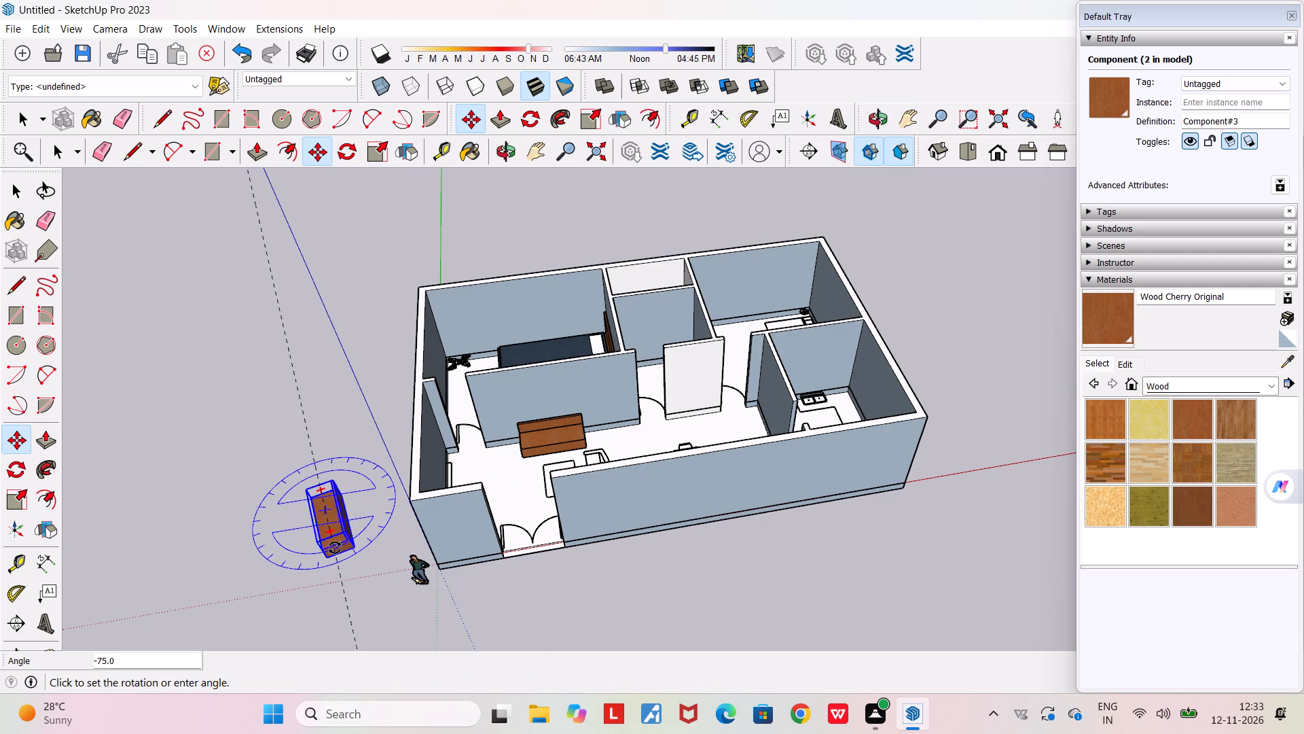
click(322, 561)
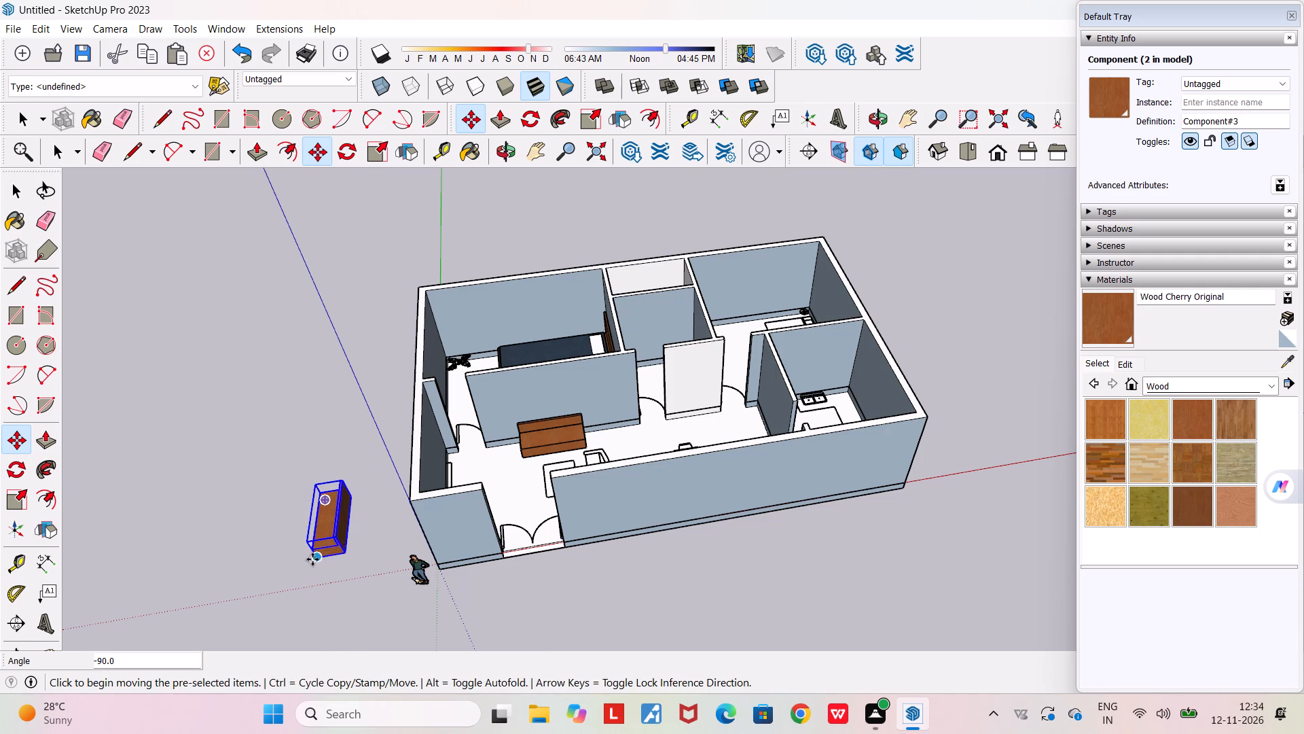
Move the rotated bench copy about 8.85 m into the living room, onto the sofa outline beside the coffee table outline.
click(312, 559)
middle_drag(599, 524, 623, 649)
scroll(602, 543, up, 6)
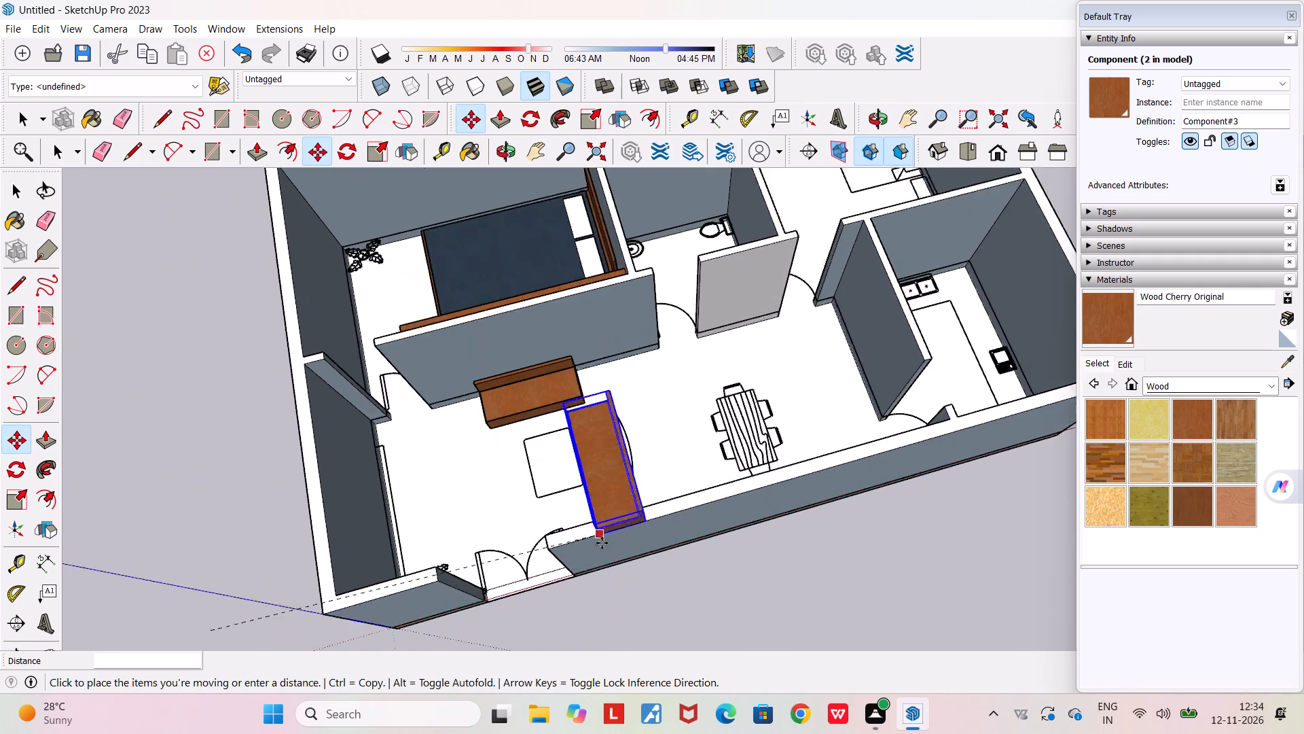
scroll(602, 515, up, 6)
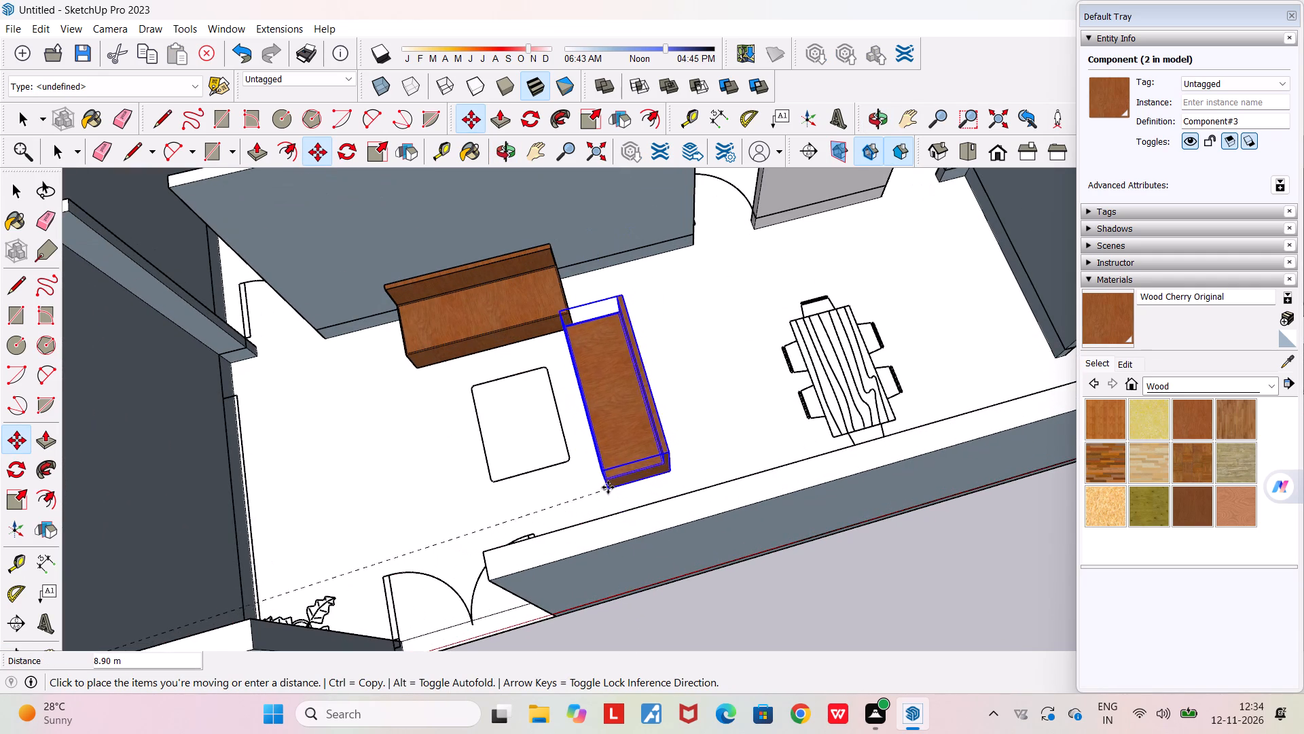
click(609, 486)
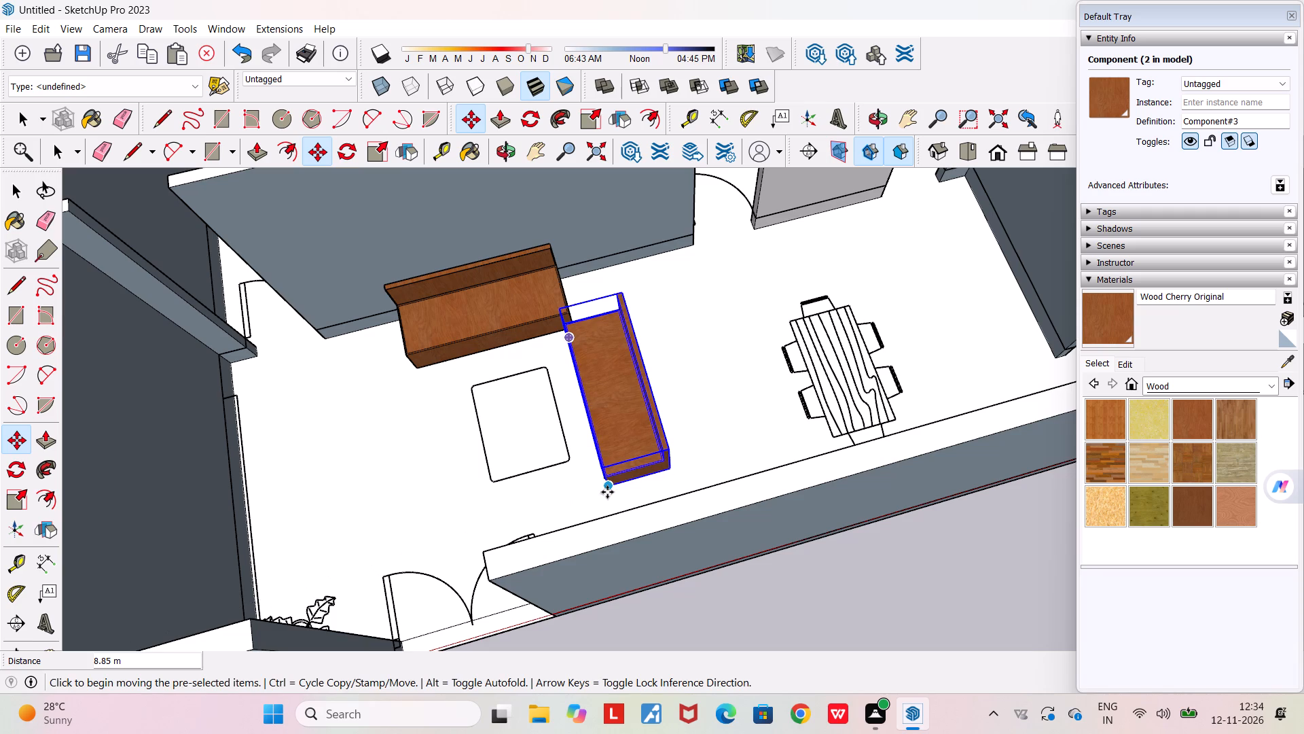
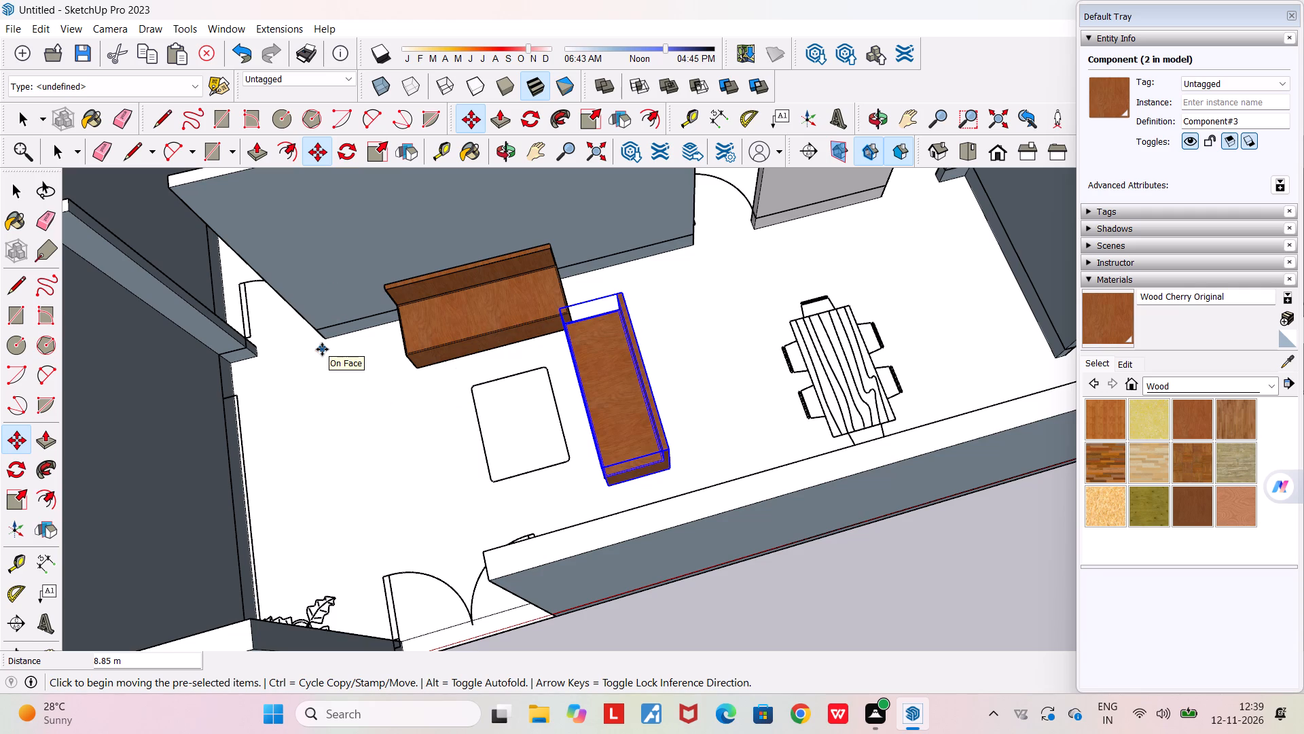
Examine the placement of both cherry-wood benches in the living room and the layout of the other rooms from above.
scroll(322, 349, down, 2)
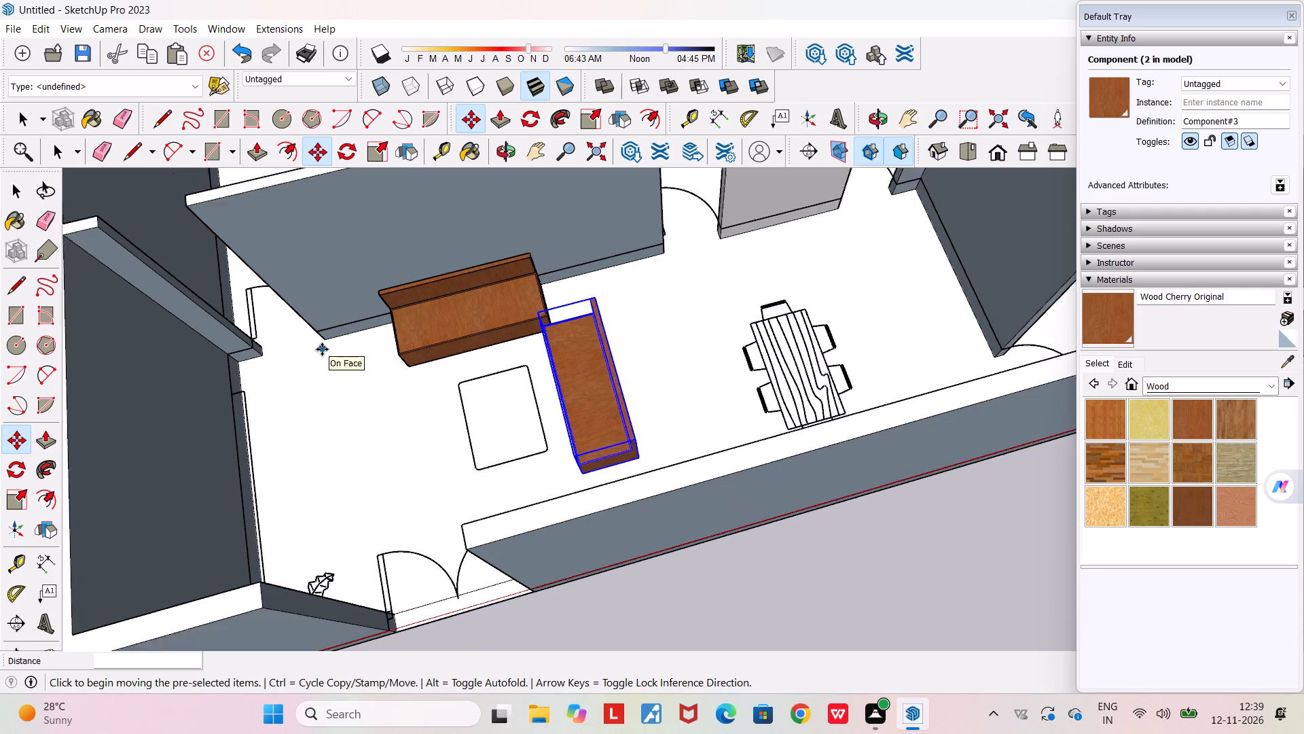
scroll(322, 349, down, 9)
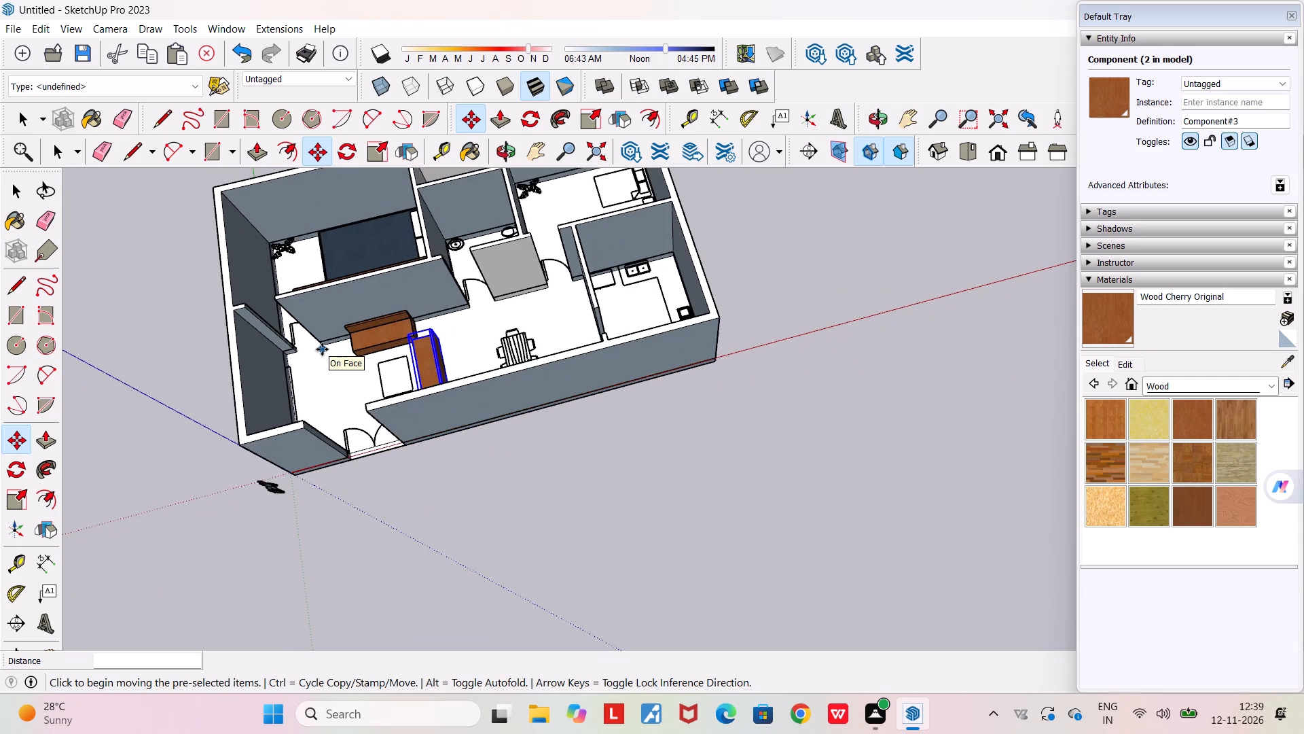
middle_drag(322, 349, 256, 330)
scroll(256, 330, down, 5)
middle_drag(302, 315, 403, 301)
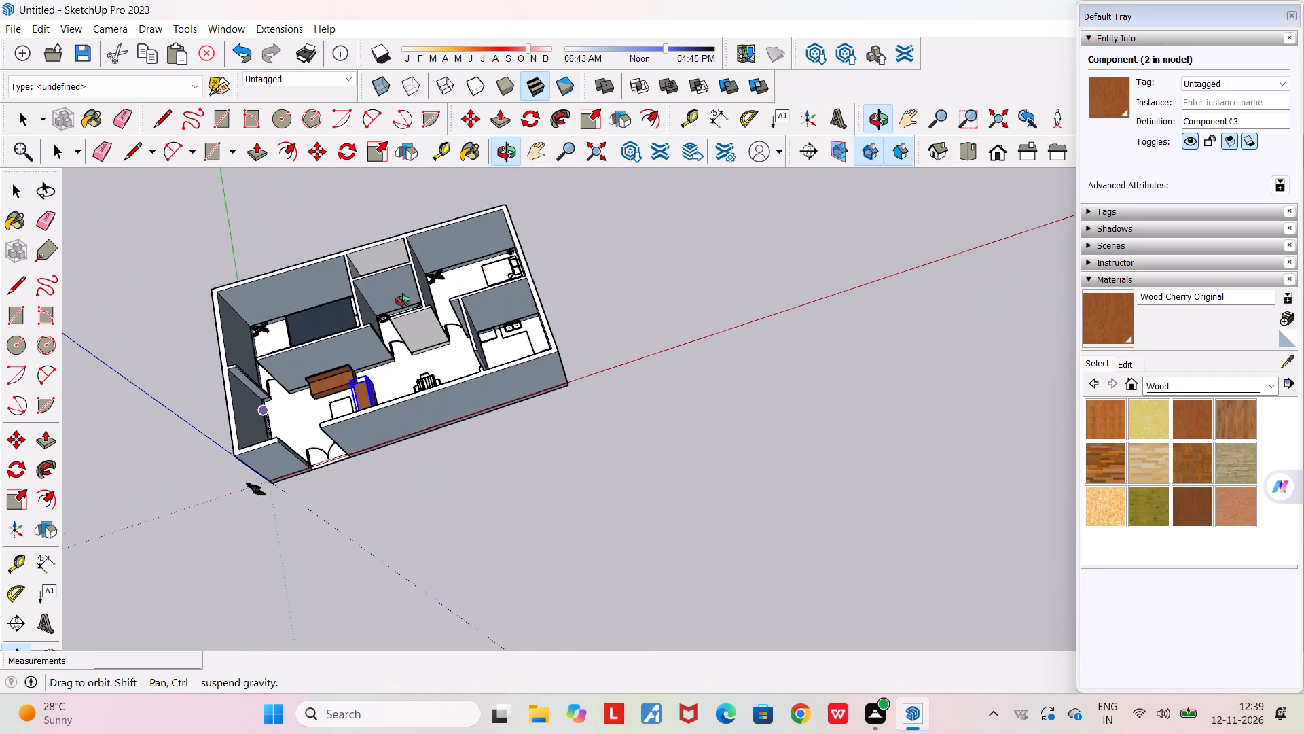
middle_drag(403, 301, 425, 297)
scroll(425, 297, down, 2)
scroll(425, 297, up, 6)
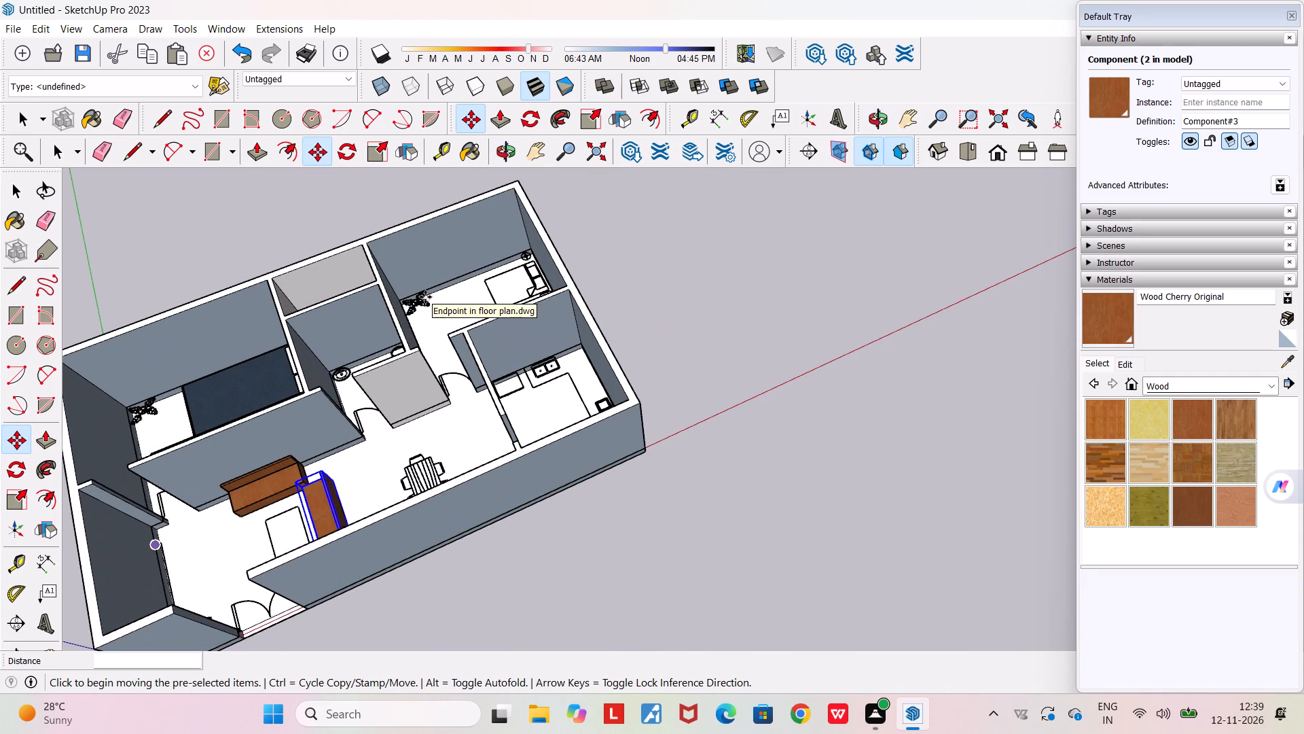
scroll(425, 297, up, 2)
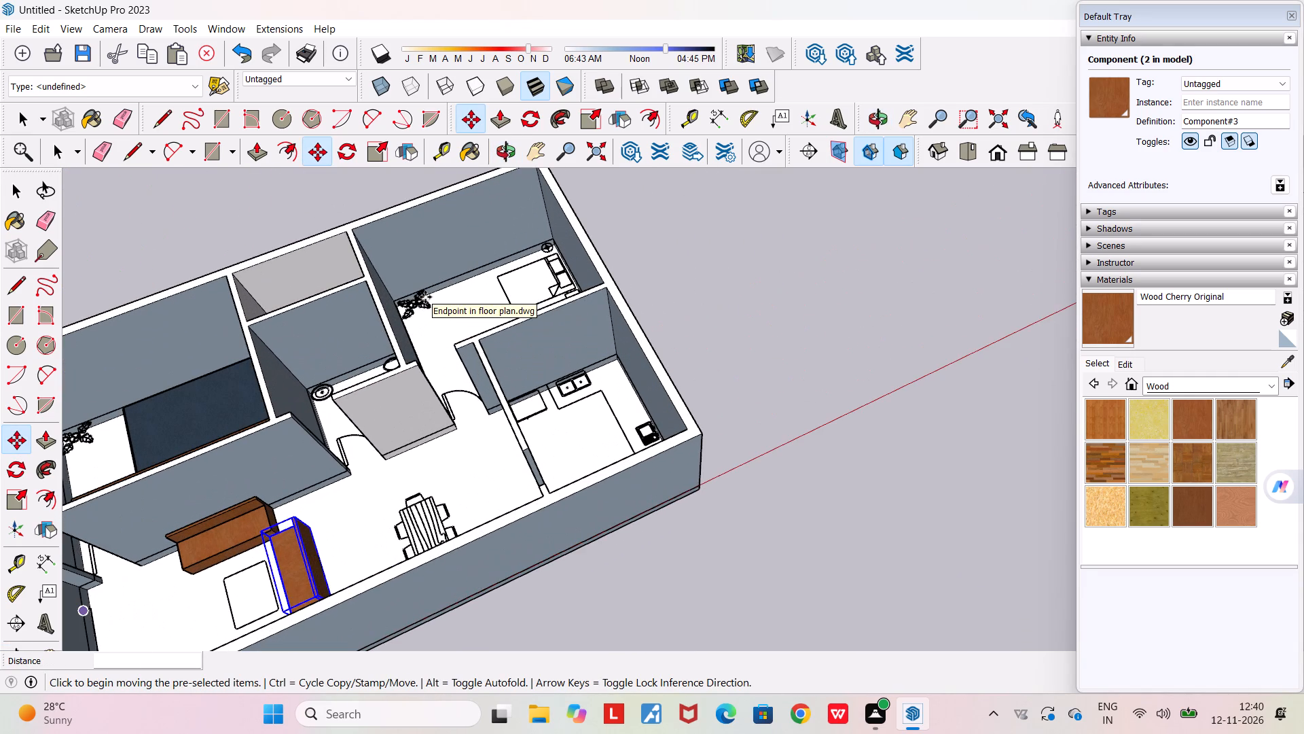
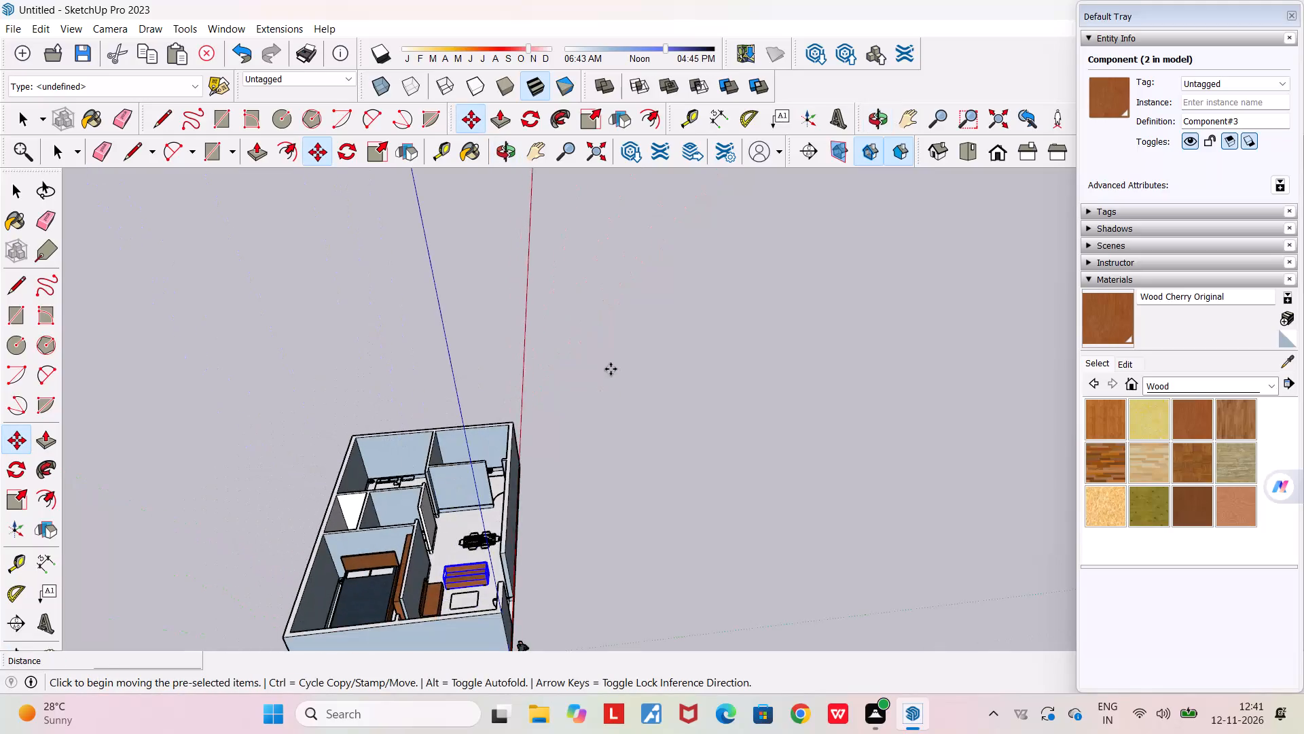
Copy the bed from the furnished bedroom and place the copy over the bed outline in the other bedroom.
scroll(467, 534, up, 8)
key(space)
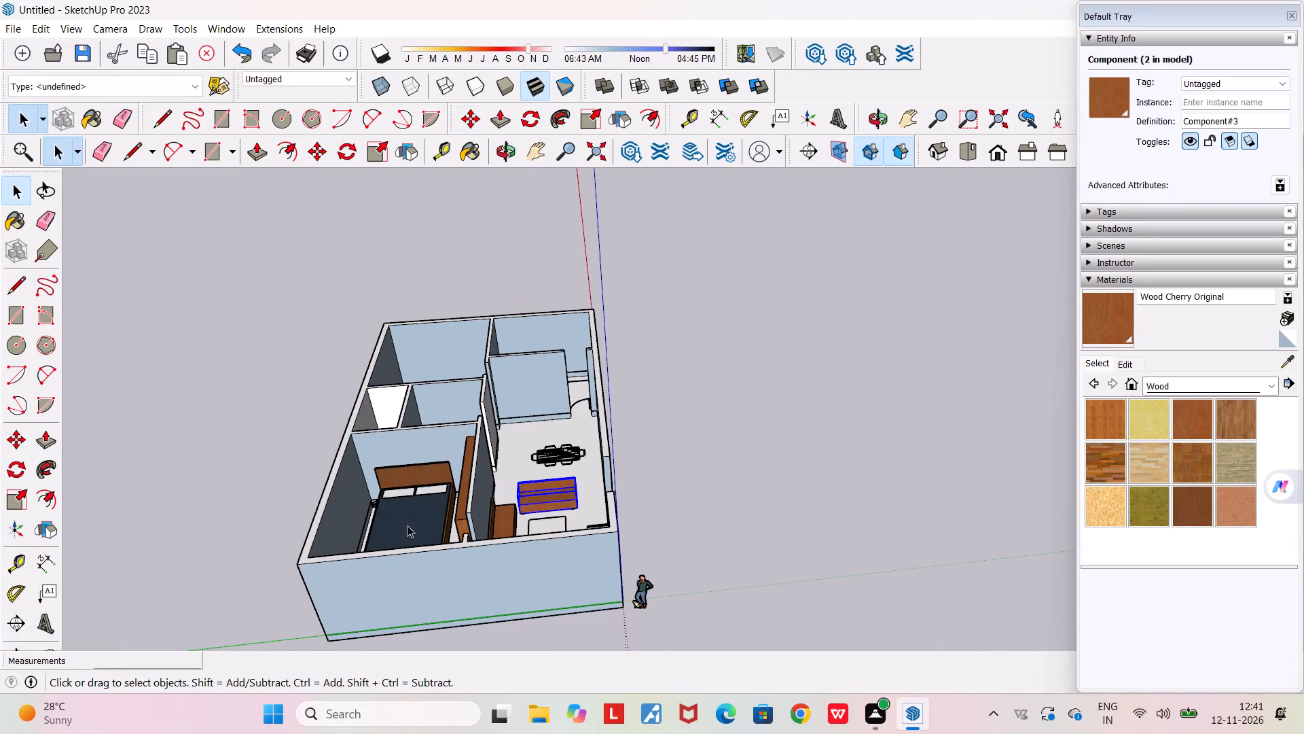
click(412, 522)
key(ctrl+c)
scroll(412, 522, up, 1)
scroll(412, 522, down, 2)
middle_drag(420, 423, 390, 584)
scroll(434, 298, up, 13)
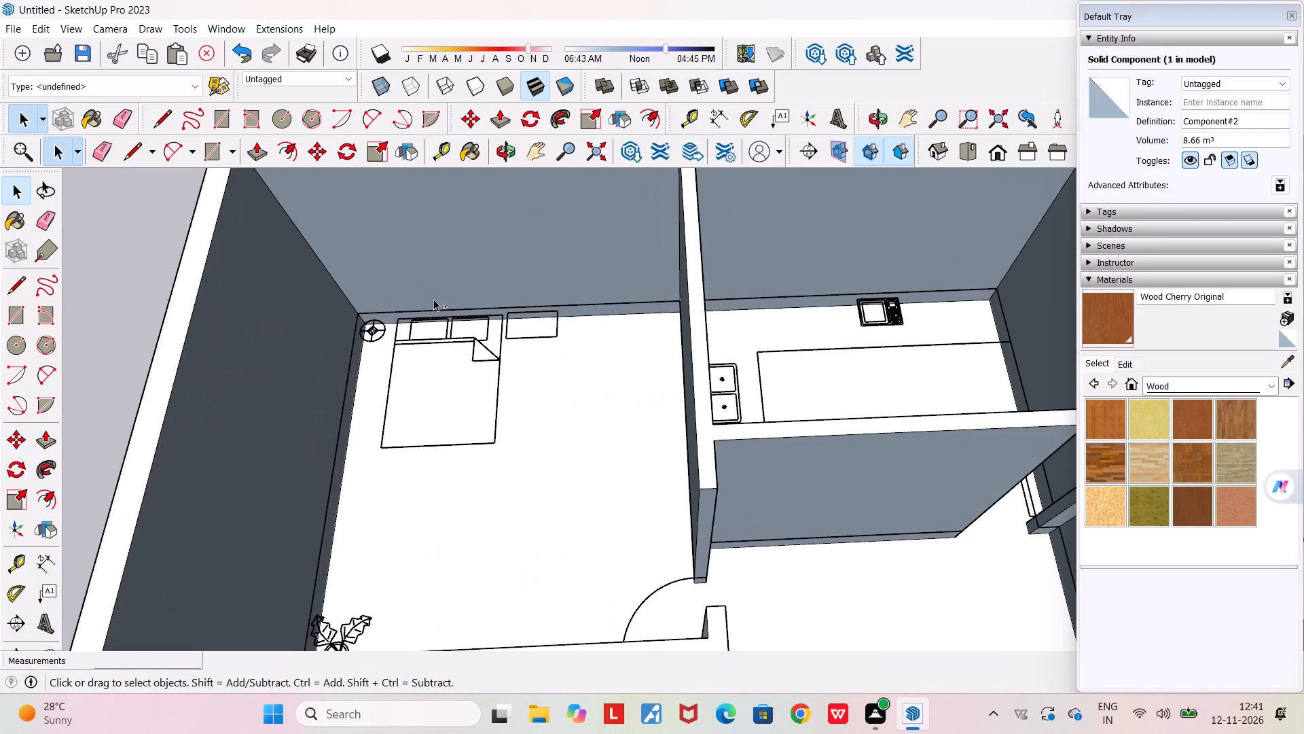
key(ctrl+v)
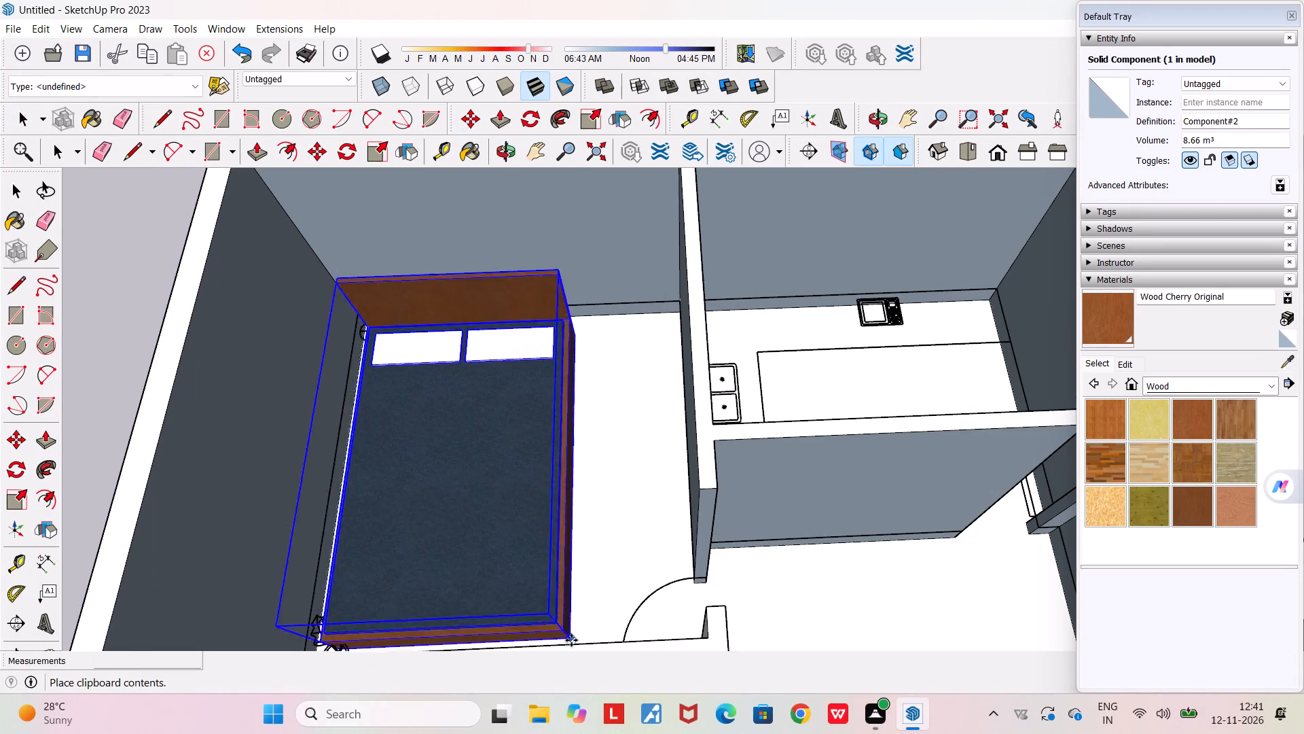
click(574, 633)
middle_drag(674, 502, 713, 389)
scroll(713, 389, down, 6)
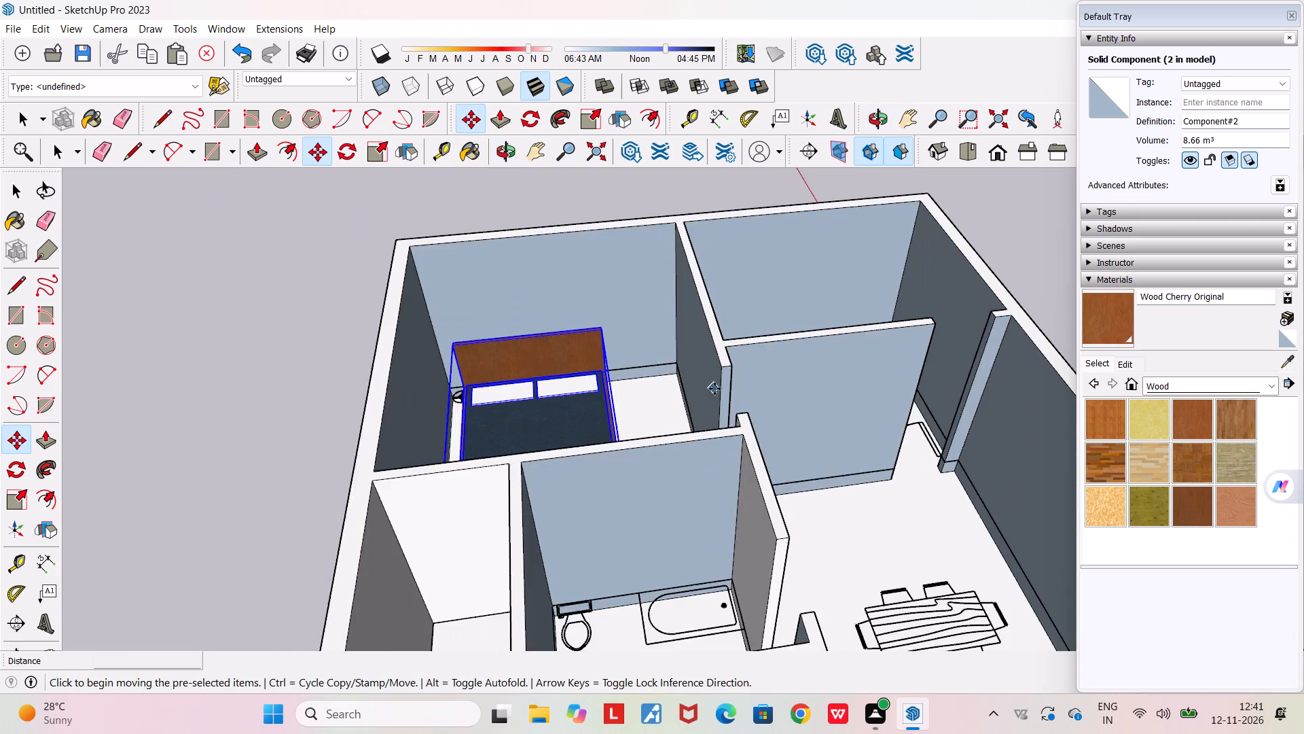
scroll(714, 389, down, 9)
key(space)
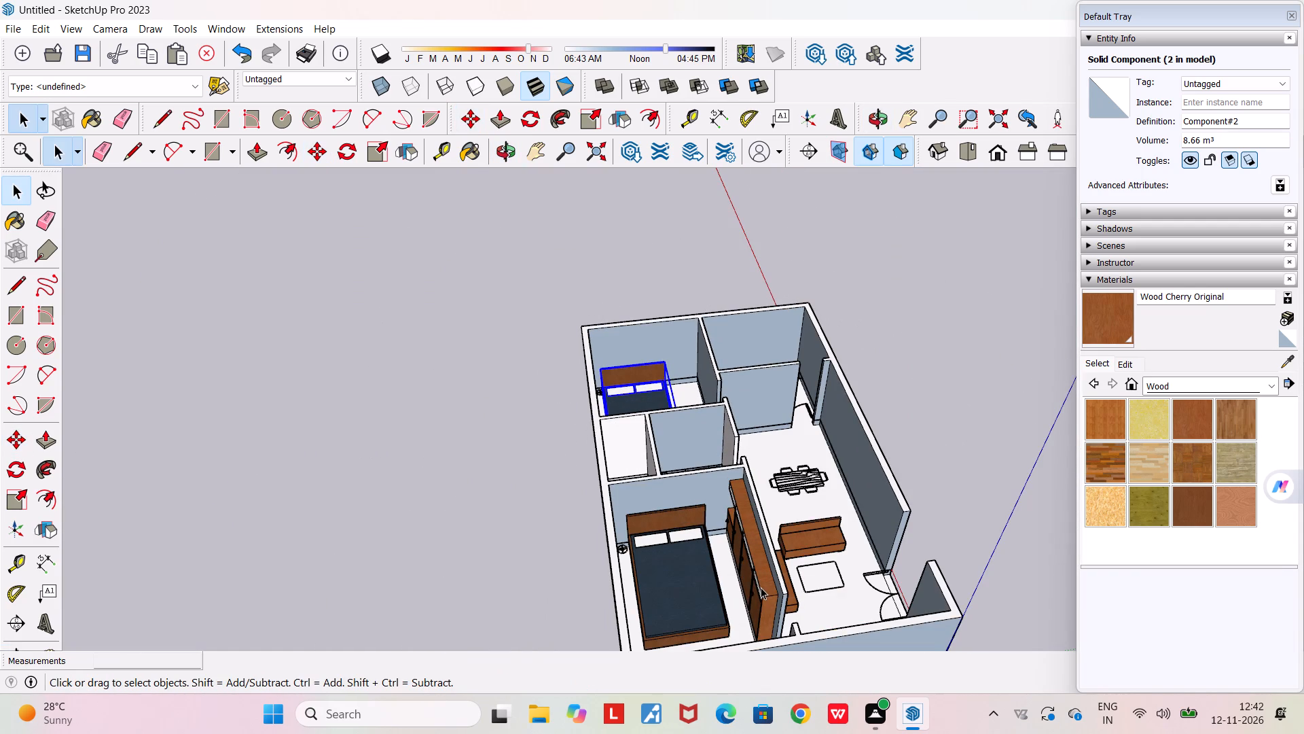
Group the house's connected wall, floor and wardrobe geometry, leaving out the beds and benches.
click(761, 587)
double_click(761, 587)
click(761, 587)
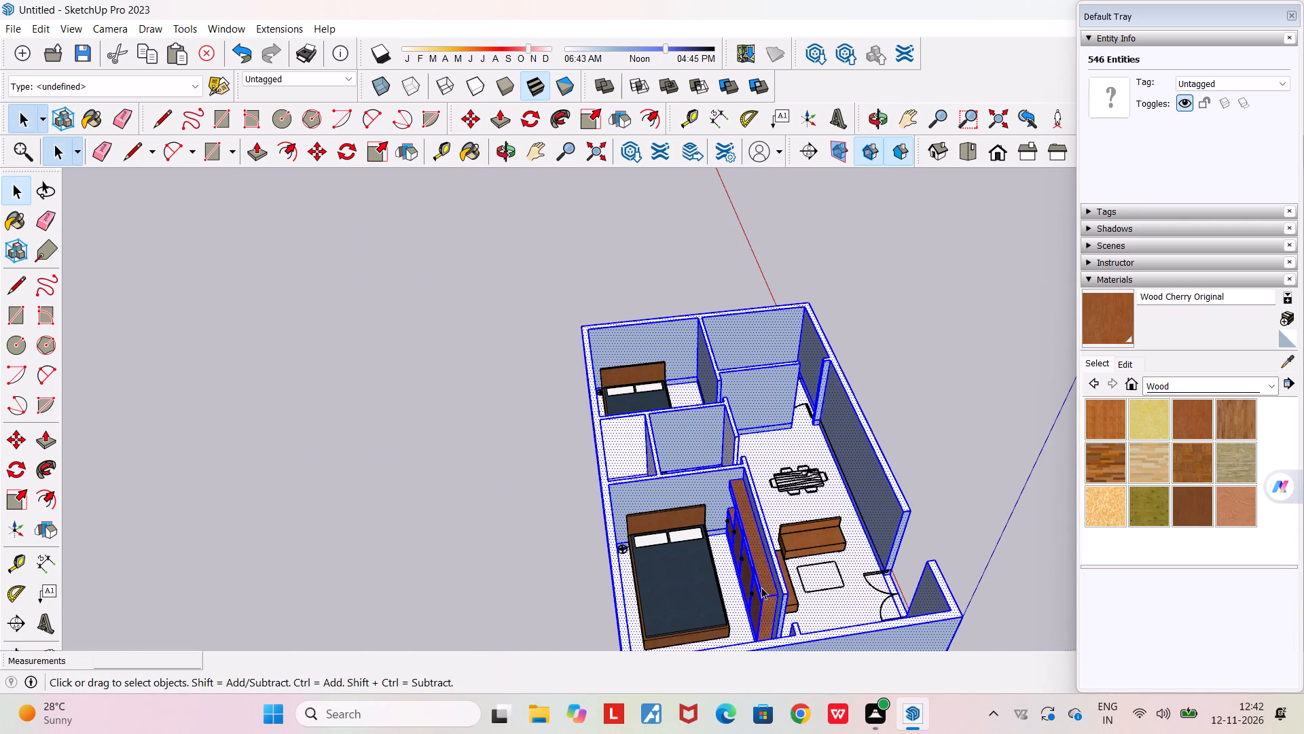
triple_click(761, 587)
triple_click(761, 587)
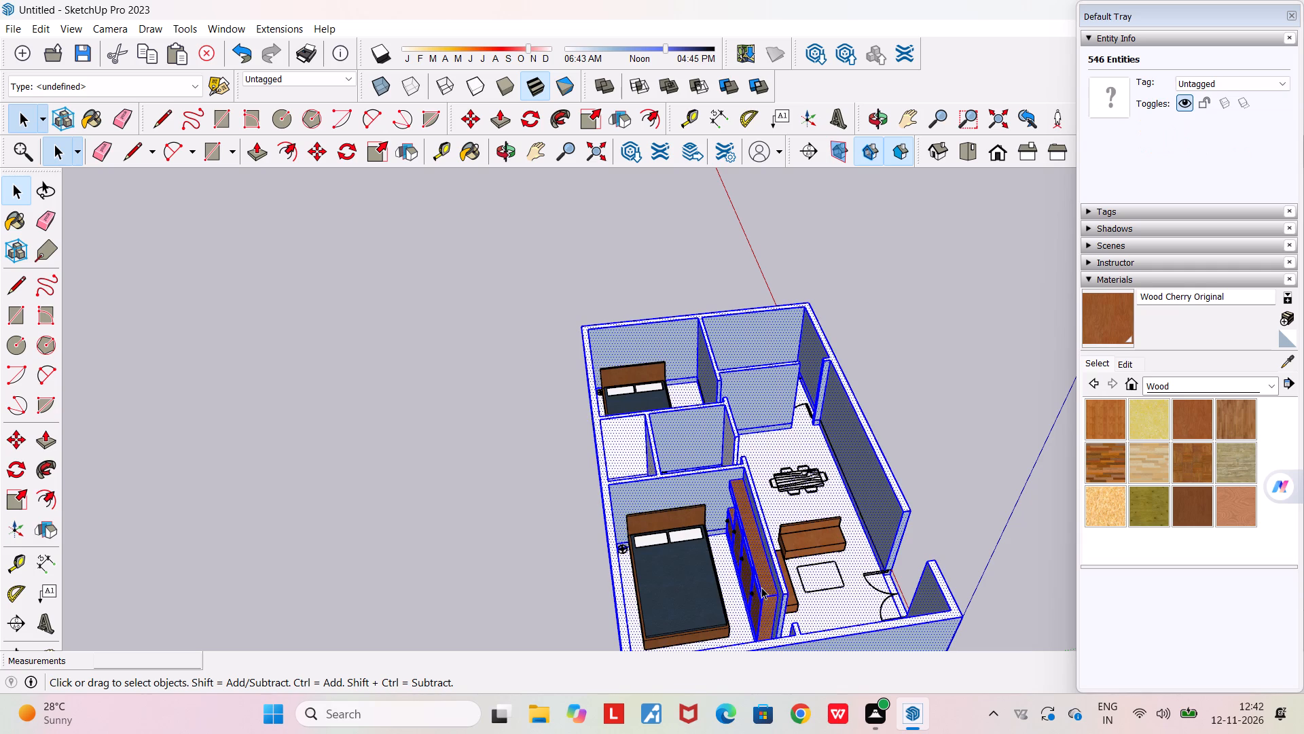
click(761, 587)
right_click(761, 587)
click(847, 472)
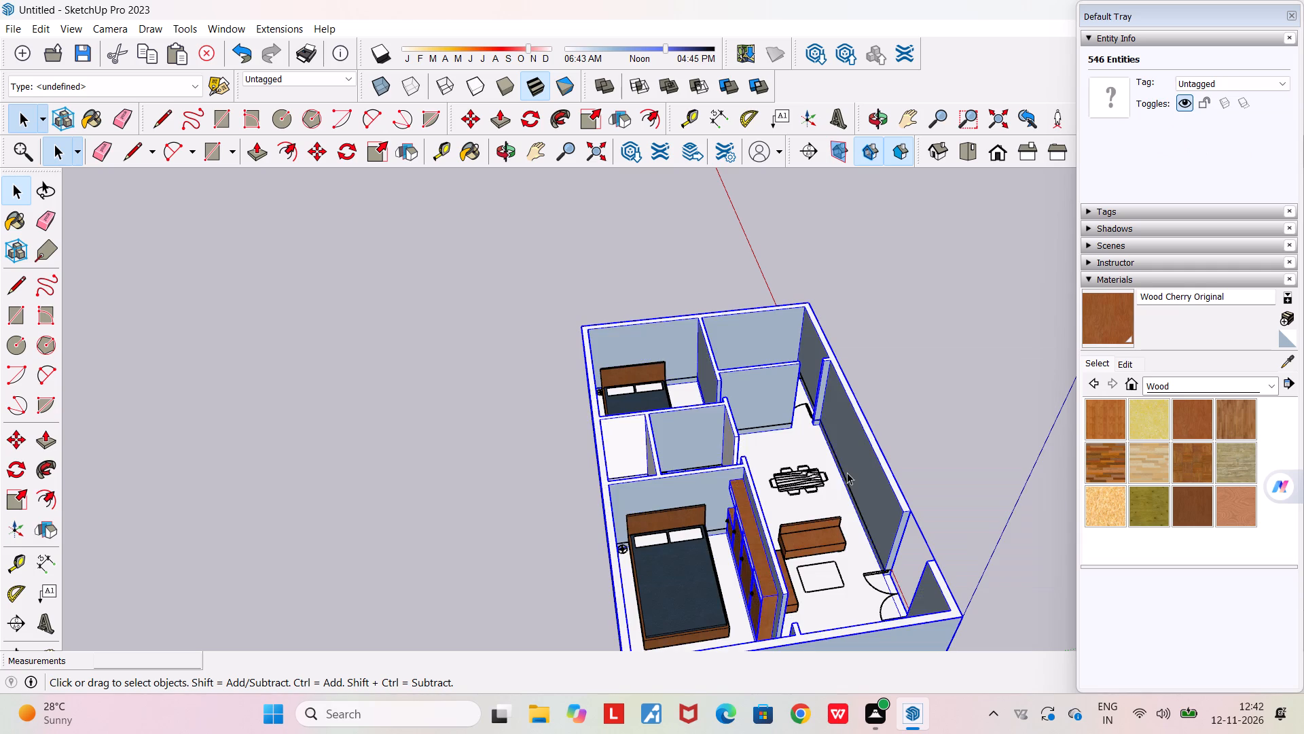
Inside the house group, copy the bedroom wardrobe with the geometry its selection window catches, and place the copy beside the house.
scroll(760, 608, up, 5)
double_click(769, 590)
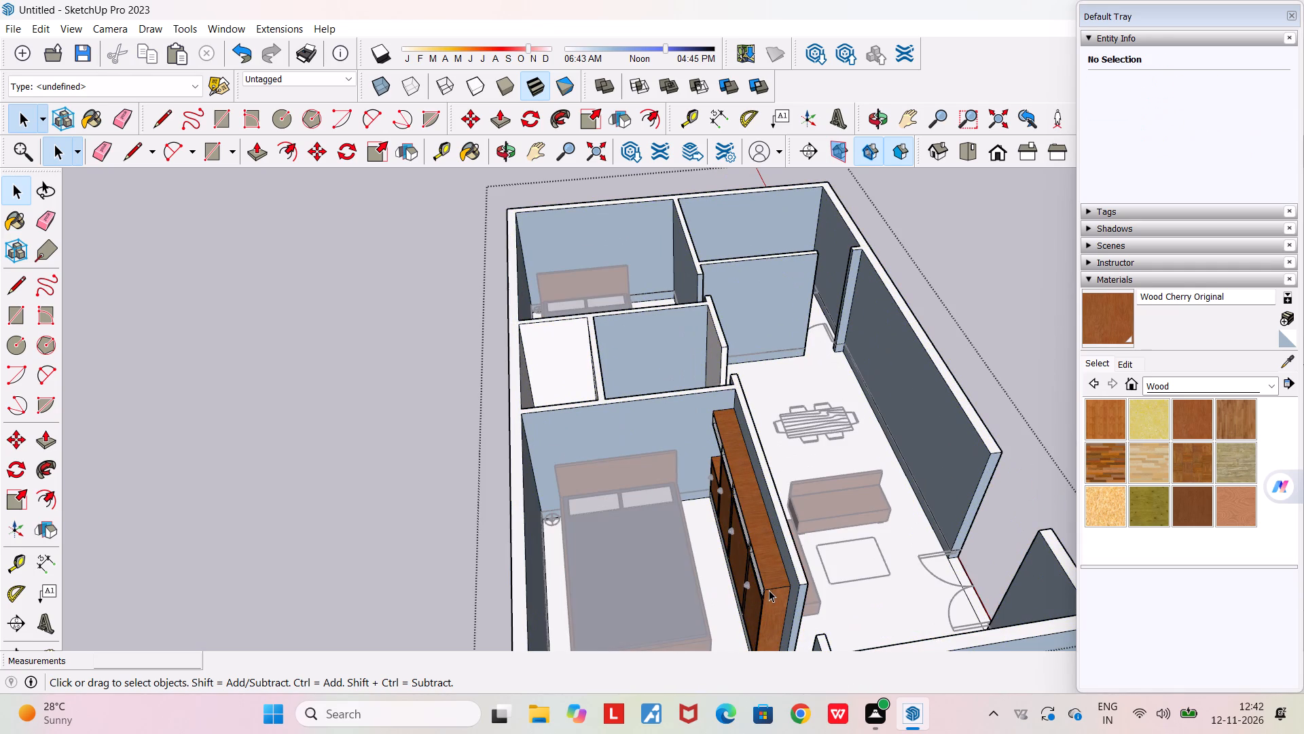
double_click(770, 584)
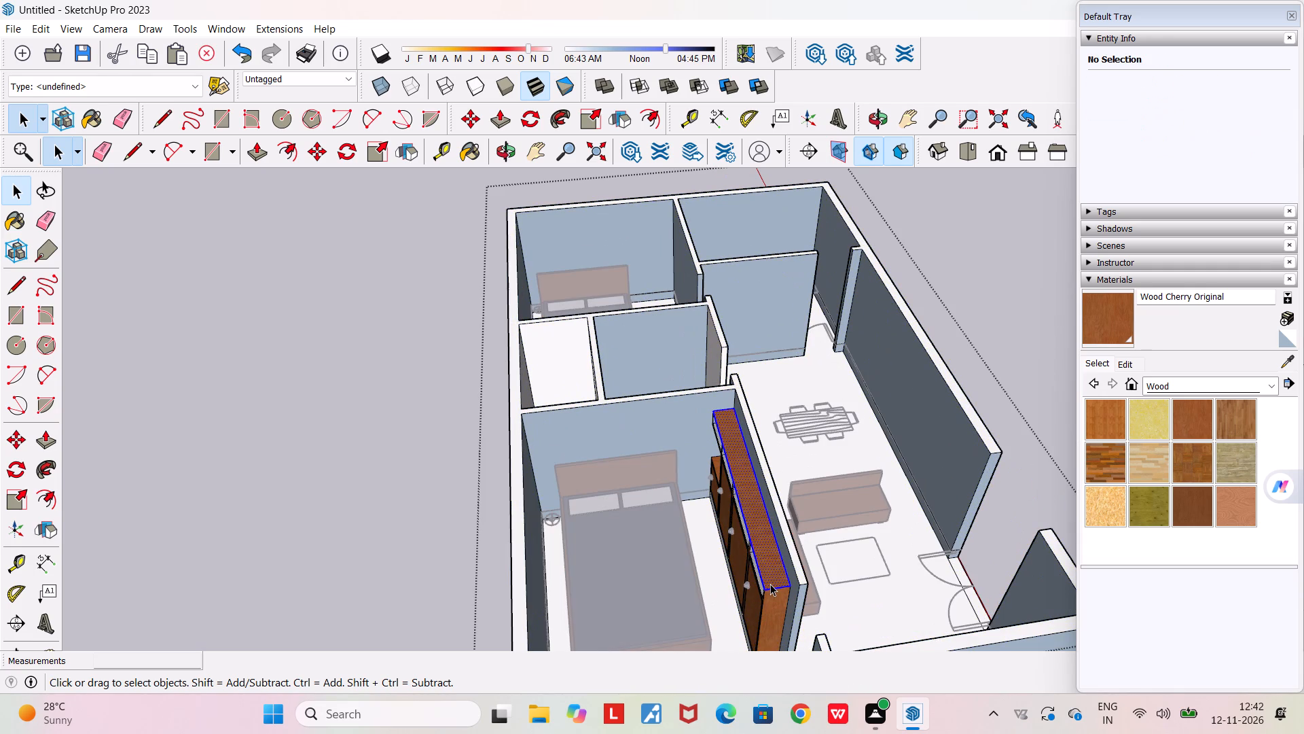
click(770, 584)
double_click(770, 584)
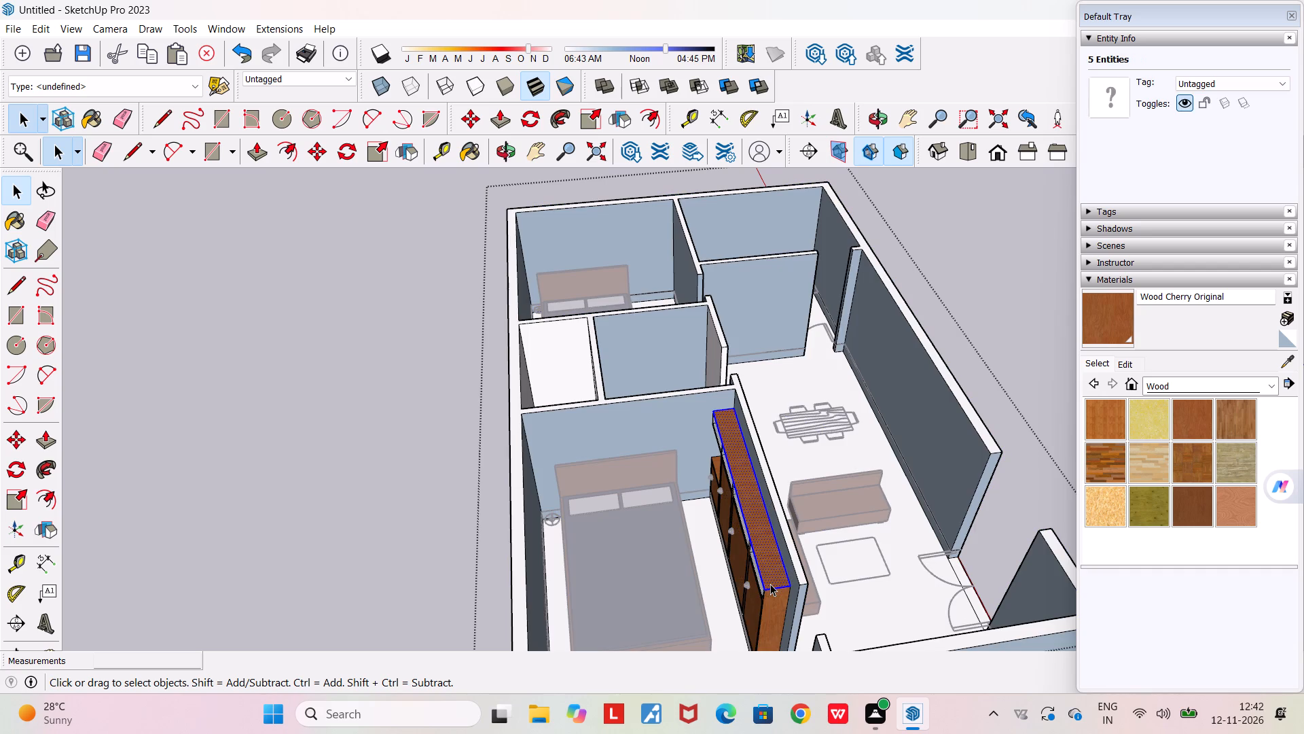
middle_drag(770, 584, 1095, 632)
scroll(837, 486, up, 5)
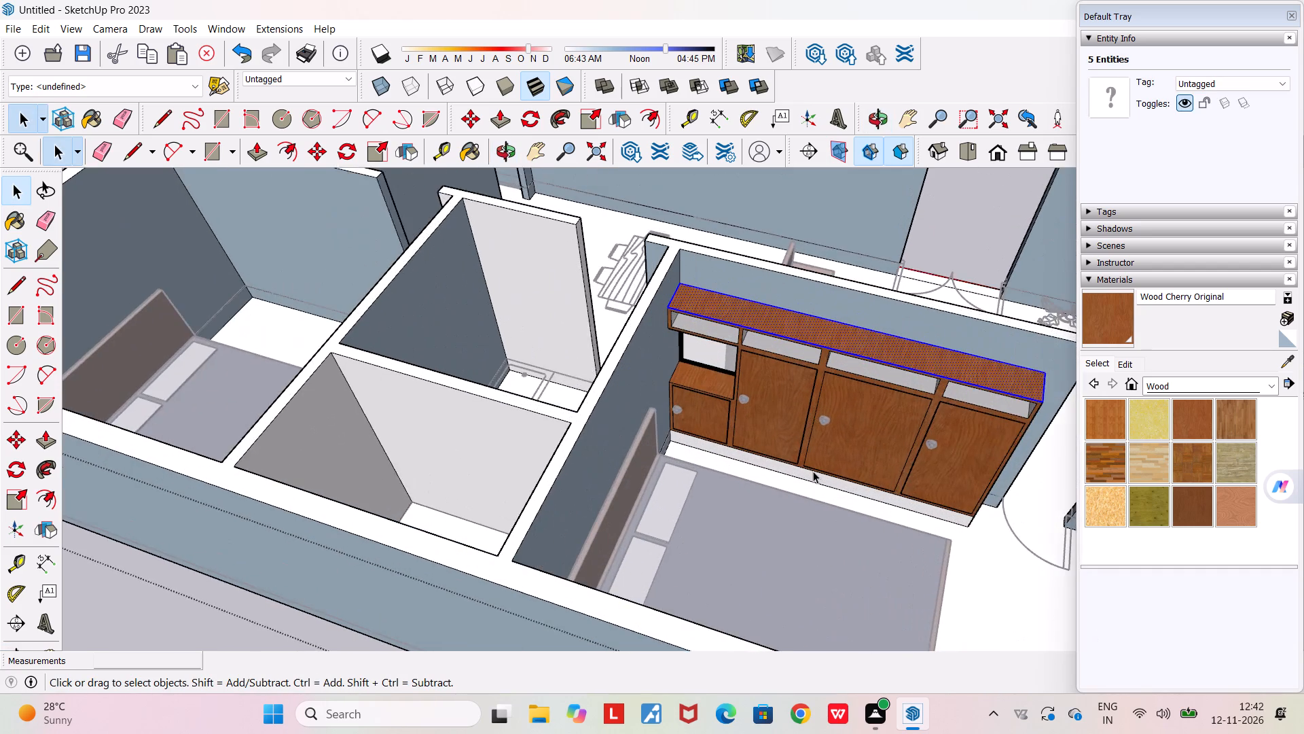
scroll(813, 471, up, 2)
drag(1022, 559, 973, 432)
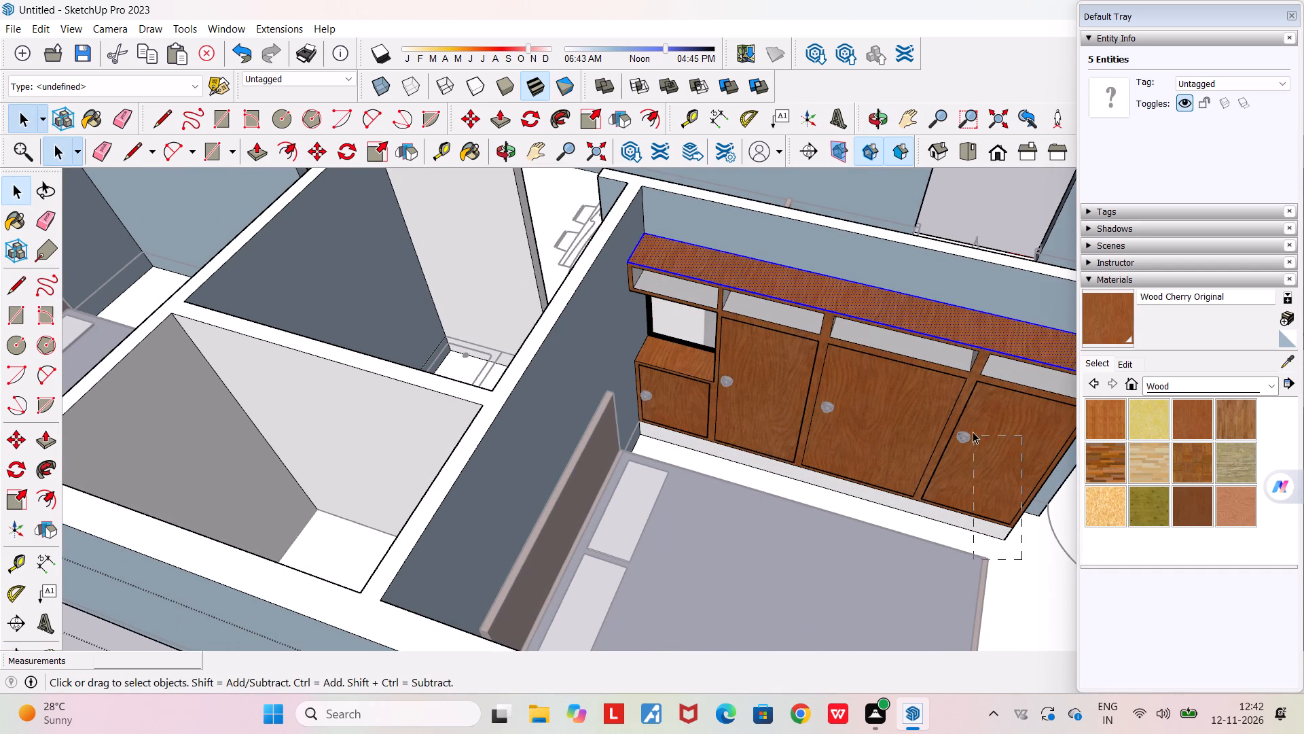
drag(973, 432, 623, 205)
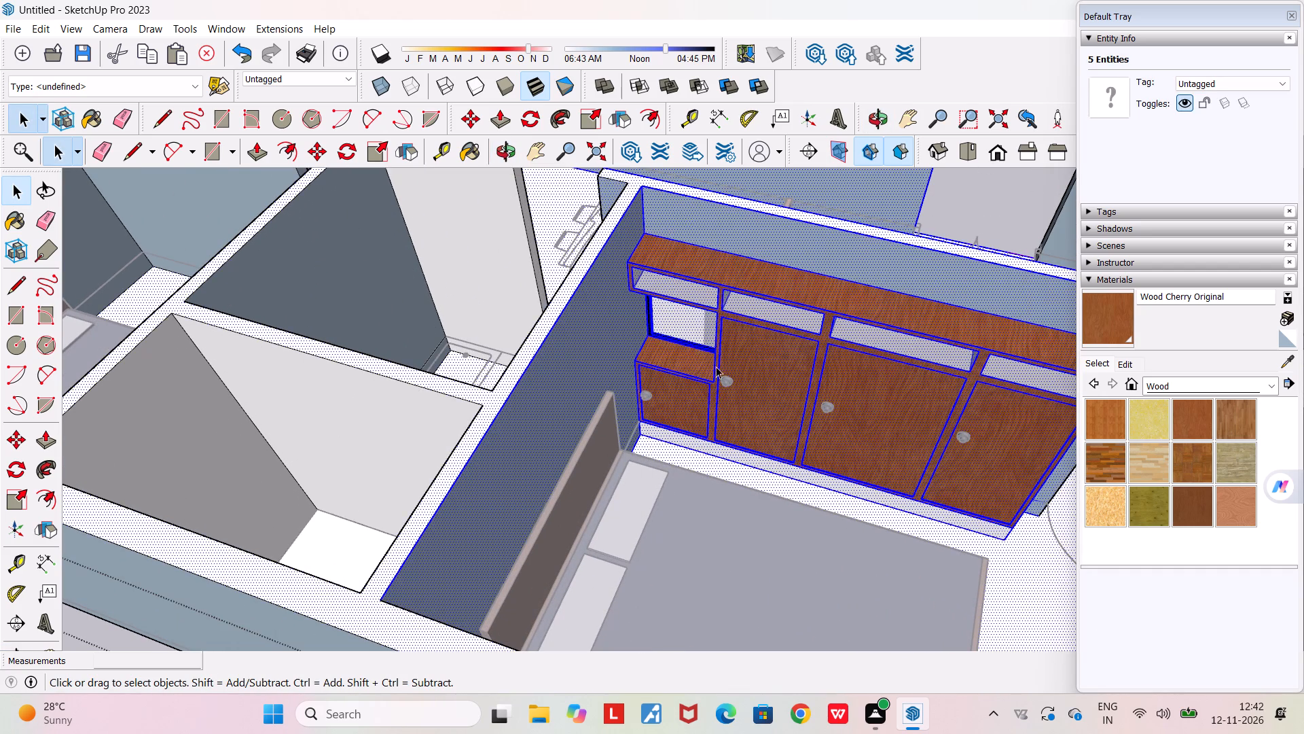
scroll(724, 400, down, 11)
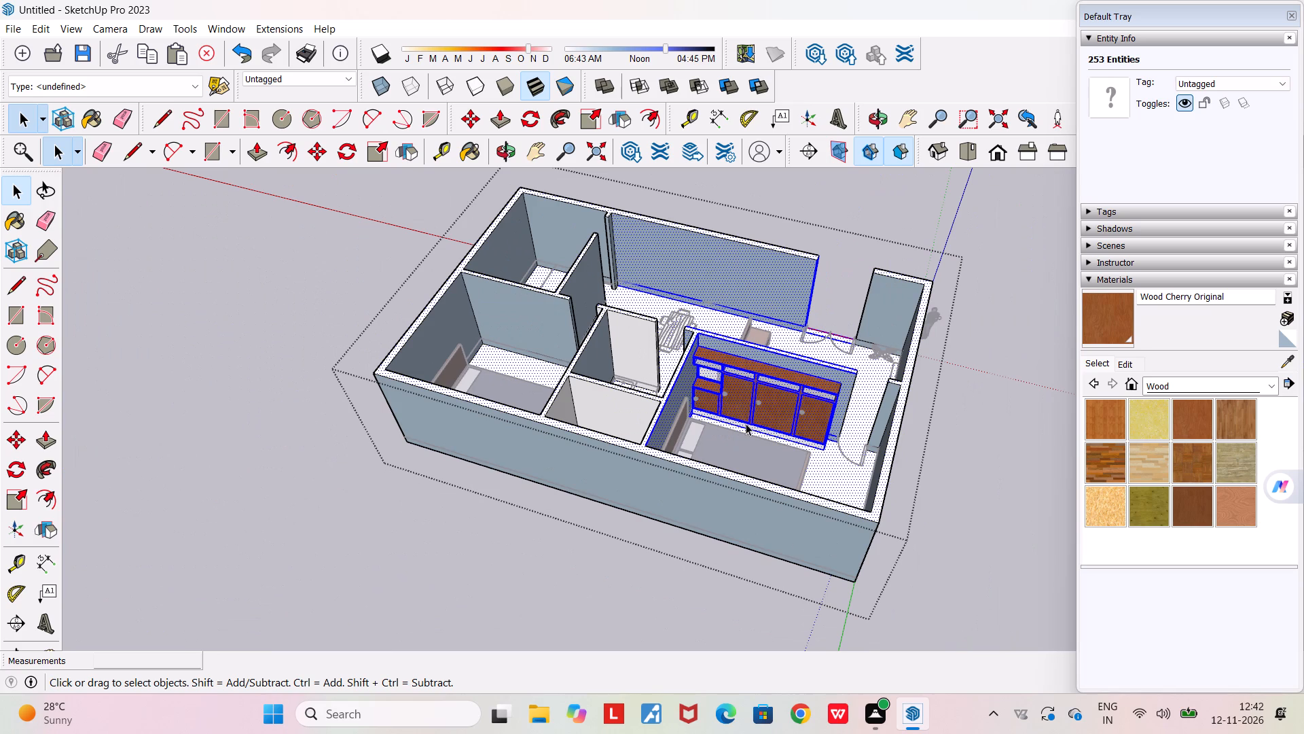
scroll(746, 423, down, 7)
key(ctrl+v)
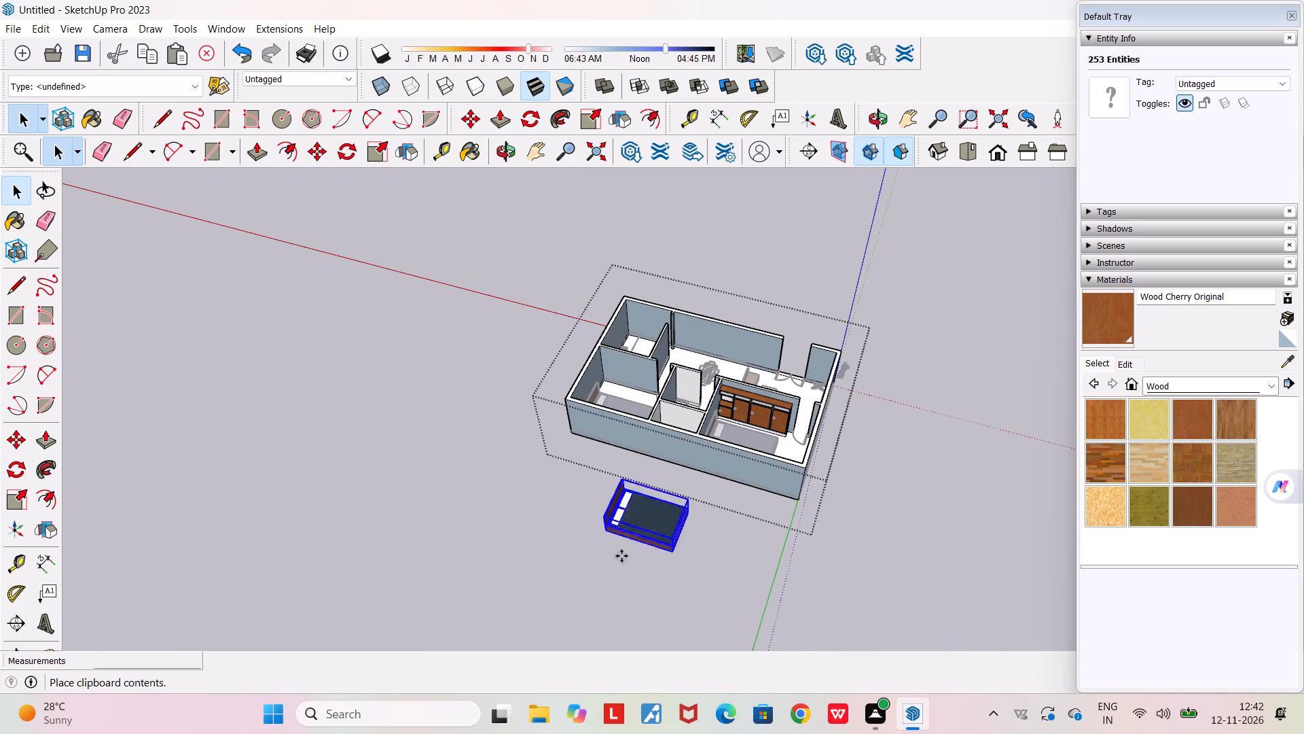
key(Escape)
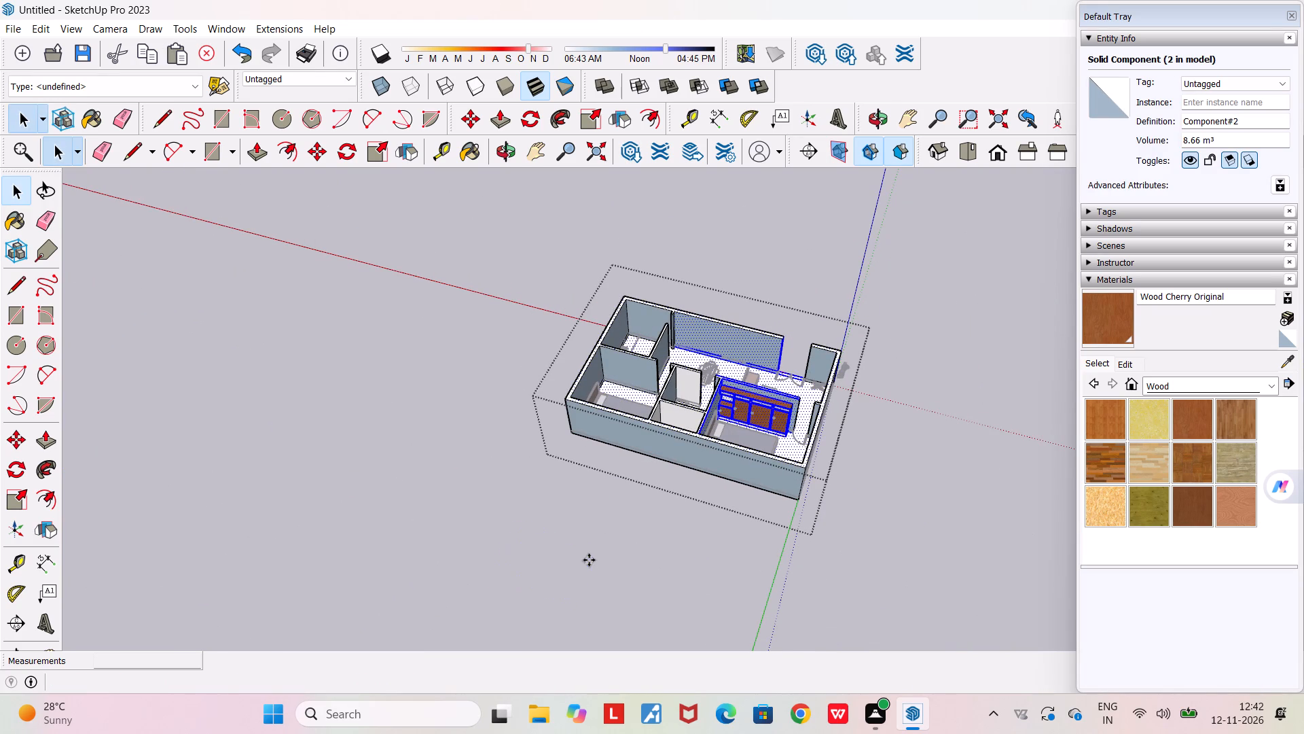
key(ctrl+c)
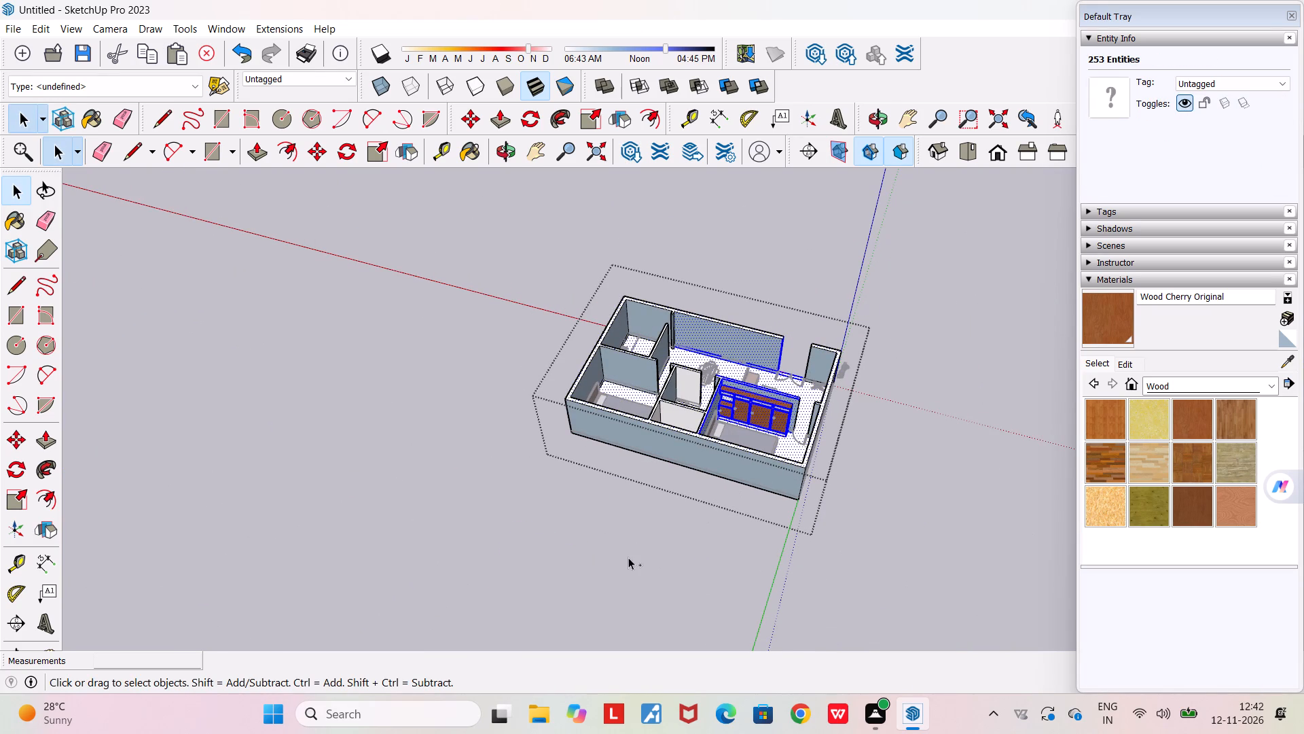
key(ctrl+v)
click(634, 538)
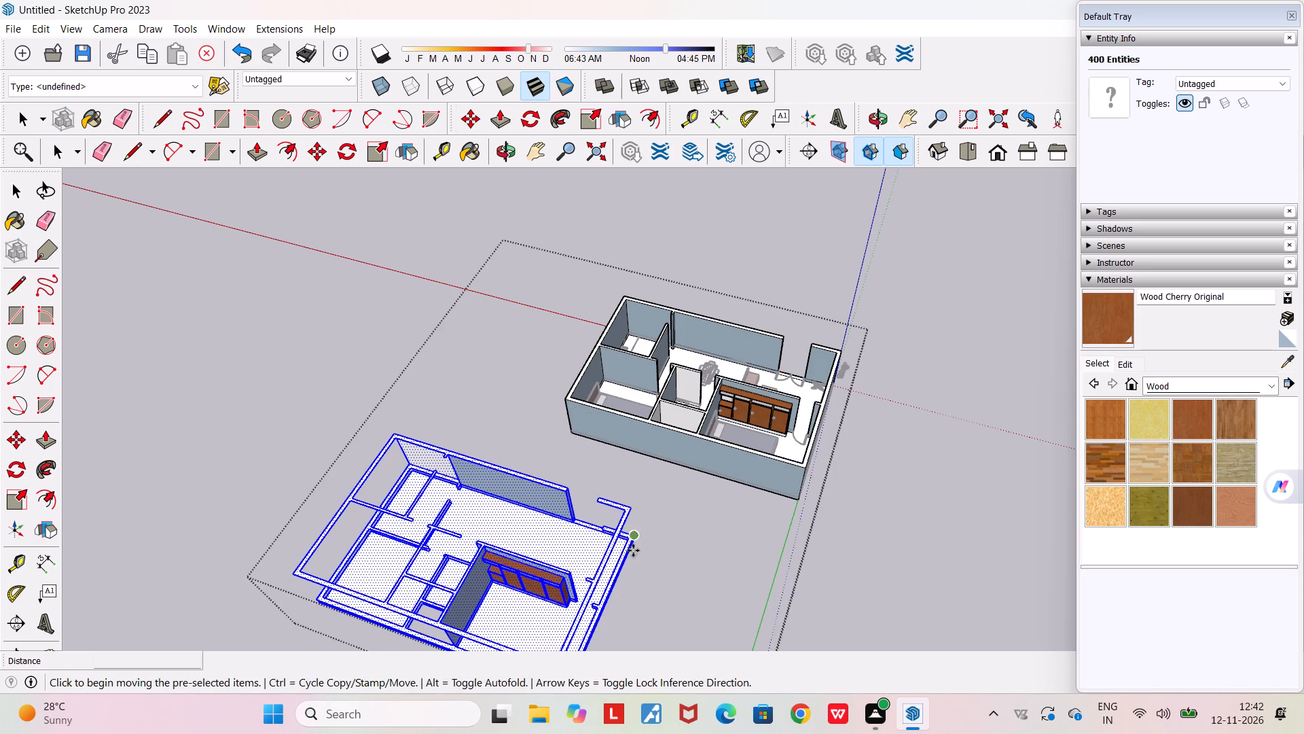
middle_drag(579, 569, 458, 462)
scroll(416, 513, up, 5)
key(space)
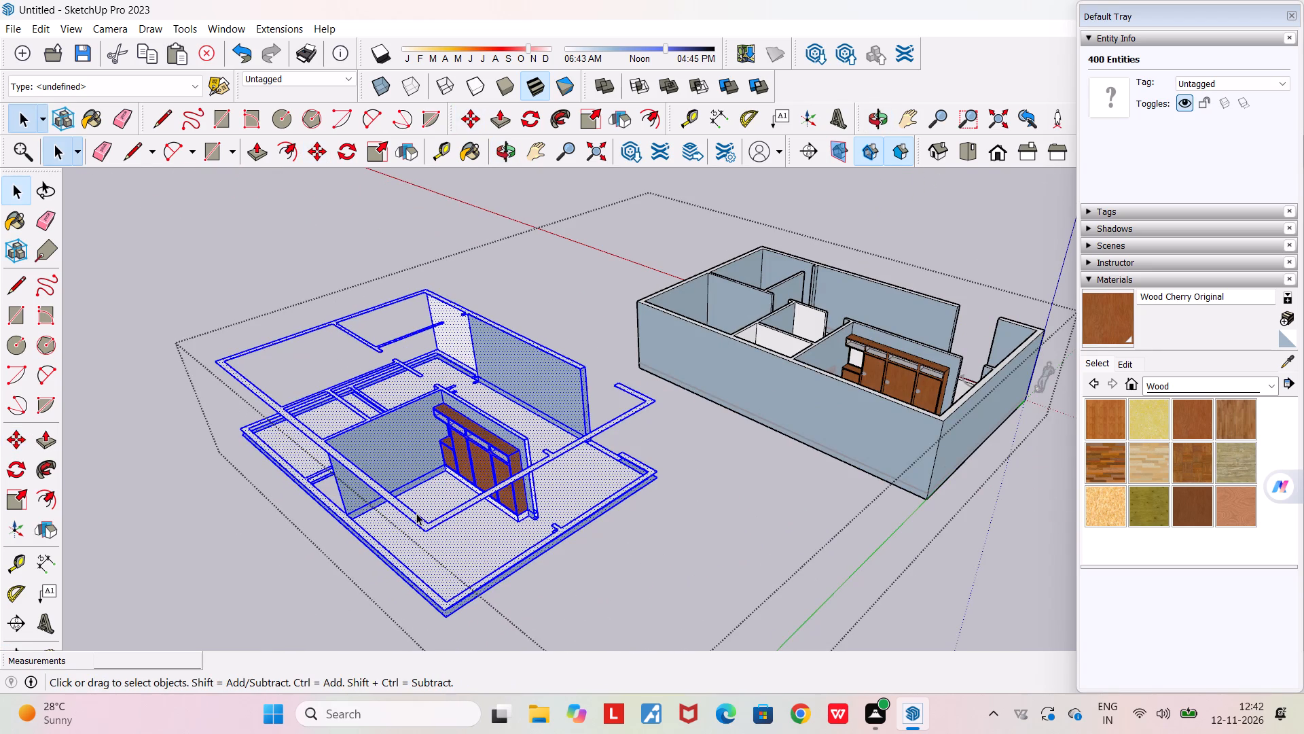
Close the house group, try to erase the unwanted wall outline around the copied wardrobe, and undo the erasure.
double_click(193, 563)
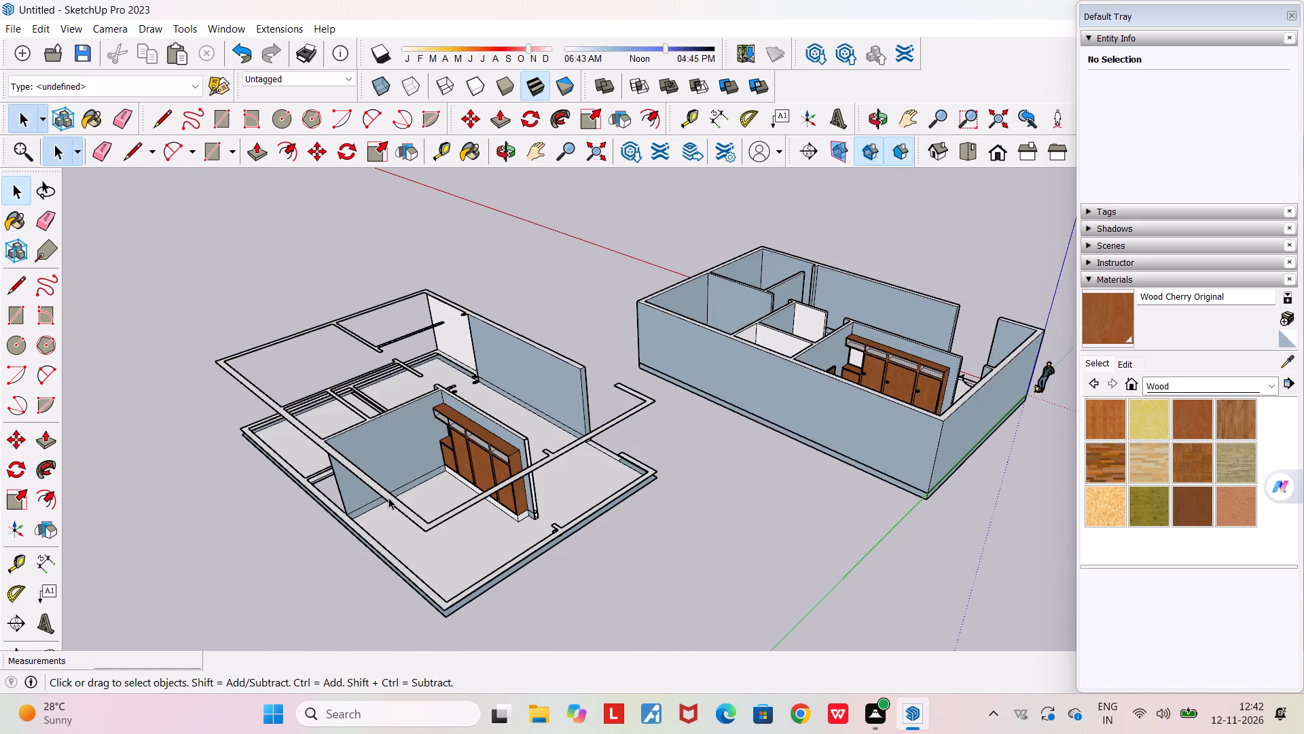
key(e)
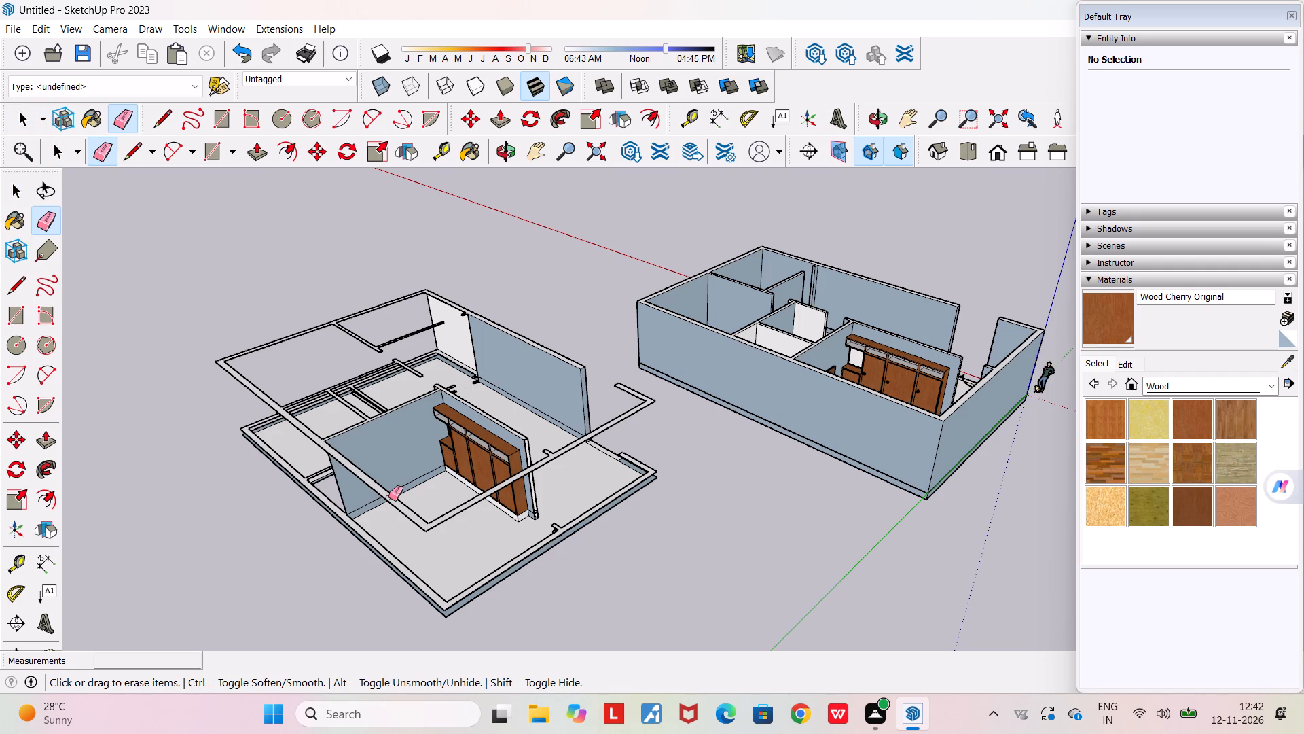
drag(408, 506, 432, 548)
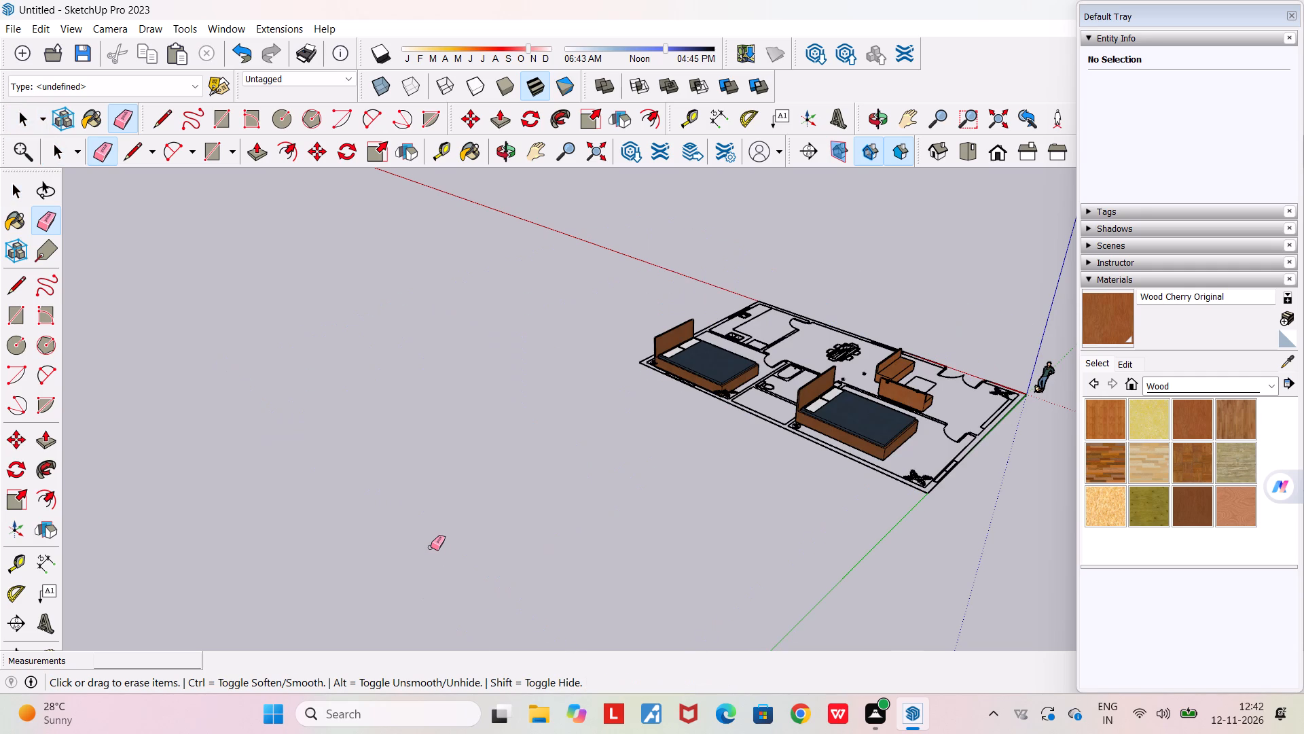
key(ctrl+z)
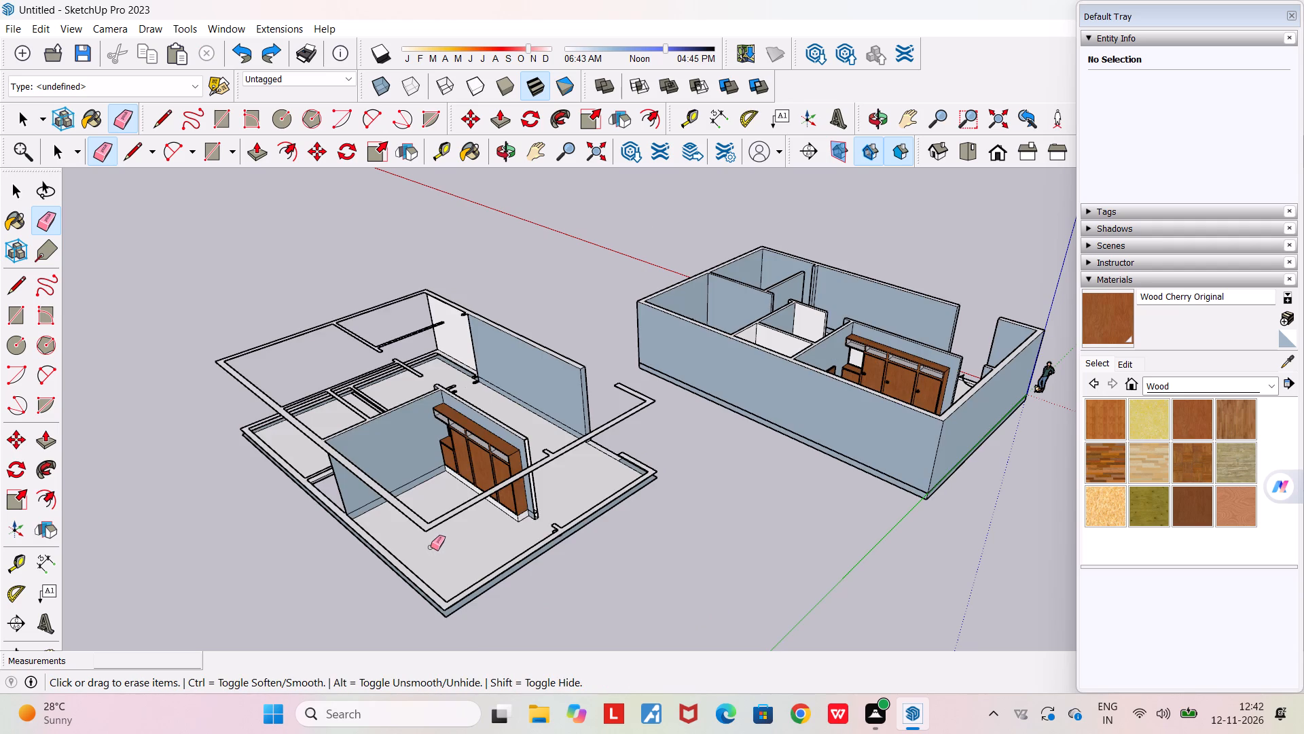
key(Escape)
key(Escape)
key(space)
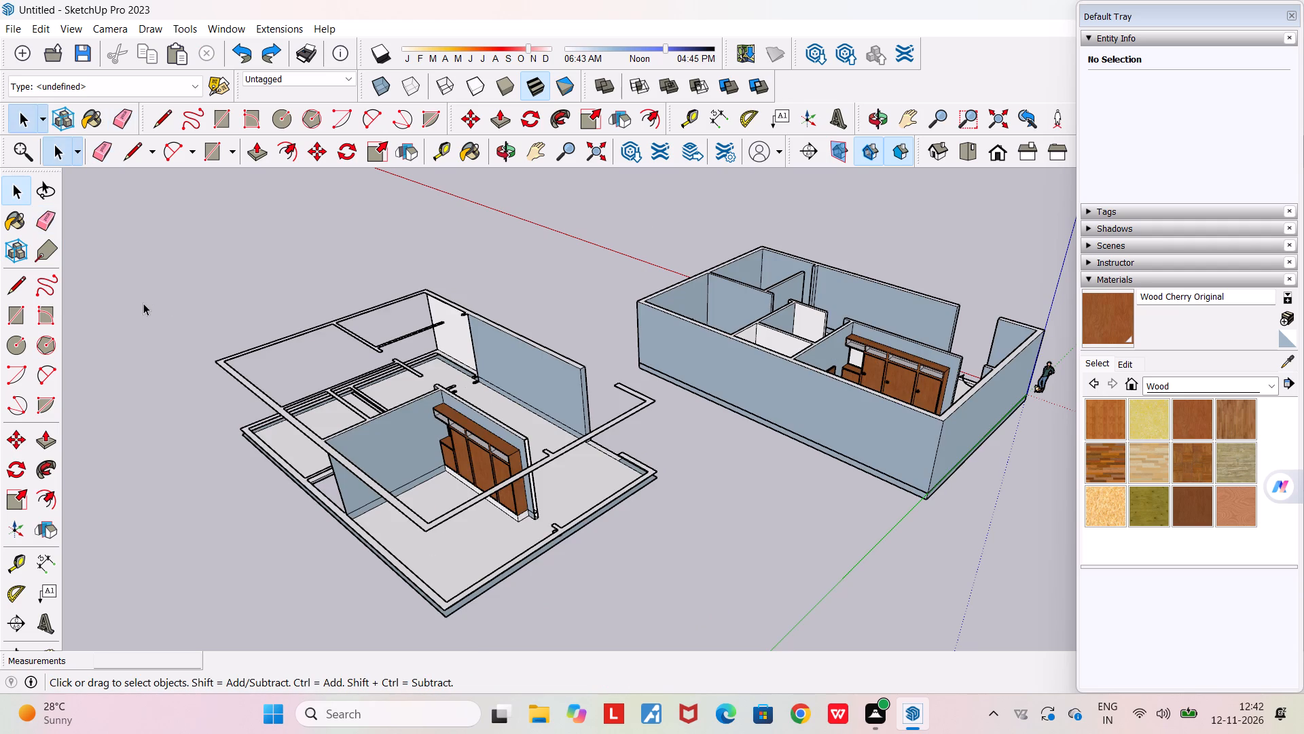
Inside the house group, select the whole copied geometry beside the house and make it a component.
drag(141, 298, 657, 613)
middle_drag(629, 577, 427, 637)
scroll(428, 637, down, 4)
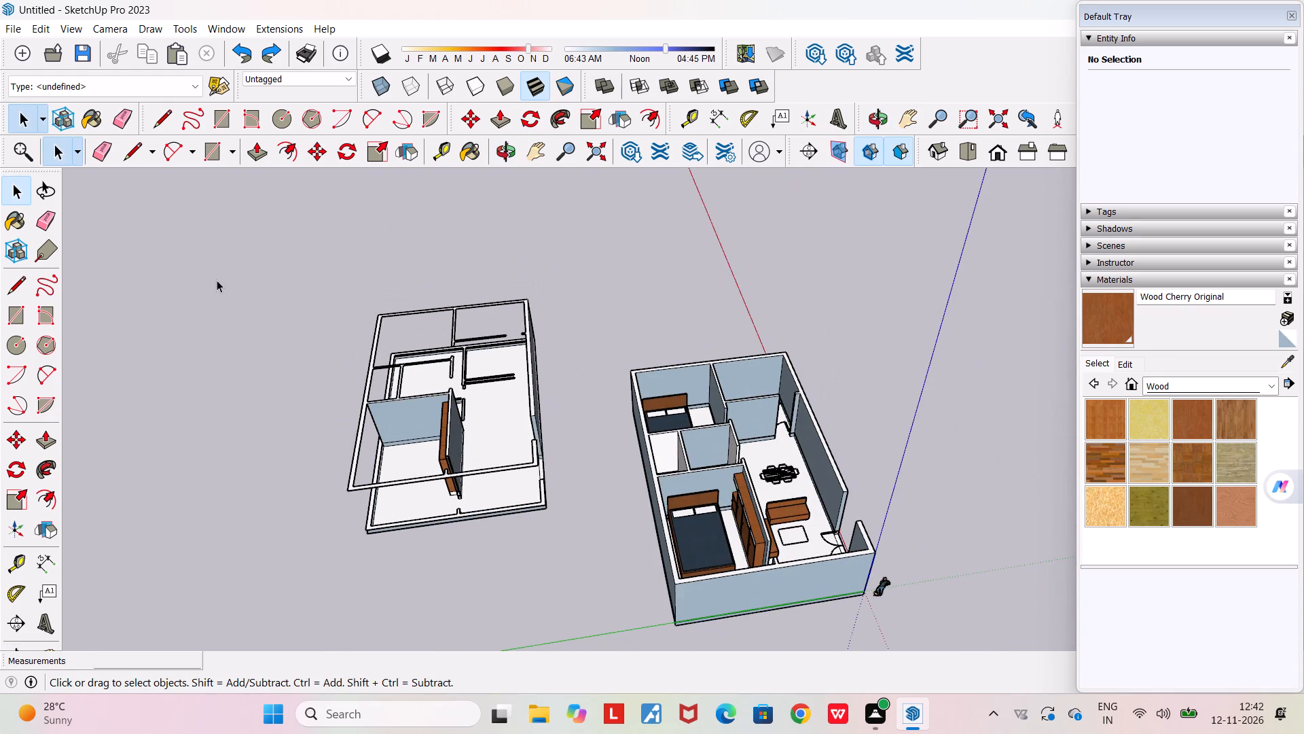
drag(217, 280, 577, 597)
double_click(515, 501)
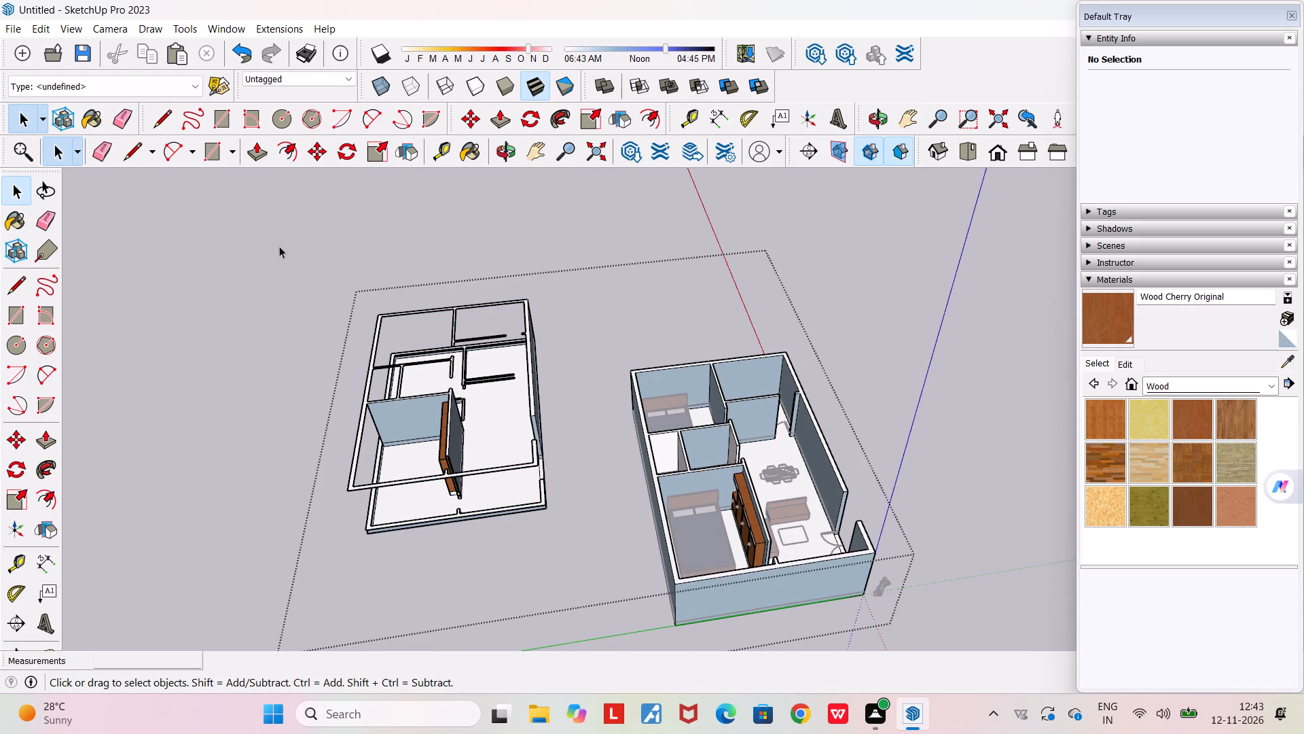
drag(278, 246, 588, 569)
right_click(437, 466)
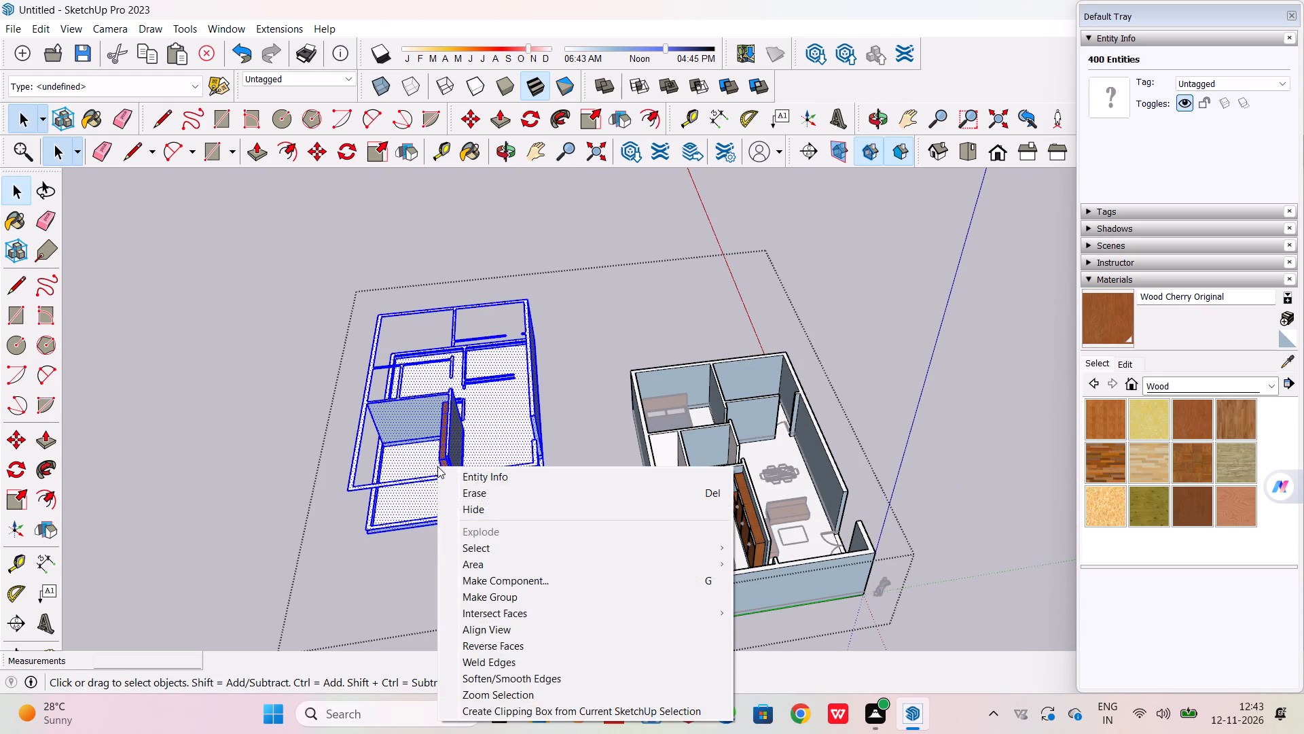
click(503, 582)
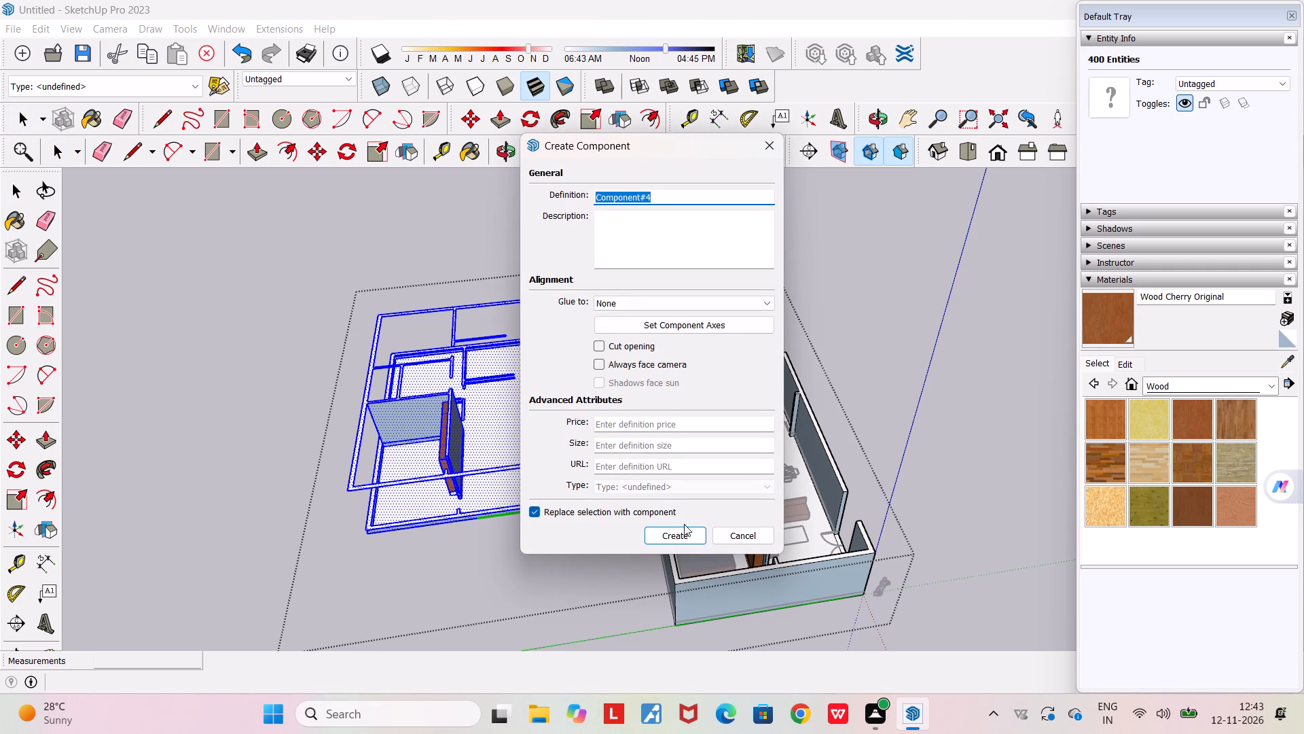
click(683, 534)
triple_click(571, 550)
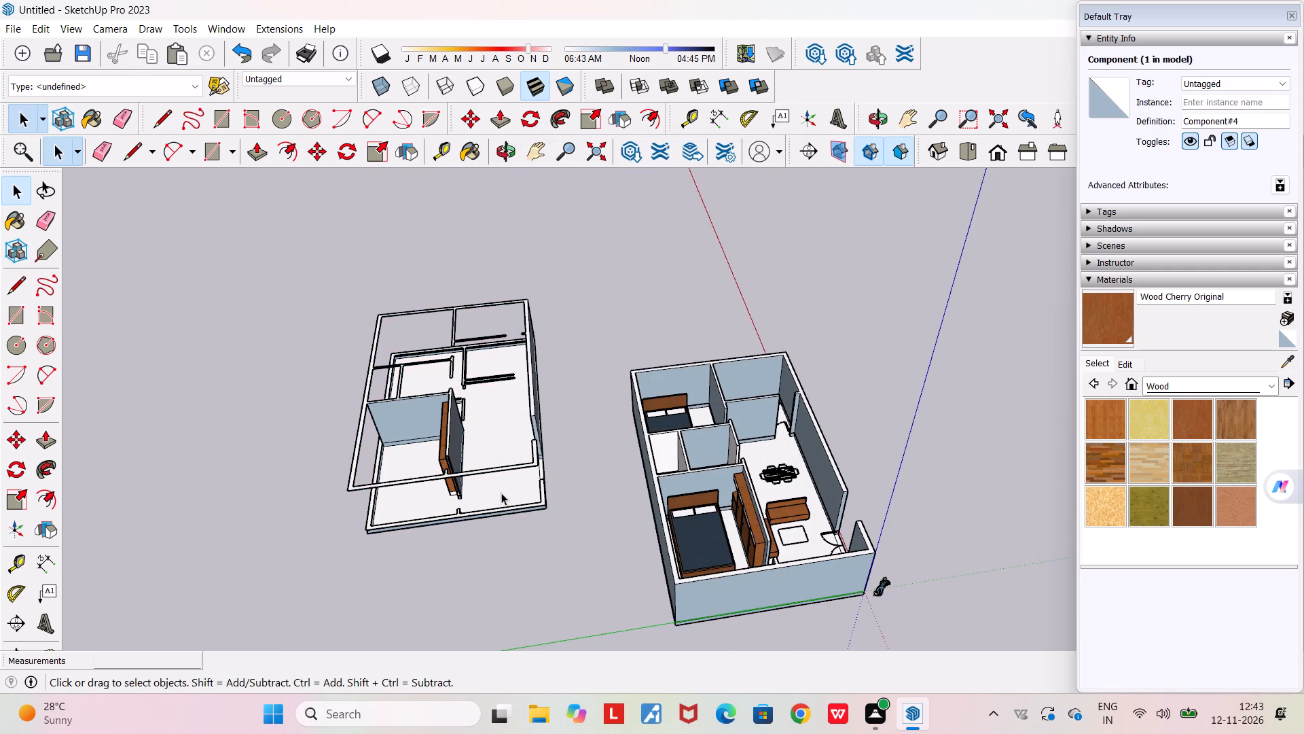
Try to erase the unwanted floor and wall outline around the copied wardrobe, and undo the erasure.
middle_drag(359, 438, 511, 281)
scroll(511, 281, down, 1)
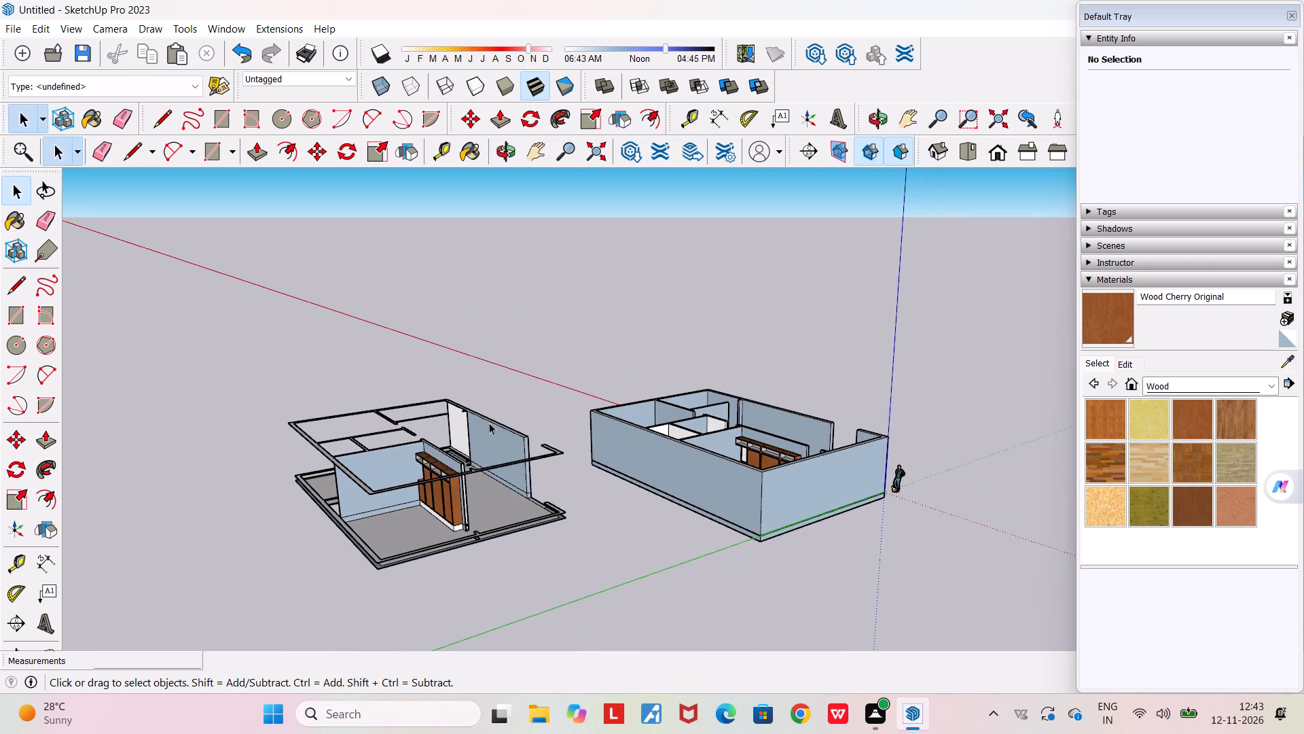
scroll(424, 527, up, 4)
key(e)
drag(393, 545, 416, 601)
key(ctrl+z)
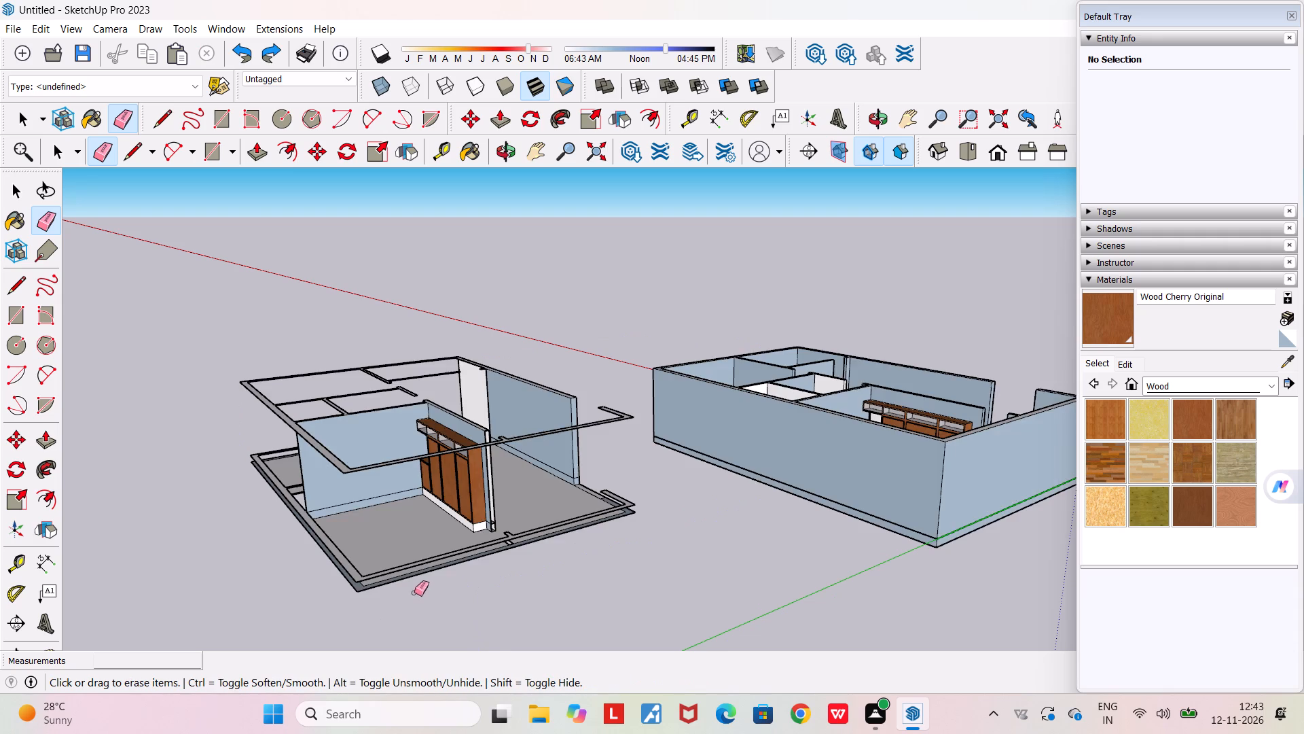
Copy the wardrobe-and-walls component from inside the house group and paste it outside the group, on the component's far side from the house.
scroll(416, 565, down, 5)
middle_drag(543, 563, 328, 584)
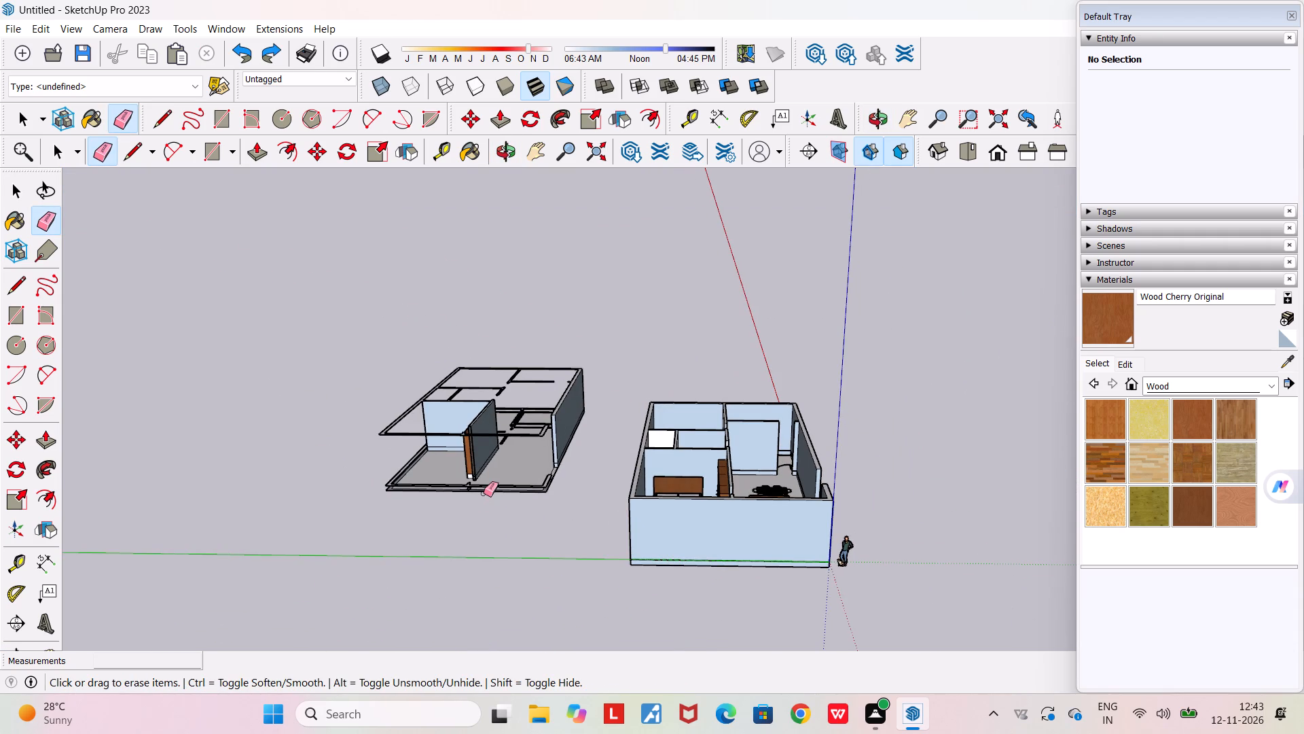
key(space)
double_click(486, 474)
drag(300, 298, 603, 557)
right_click(500, 470)
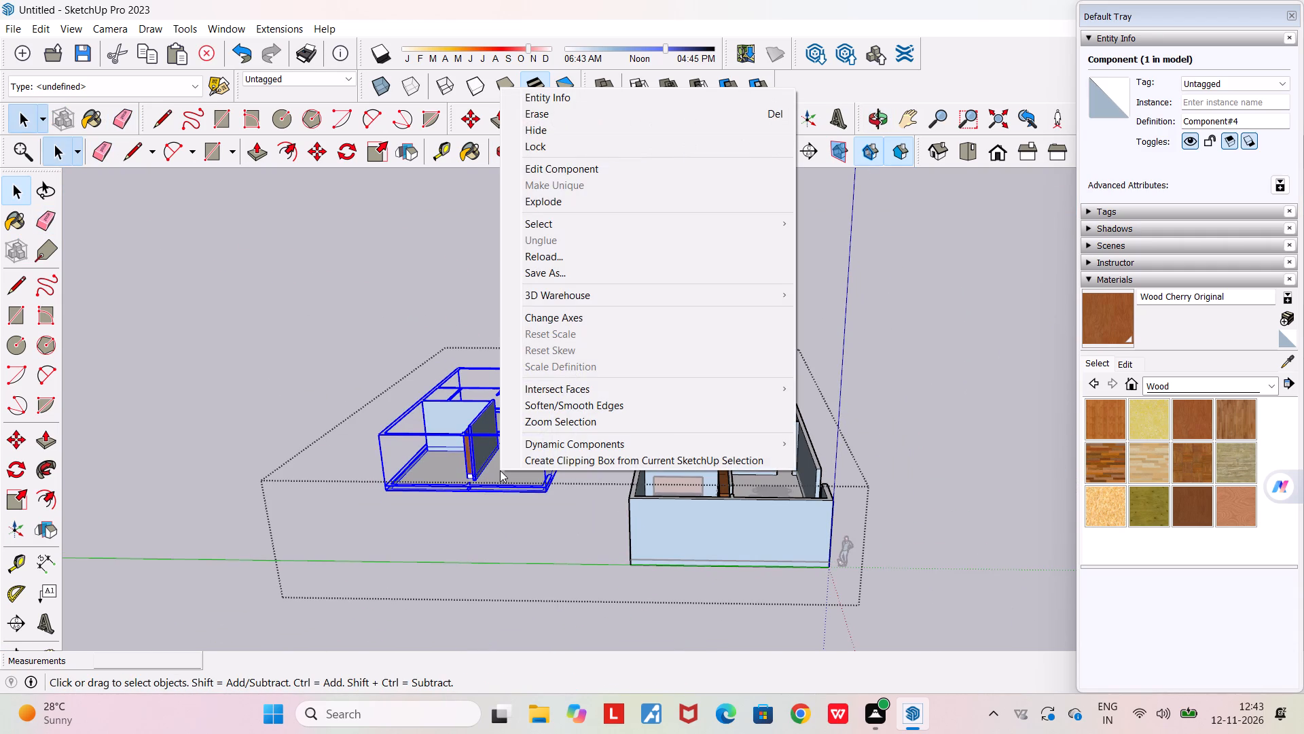
key(ctrl+c)
scroll(500, 470, down, 6)
double_click(335, 395)
key(ctrl+v)
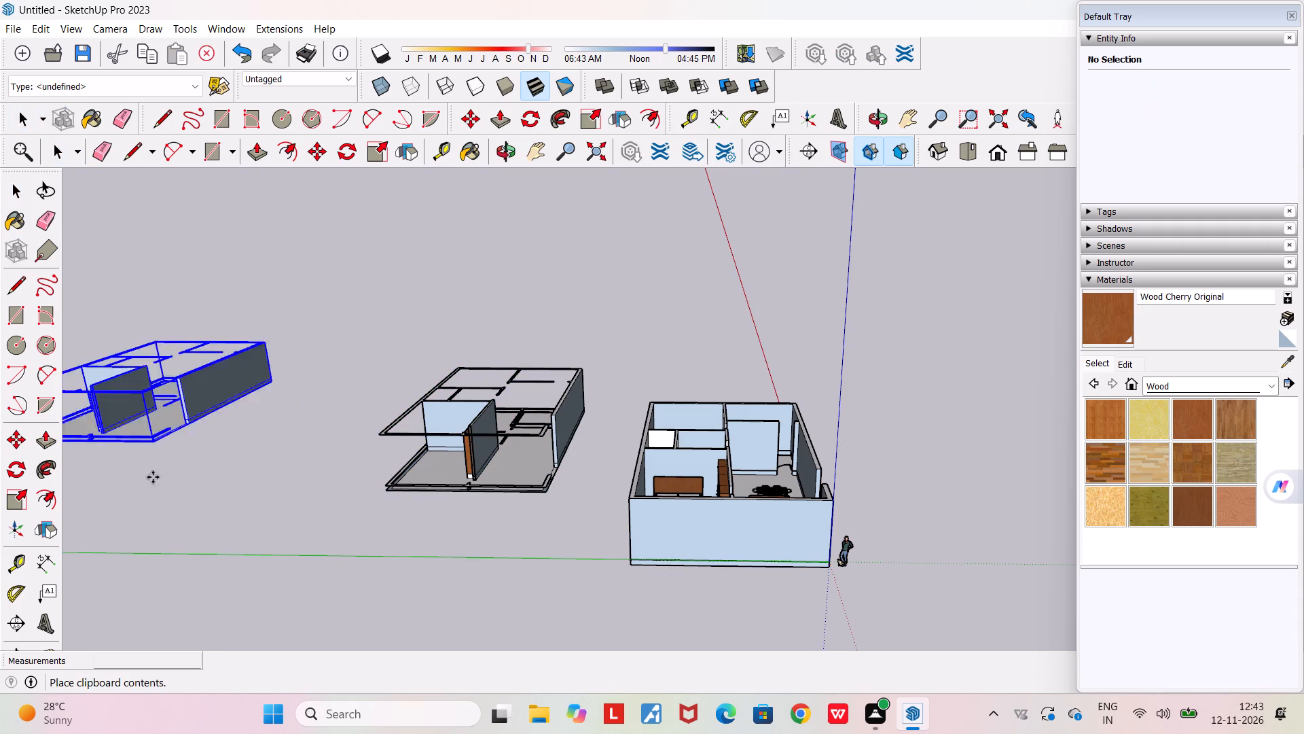
click(257, 519)
Move the pasted component farther away from the house, clear of the original component.
middle_drag(372, 527, 436, 495)
scroll(436, 495, down, 4)
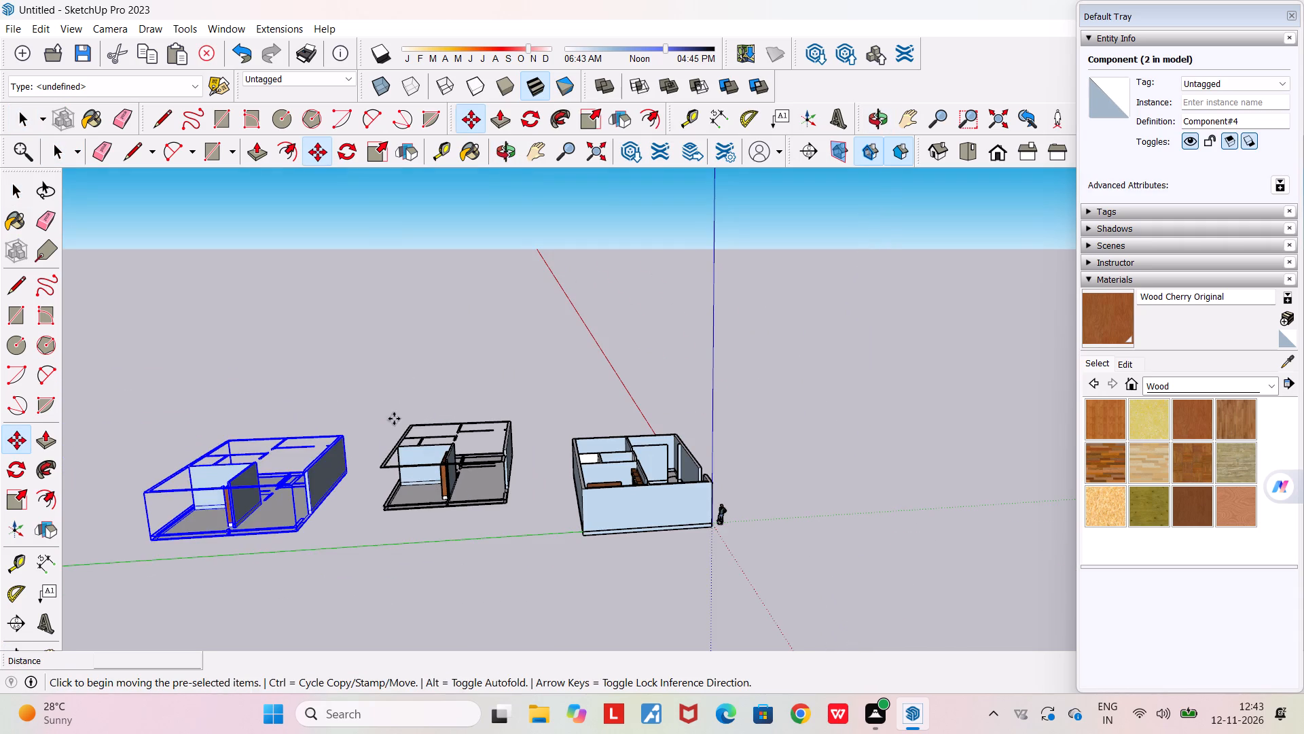
drag(382, 379, 313, 398)
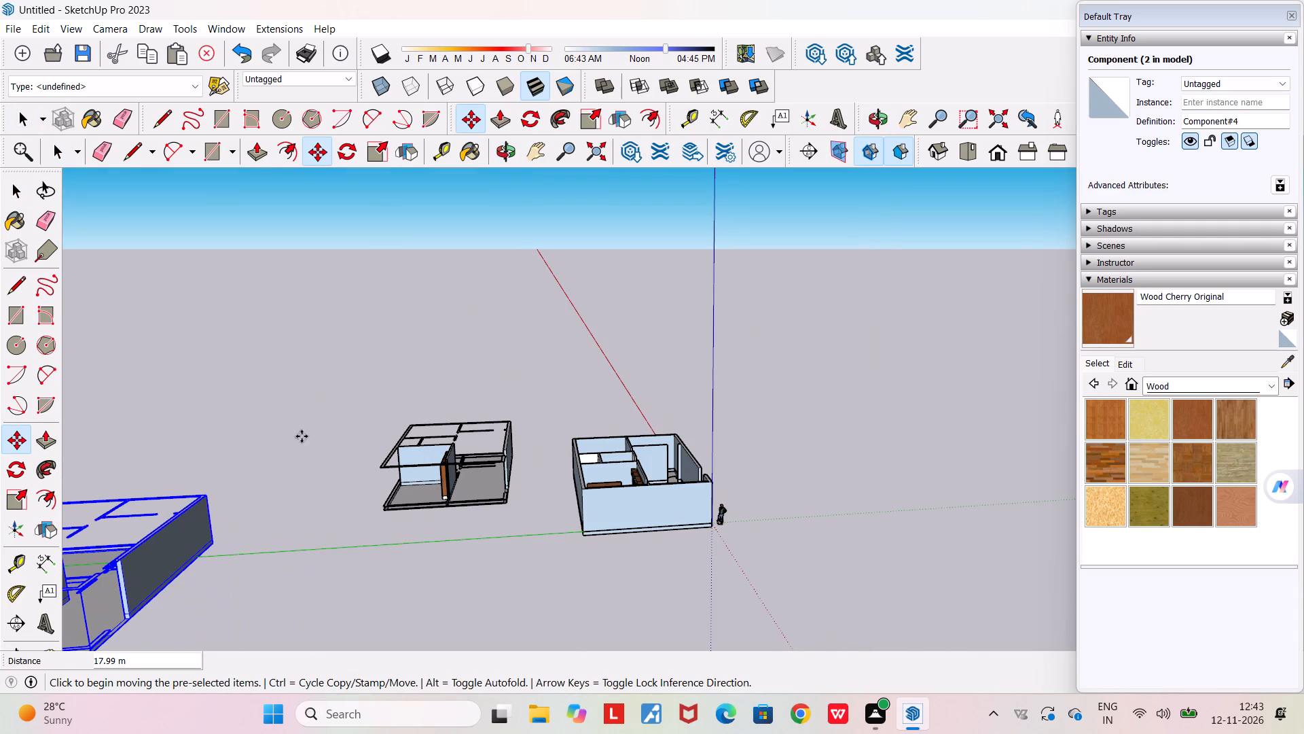
drag(191, 516, 281, 413)
click(254, 466)
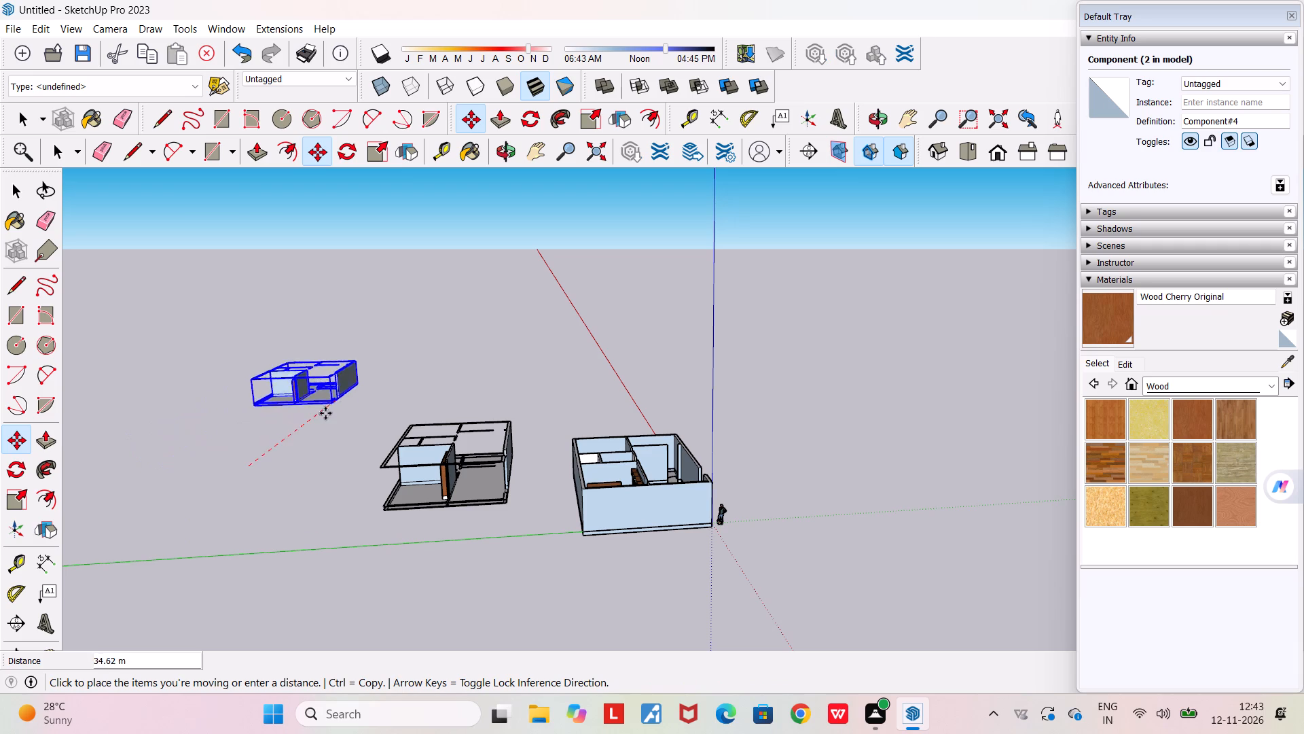
click(221, 521)
Inside the house group, delete the original wardrobe-and-walls component beside the house, and close the group.
middle_drag(348, 467, 367, 487)
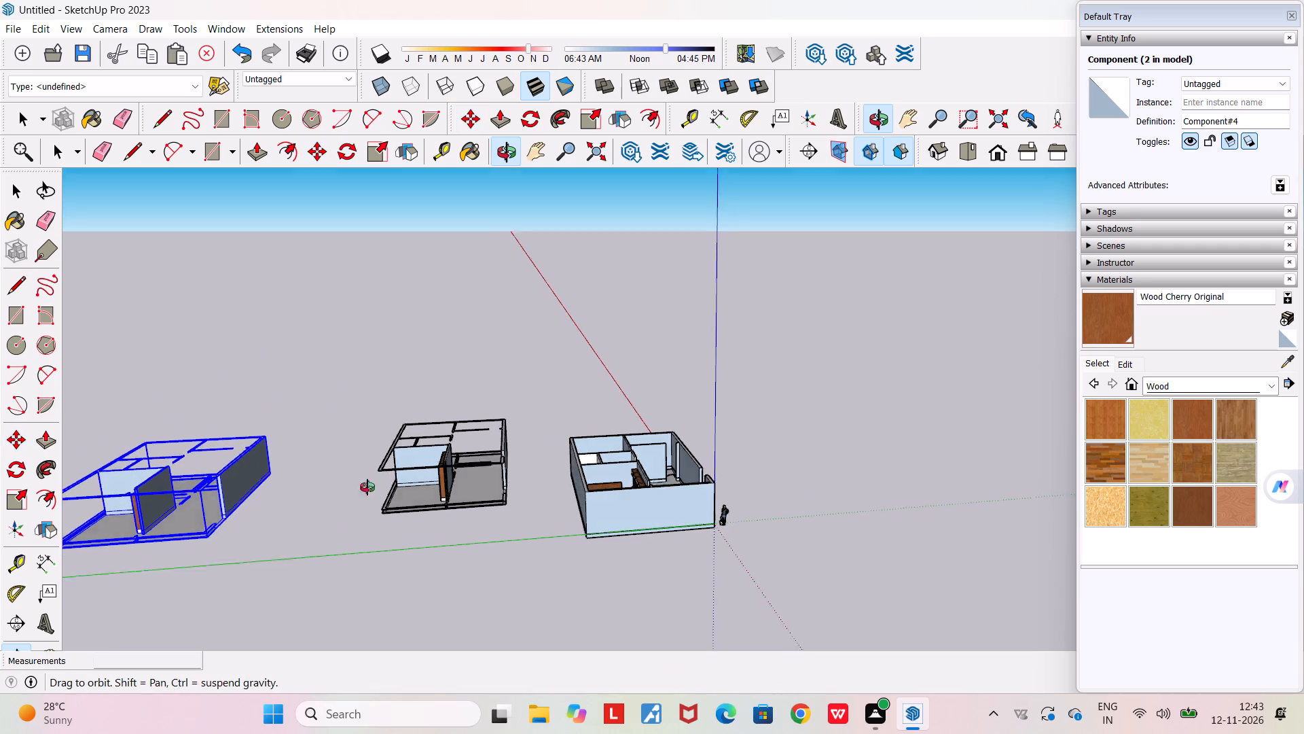
middle_drag(367, 487, 371, 673)
key(space)
drag(281, 319, 560, 513)
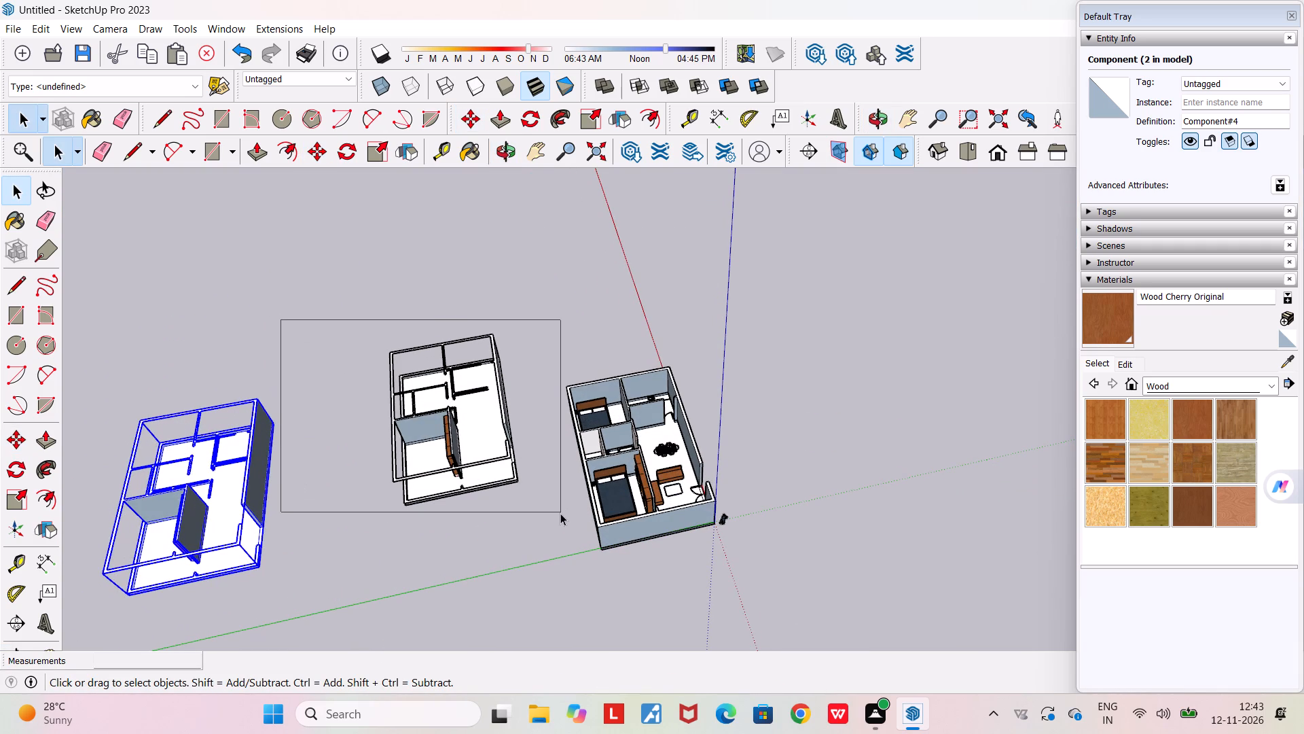
drag(560, 513, 560, 514)
drag(367, 311, 555, 588)
double_click(426, 468)
drag(345, 300, 526, 559)
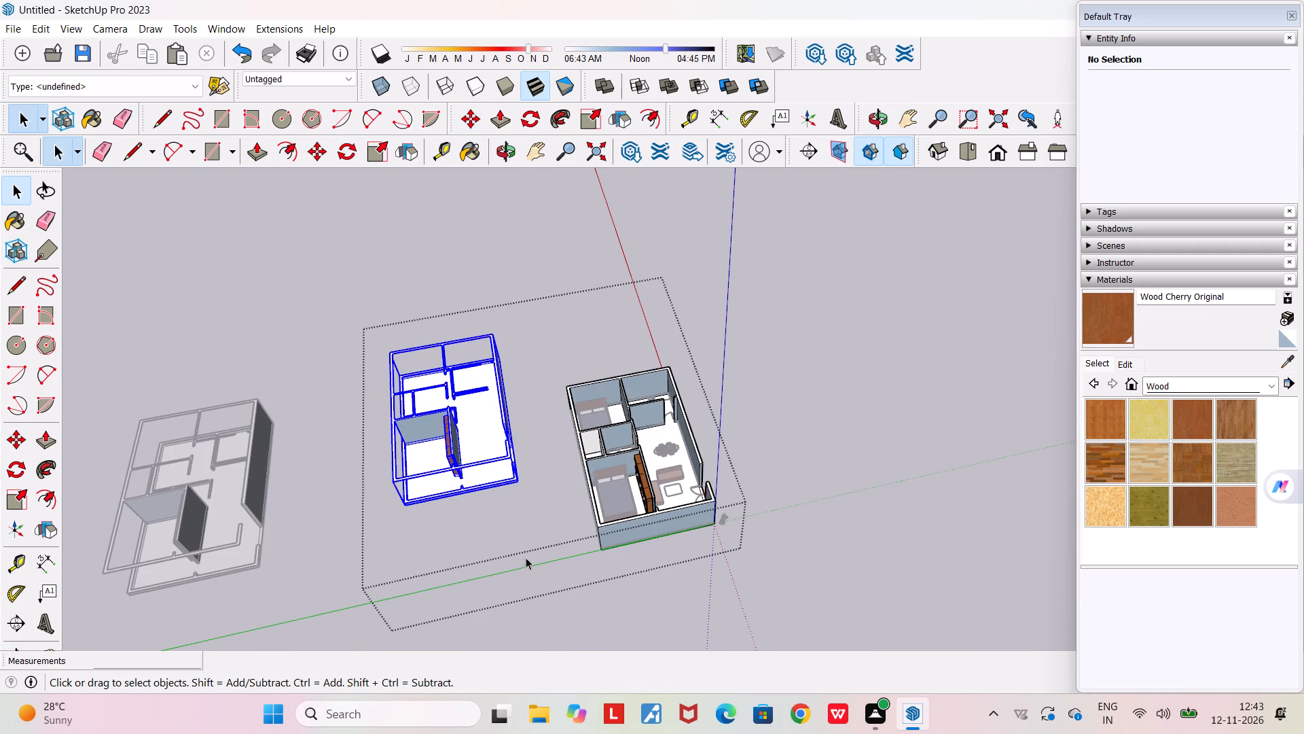
key(Delete)
click(406, 269)
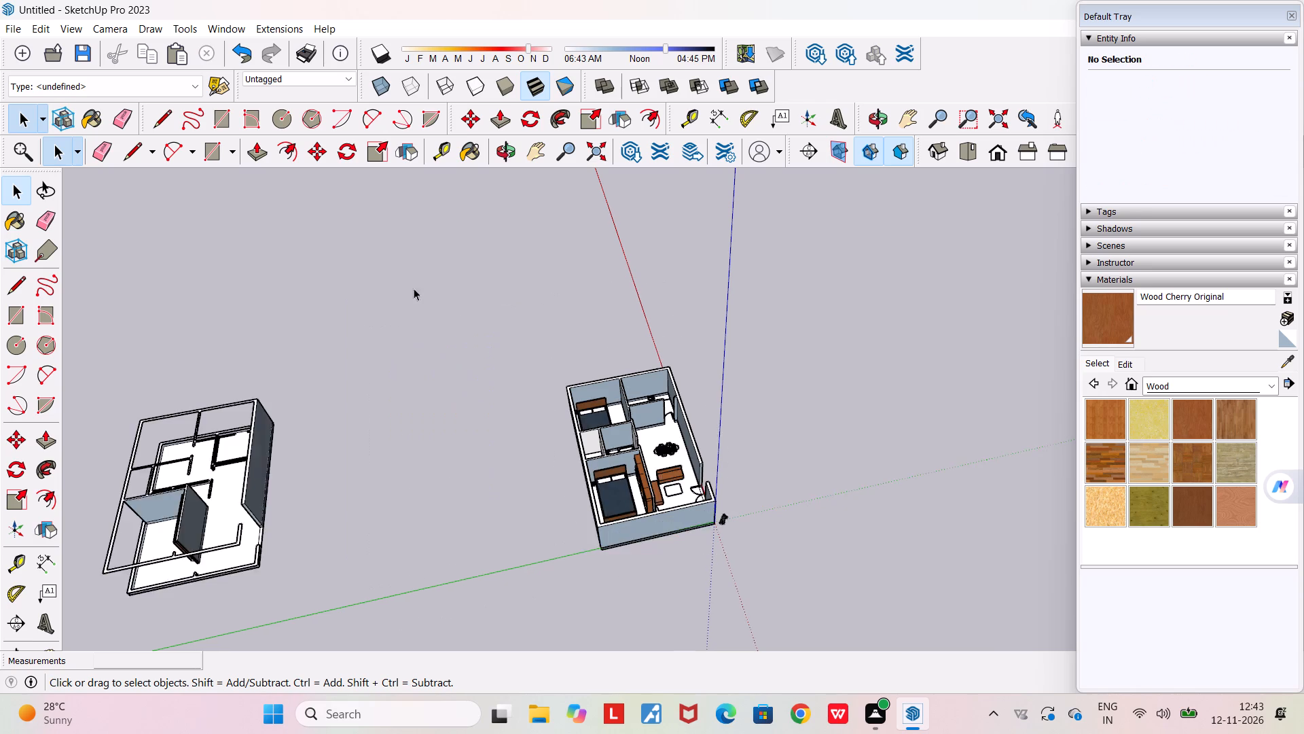
Move the remaining pasted component about 20.4 m toward the house by its floor corner, placing it beside the house.
scroll(435, 319, down, 3)
middle_drag(431, 389, 446, 295)
drag(101, 376, 363, 548)
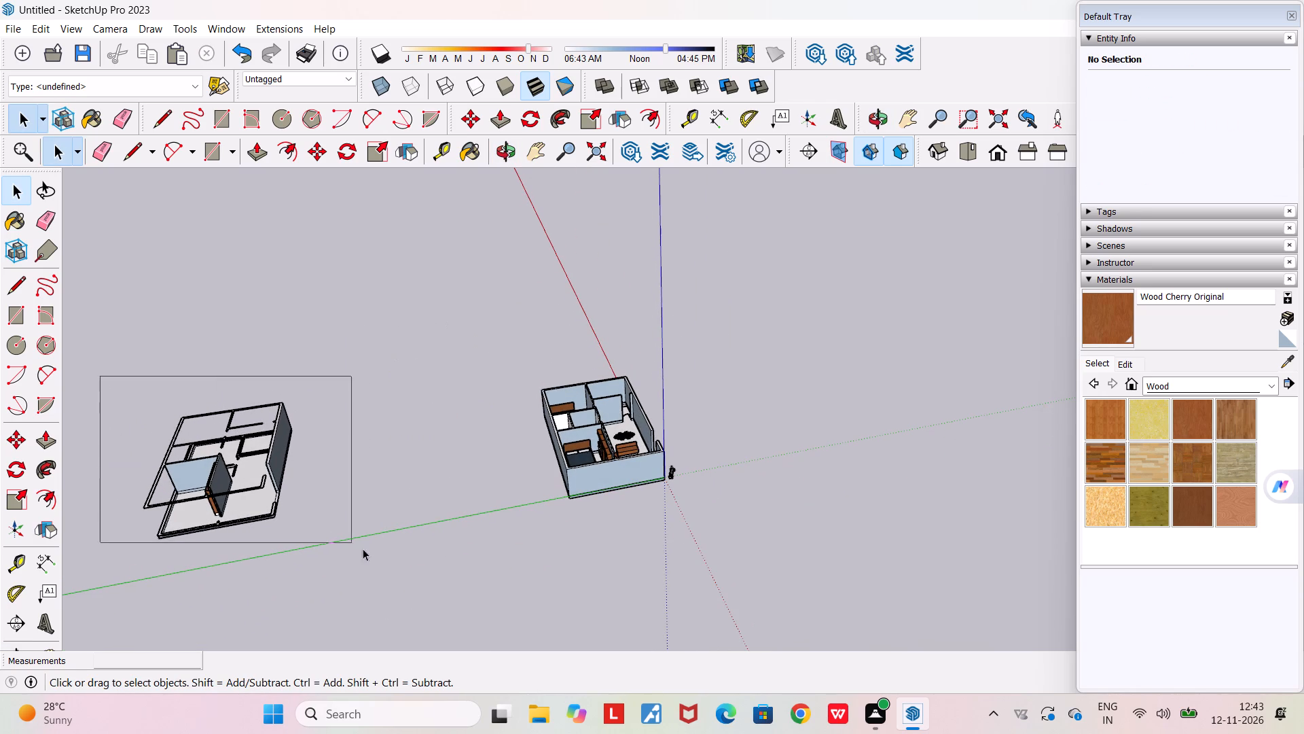
drag(363, 548, 375, 555)
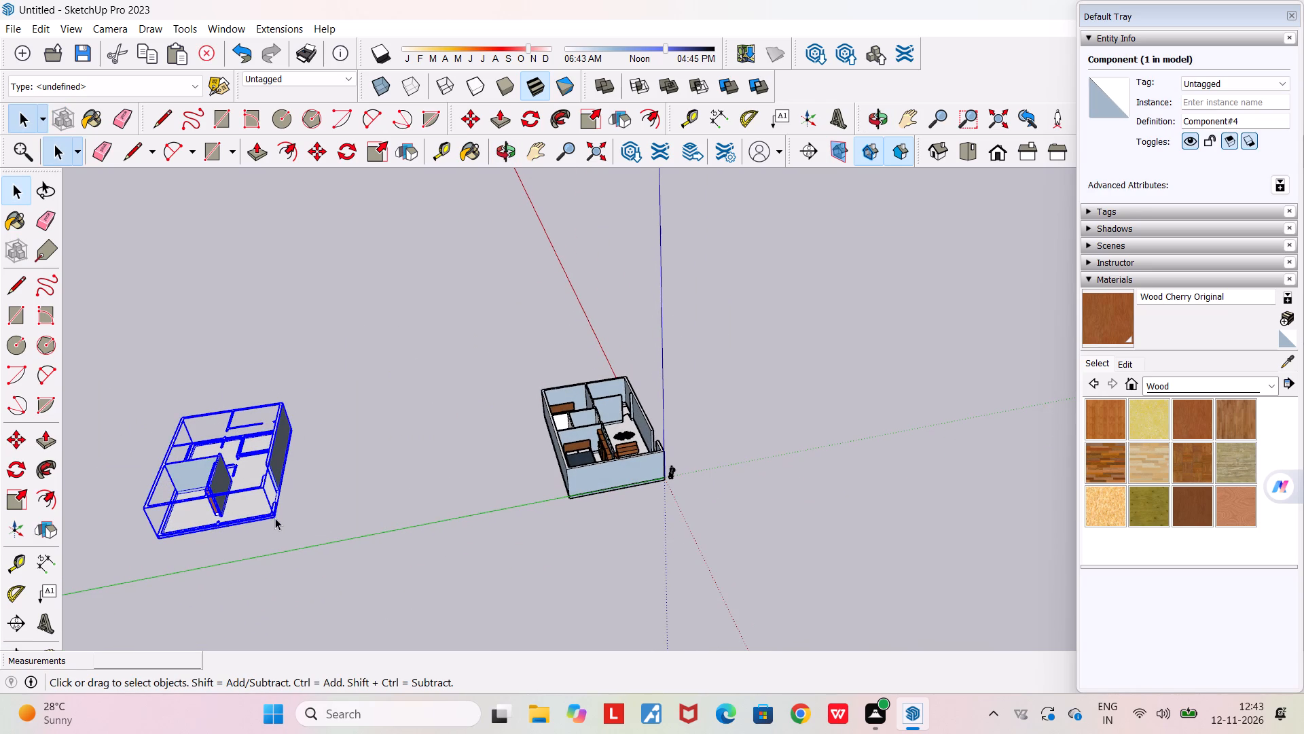
key(comma)
key(m)
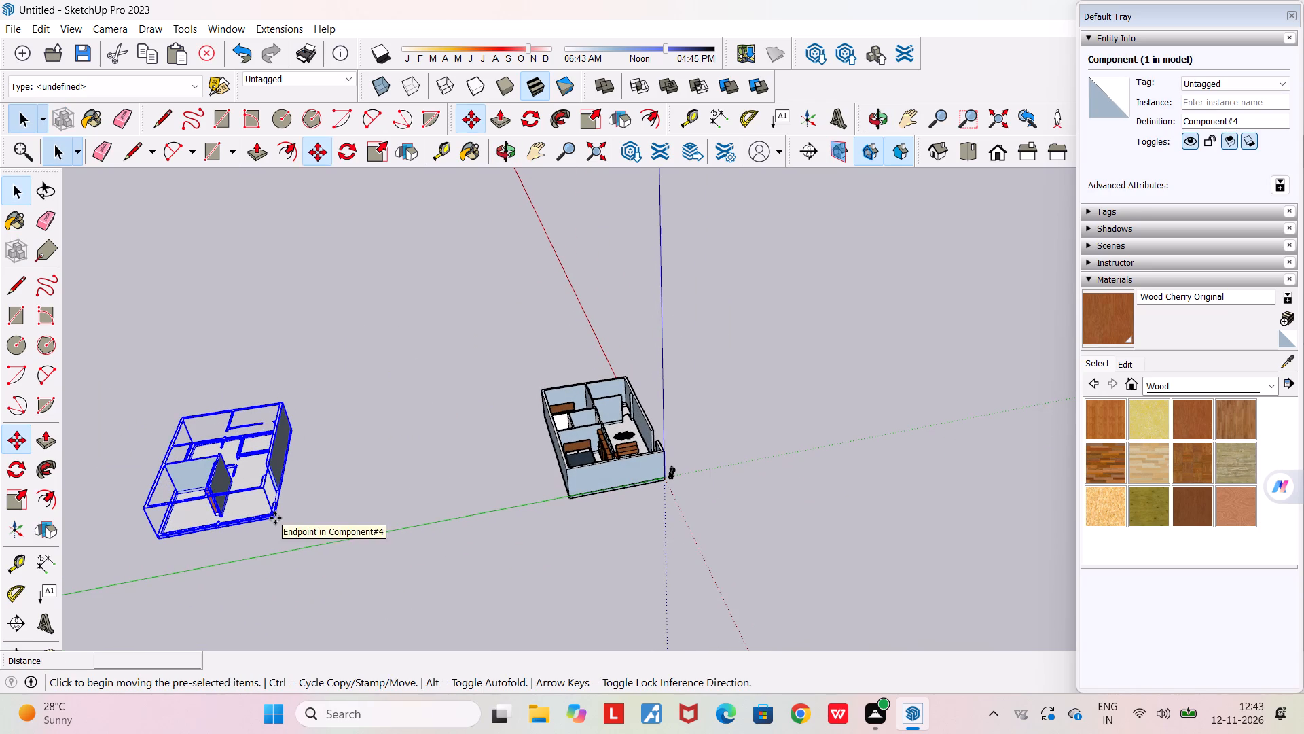
click(275, 518)
click(489, 497)
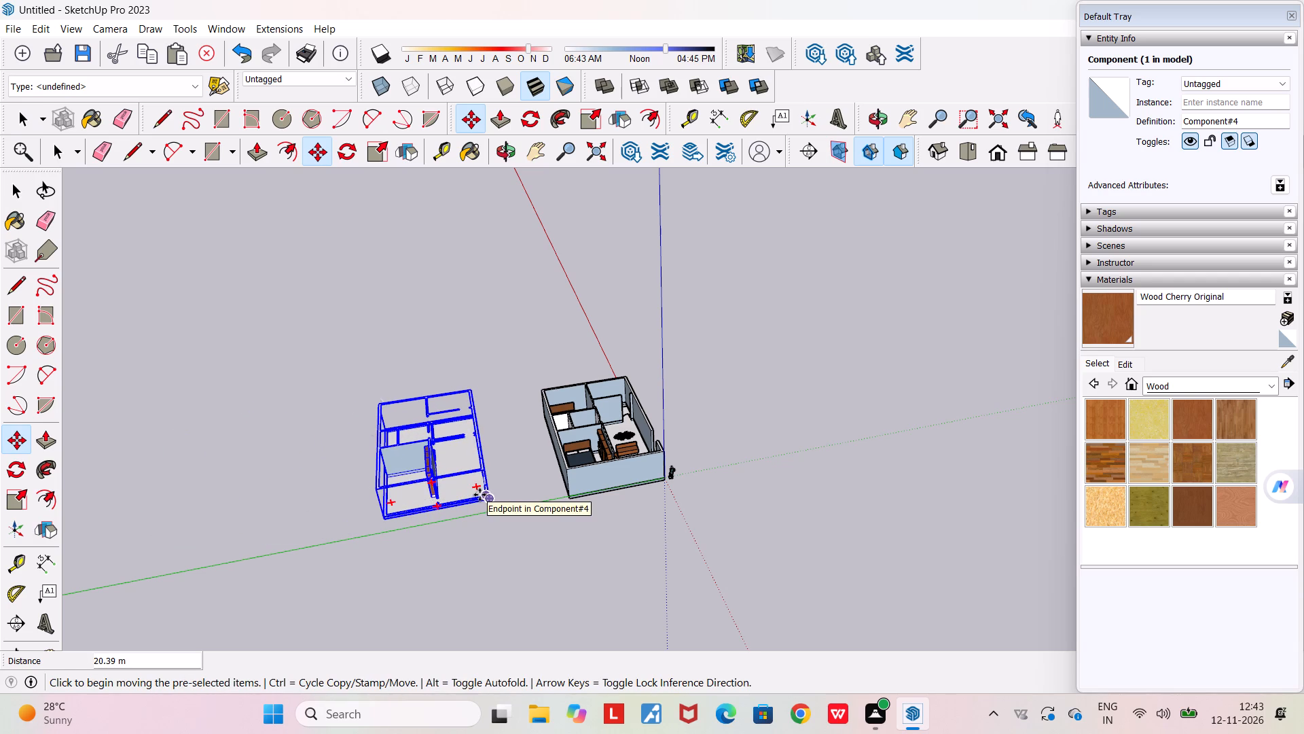
key(space)
click(338, 394)
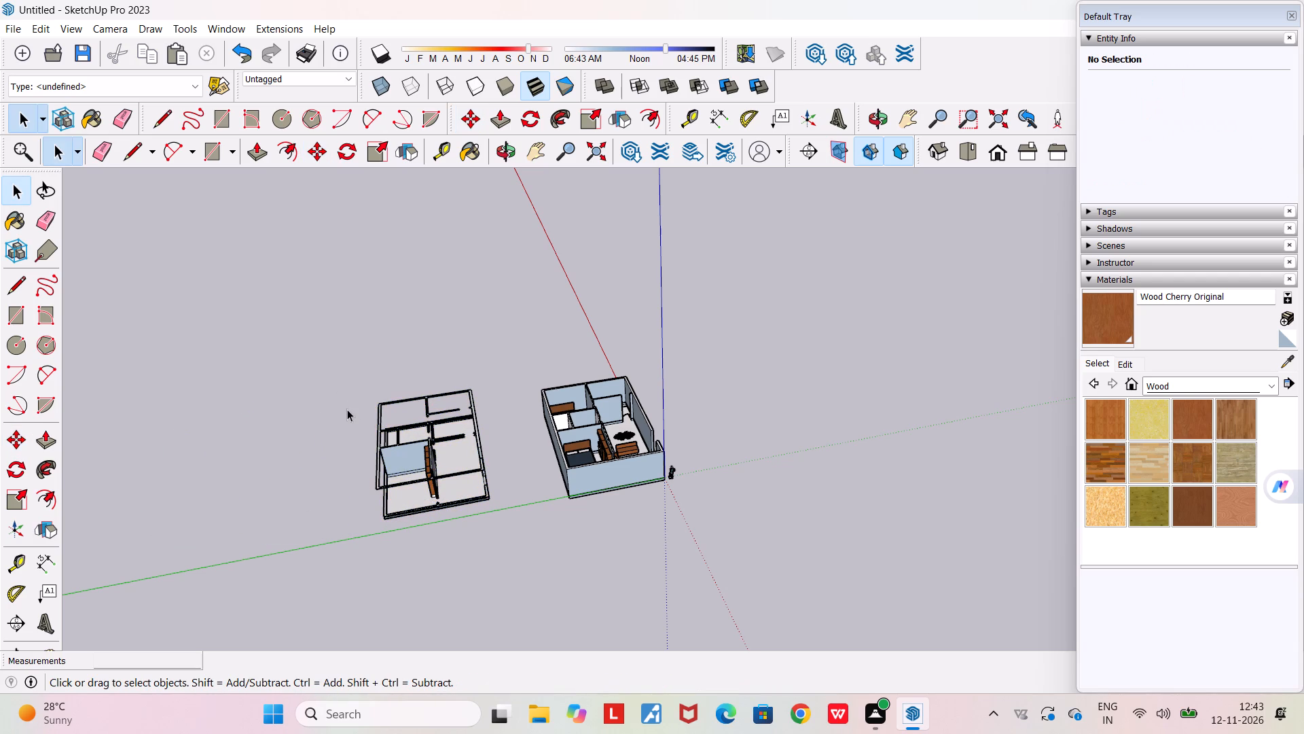
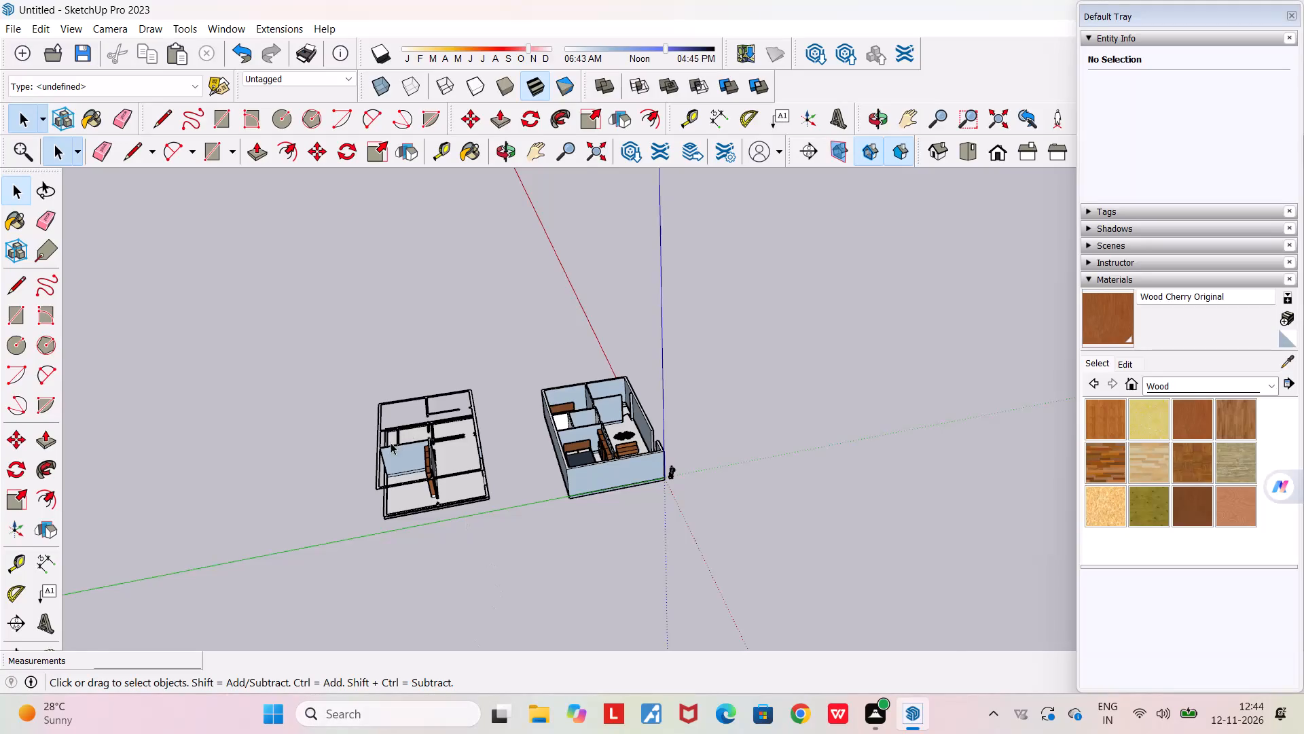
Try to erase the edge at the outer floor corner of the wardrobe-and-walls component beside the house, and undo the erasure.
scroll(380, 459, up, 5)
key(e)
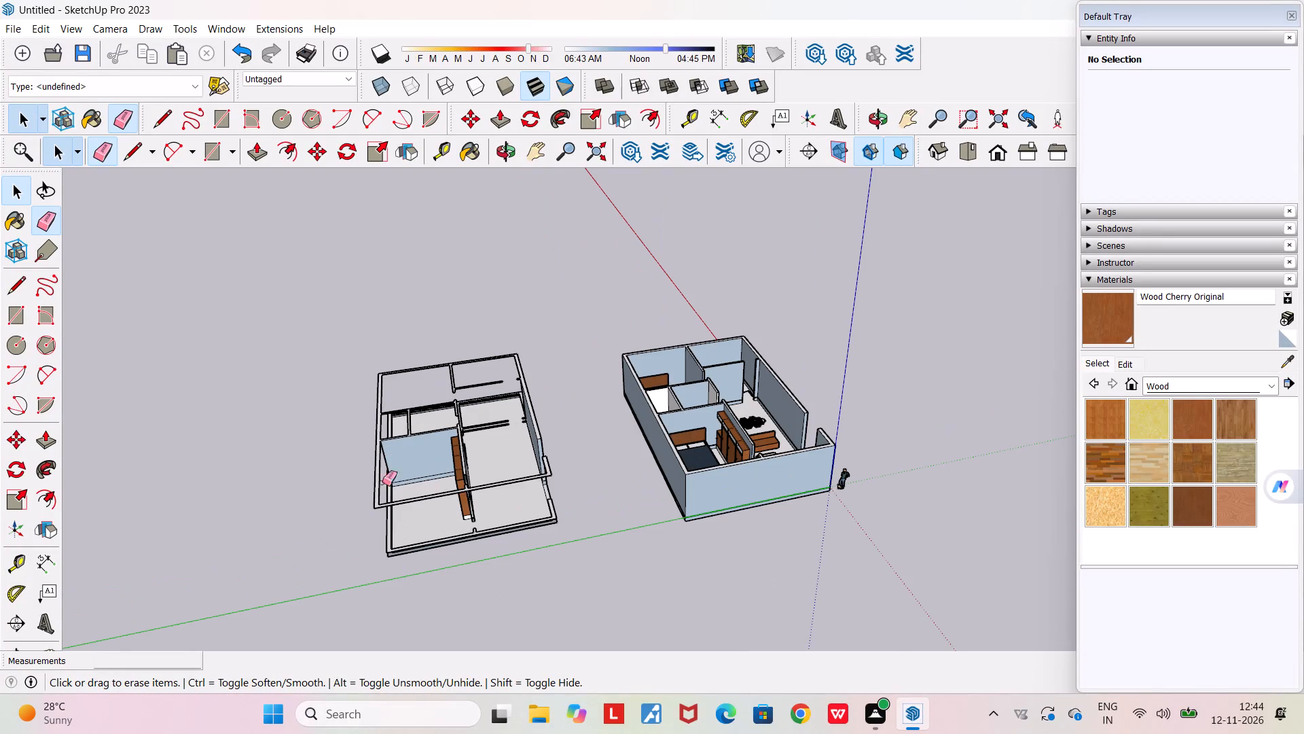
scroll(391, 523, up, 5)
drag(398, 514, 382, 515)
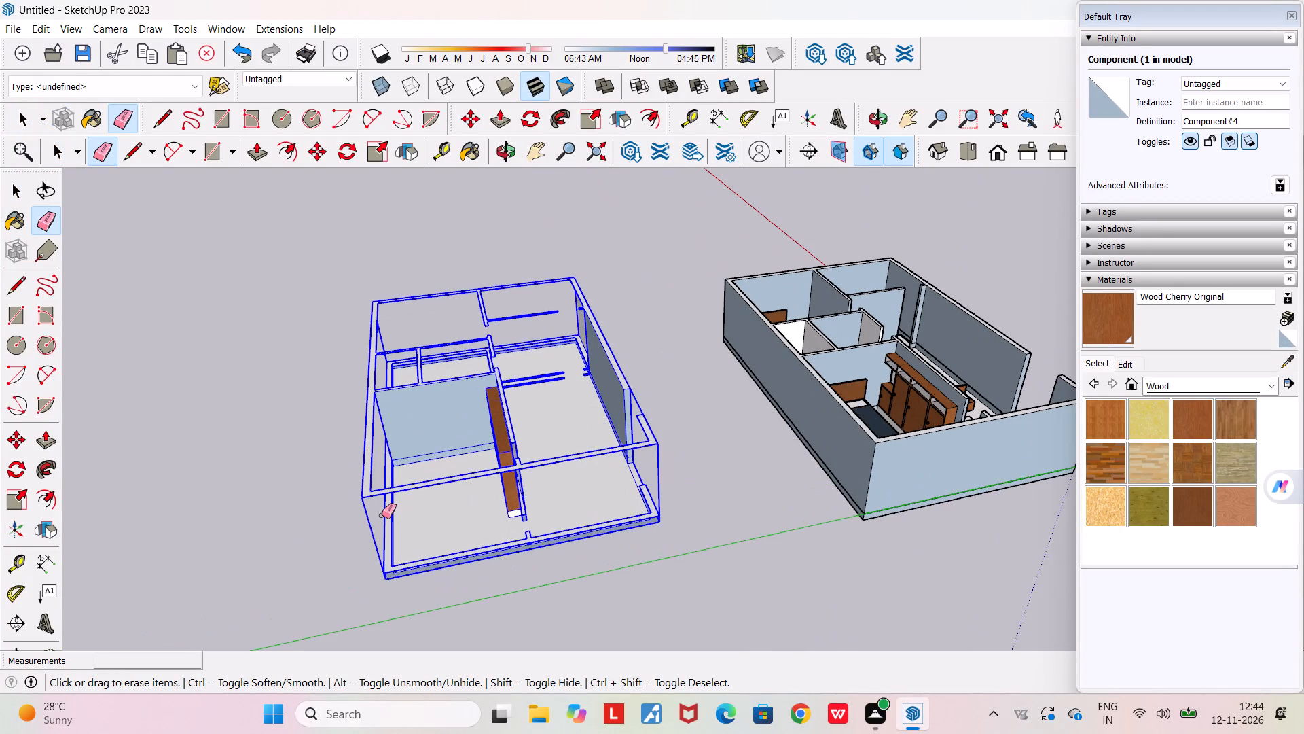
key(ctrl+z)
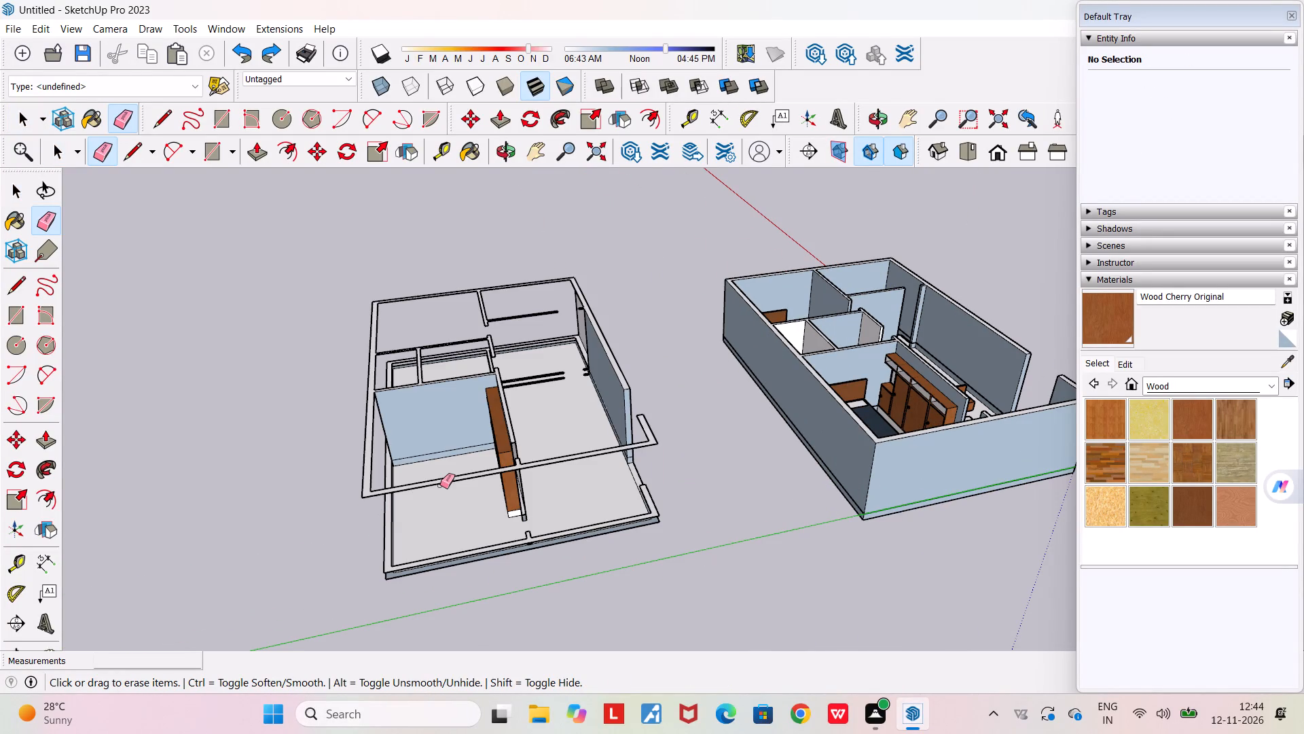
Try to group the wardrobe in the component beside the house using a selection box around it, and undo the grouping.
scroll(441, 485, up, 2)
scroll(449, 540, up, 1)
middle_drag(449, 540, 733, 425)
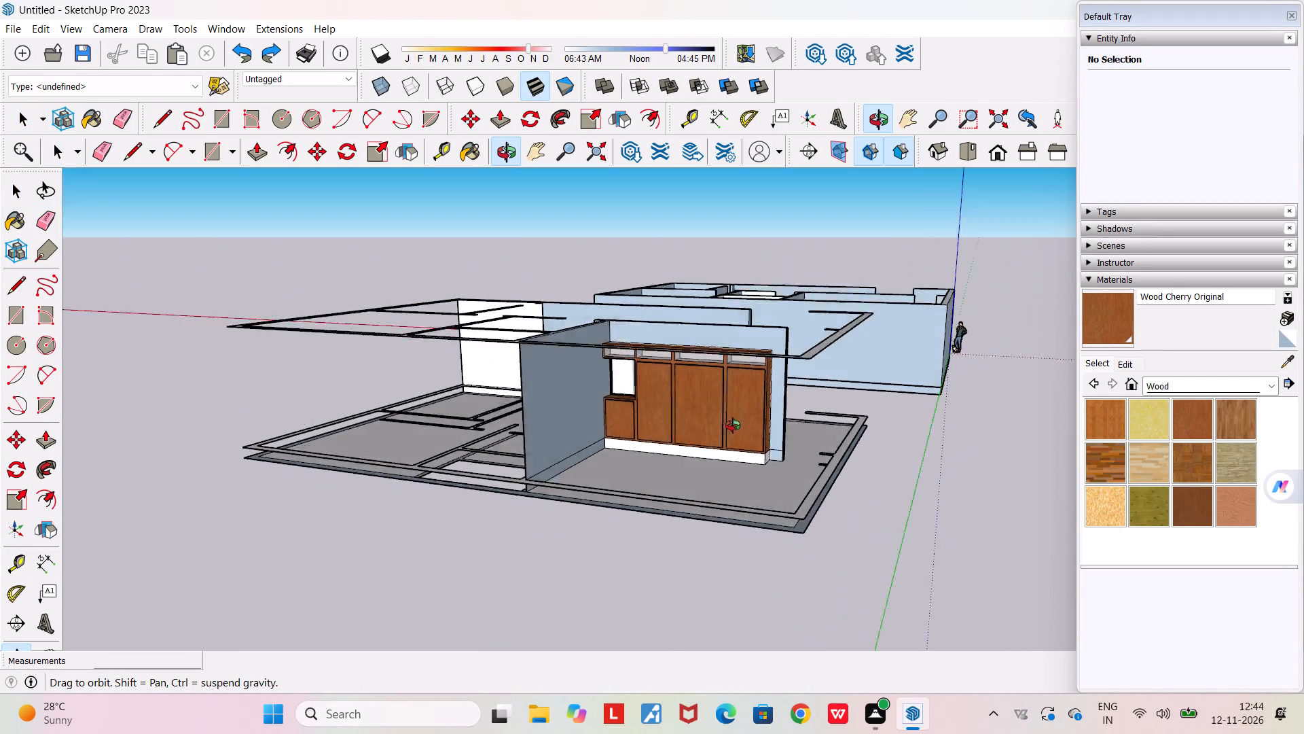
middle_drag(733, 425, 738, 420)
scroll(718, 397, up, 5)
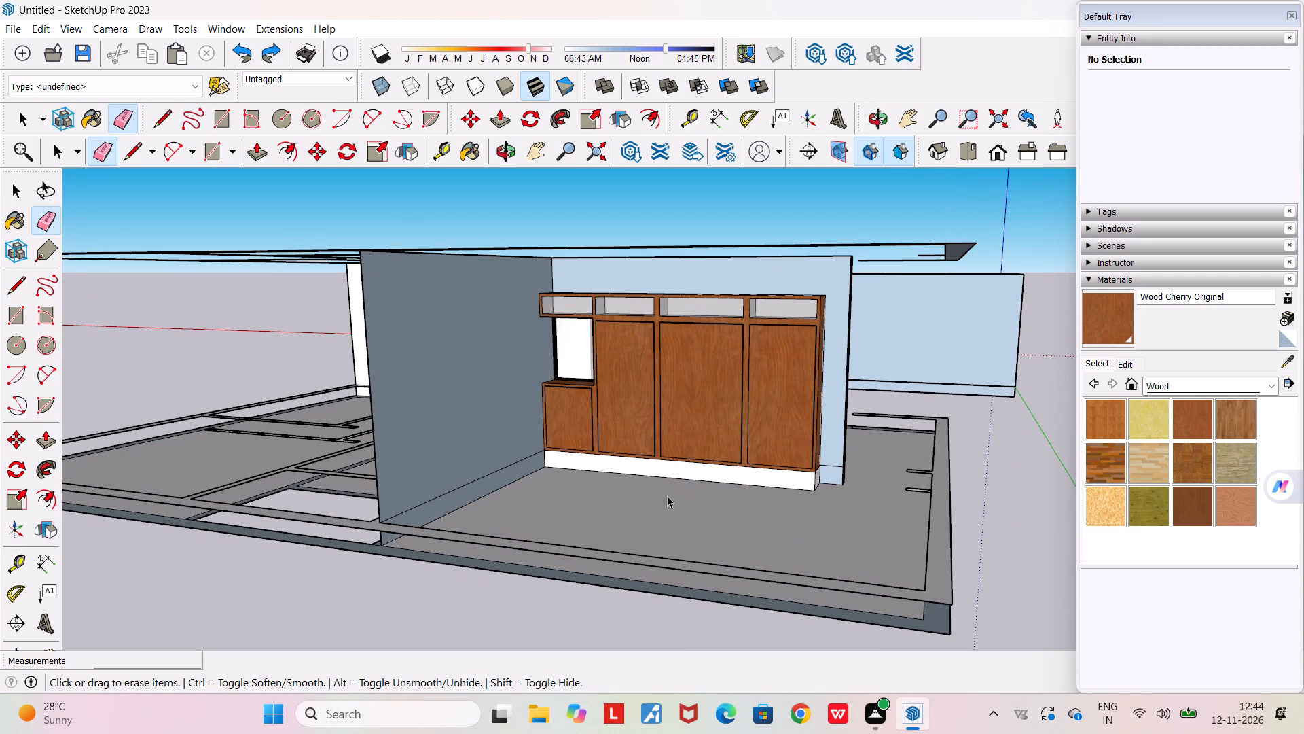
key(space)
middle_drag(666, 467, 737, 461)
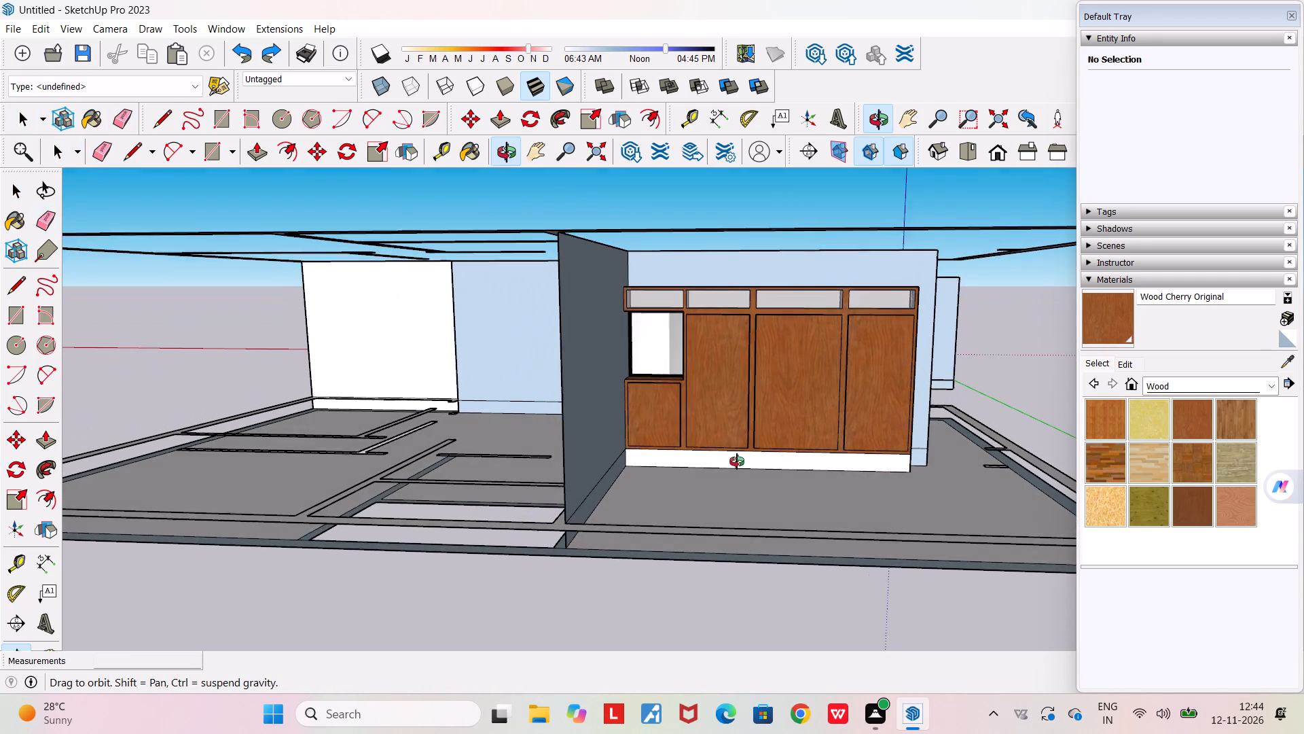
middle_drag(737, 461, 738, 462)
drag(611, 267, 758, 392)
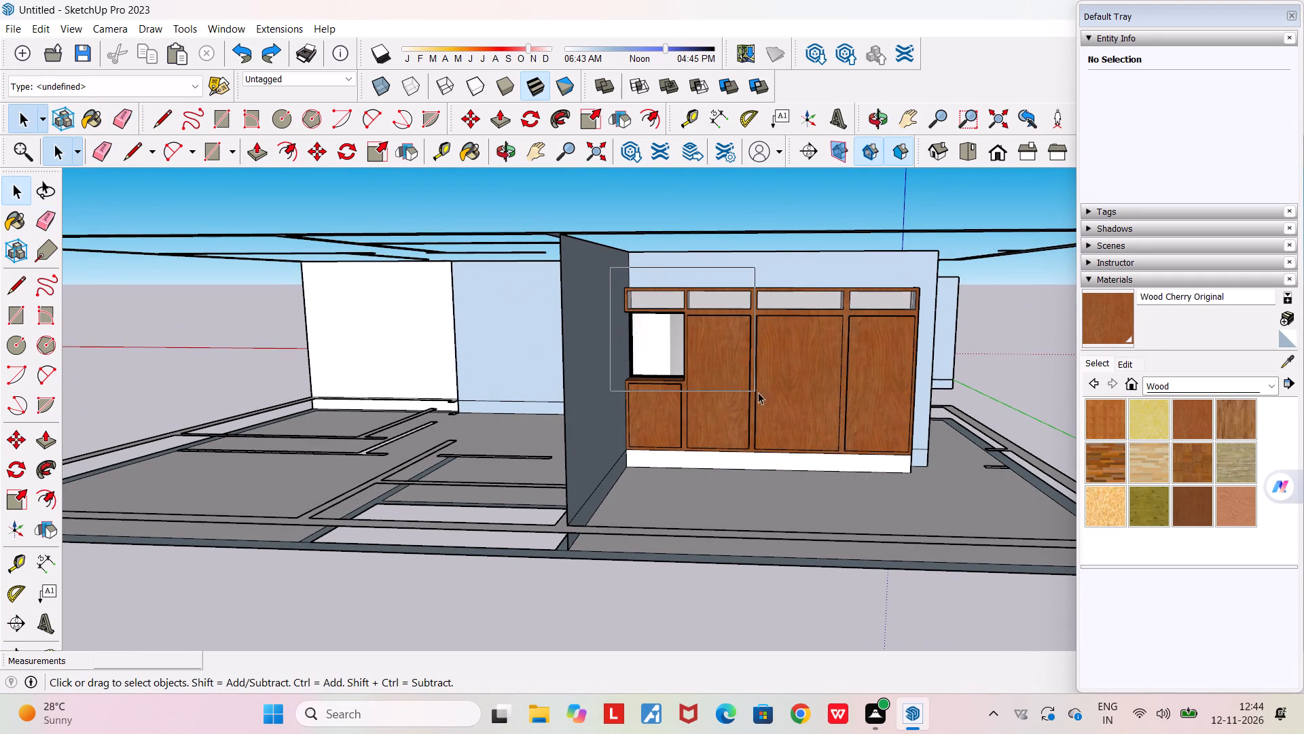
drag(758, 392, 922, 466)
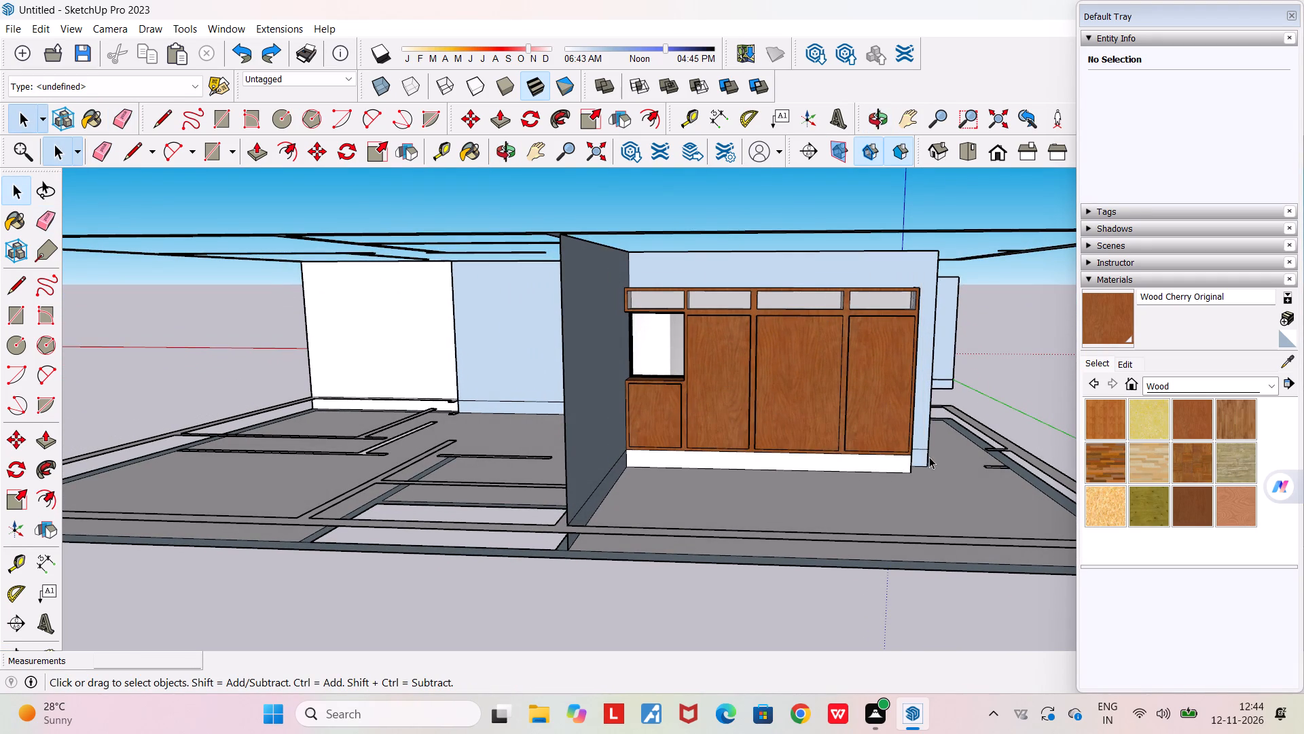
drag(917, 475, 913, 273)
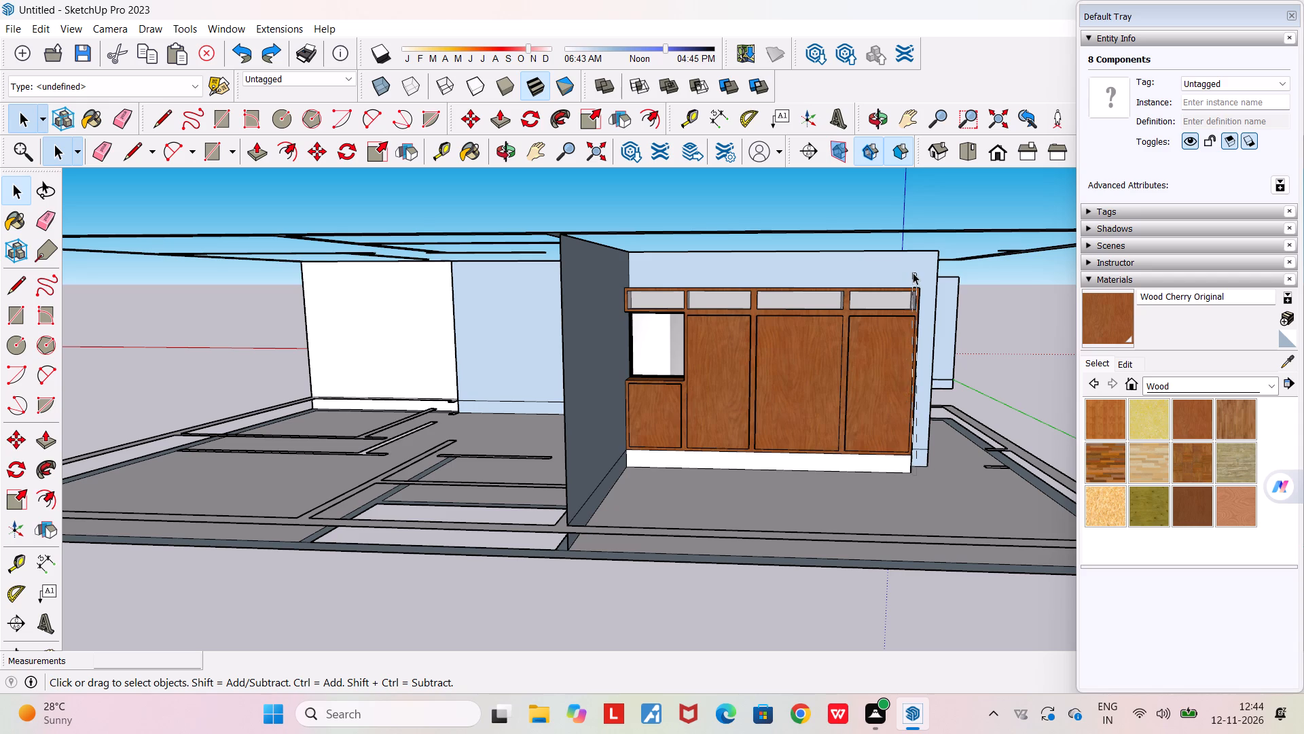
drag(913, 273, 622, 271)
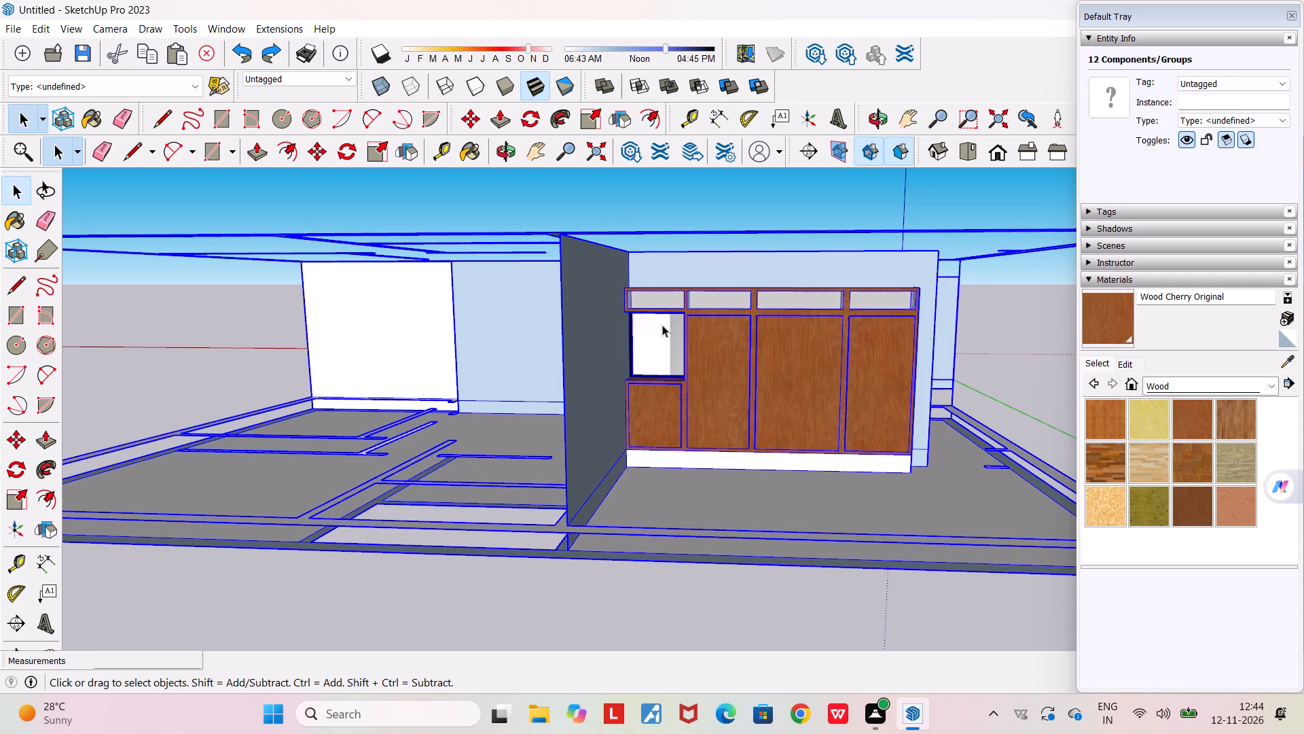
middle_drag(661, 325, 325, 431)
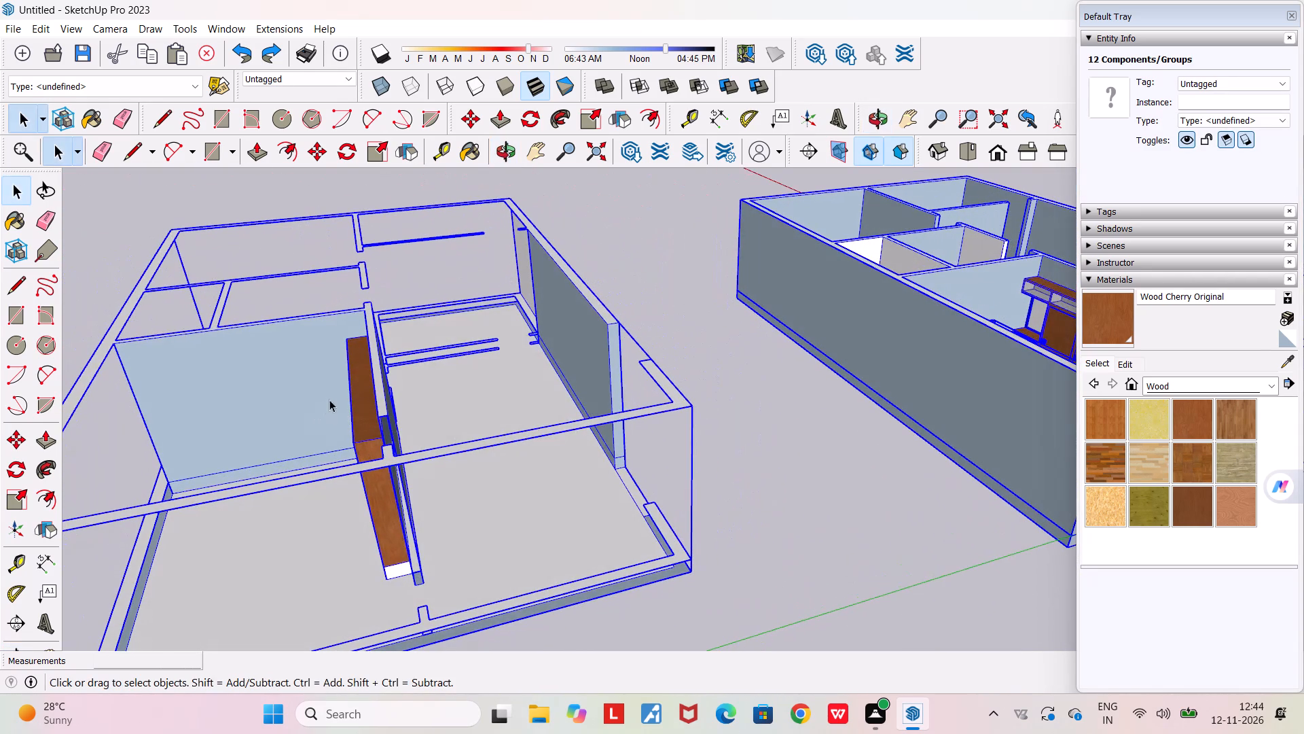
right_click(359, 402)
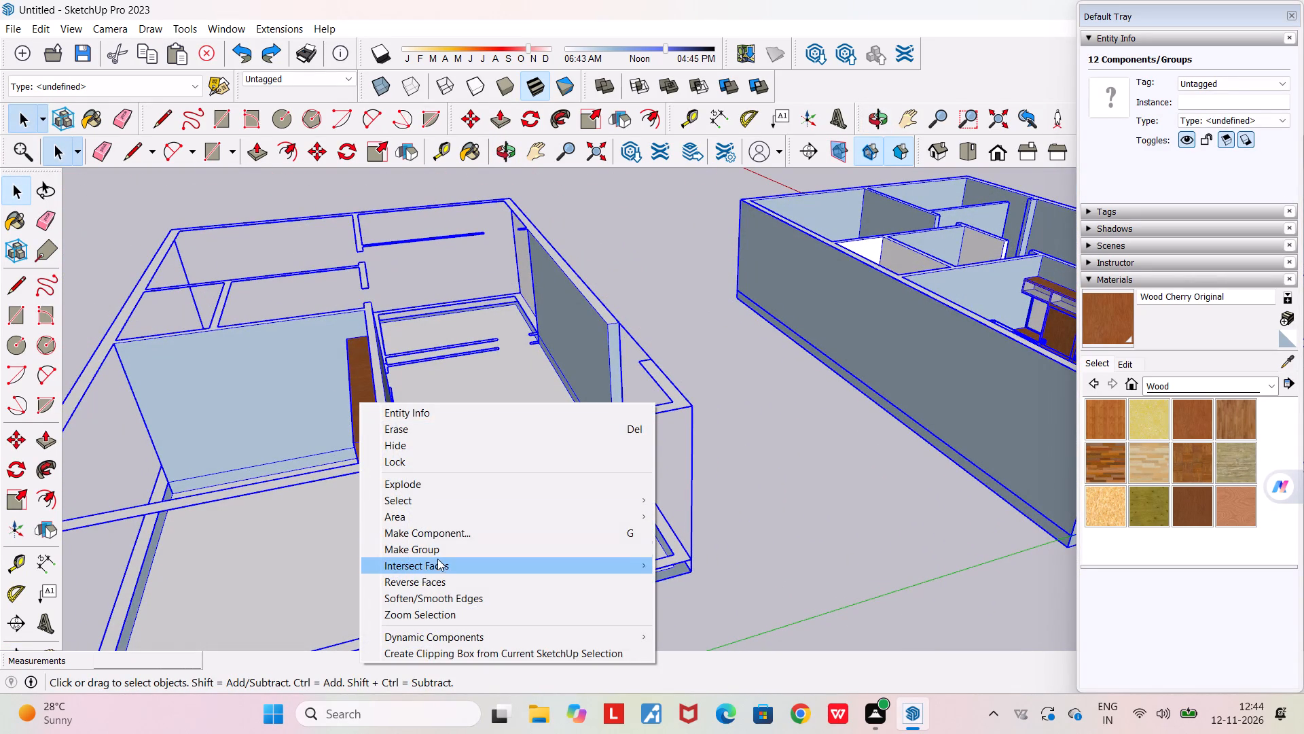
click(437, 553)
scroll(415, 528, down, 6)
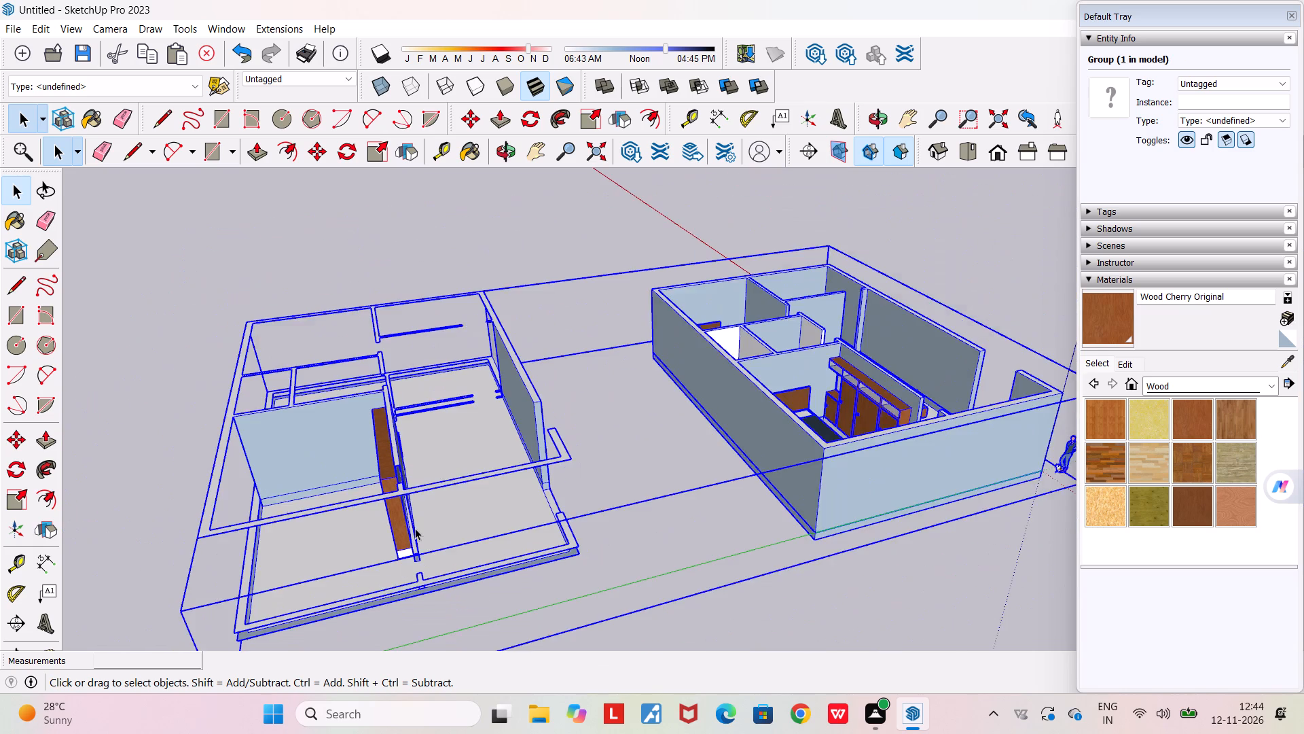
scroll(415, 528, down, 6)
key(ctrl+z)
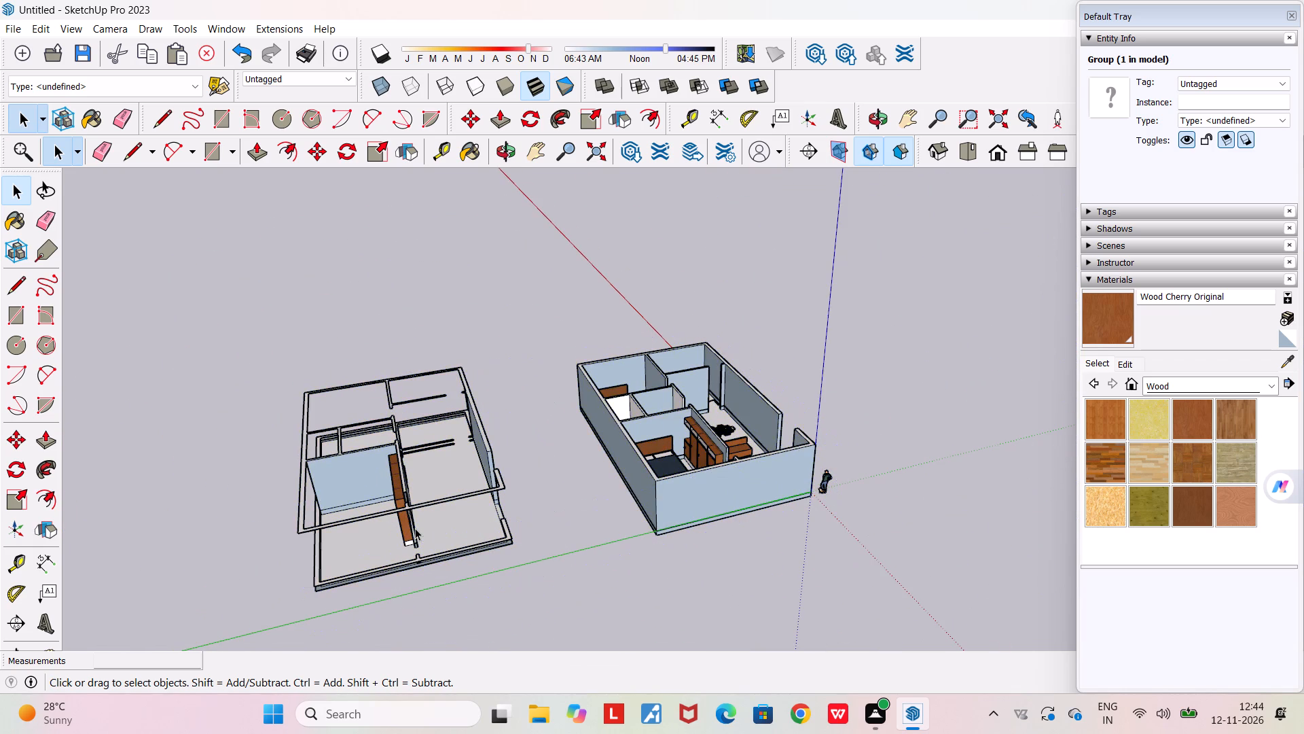
Open the wardrobe-and-walls component beside the house for editing and erase its floor slab and the floor outline edges in front of the wardrobe.
drag(238, 334, 571, 634)
double_click(428, 485)
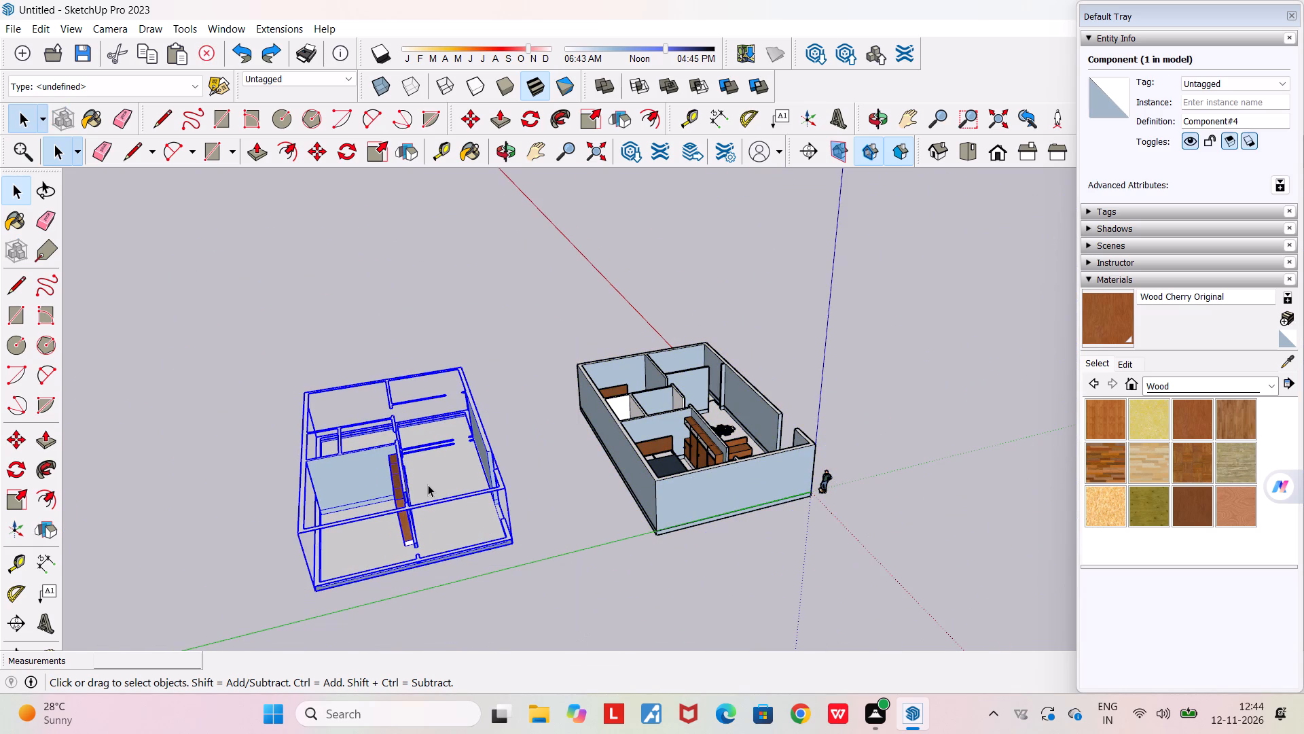
scroll(427, 516, up, 4)
middle_drag(423, 514, 585, 388)
key(e)
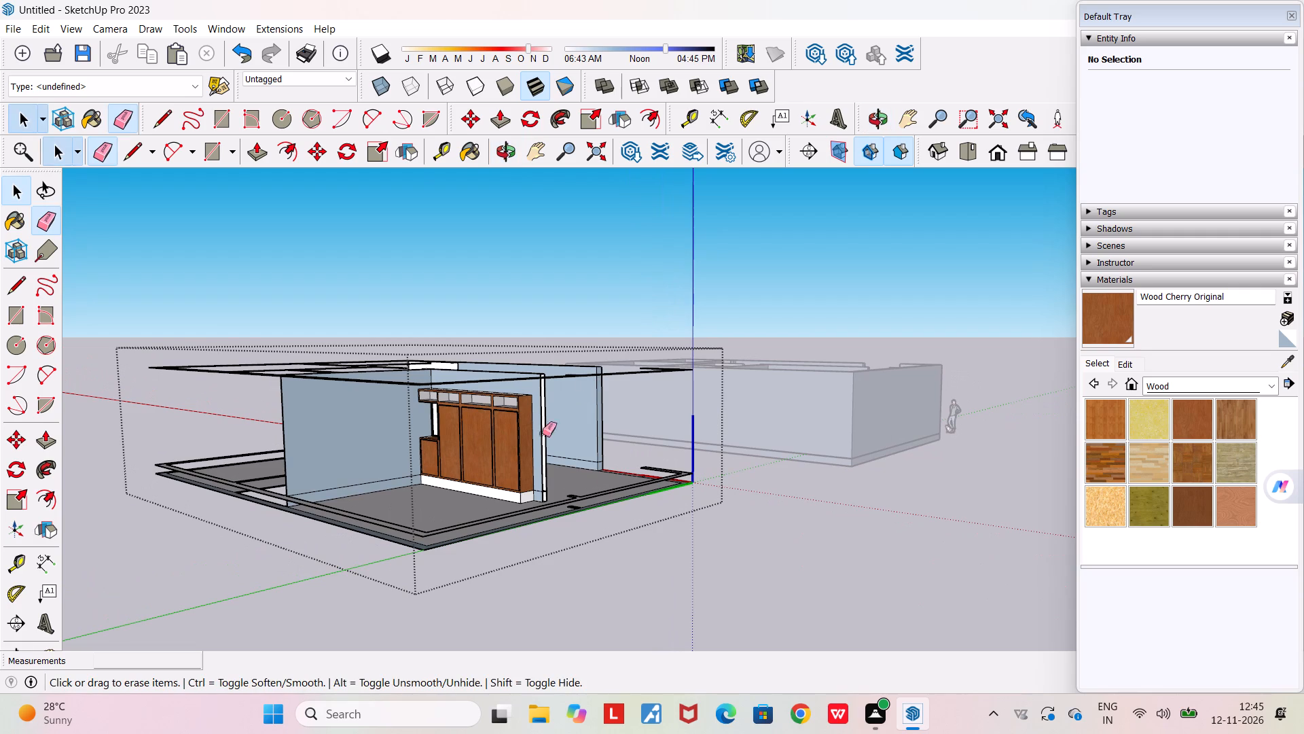
drag(417, 534, 437, 554)
drag(433, 521, 448, 561)
drag(543, 504, 547, 502)
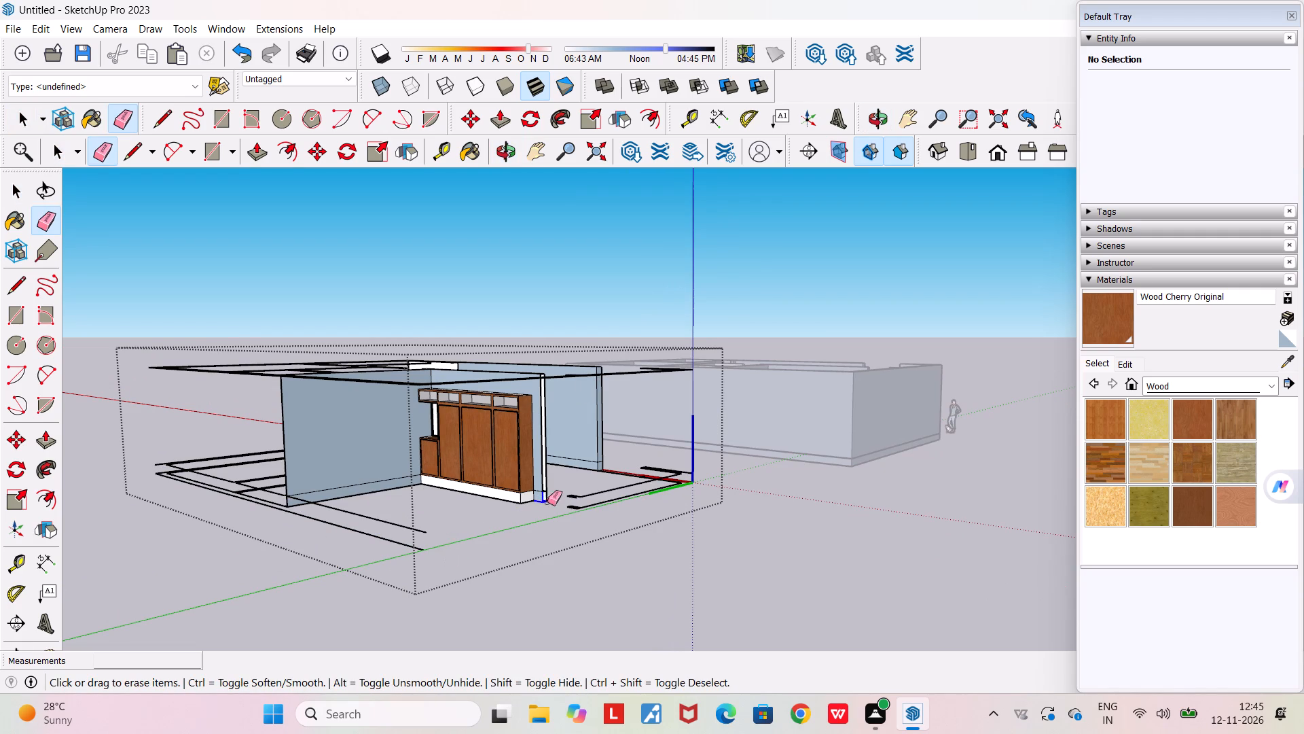
drag(547, 502, 588, 513)
drag(580, 504, 562, 514)
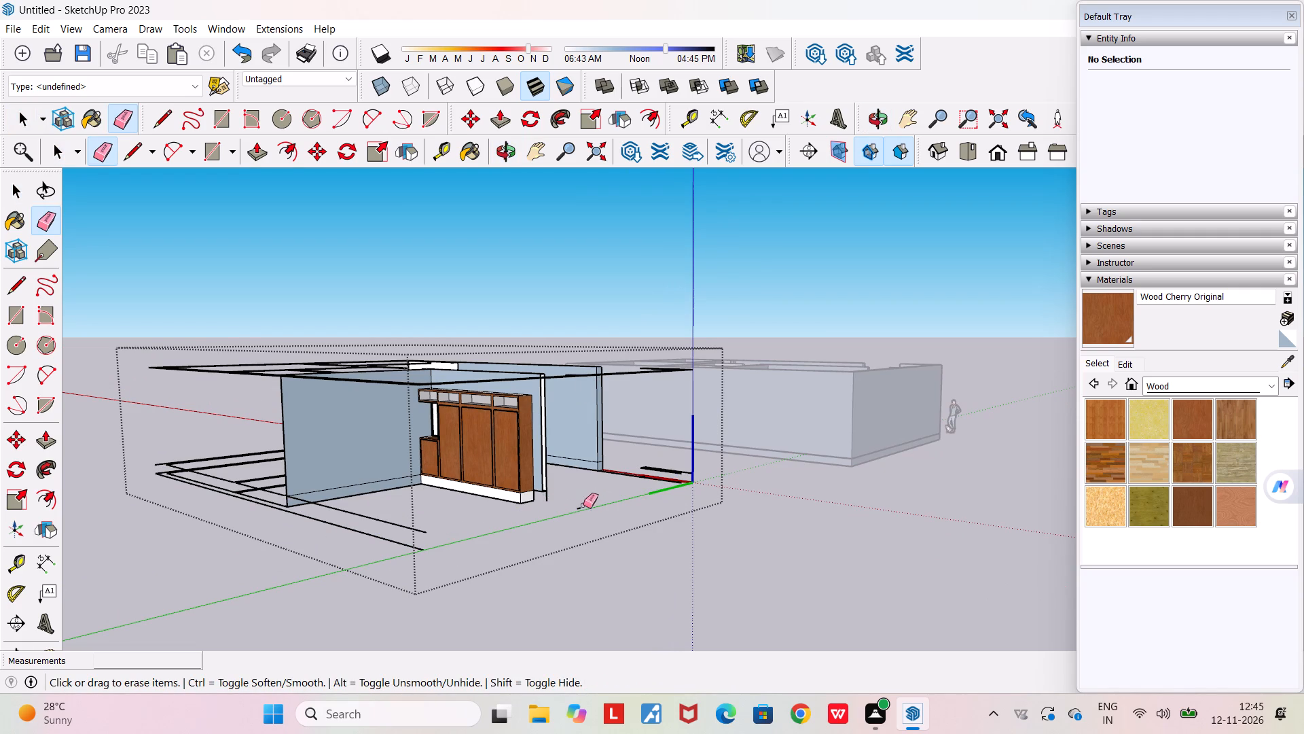
drag(579, 507, 585, 521)
drag(653, 459, 647, 497)
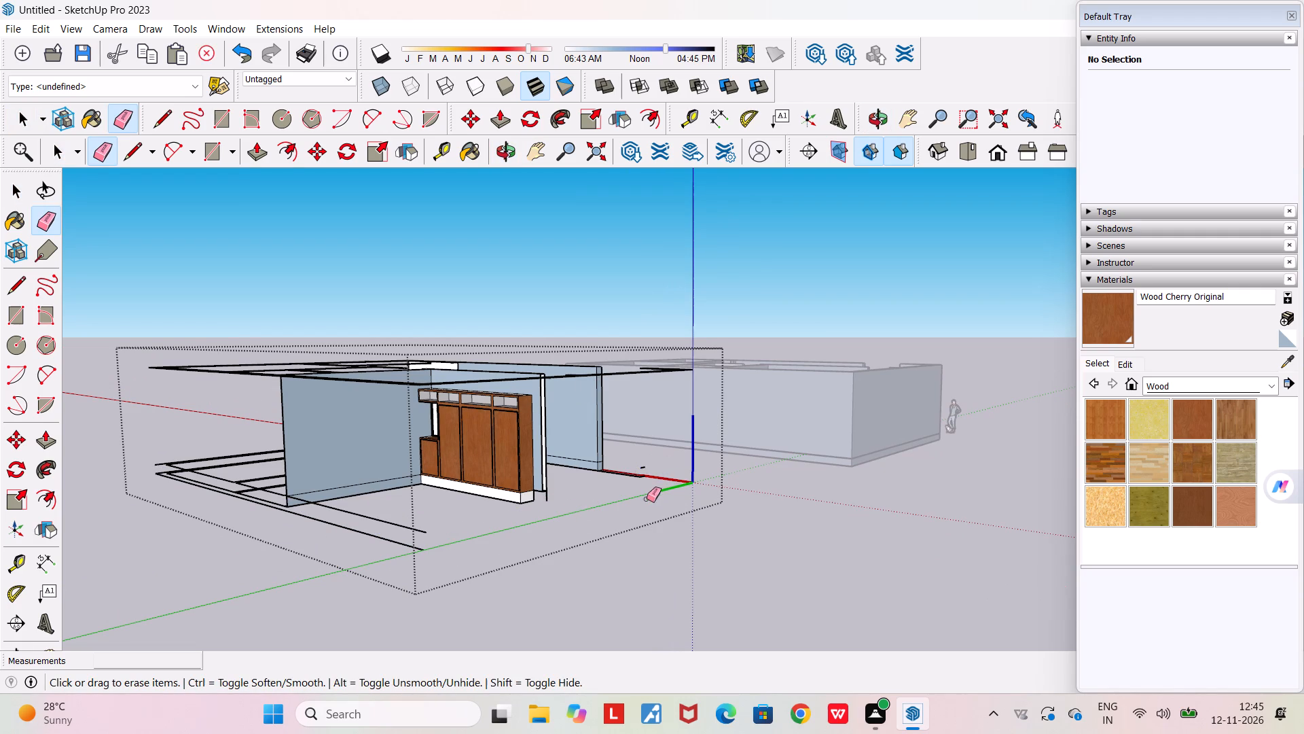
Inside the component, erase the long outer wall nearest the house together with its top and base edges.
middle_drag(647, 498, 558, 572)
drag(604, 525, 581, 531)
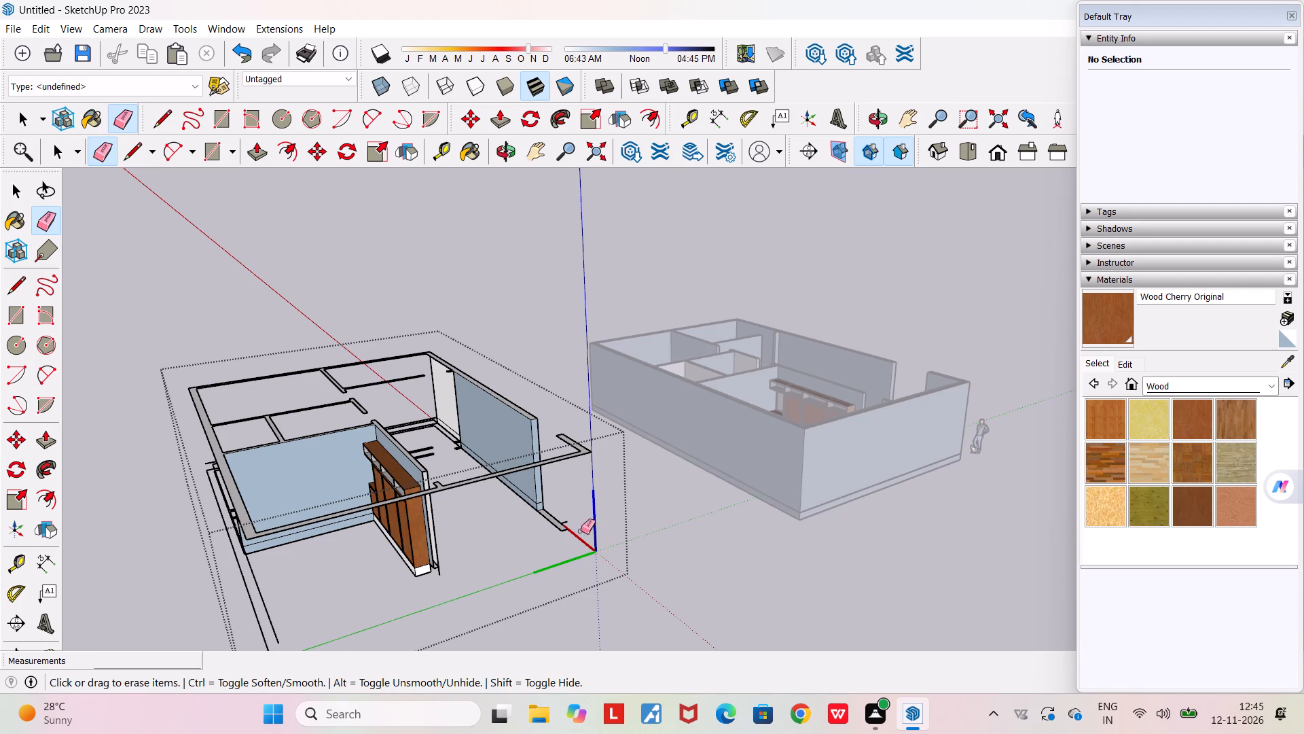
drag(581, 531, 520, 418)
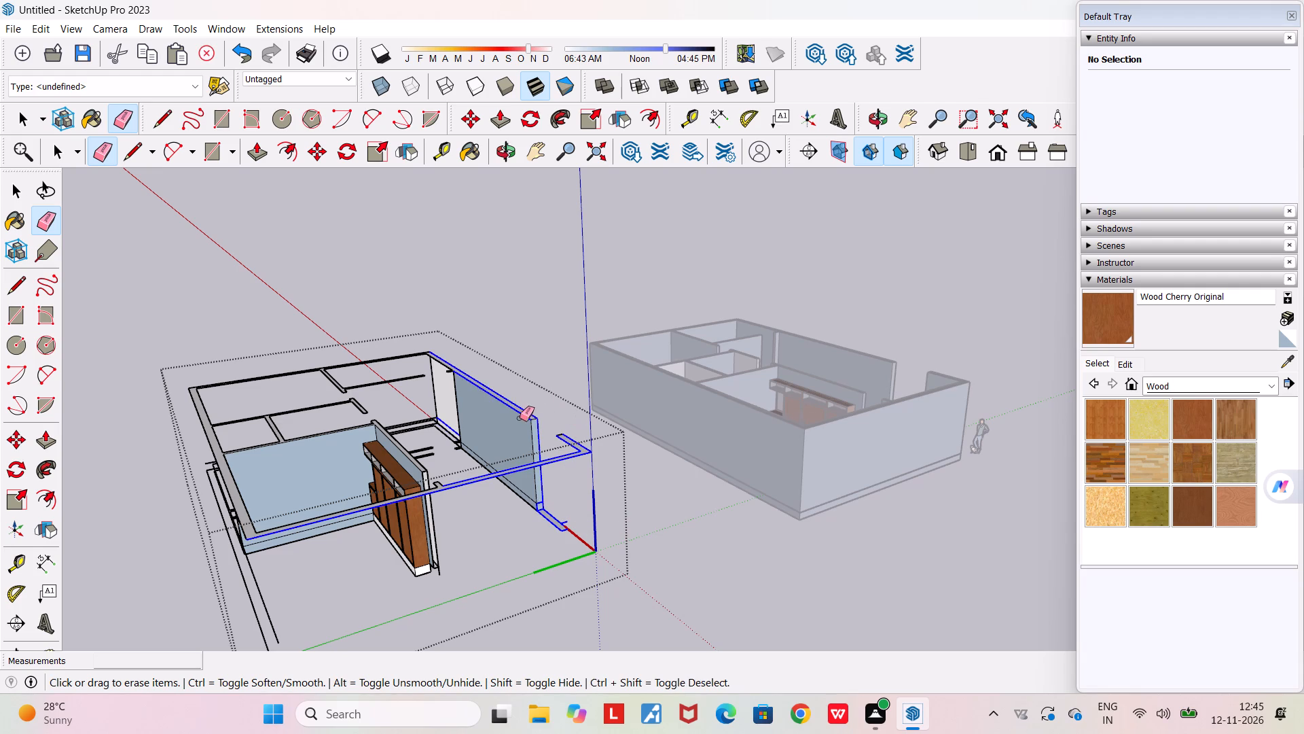
drag(520, 418, 511, 486)
drag(507, 482, 563, 440)
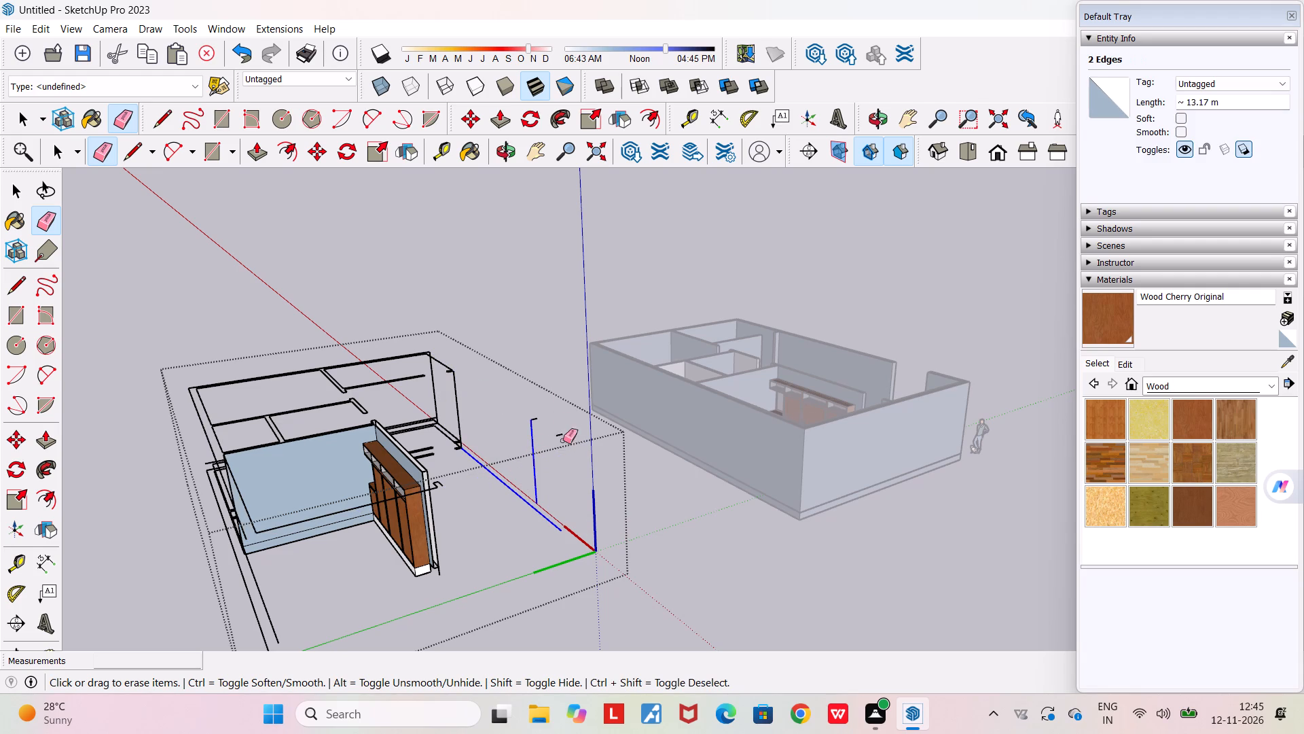
drag(563, 440, 539, 482)
drag(539, 482, 556, 546)
Erase the partition wall directly behind the wardrobe and its stray end edges.
drag(443, 489, 428, 478)
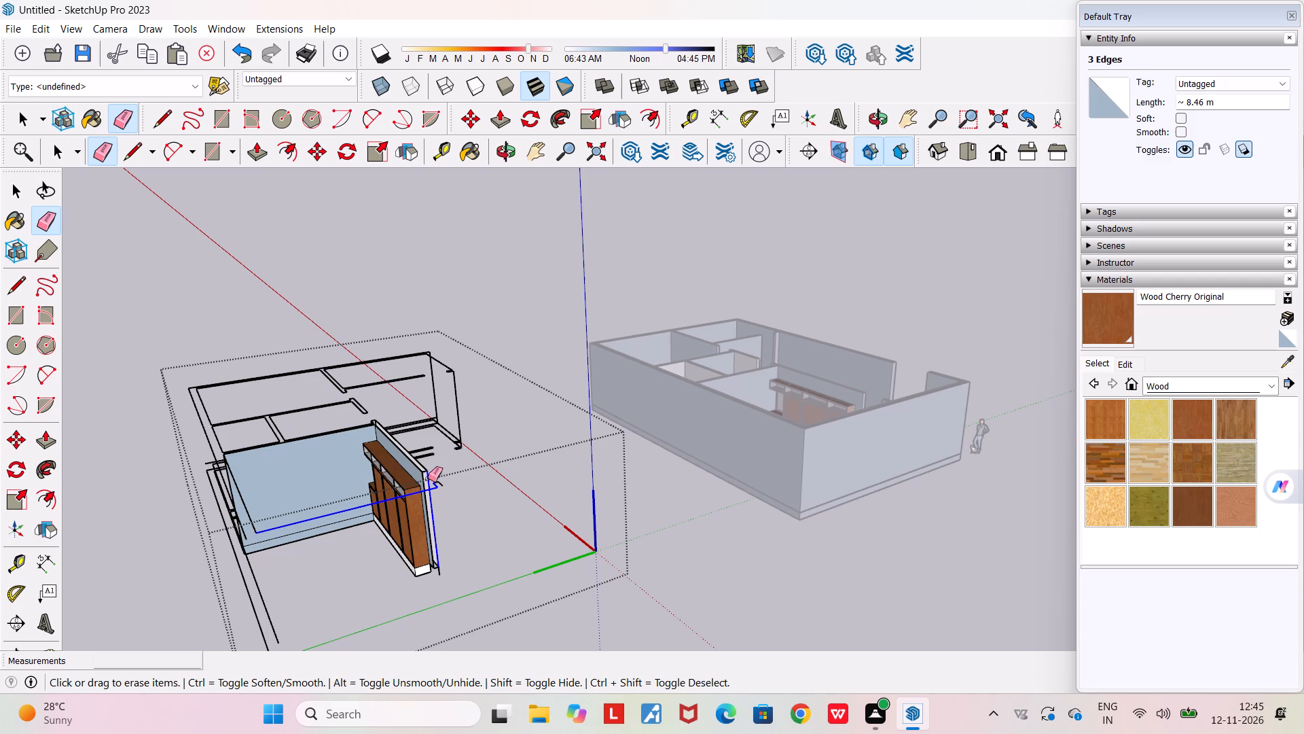
drag(428, 478, 417, 455)
drag(428, 468, 445, 487)
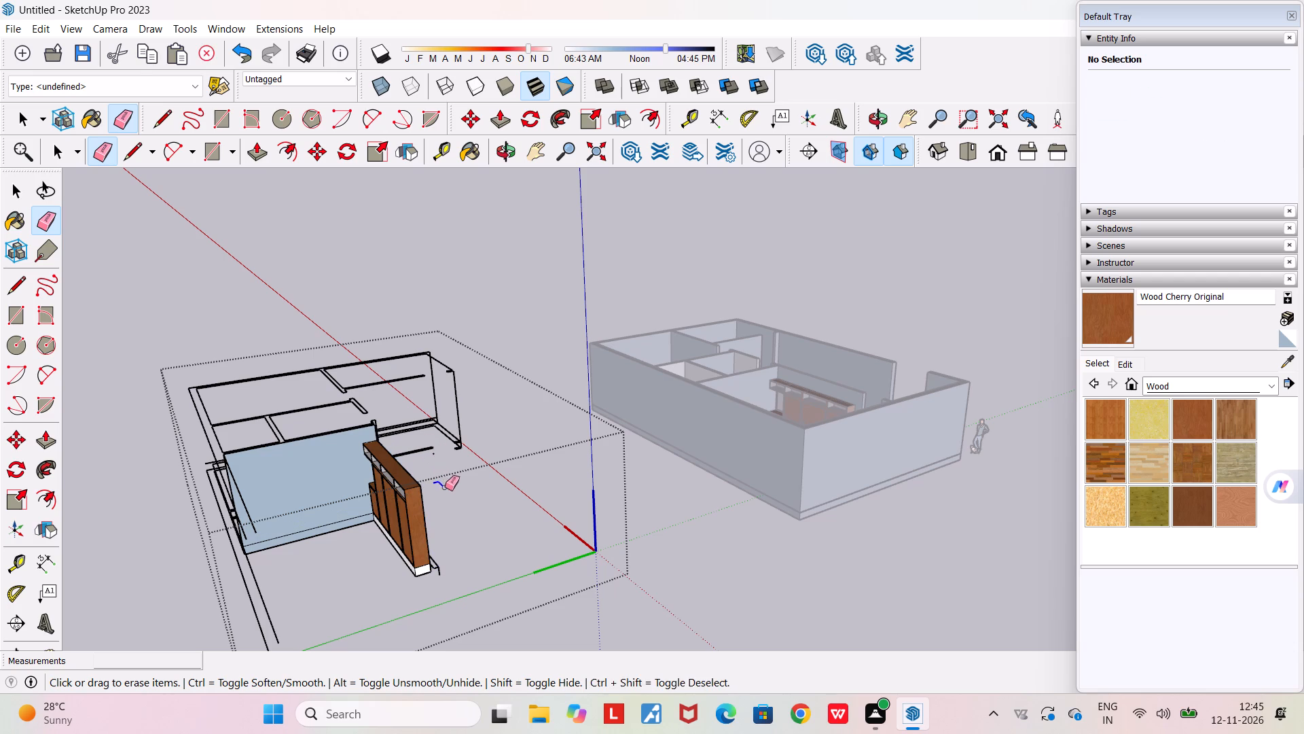
drag(445, 487, 446, 485)
Erase the bedroom wall beside the wardrobe and the remaining room and outer-wall outlines inside the component.
drag(439, 455, 458, 449)
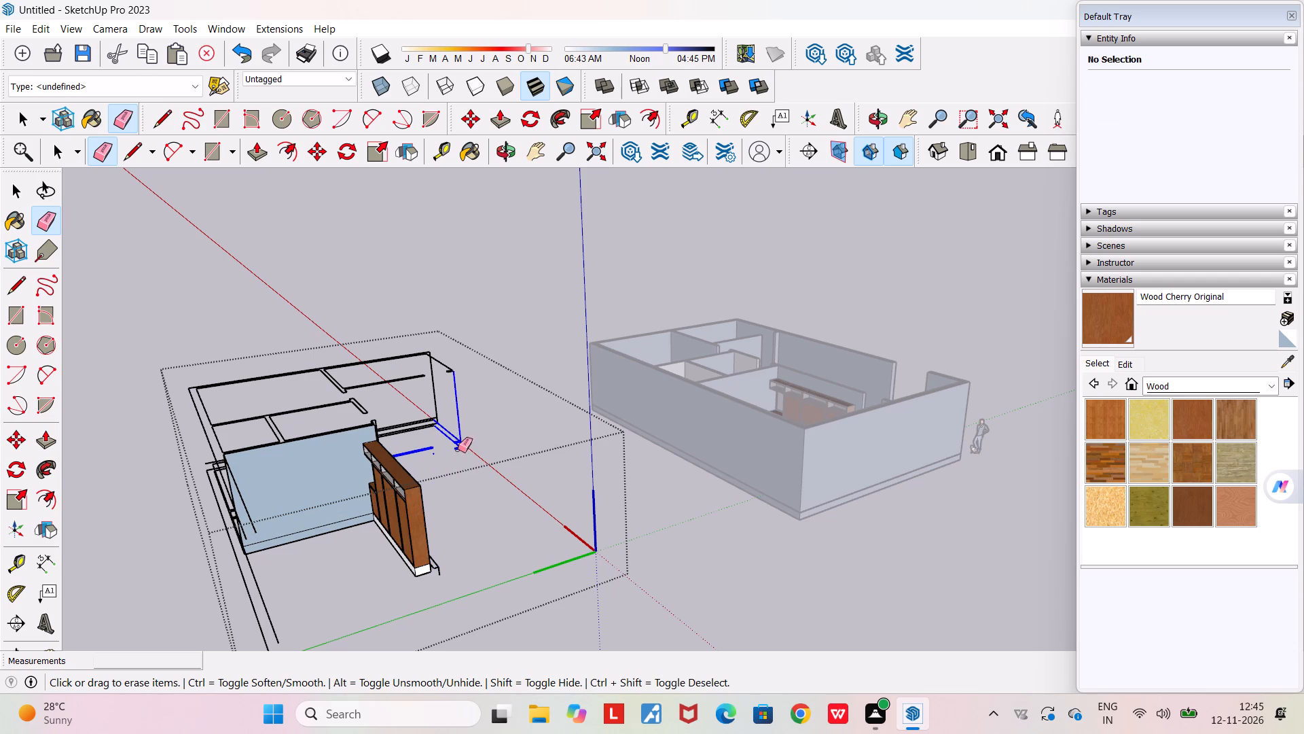
drag(458, 449, 397, 370)
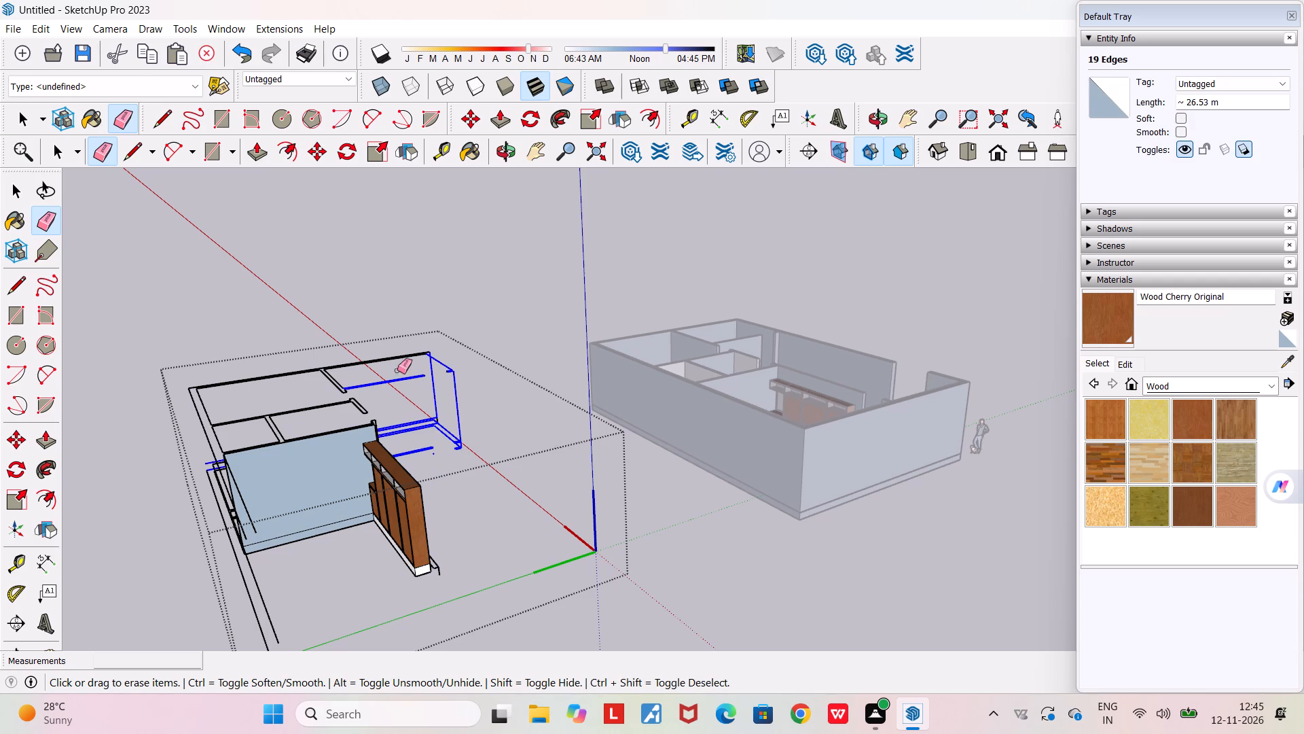
drag(397, 370, 312, 548)
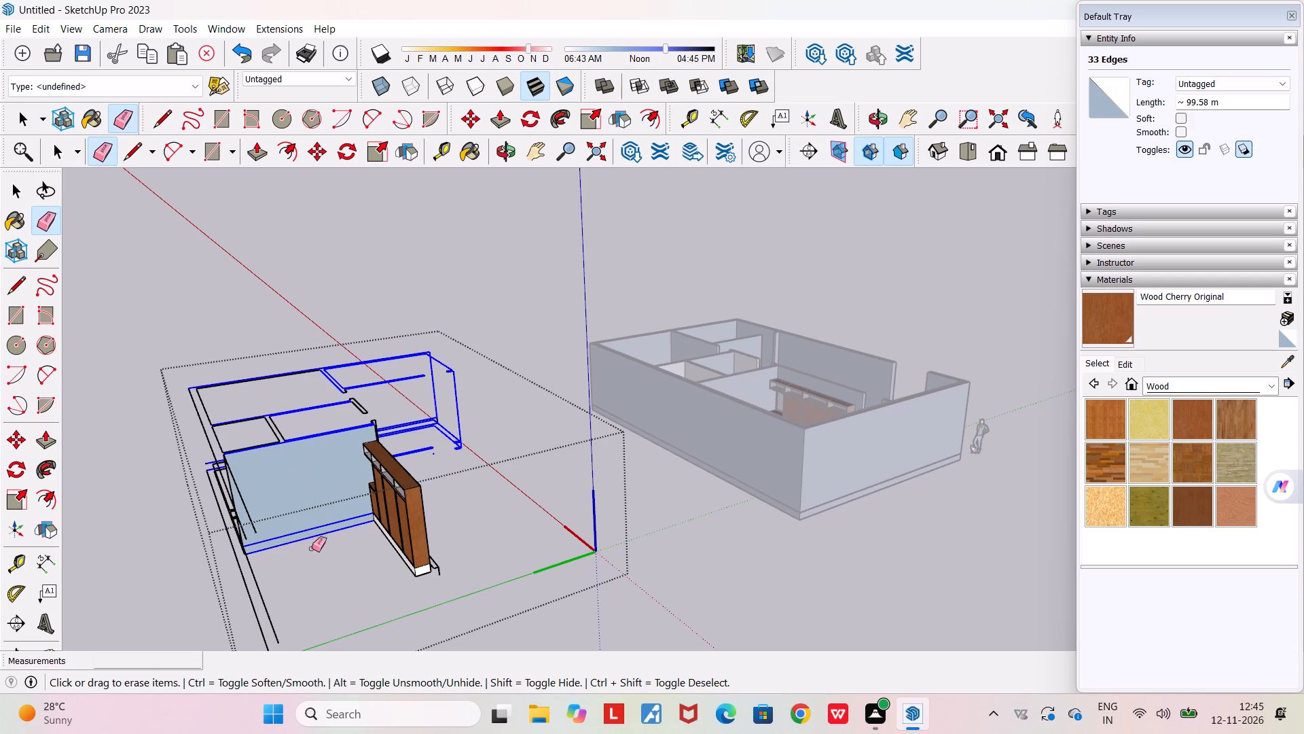
drag(312, 548, 189, 400)
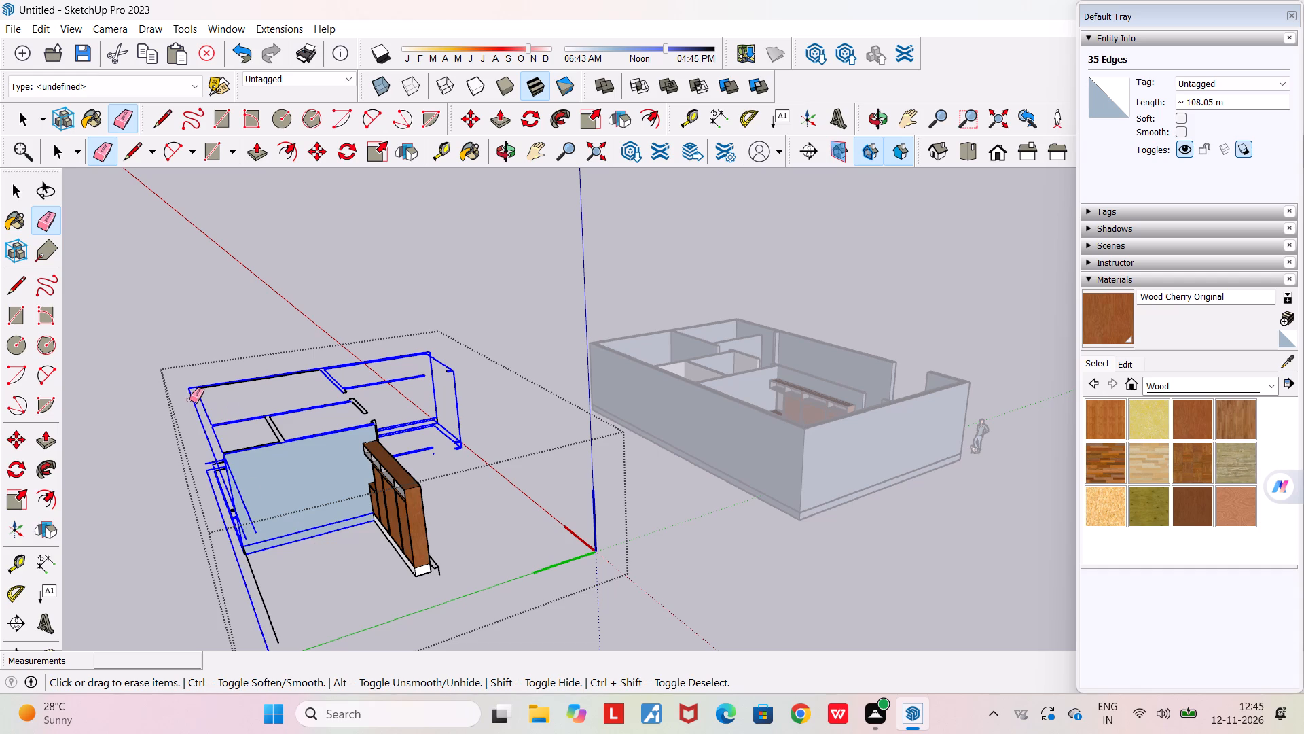
drag(189, 400, 376, 420)
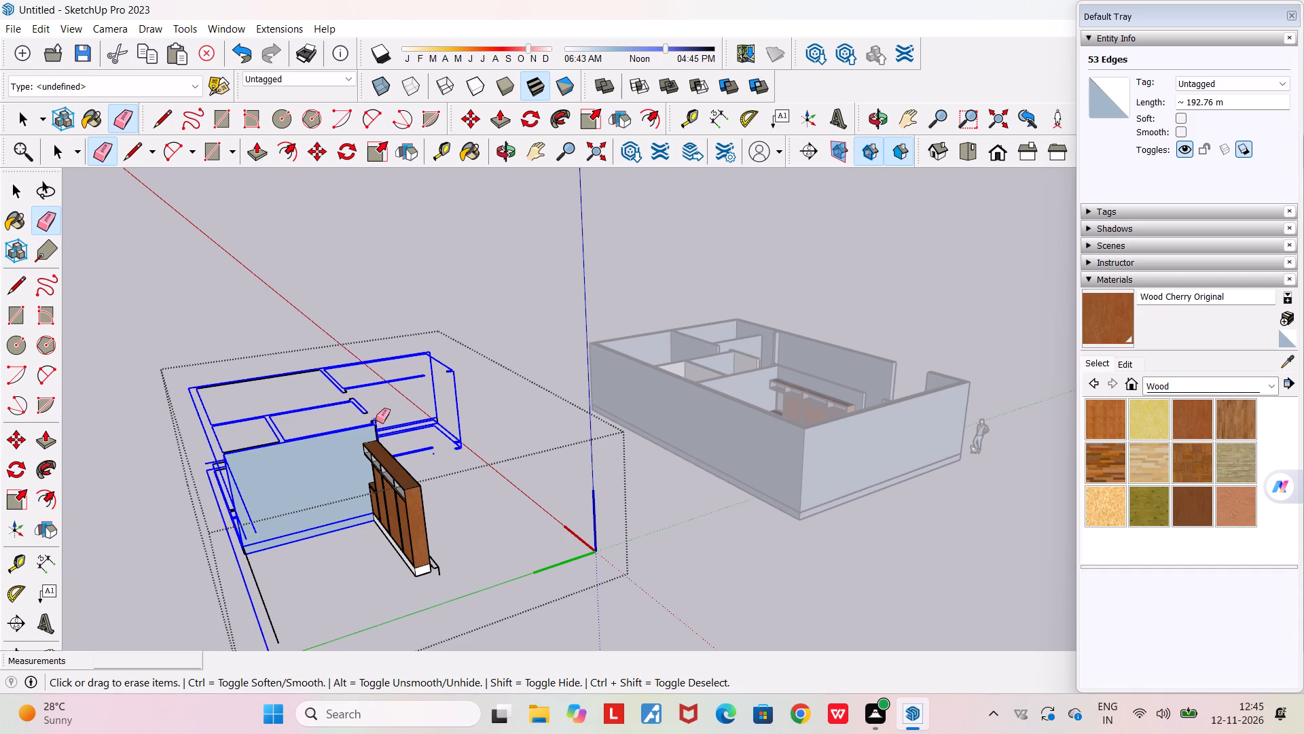
drag(376, 420, 255, 594)
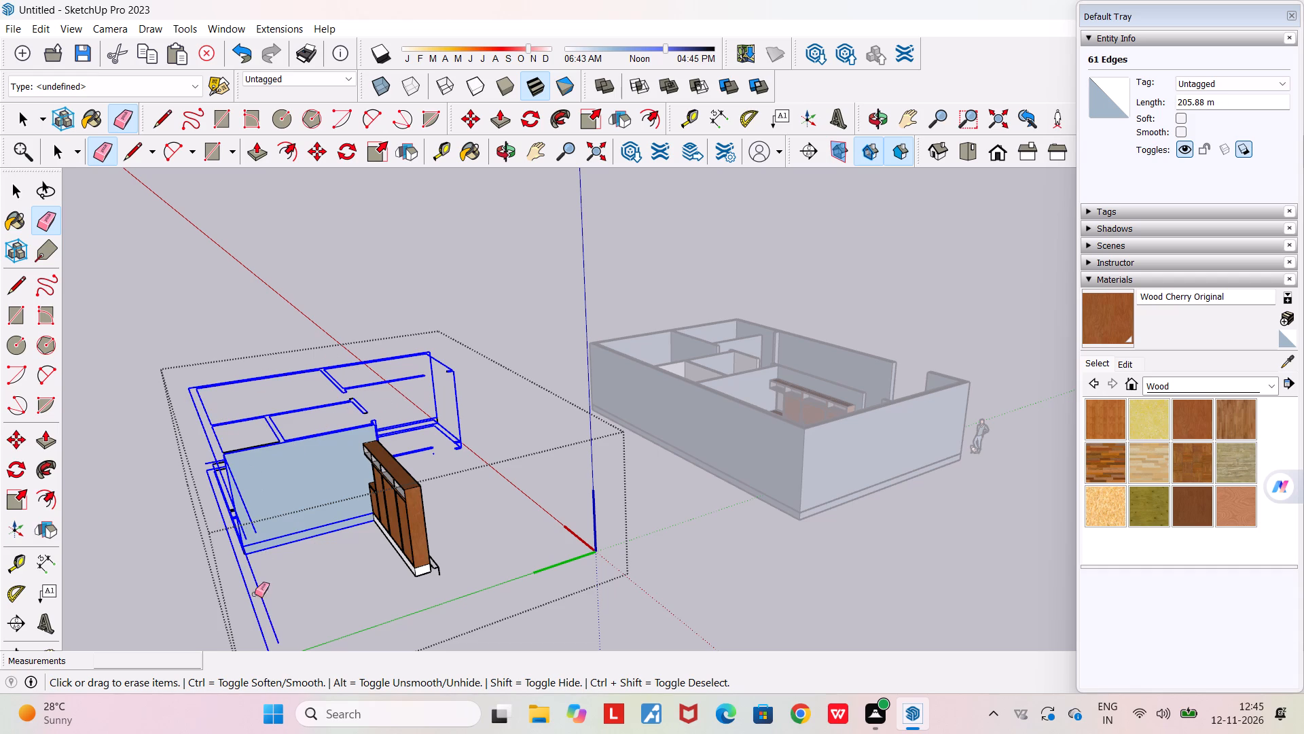
drag(255, 594, 233, 516)
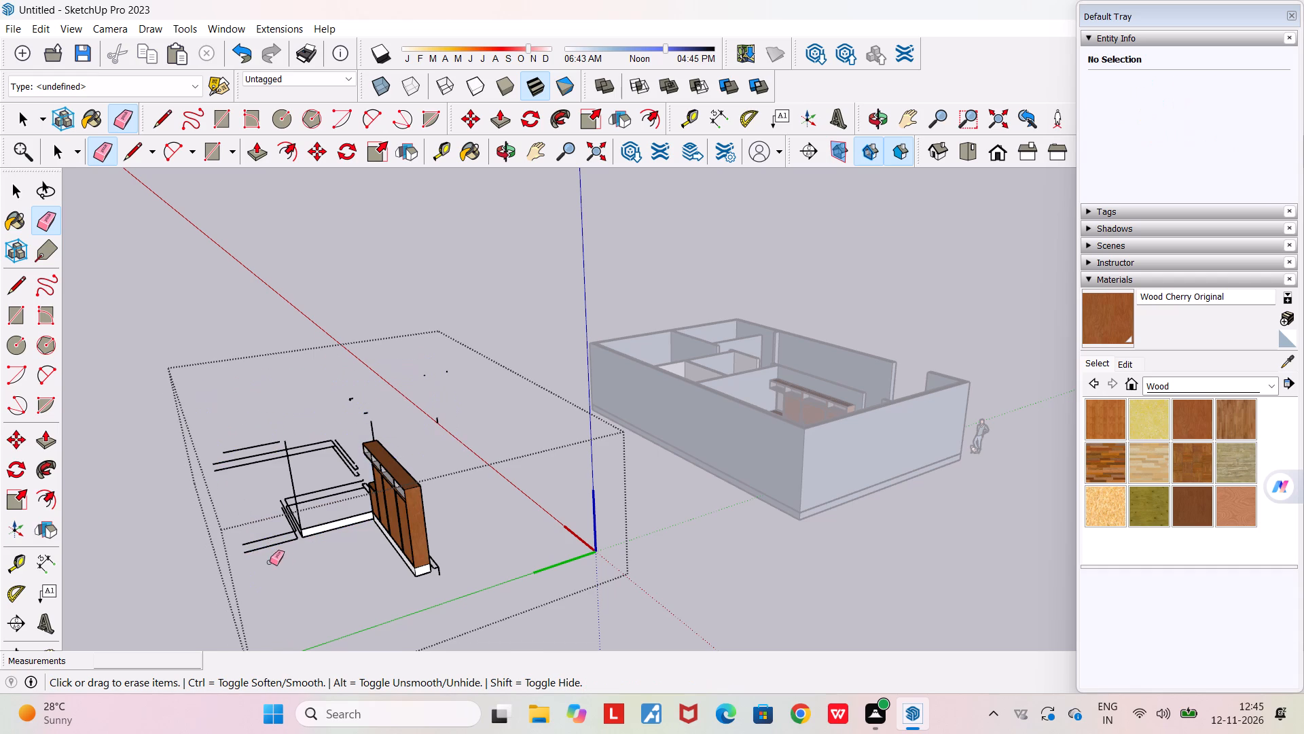
Erase the remaining room outlines beside the wardrobe and the small stray edges behind it inside the component.
drag(268, 561, 325, 546)
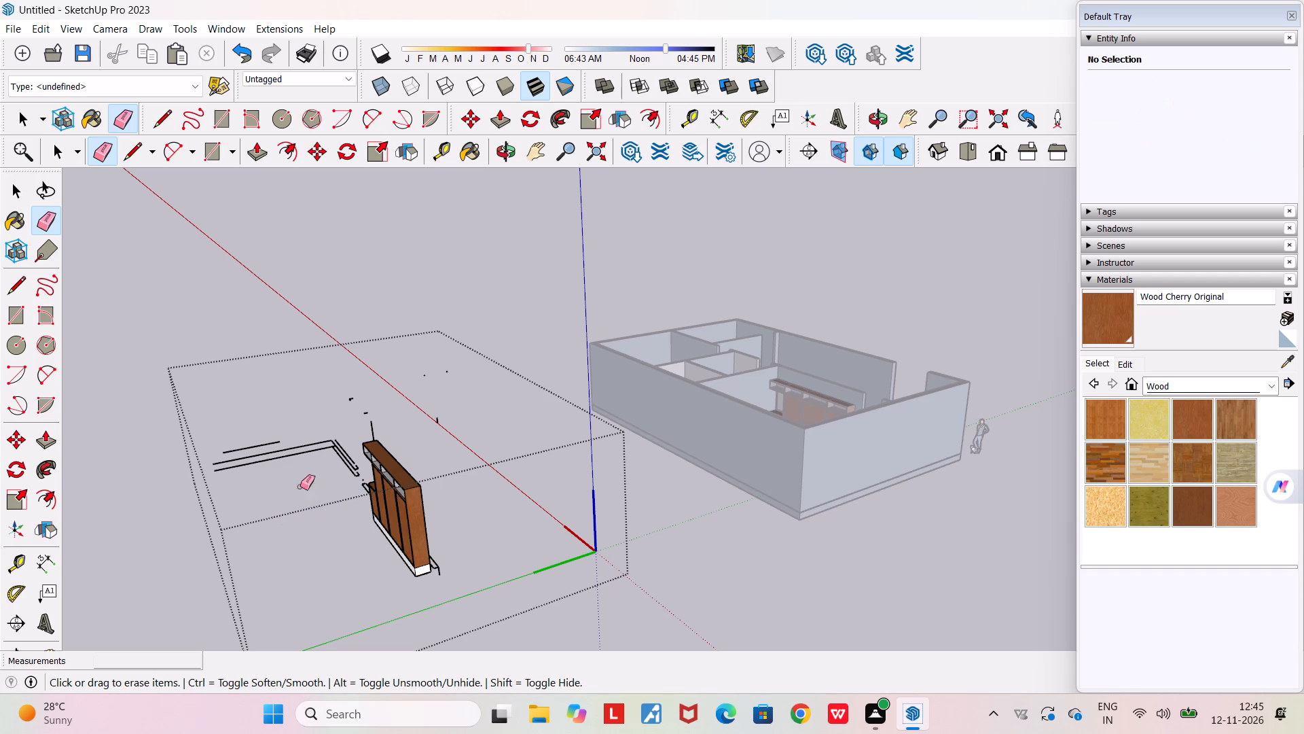
drag(327, 472, 291, 420)
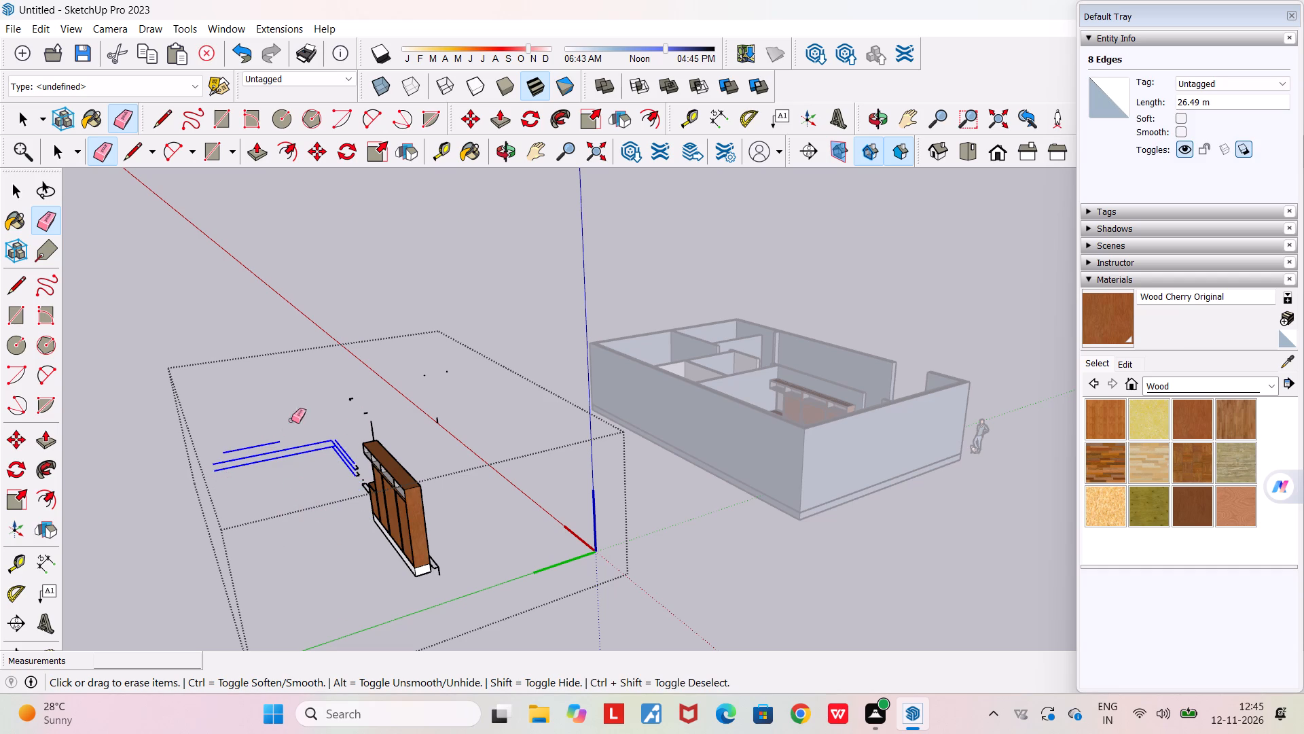
drag(291, 420, 377, 422)
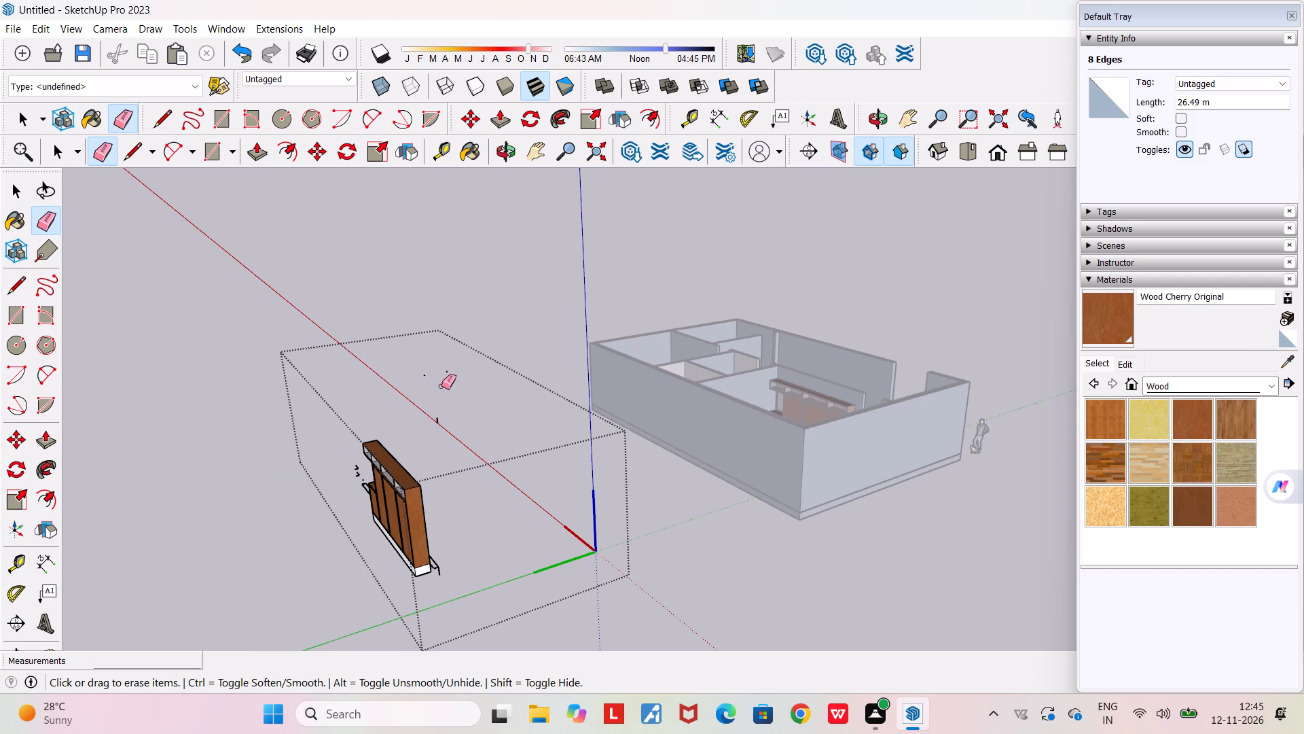
drag(424, 374, 444, 417)
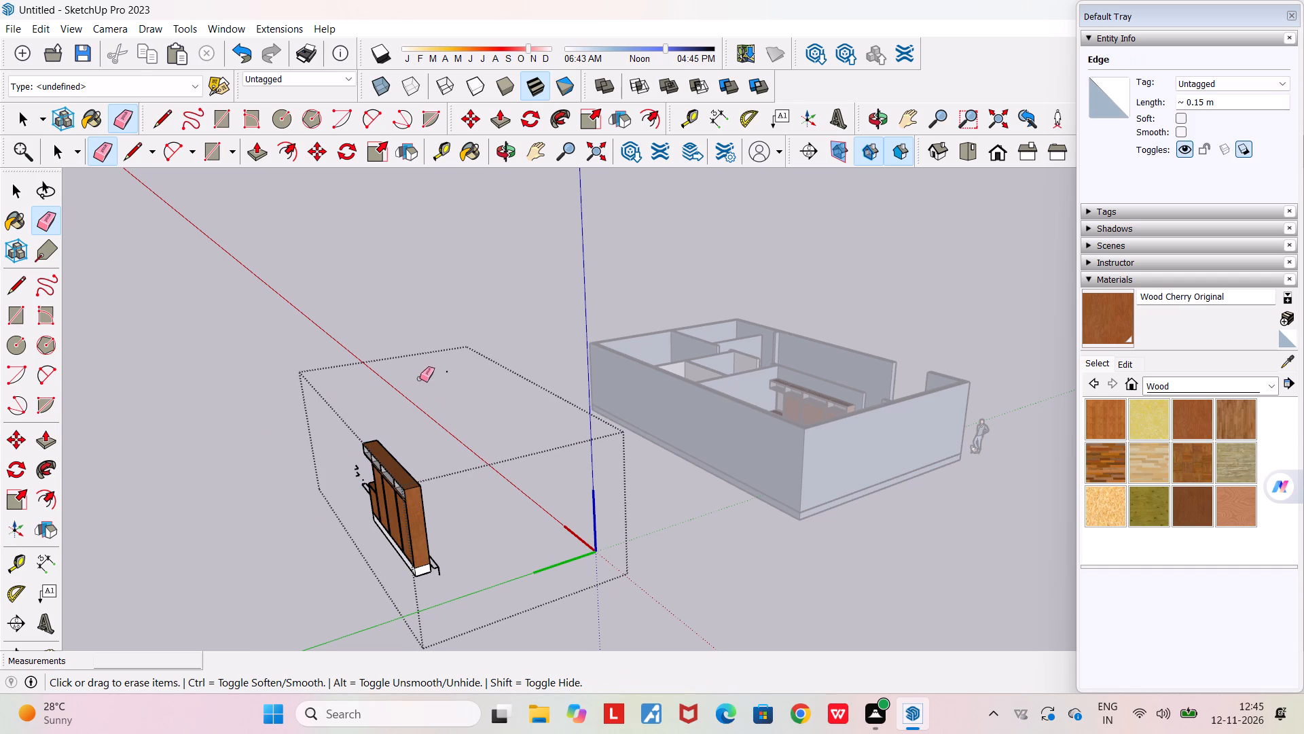
drag(424, 377, 449, 370)
Erase the leftover low wall strip and the scattered stray edges beside the wardrobe's low-cabinet end.
middle_drag(380, 415, 468, 408)
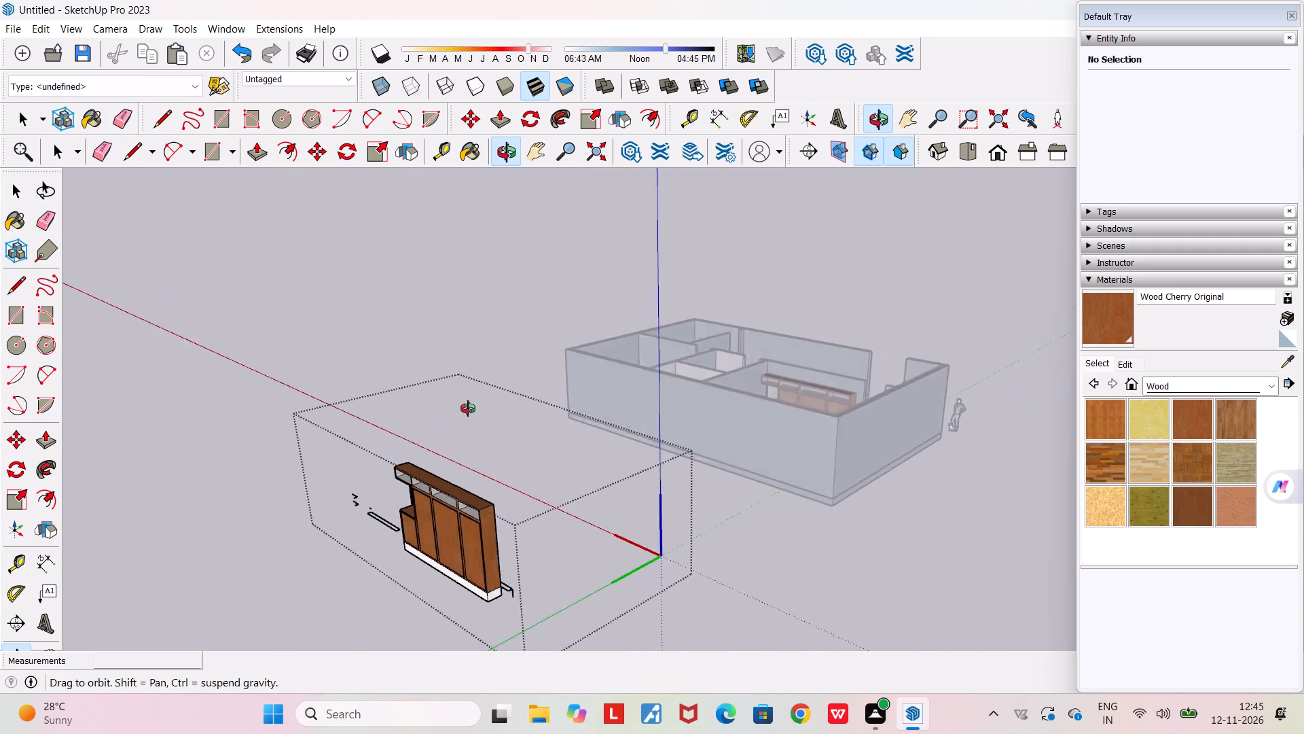
middle_drag(468, 408, 556, 396)
drag(470, 536, 427, 522)
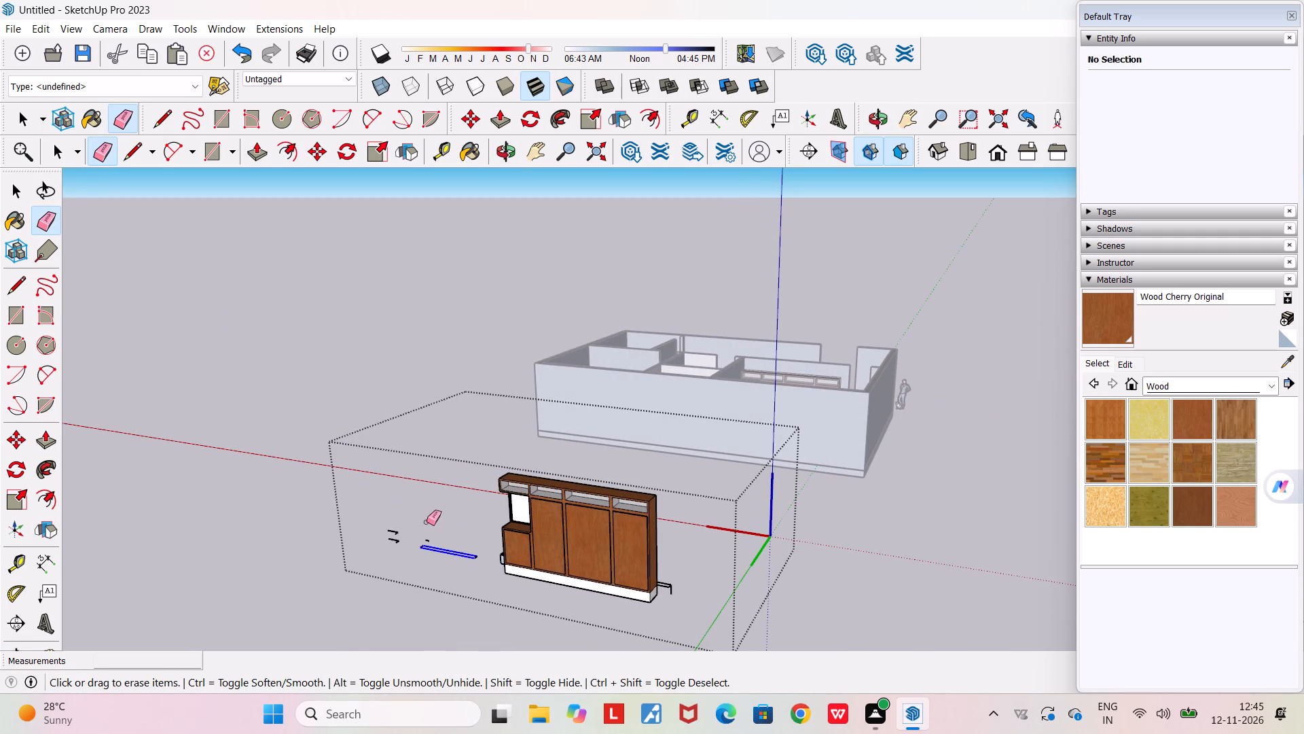
drag(427, 522, 403, 550)
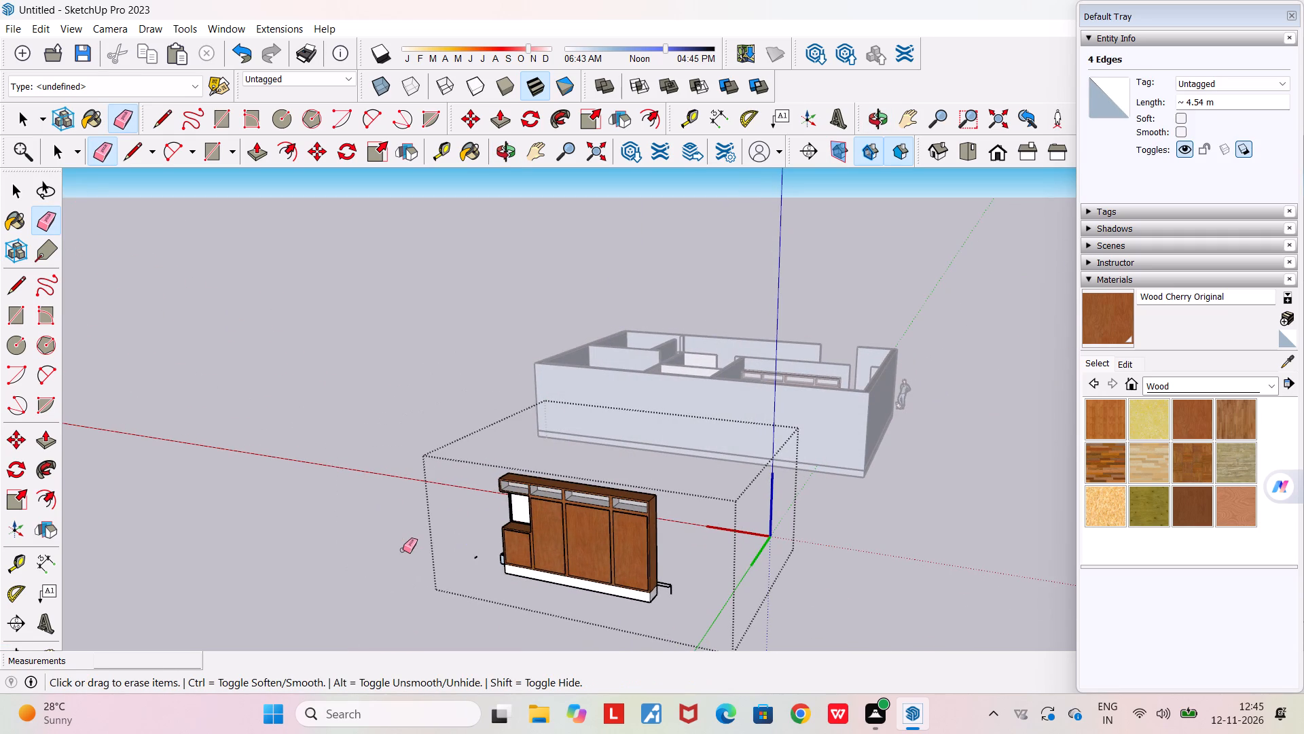
scroll(403, 550, down, 3)
middle_drag(418, 557, 490, 546)
scroll(556, 581, up, 6)
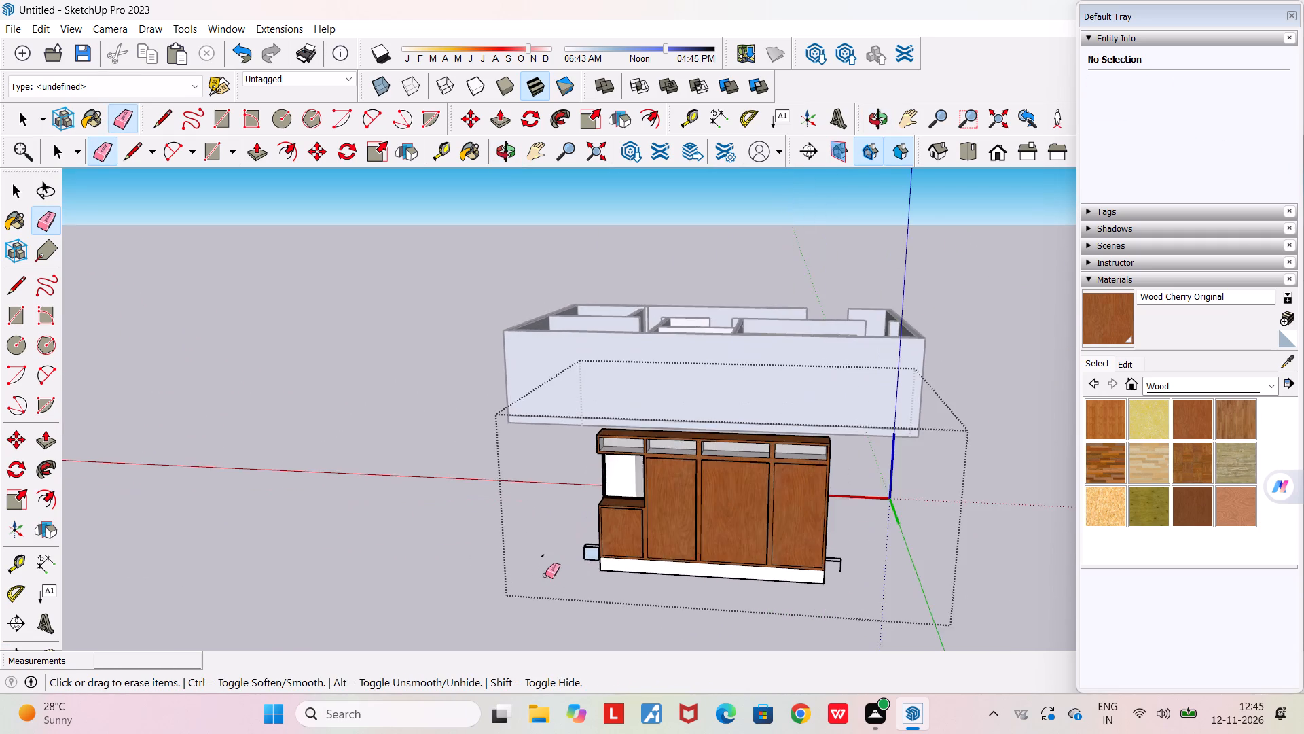
scroll(547, 569, up, 6)
drag(537, 542, 553, 559)
Erase the small wall stub beside the low cabinet and the white plinth strip beneath the wardrobe's front.
middle_drag(592, 533, 674, 531)
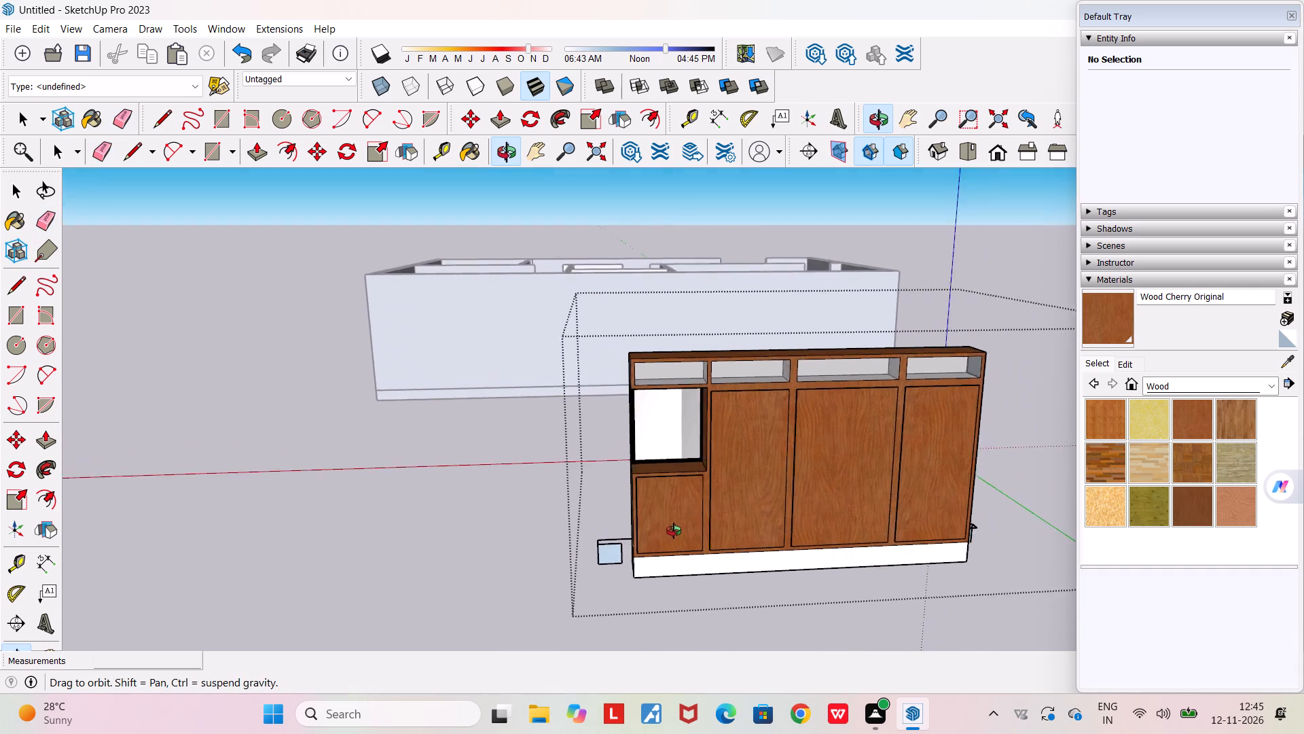
middle_drag(674, 531, 954, 523)
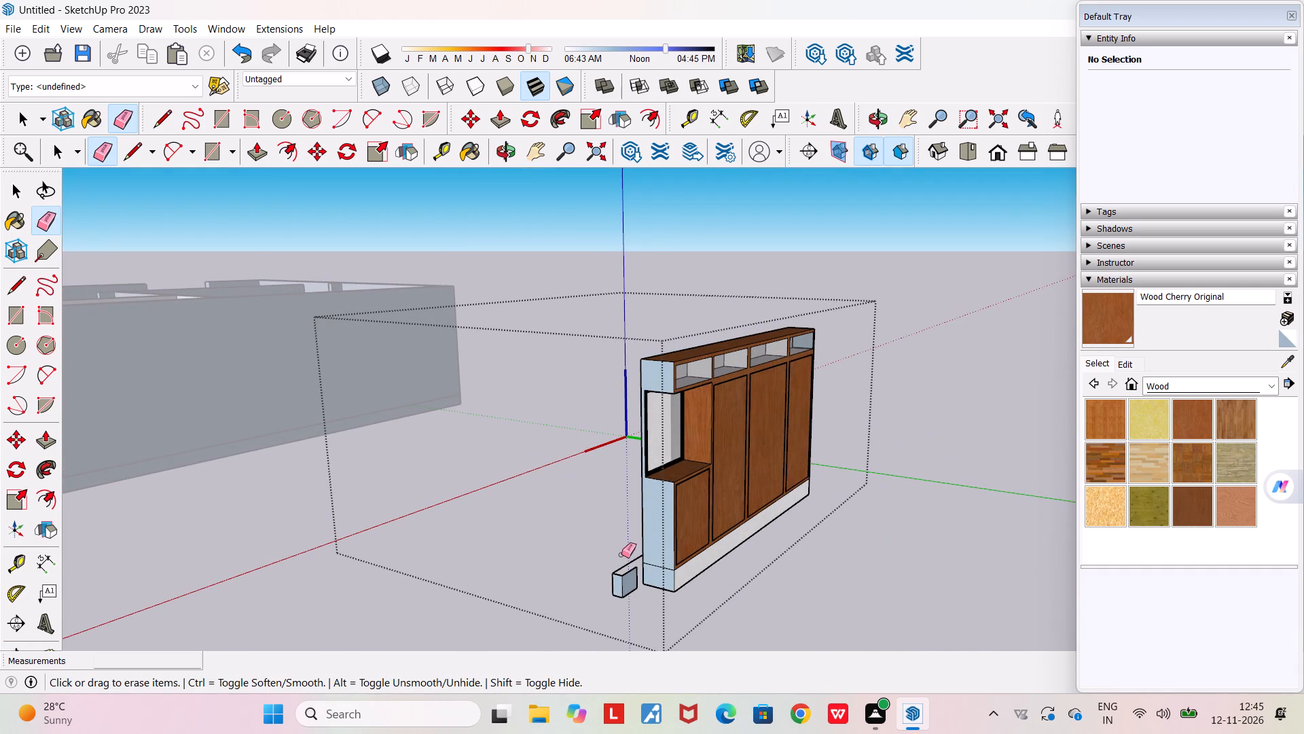
drag(621, 555, 643, 587)
middle_drag(670, 594, 573, 570)
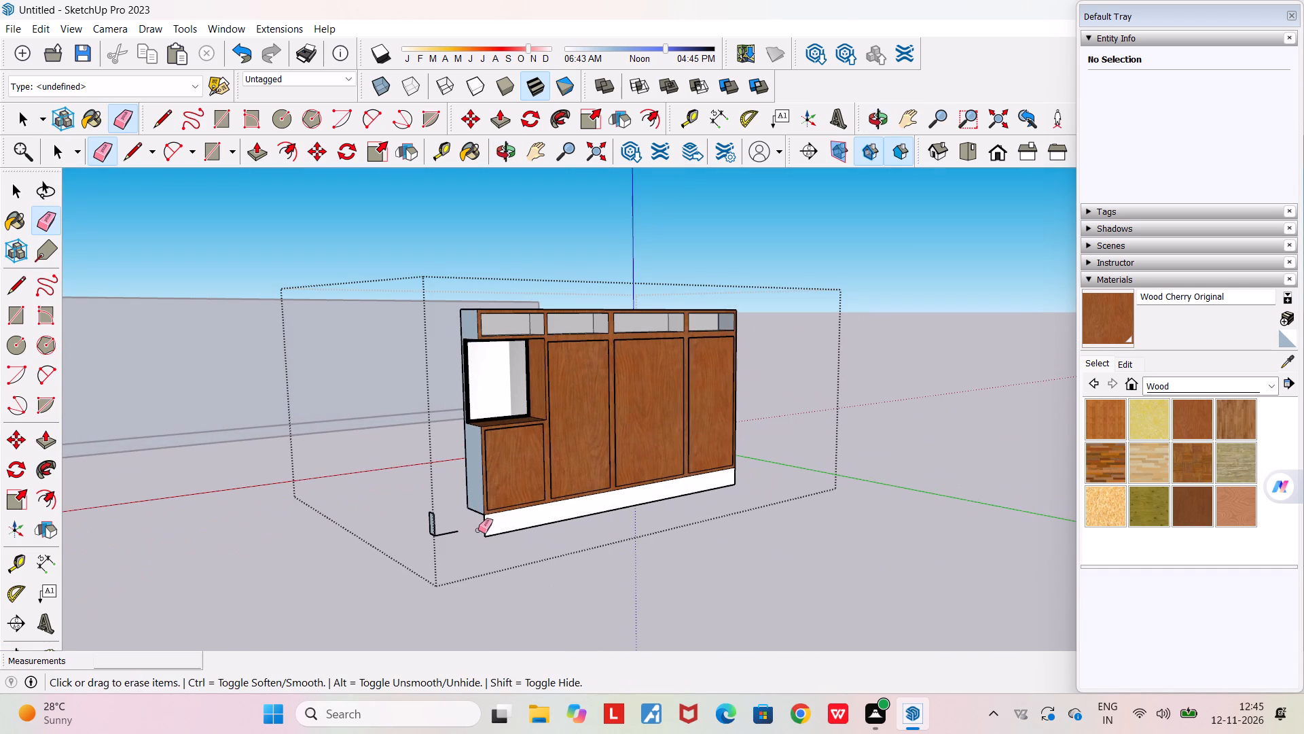
drag(478, 530, 507, 527)
middle_drag(537, 529, 524, 542)
drag(522, 531, 530, 551)
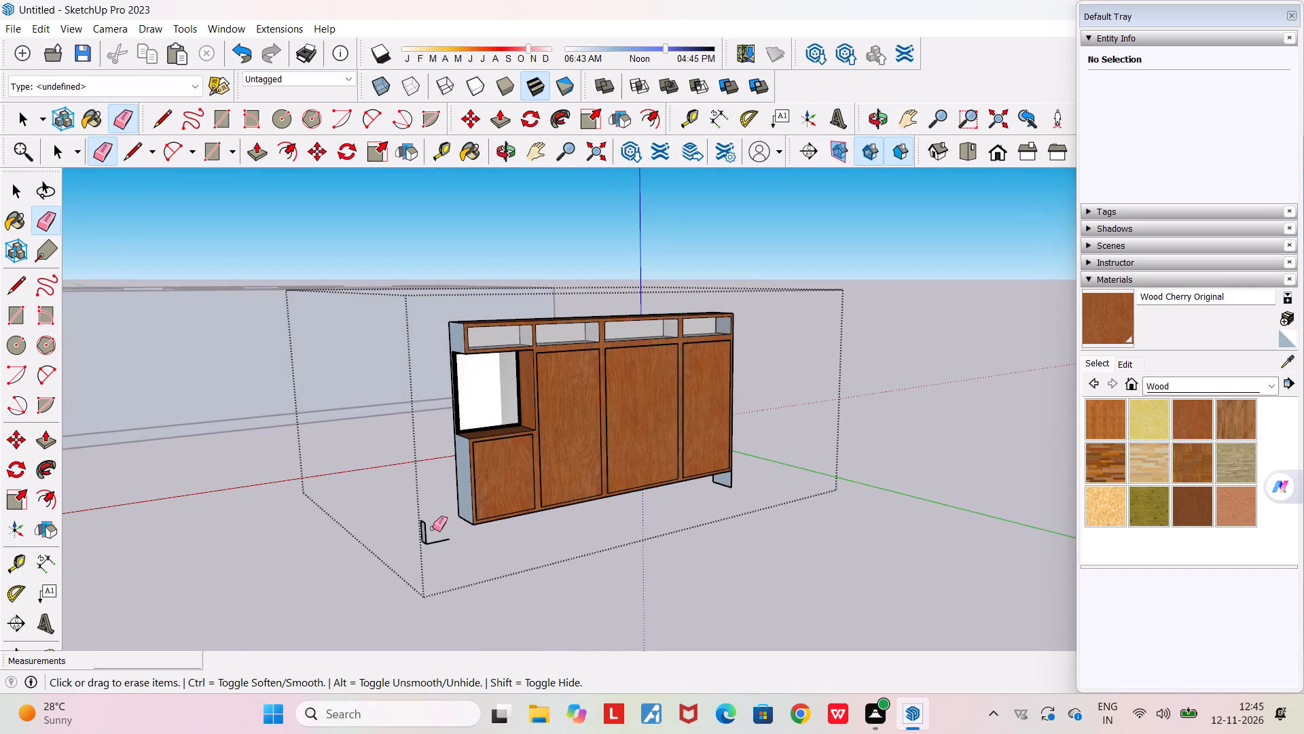
drag(431, 527, 436, 546)
Erase the leftover plinth end face and the stray edges under the wardrobe's tall end.
middle_drag(450, 550, 134, 542)
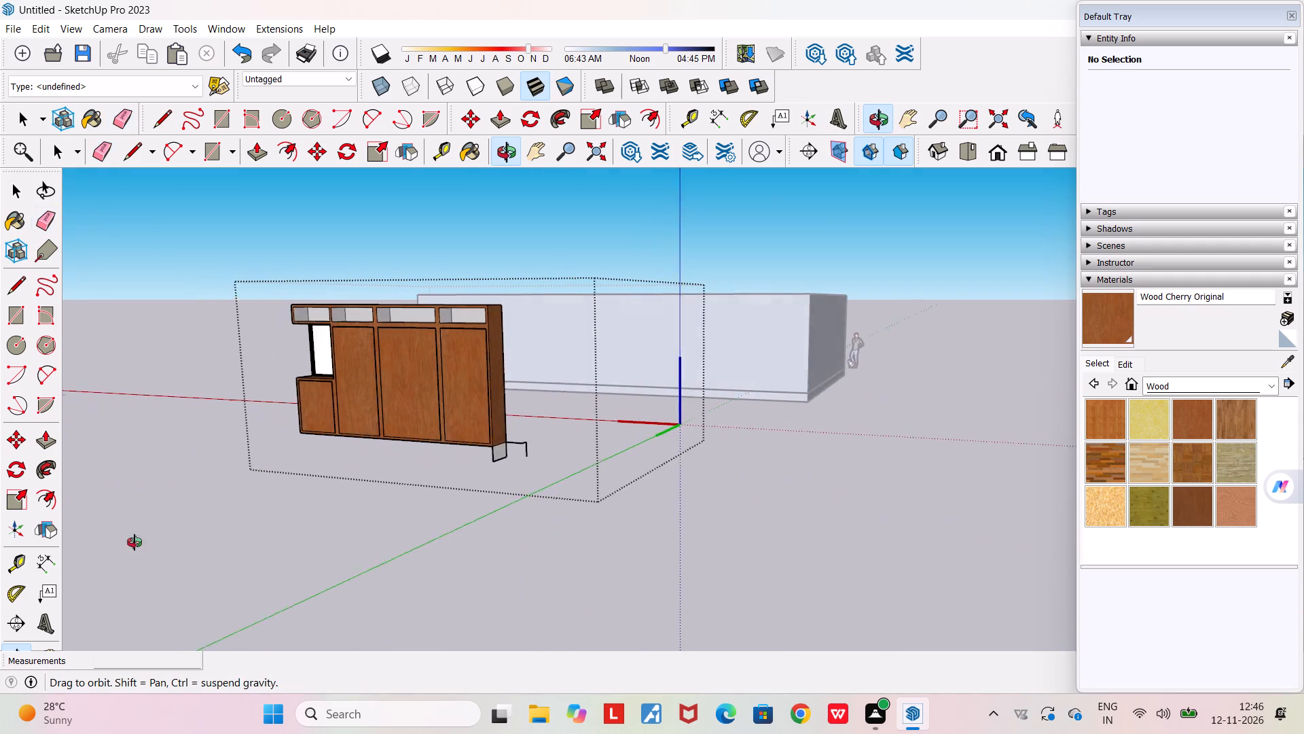
middle_drag(134, 542, 134, 542)
scroll(530, 451, up, 9)
drag(456, 455, 500, 435)
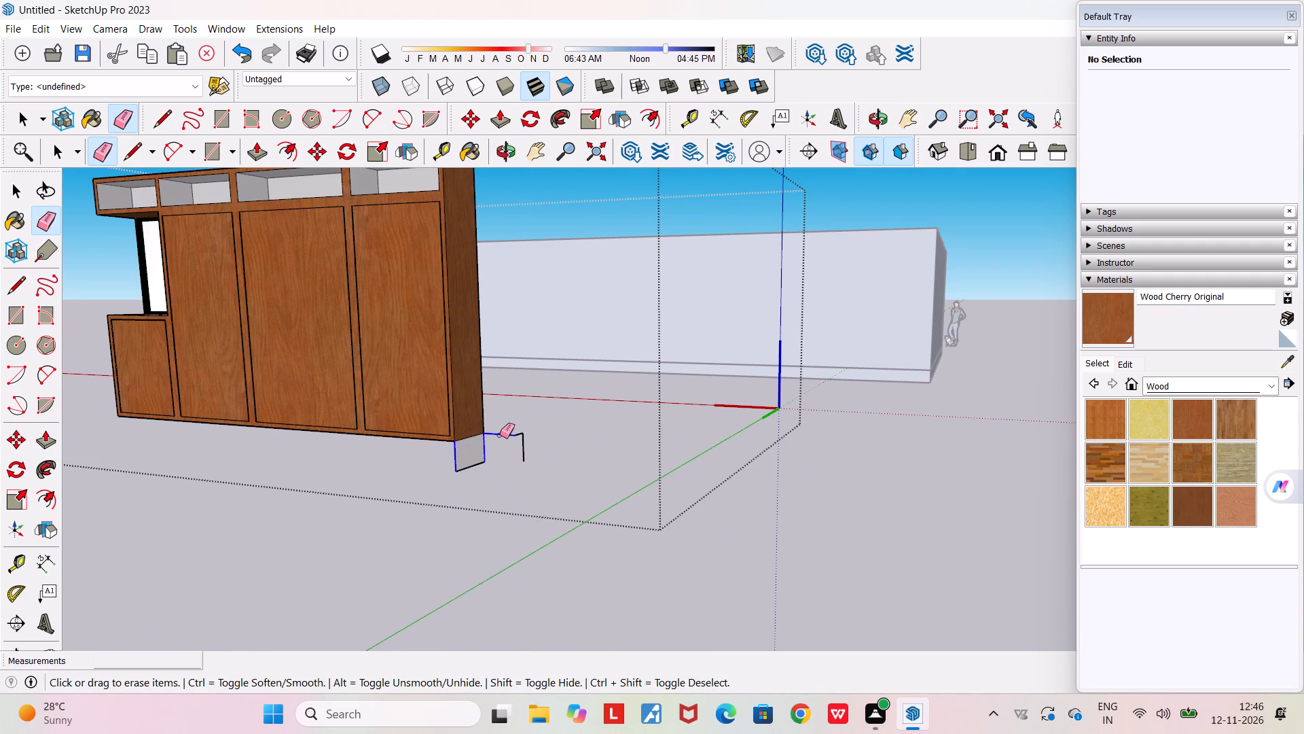
drag(500, 435, 532, 449)
drag(476, 458, 475, 493)
Erase the last short stray edge floating just behind the wardrobe.
middle_drag(487, 474, 160, 538)
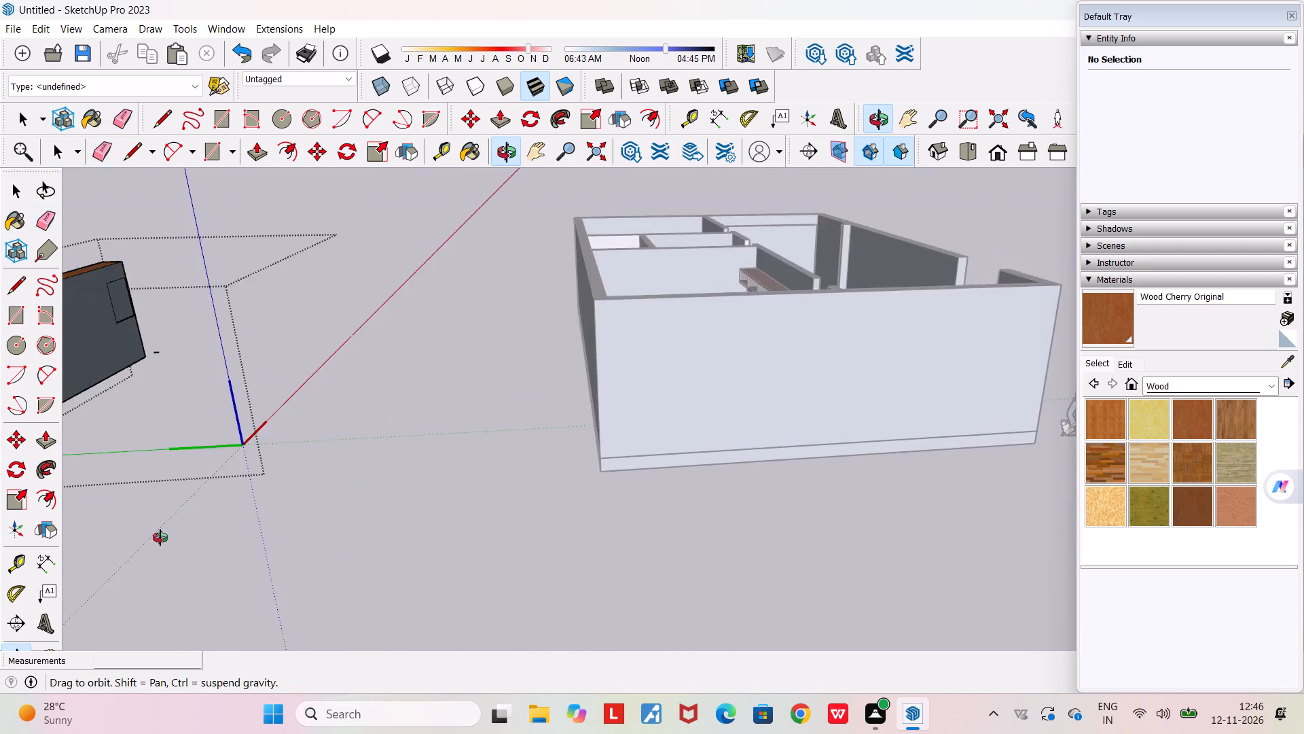
middle_drag(160, 538, 191, 537)
scroll(191, 537, down, 15)
scroll(125, 452, up, 5)
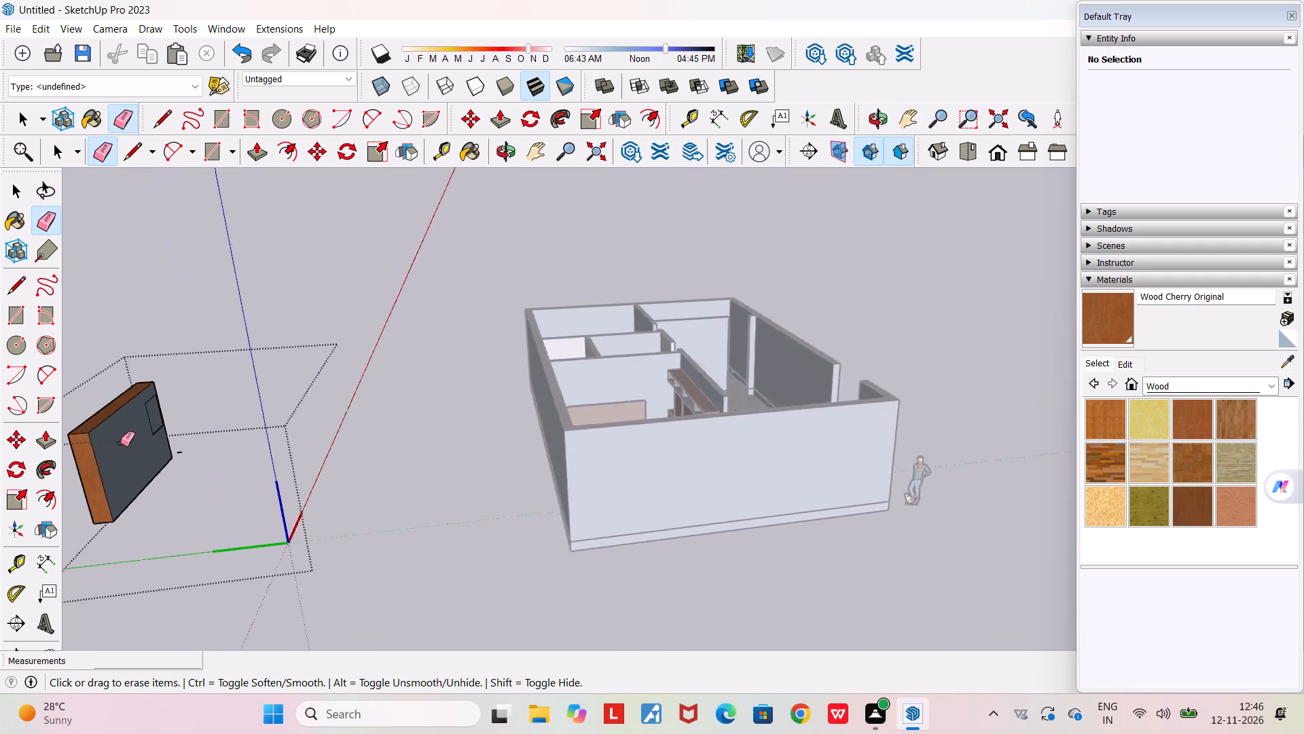
scroll(120, 443, up, 9)
drag(221, 464, 221, 457)
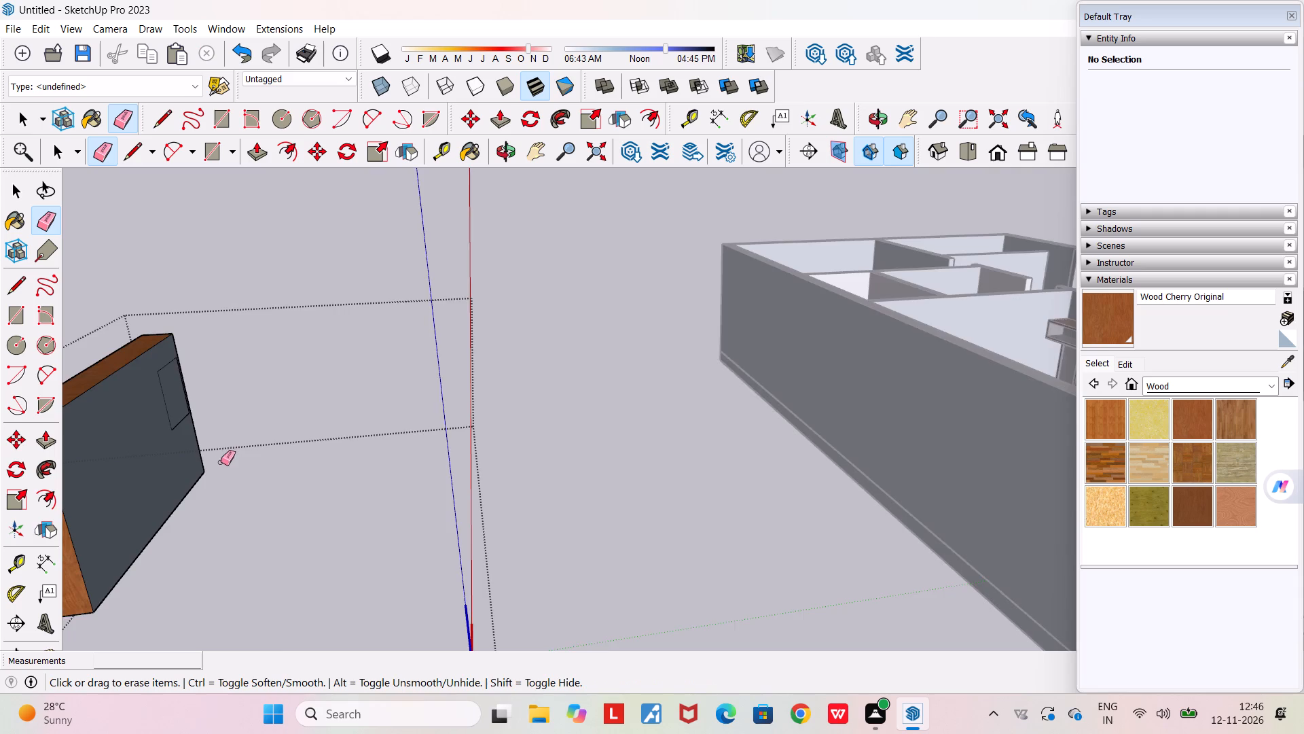
Erase the stray vertical line on the wardrobe's back face and finish editing the component.
scroll(221, 462, down, 5)
middle_drag(253, 529, 602, 436)
scroll(602, 436, down, 4)
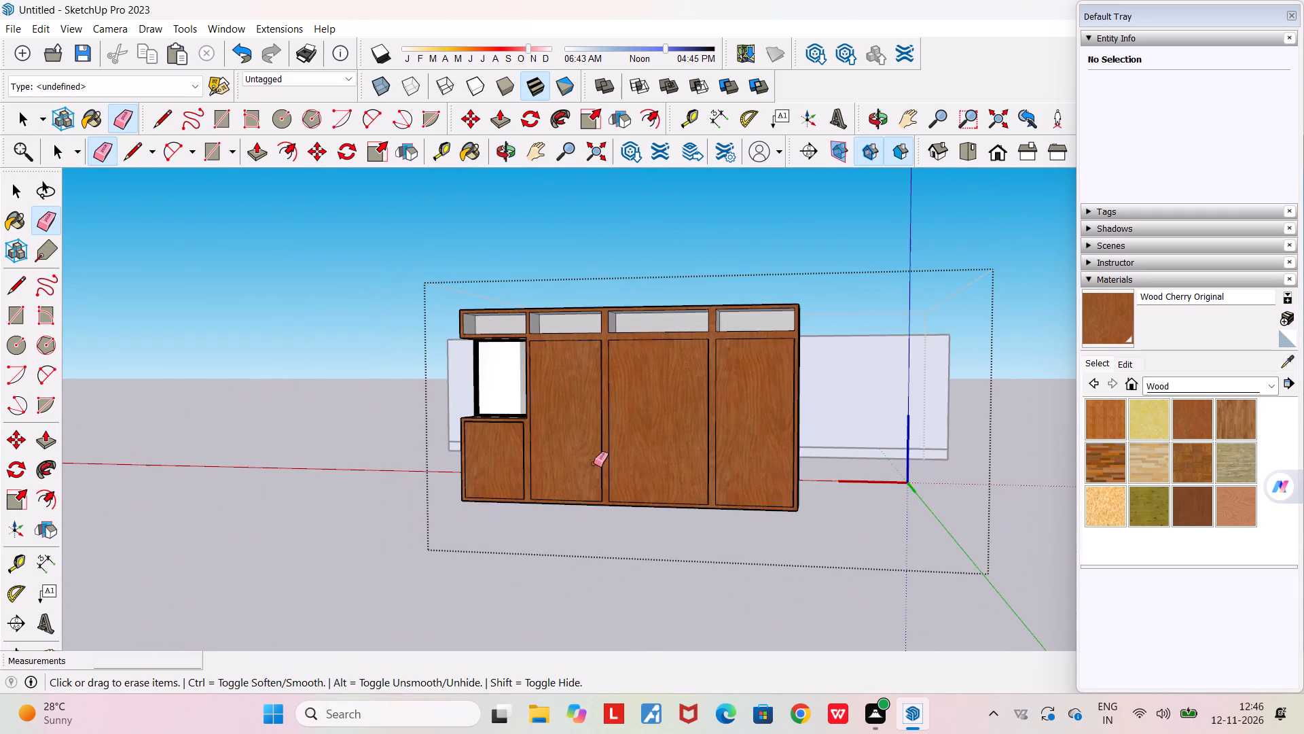
middle_drag(571, 521, 1222, 525)
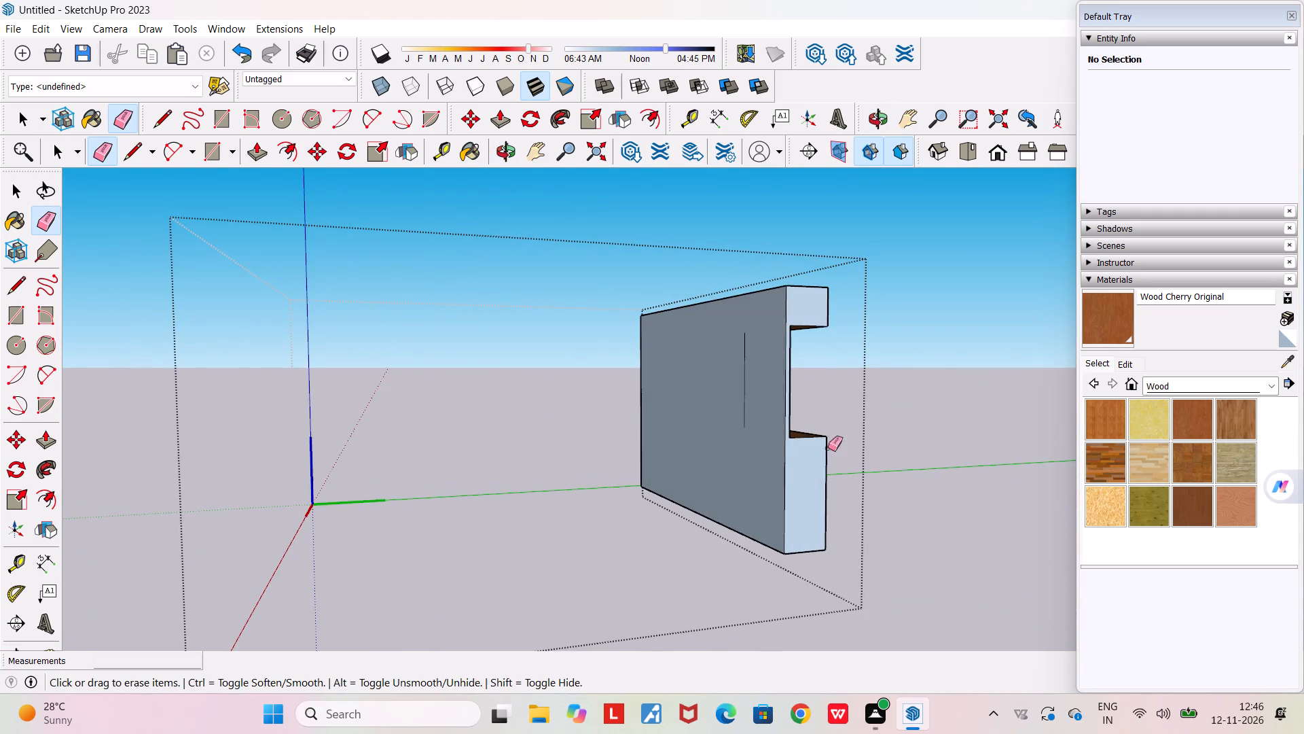
scroll(810, 426, up, 4)
drag(745, 398, 717, 396)
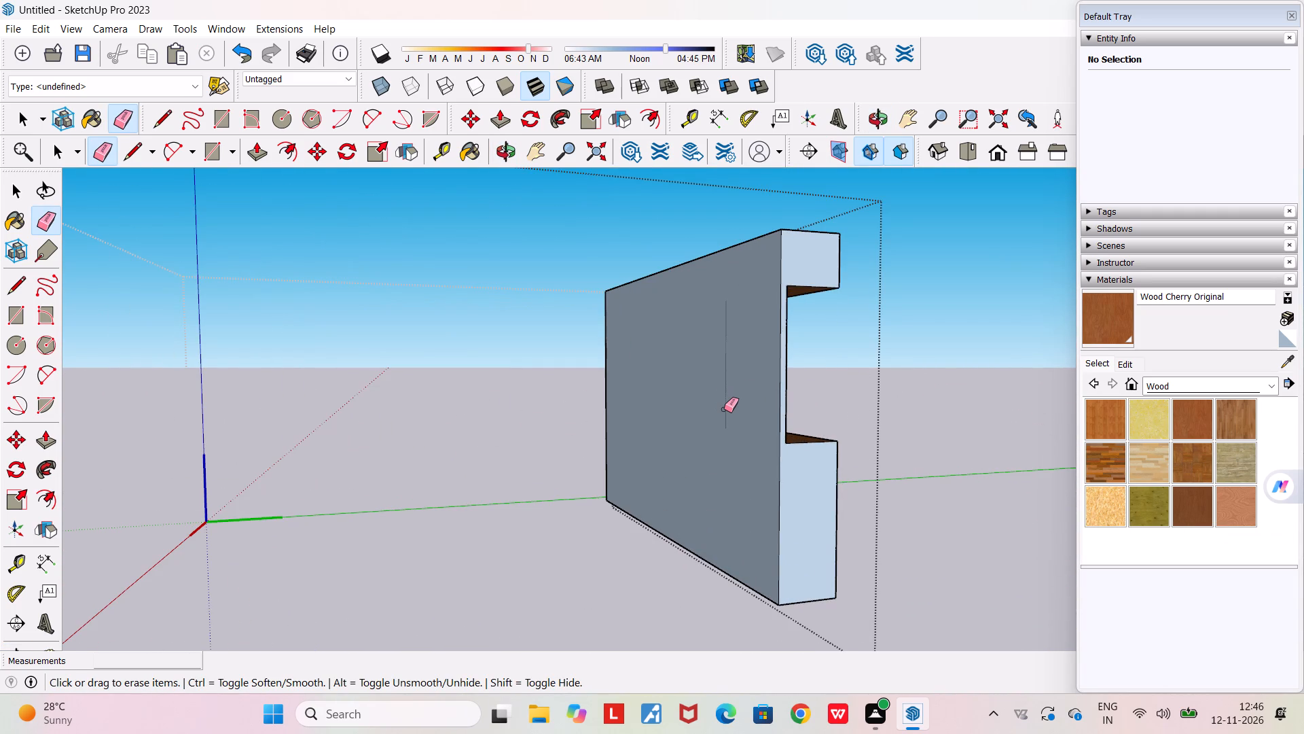
scroll(724, 409, down, 5)
middle_drag(742, 447, 233, 510)
scroll(233, 510, down, 4)
middle_drag(474, 591, 340, 576)
scroll(413, 502, up, 5)
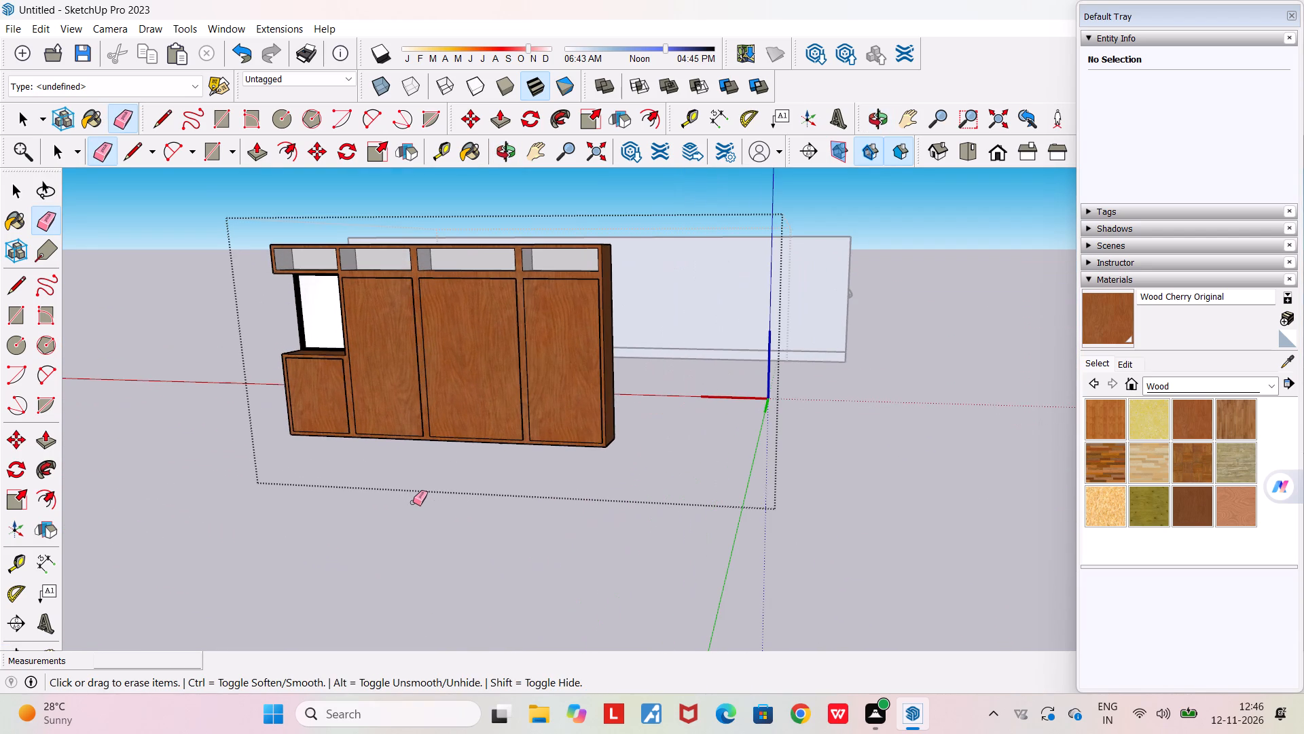
key(Escape)
key(space)
double_click(413, 502)
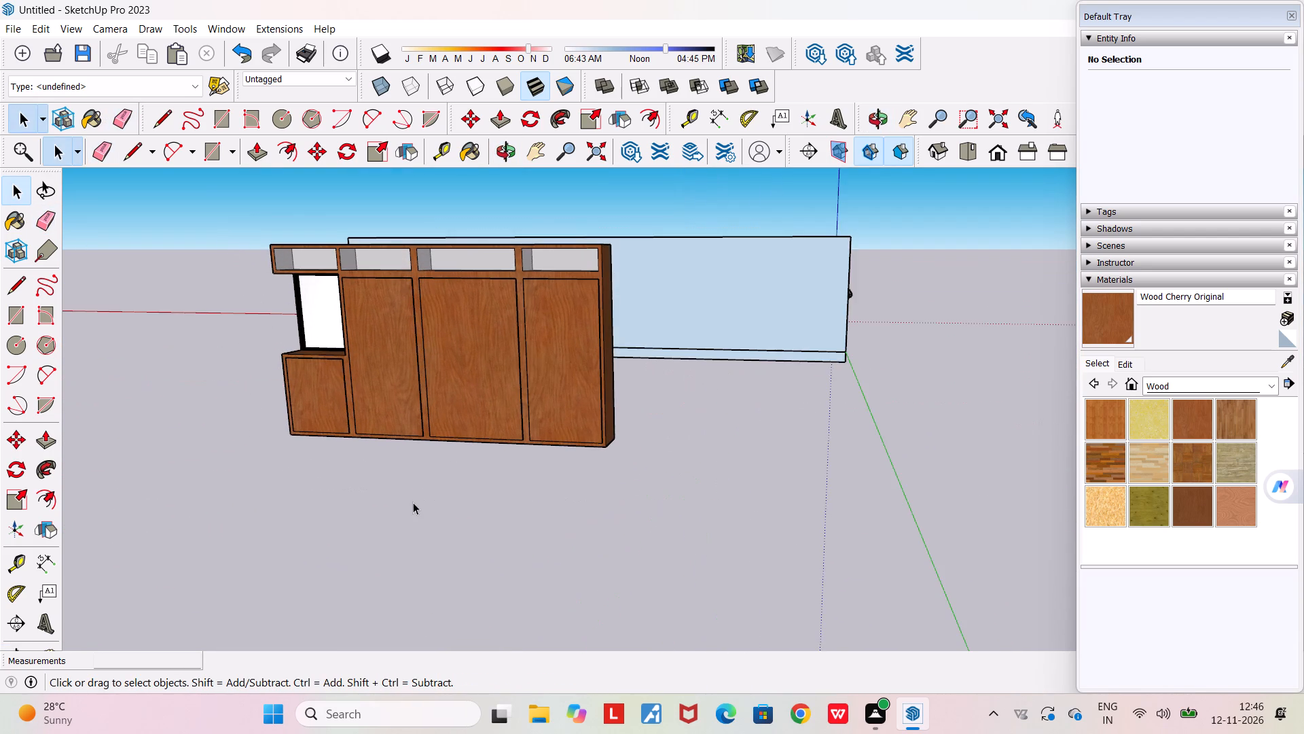
Select the whole cherry-wood wardrobe component in front of the house and bring up its available component operations.
scroll(436, 534, up, 1)
middle_drag(430, 534, 387, 517)
scroll(387, 517, down, 7)
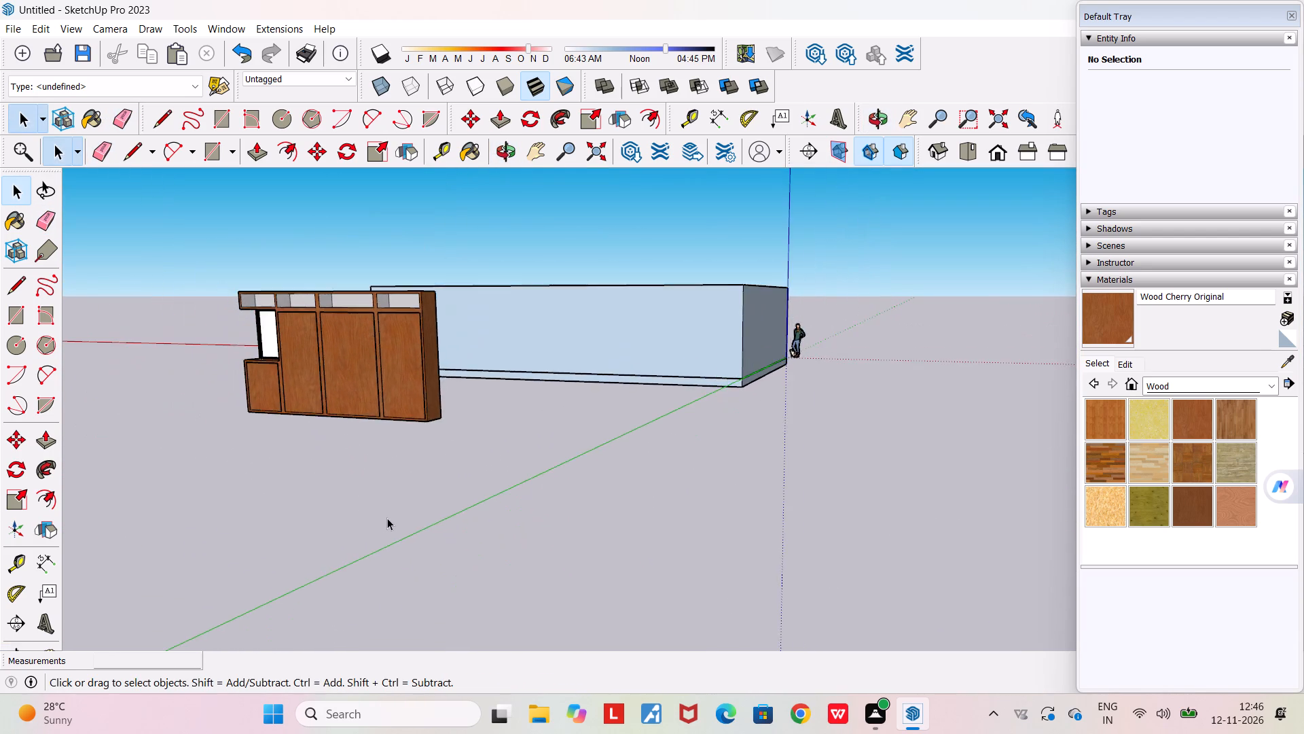
middle_drag(380, 521, 507, 549)
scroll(507, 549, down, 3)
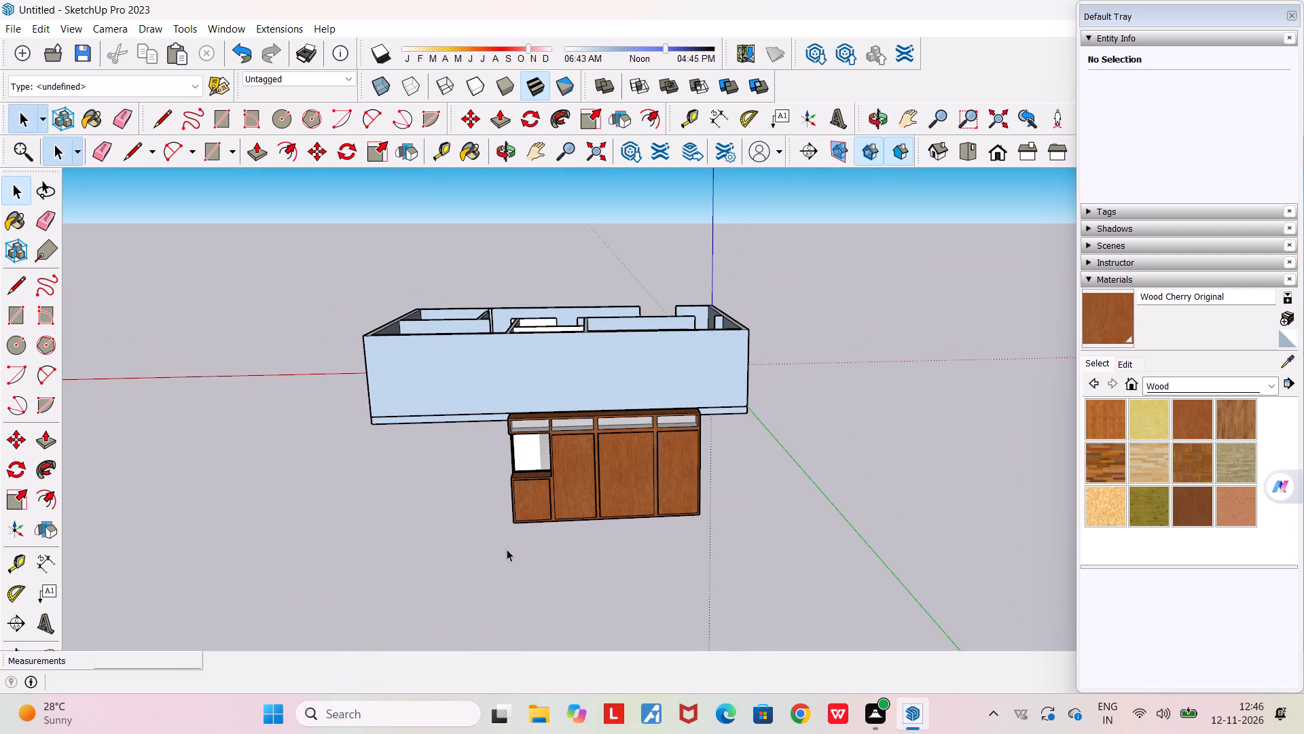
scroll(507, 549, down, 2)
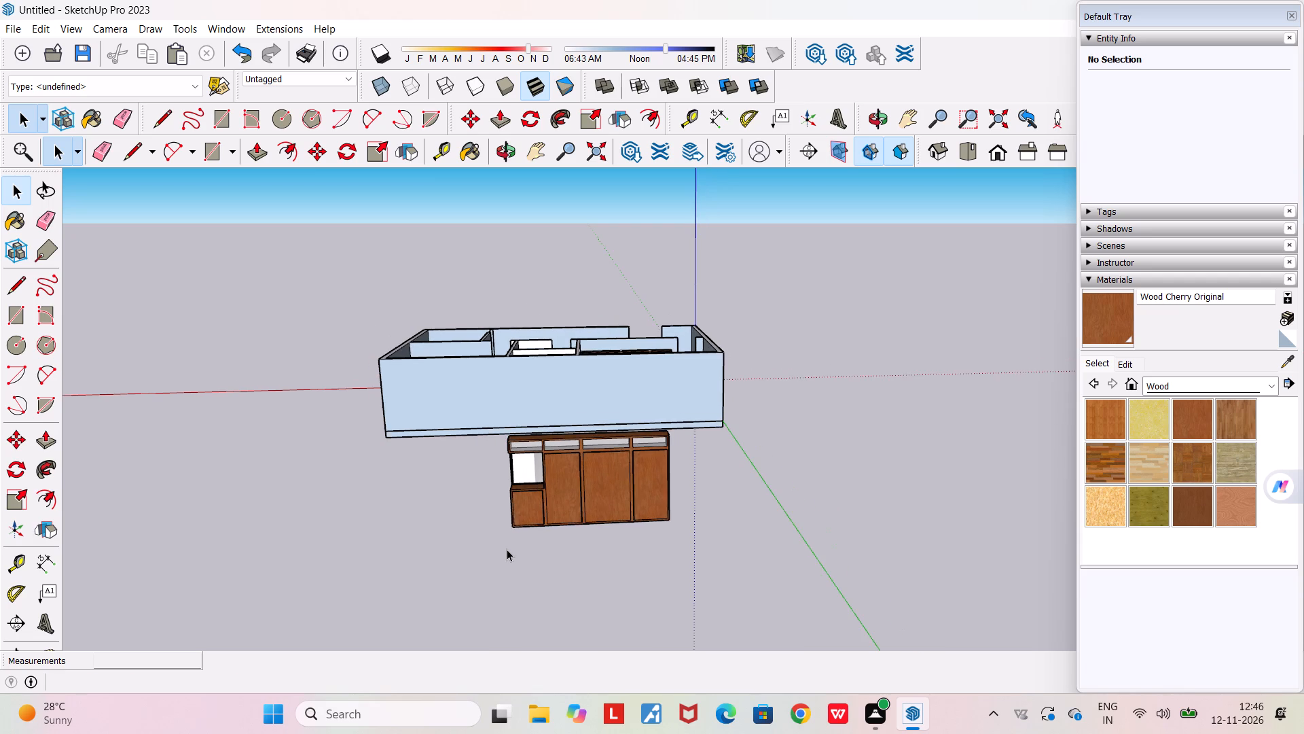
middle_drag(524, 544, 513, 597)
drag(459, 500, 691, 648)
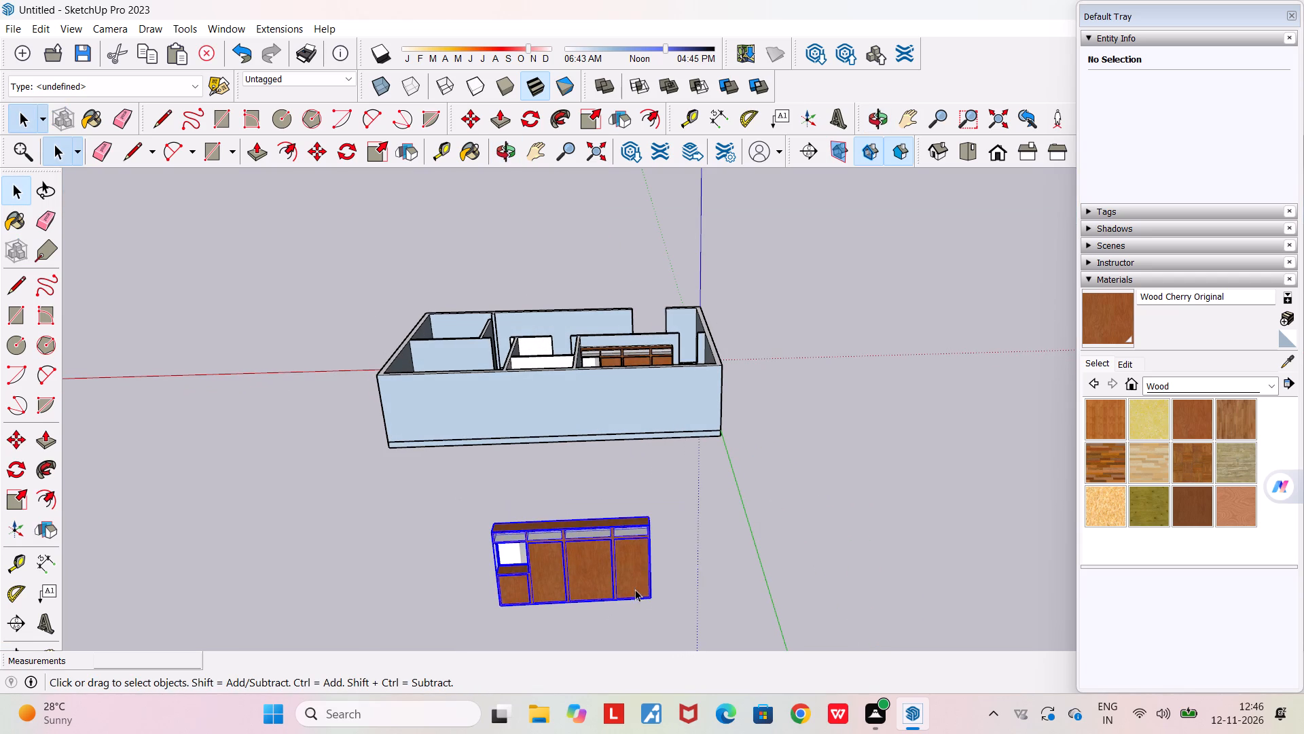
right_click(628, 583)
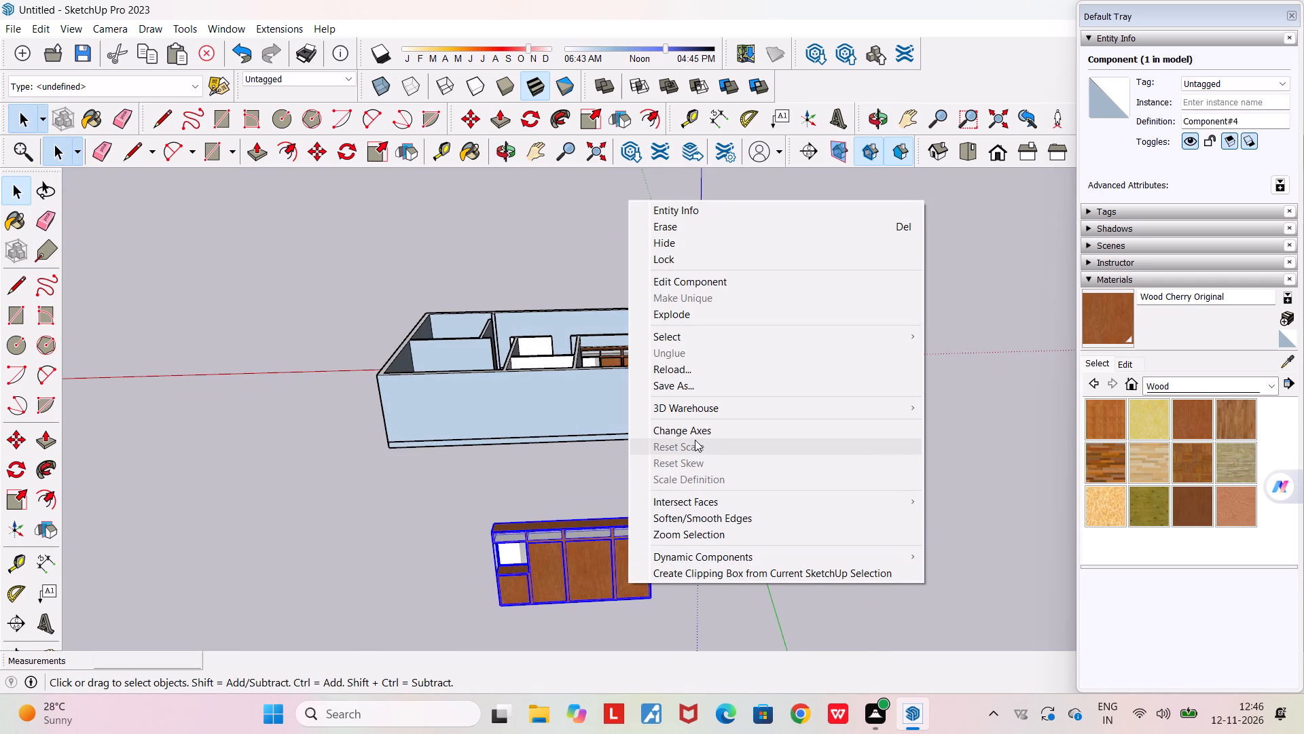
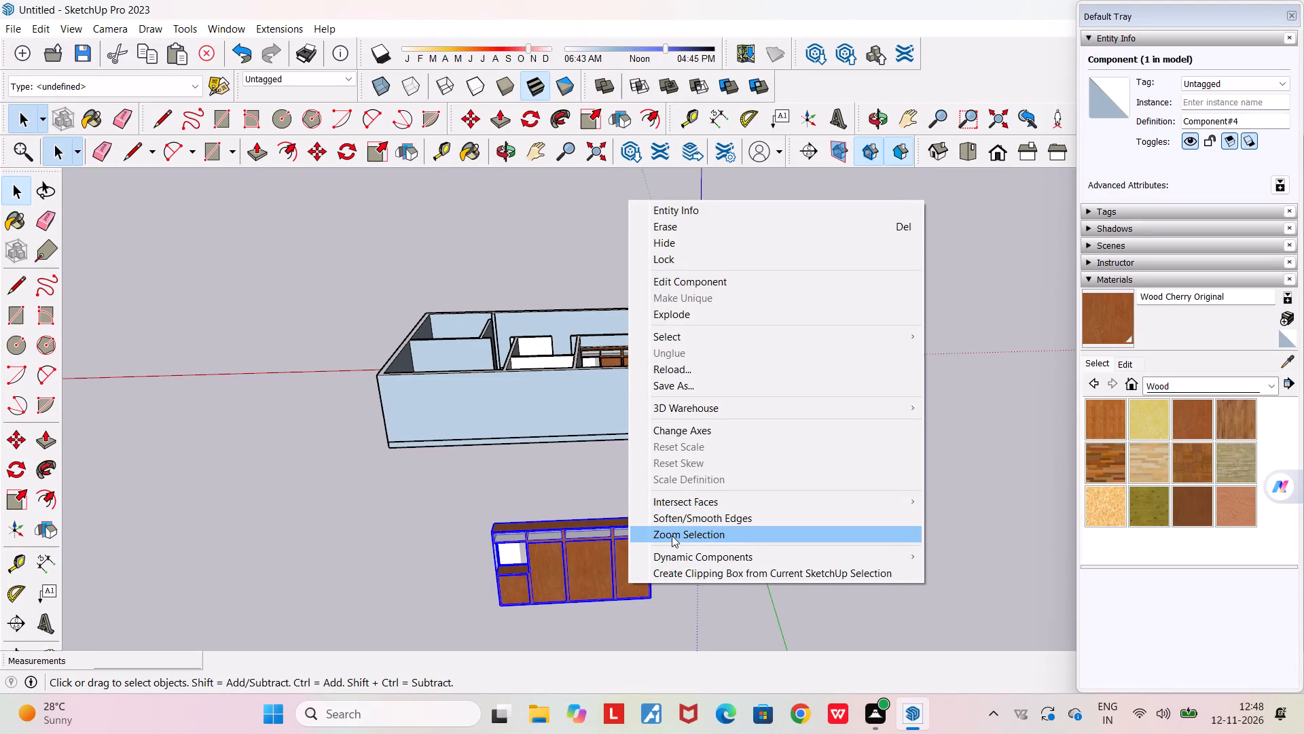
Move the cherry-wood wardrobe from in front of the house into the end bedroom beside its doorway, about 19.25 m away.
click(362, 515)
drag(352, 510, 731, 629)
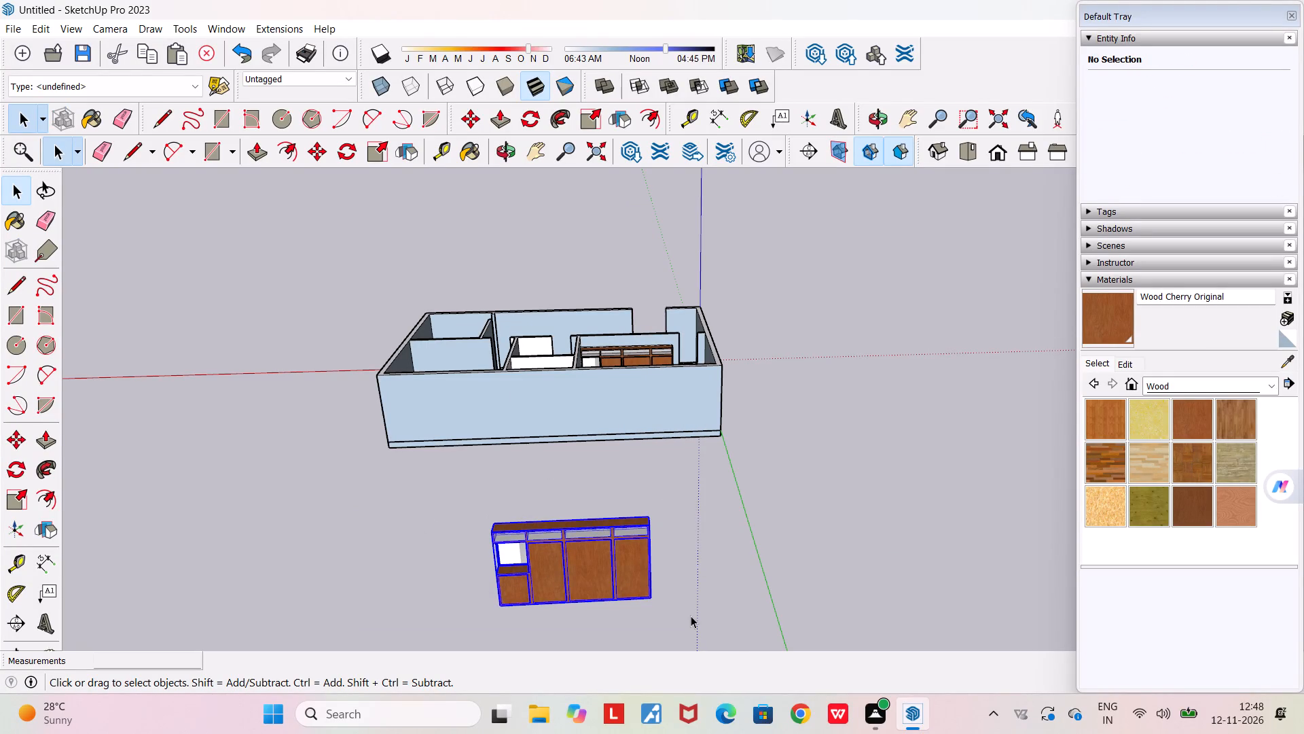
key(ctrl+c)
scroll(691, 616, down, 5)
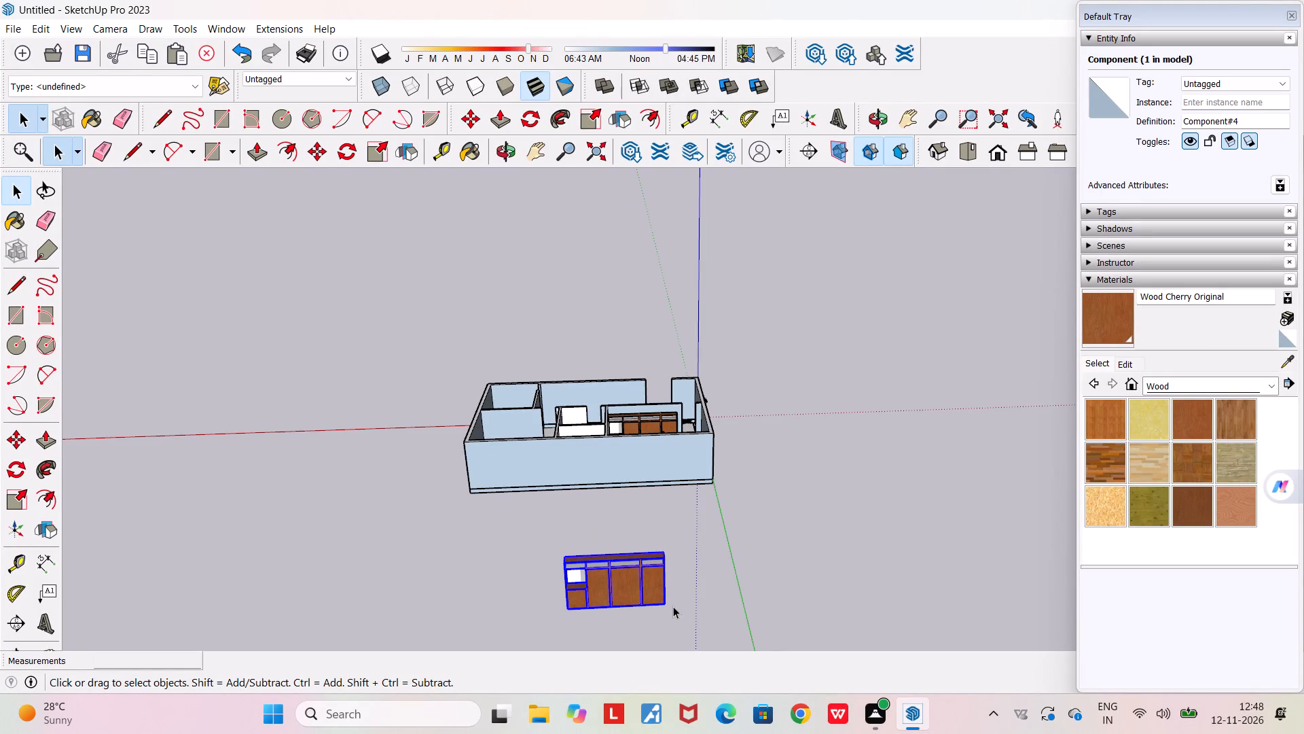
key(m)
click(670, 606)
middle_drag(562, 517, 529, 715)
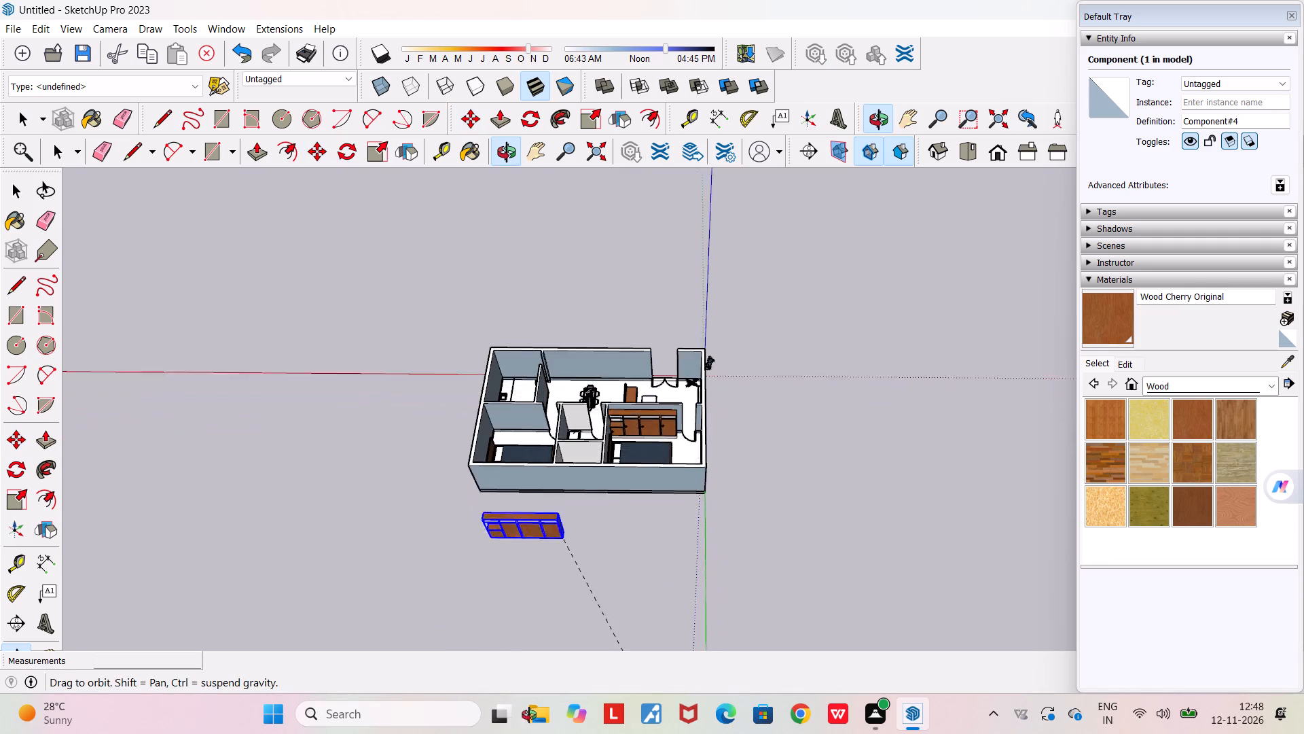
middle_drag(529, 715, 530, 727)
scroll(528, 495, up, 6)
scroll(578, 329, up, 20)
scroll(578, 329, up, 4)
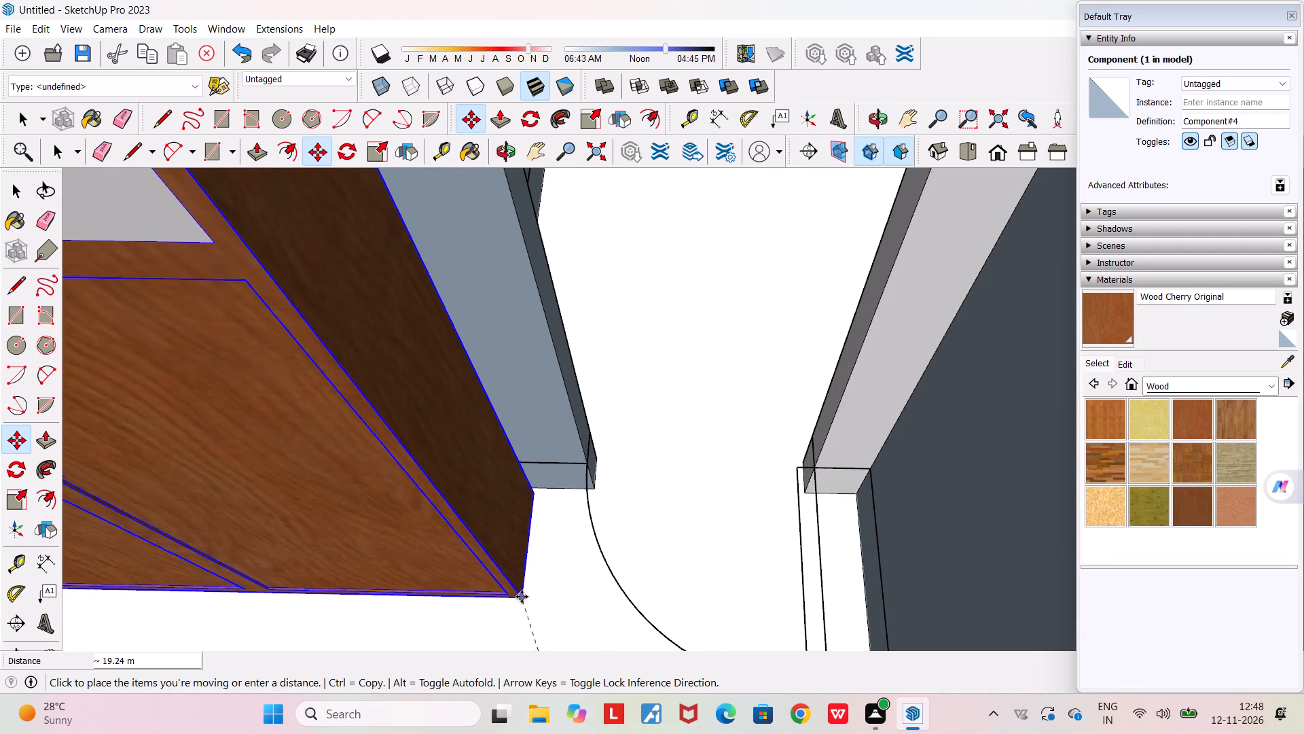
click(530, 591)
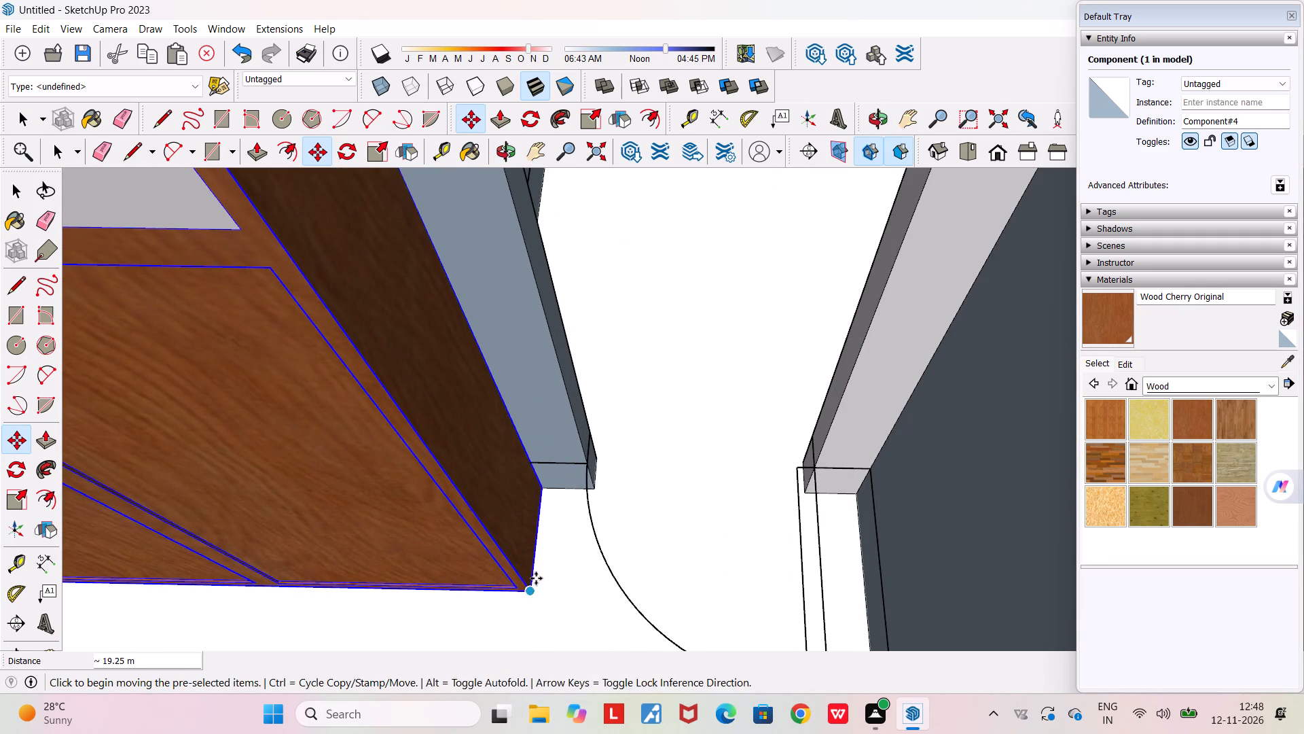
Shift the wardrobe so its open-niche end comes inside the house's outer side wall.
middle_drag(543, 554, 600, 461)
scroll(600, 461, down, 14)
middle_drag(590, 468, 726, 381)
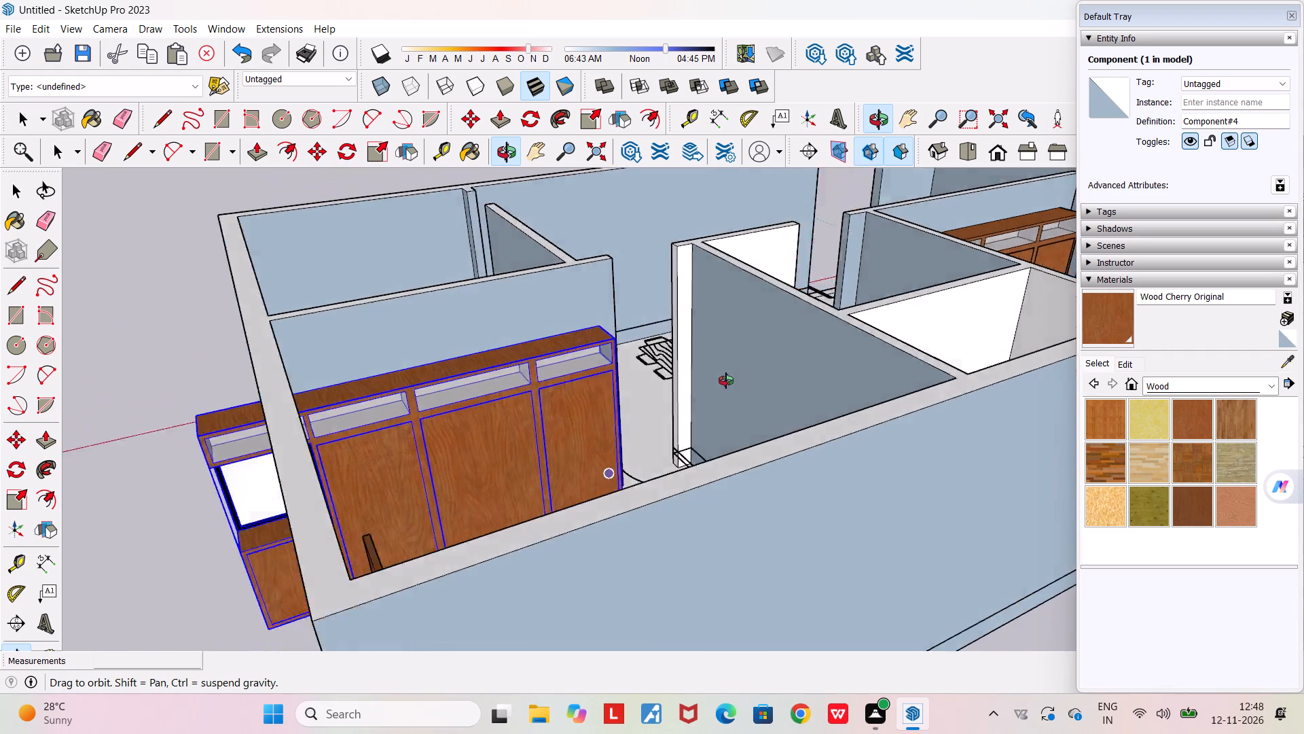
middle_drag(726, 381, 685, 394)
scroll(370, 538, up, 5)
middle_drag(360, 554, 376, 581)
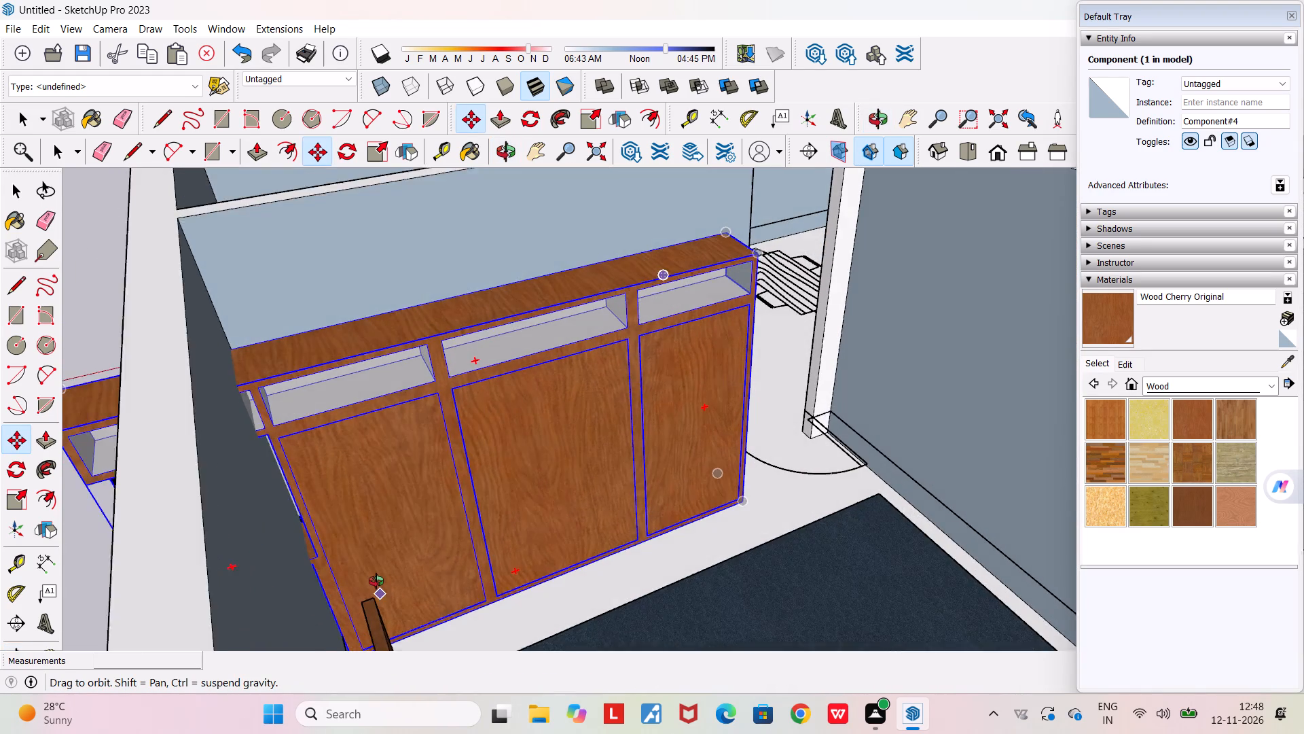
middle_drag(376, 581, 366, 574)
scroll(366, 574, down, 6)
middle_drag(376, 545, 377, 544)
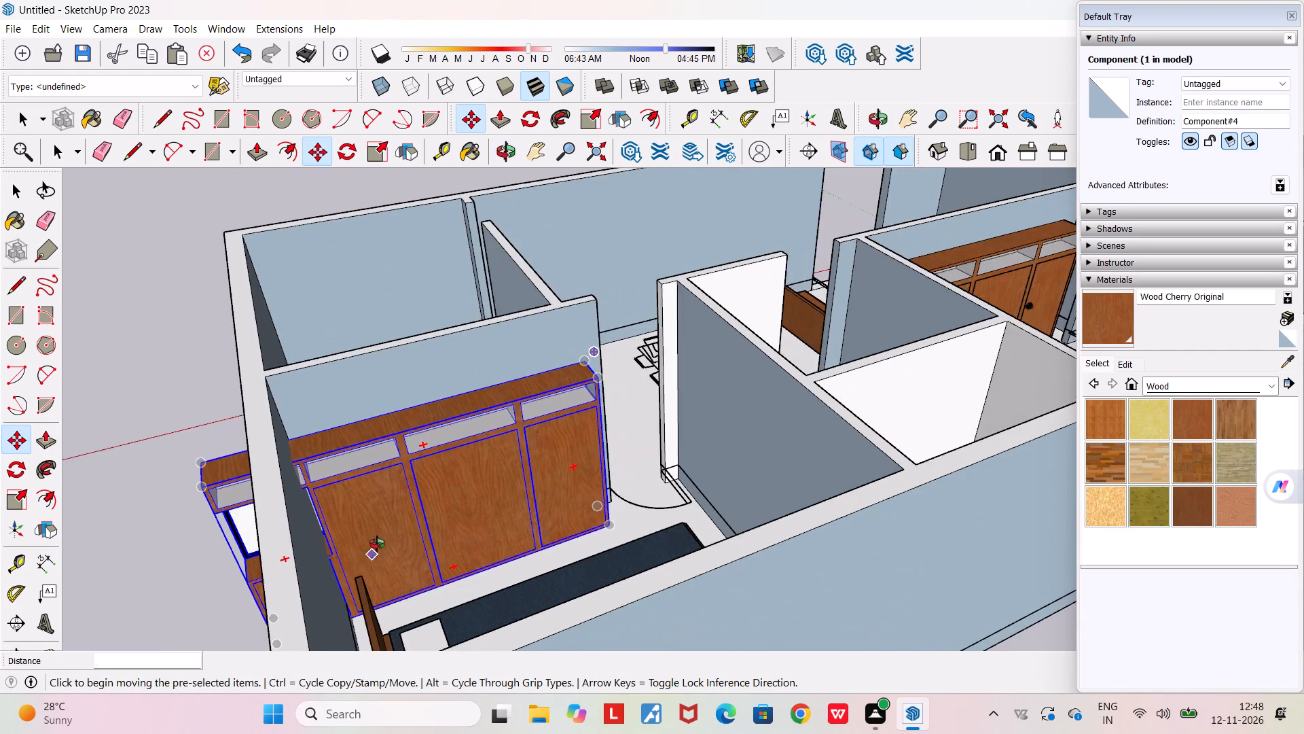
middle_drag(377, 544, 425, 489)
click(289, 642)
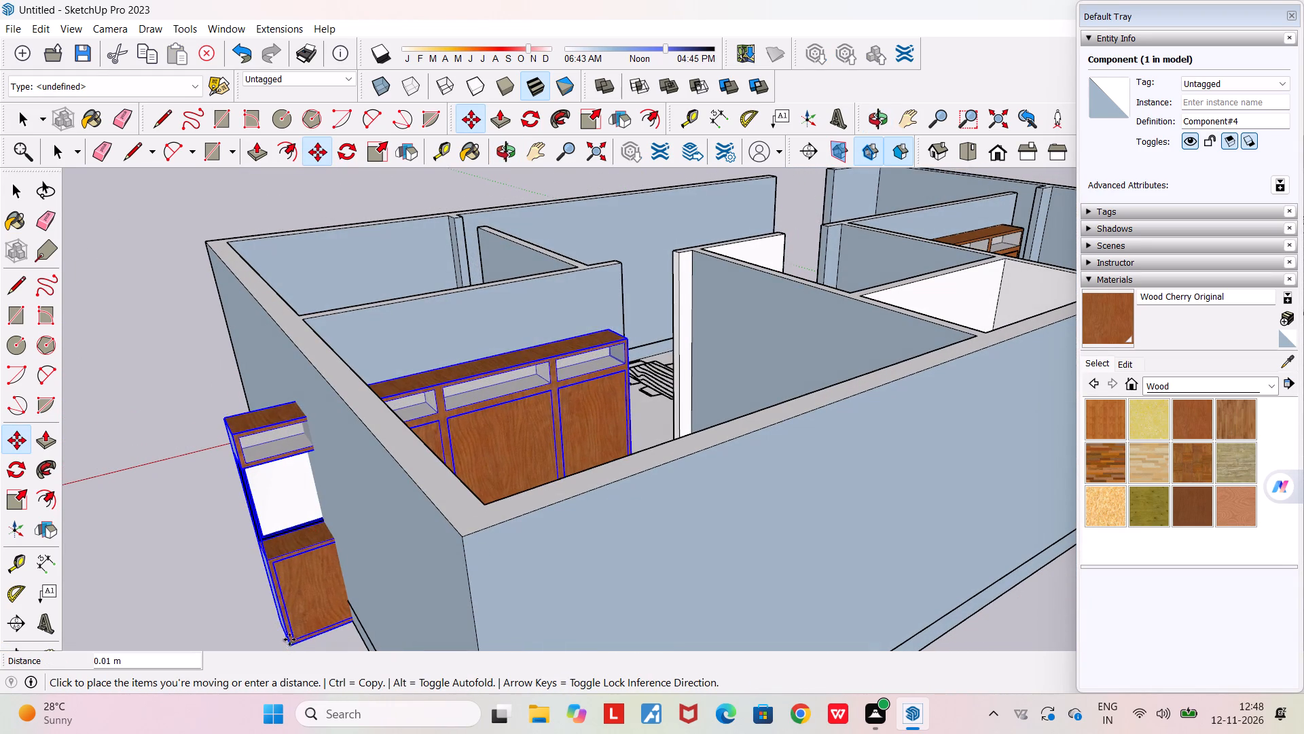
click(345, 601)
Move the wardrobe about 0.61 m towards the bed, so its front clears the bedroom's partition wall.
middle_drag(467, 578, 346, 589)
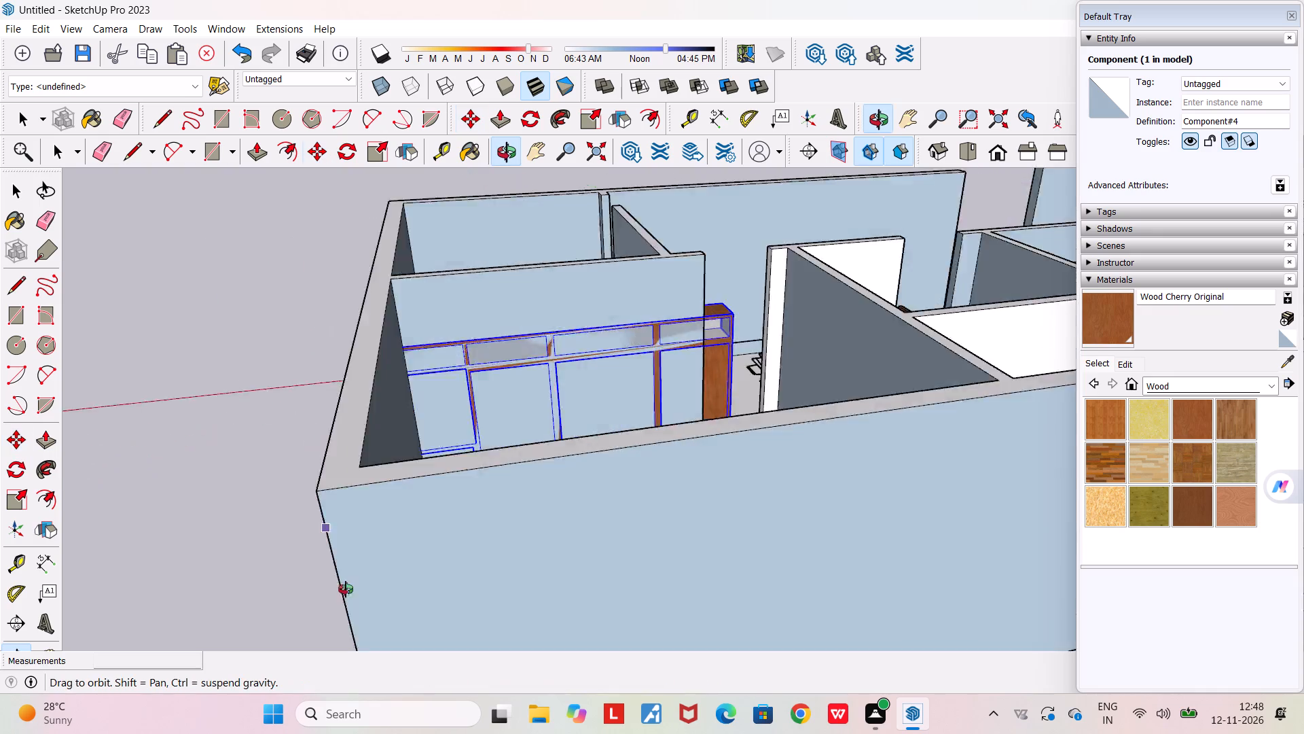
middle_drag(346, 589, 242, 612)
scroll(235, 621, down, 4)
middle_drag(412, 451, 247, 506)
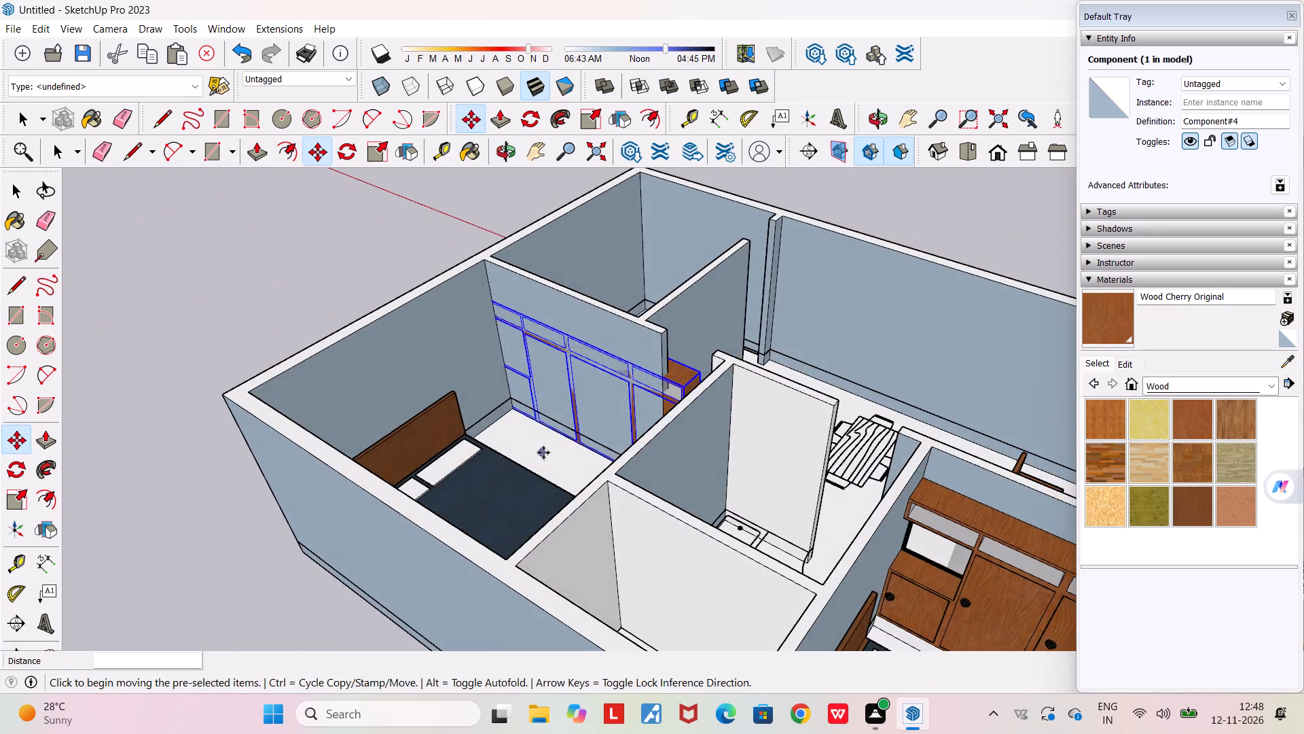
middle_drag(576, 461, 704, 409)
scroll(663, 504, up, 6)
middle_drag(662, 533, 679, 559)
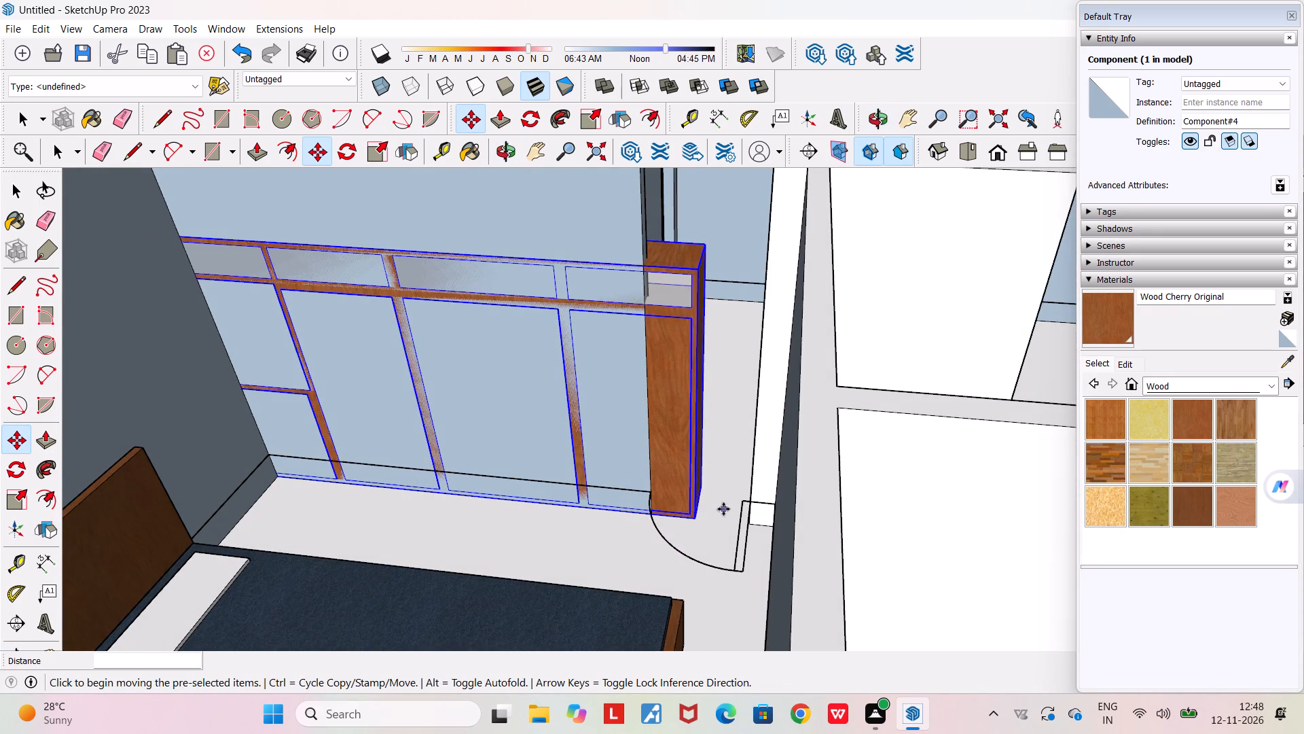
click(700, 521)
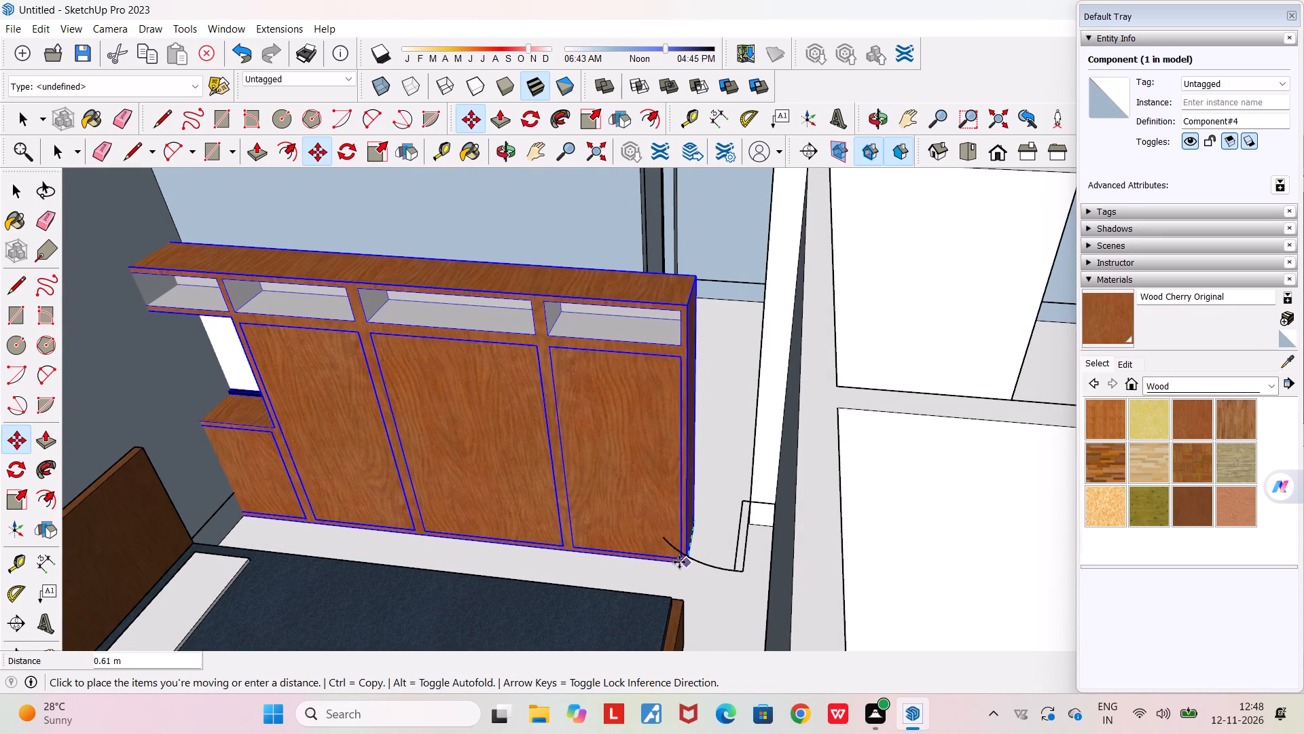
click(681, 557)
Move the wardrobe by its doorway-end corner, about 0.41 m, to adjust its position against the partition wall.
middle_drag(680, 536, 515, 609)
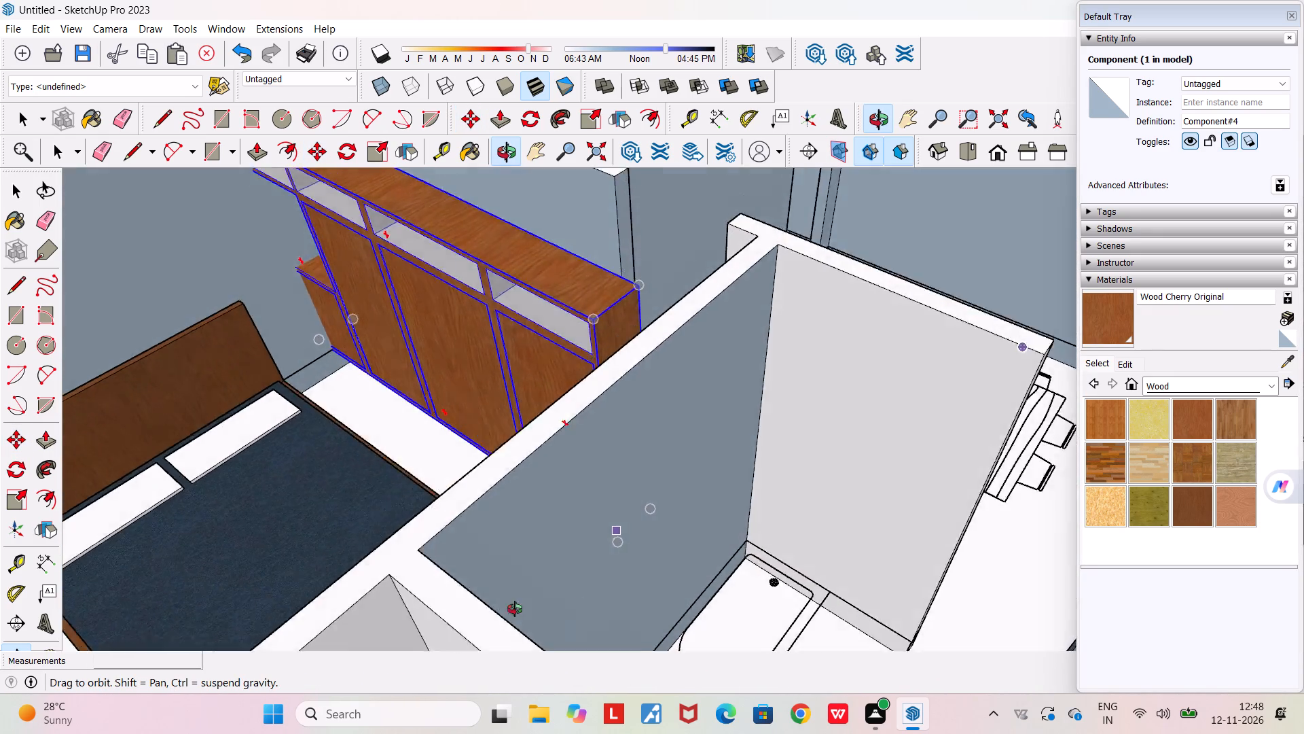
middle_drag(515, 609, 115, 715)
middle_drag(644, 481, 651, 531)
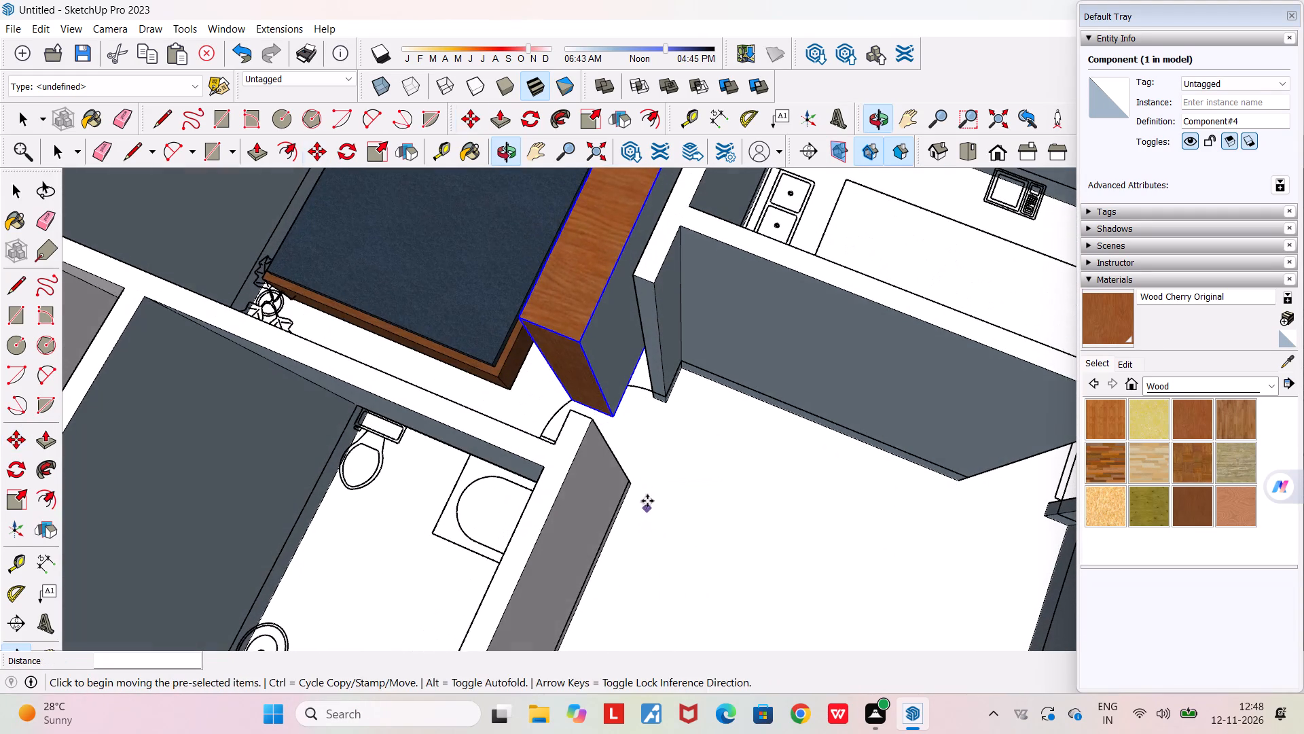
middle_drag(633, 453, 638, 502)
scroll(638, 502, up, 1)
click(609, 406)
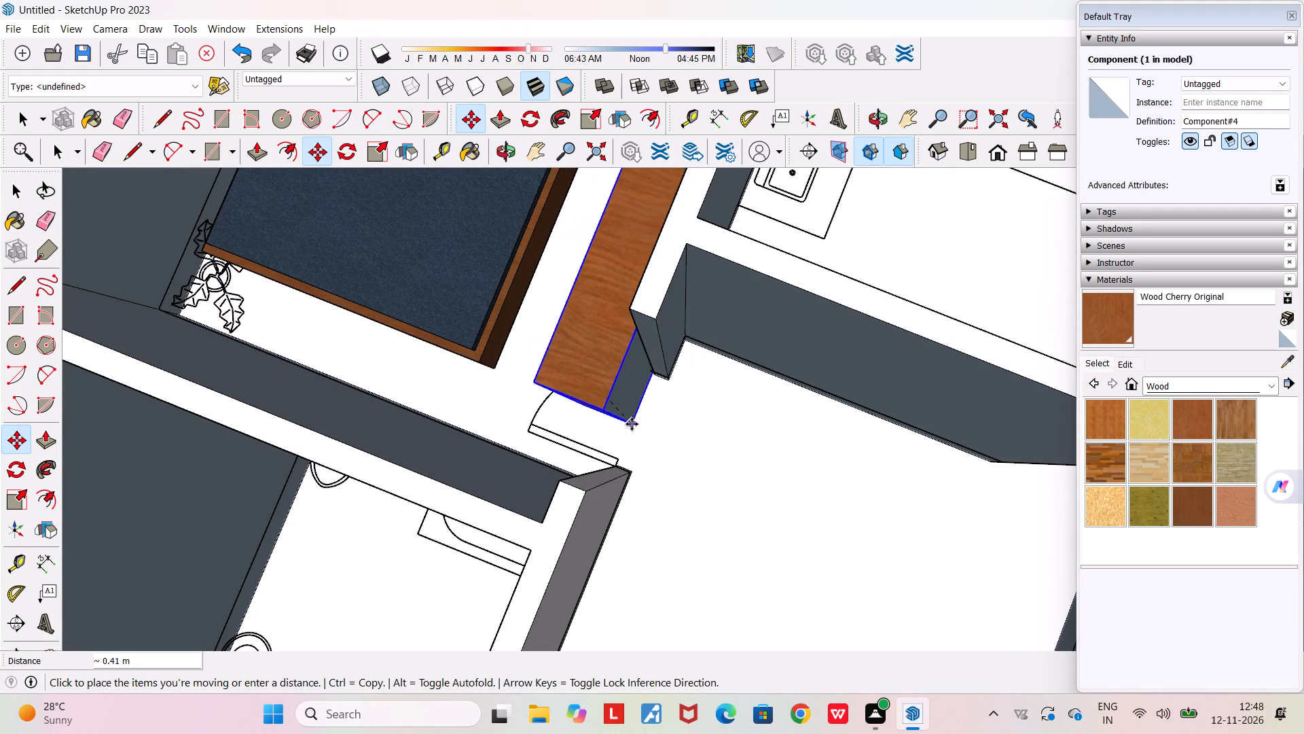
click(630, 425)
Scale the wardrobe along the red and green axes from its edge at the outer side wall.
middle_drag(666, 410, 1303, 205)
scroll(1303, 205, down, 4)
scroll(670, 266, down, 10)
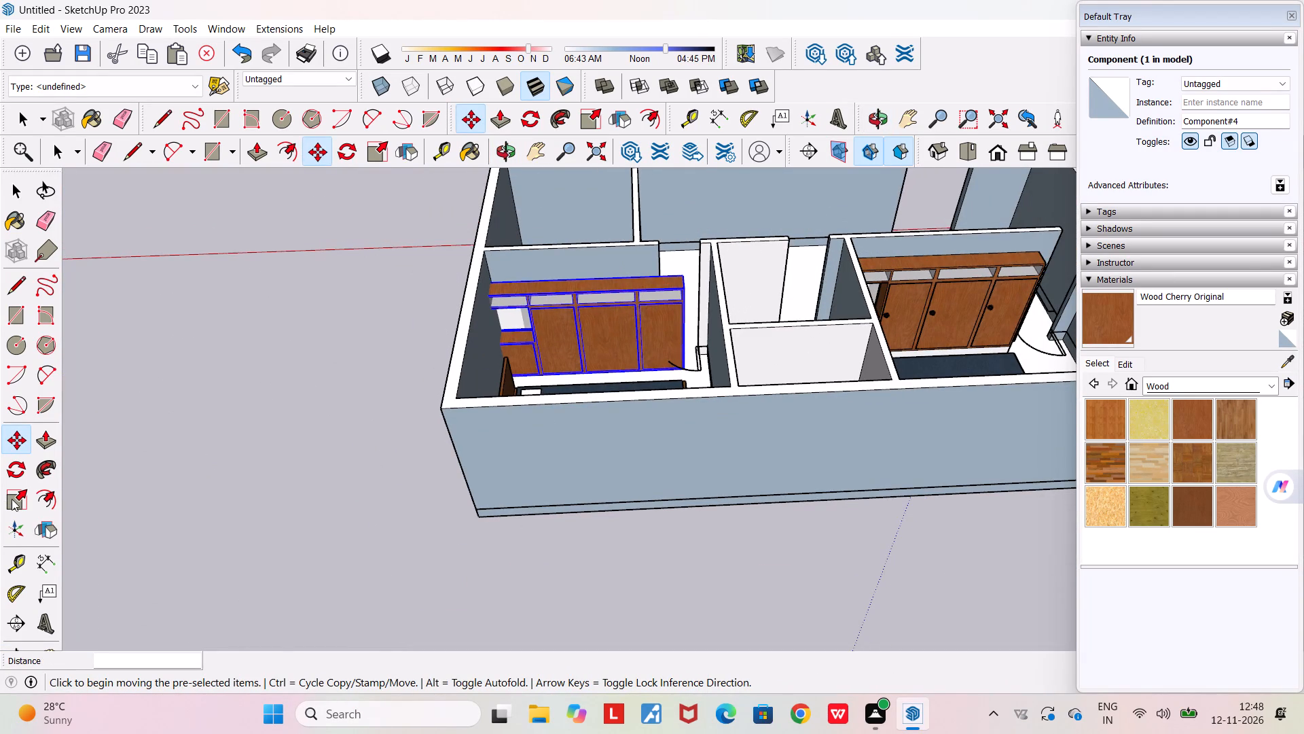
click(15, 502)
middle_drag(539, 354, 686, 277)
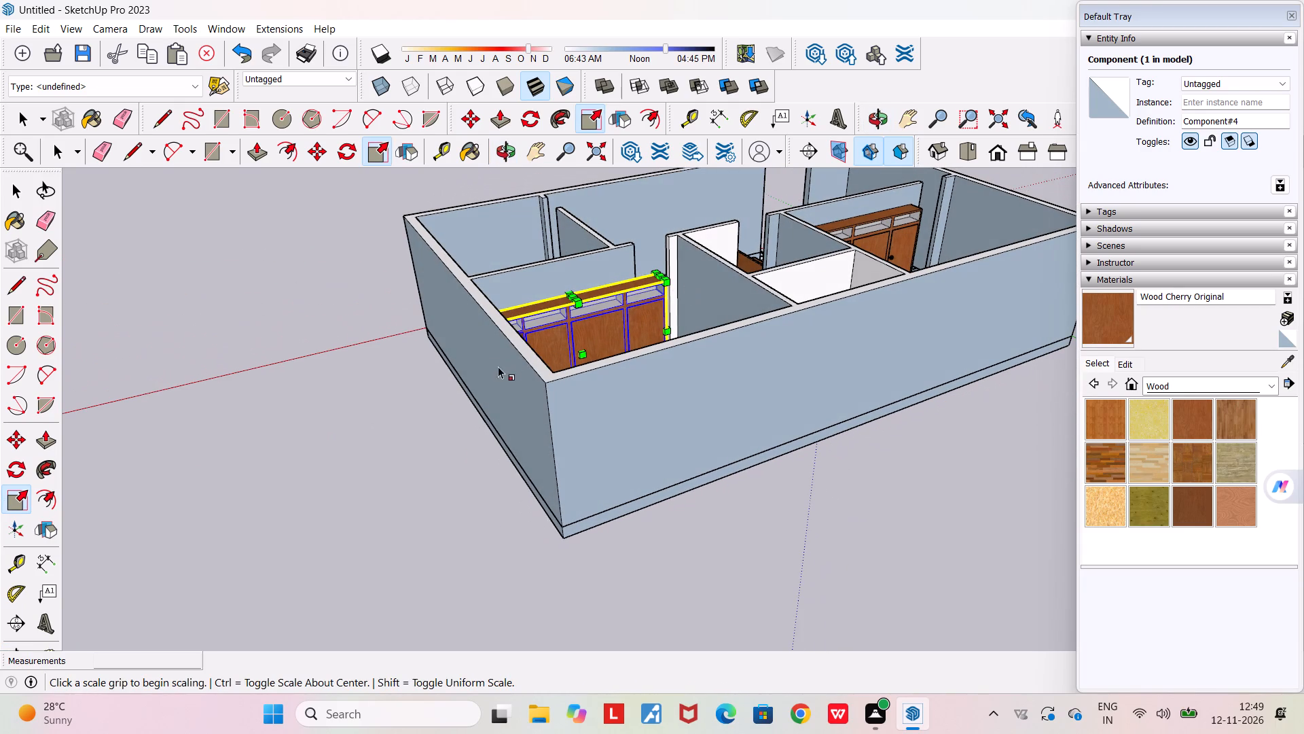
click(477, 369)
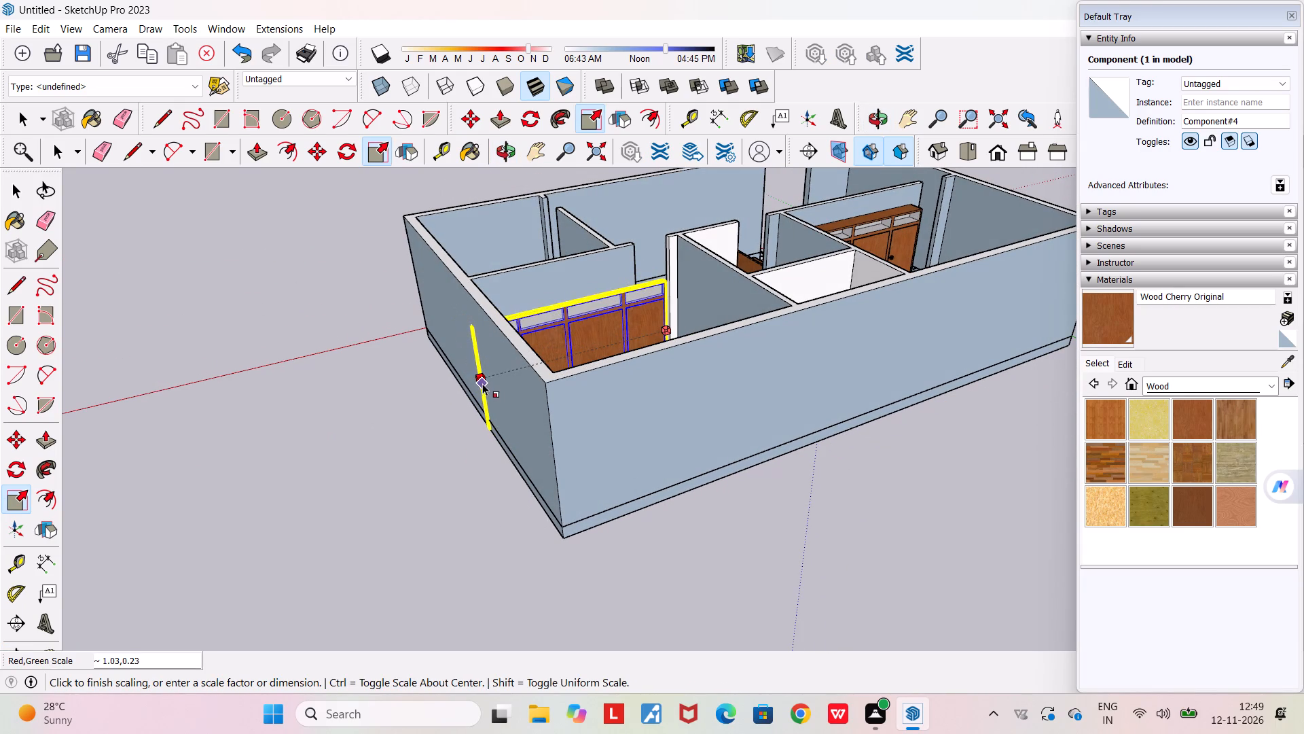
click(472, 368)
Move the wardrobe about 0.9 m from its bottom doorway-end corner towards the bed.
middle_drag(497, 355, 40, 420)
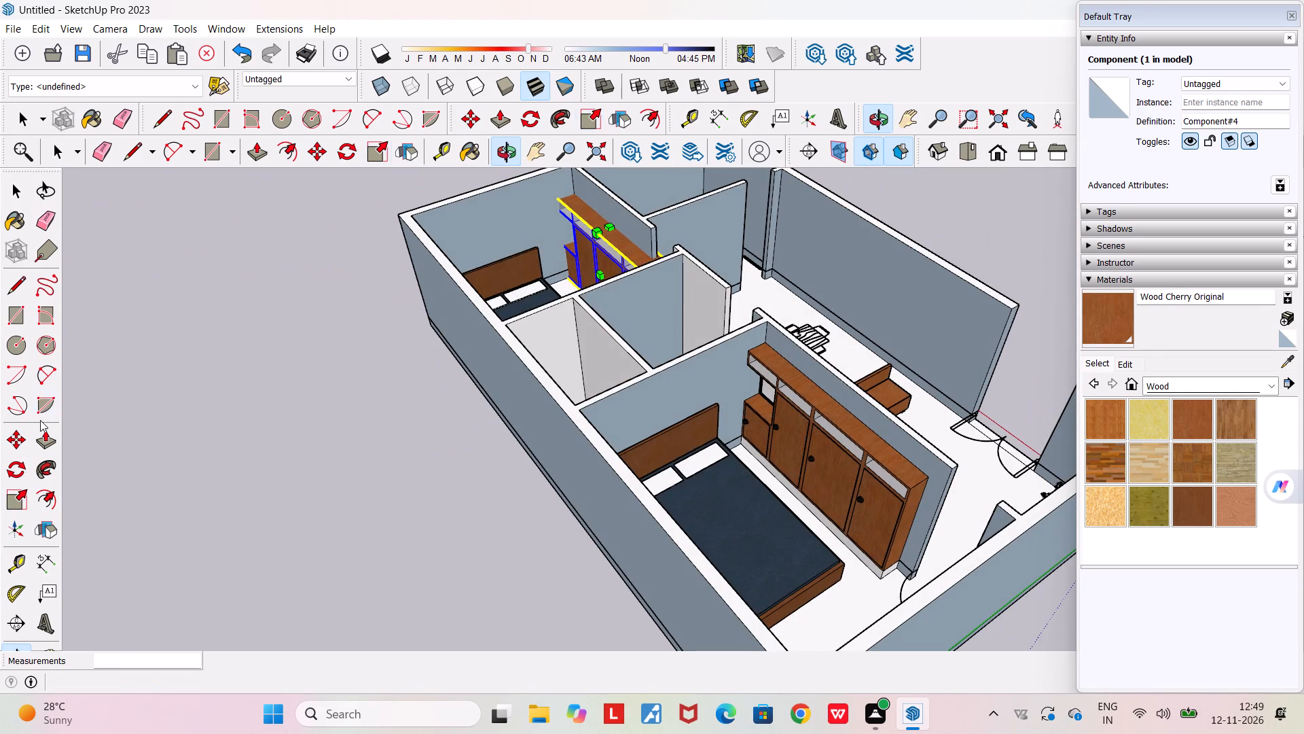
middle_drag(594, 286, 1019, 283)
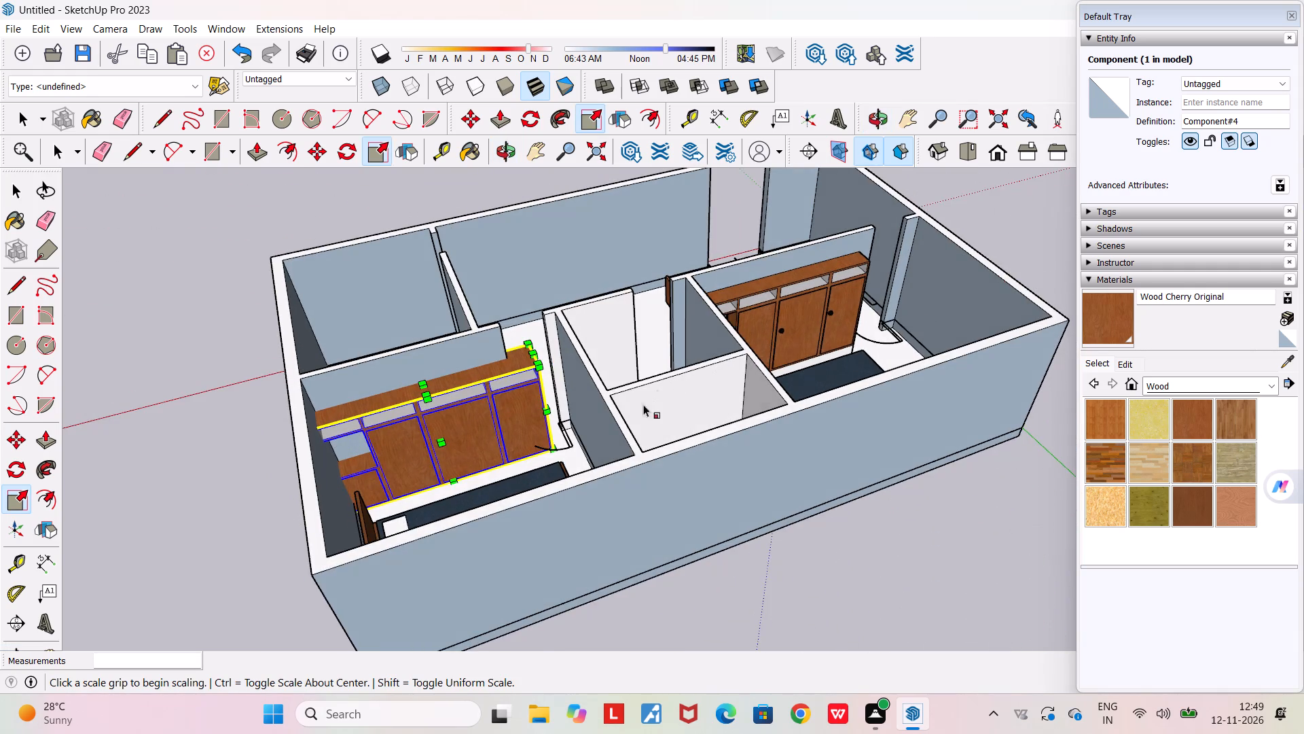
scroll(563, 456, up, 5)
key(m)
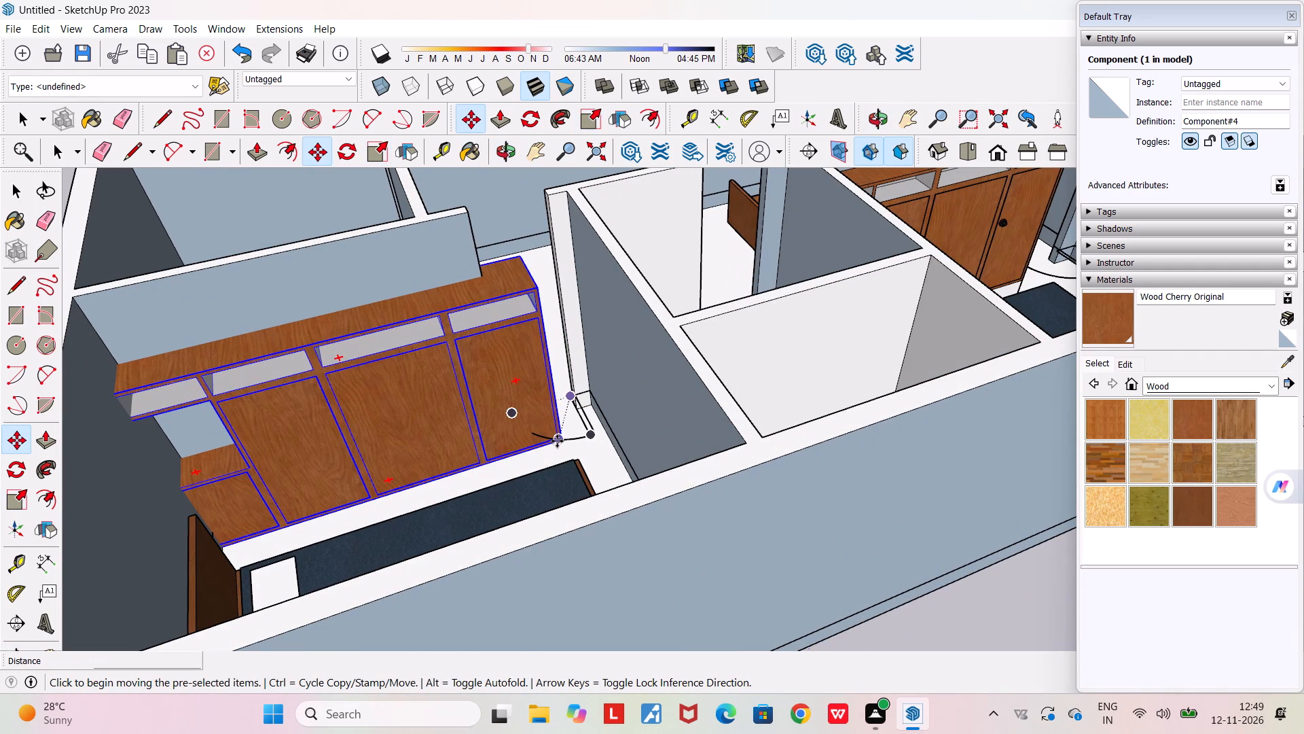
click(562, 443)
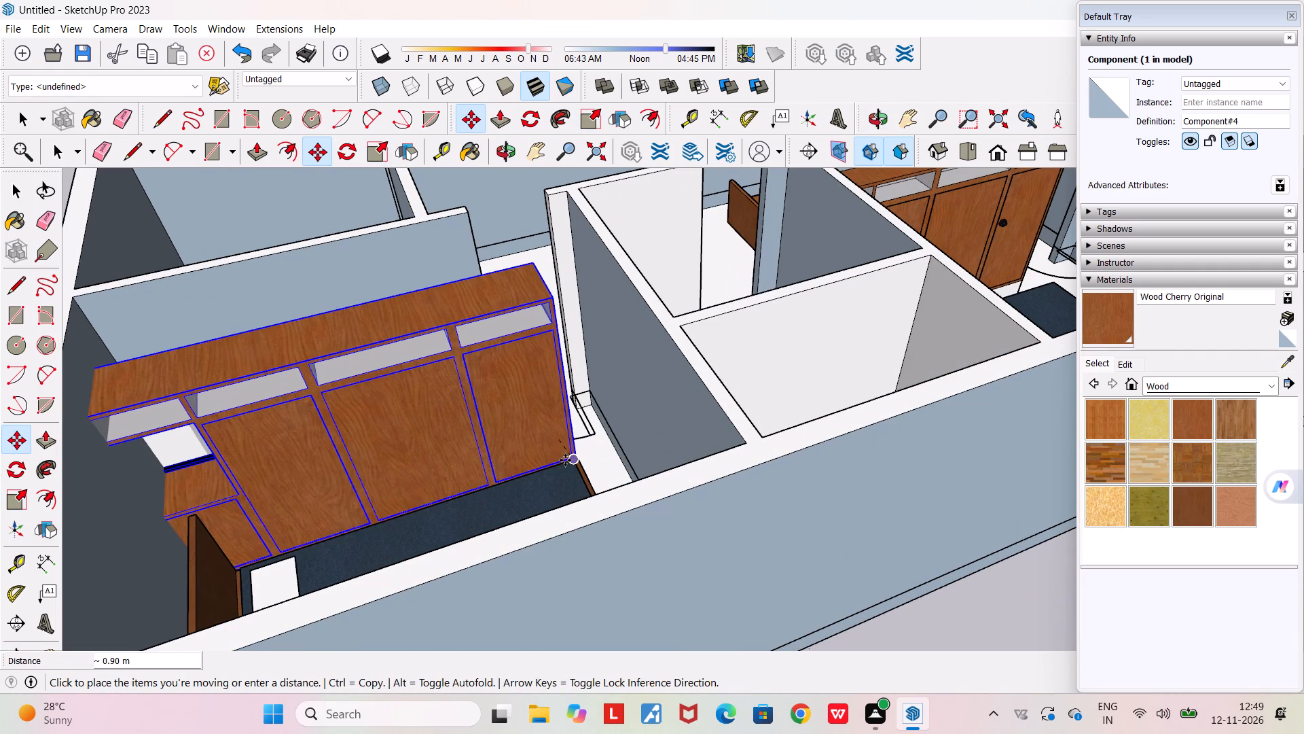
click(562, 455)
Scale the wardrobe's depth along the green axis to 0.50 from its front face.
middle_drag(549, 430, 585, 426)
scroll(585, 427, down, 2)
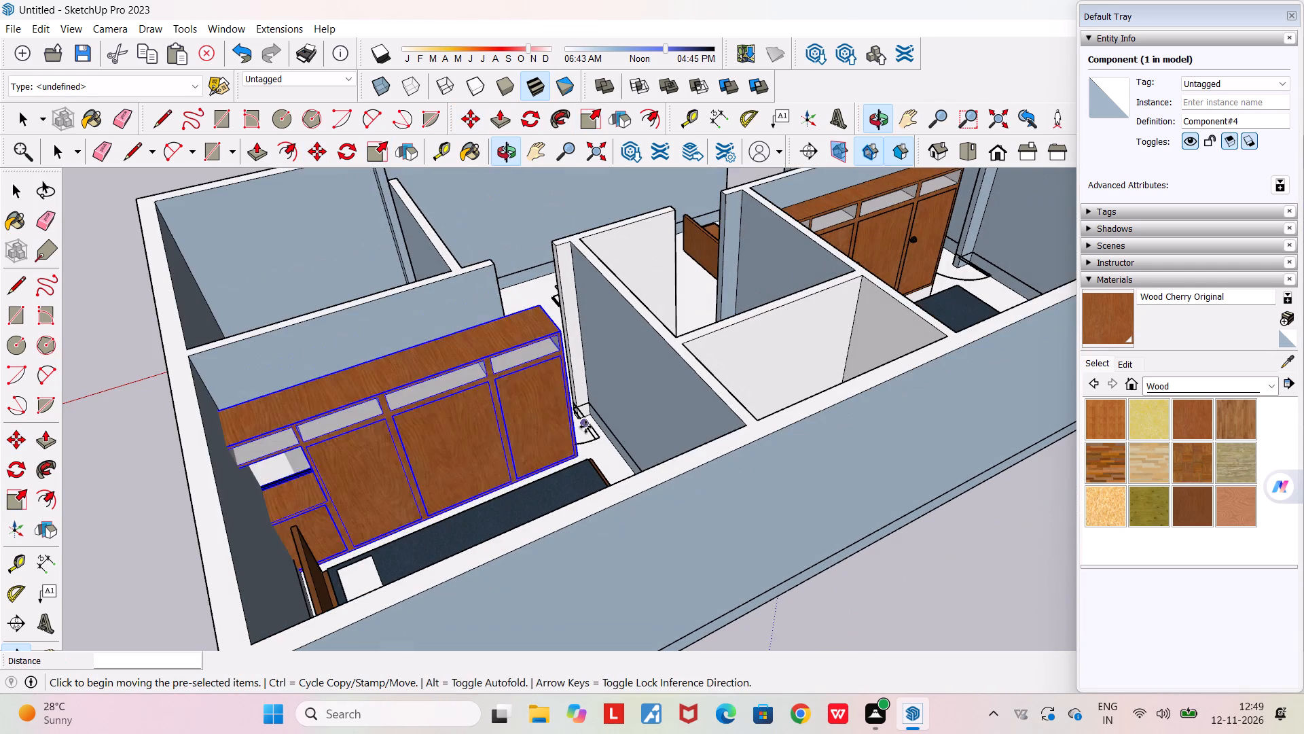
click(22, 491)
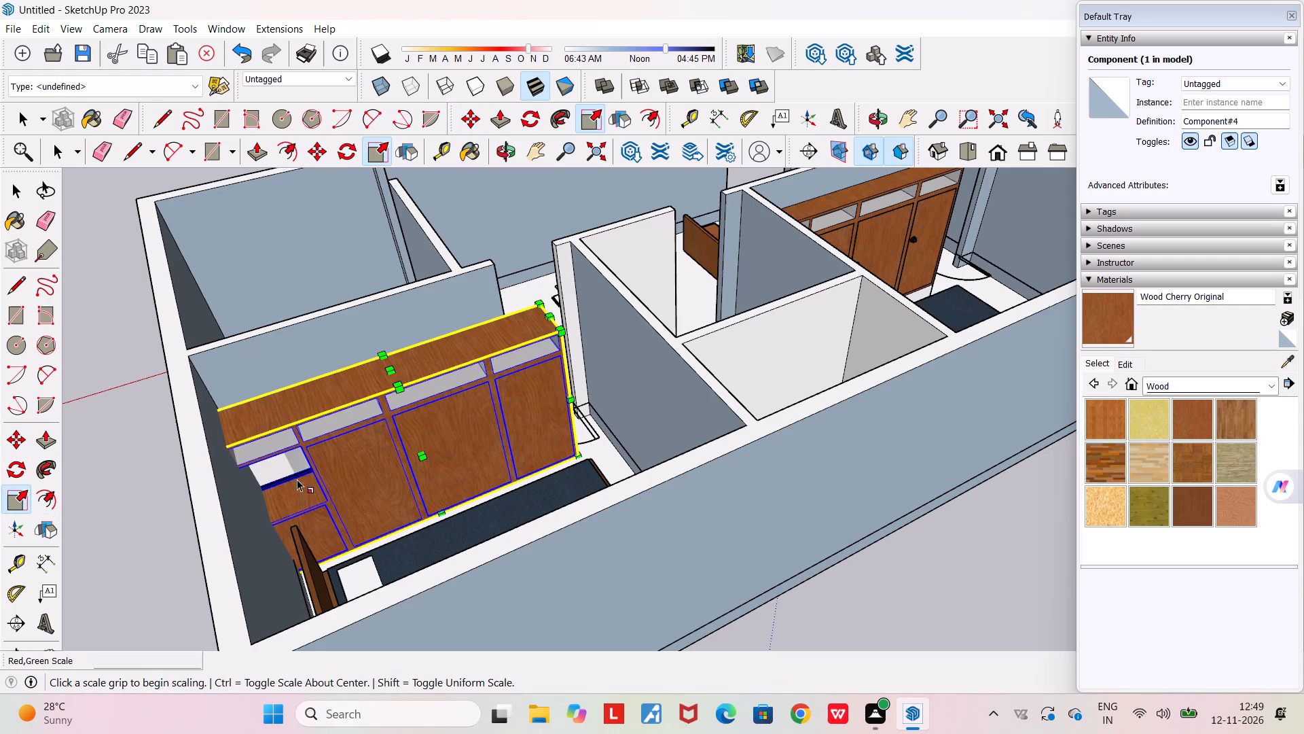
click(424, 458)
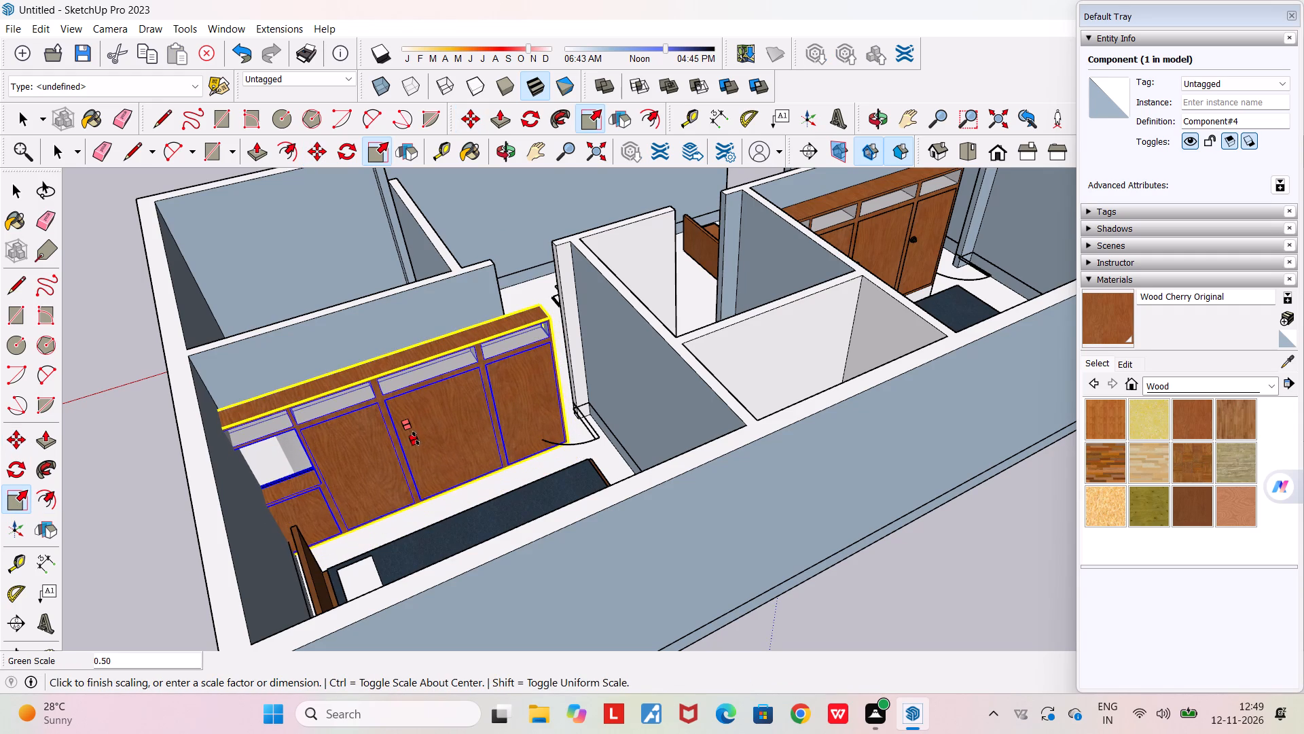
click(416, 438)
Scale the wardrobe's length along the red axis to 0.85 from its doorway end.
middle_drag(410, 446, 441, 417)
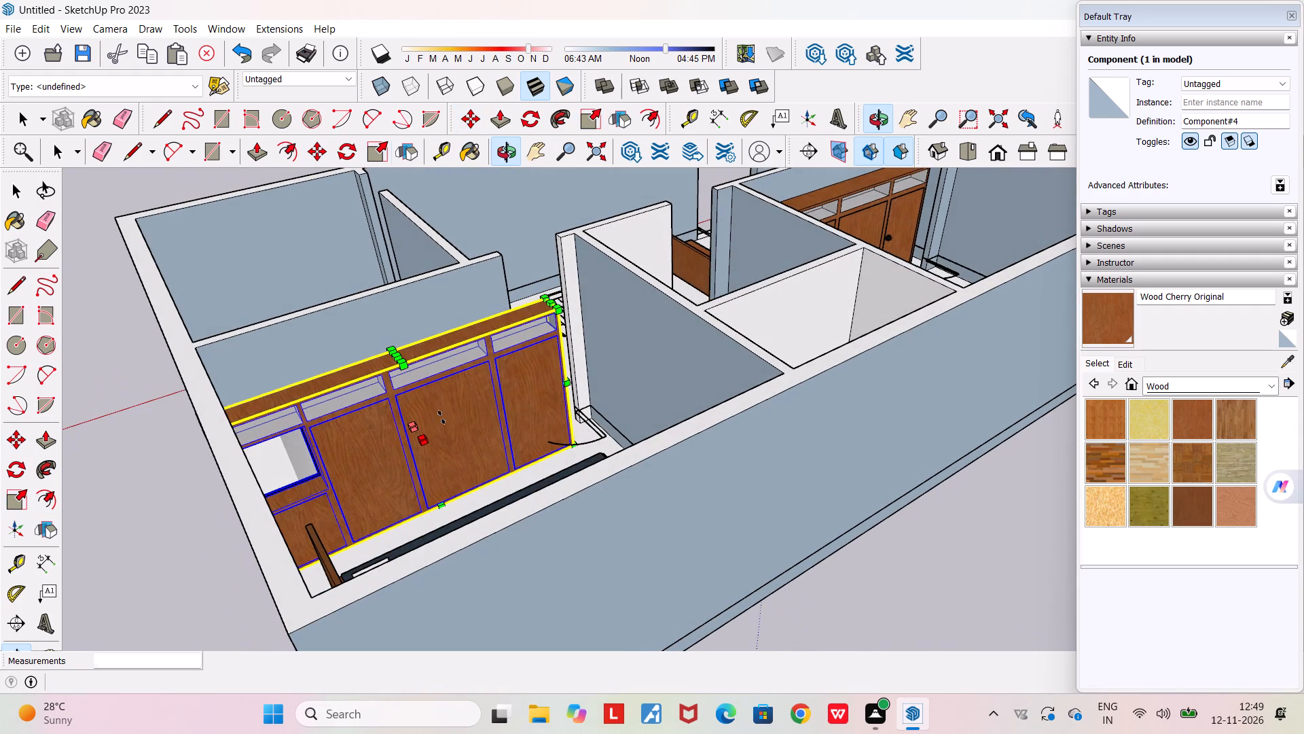
middle_drag(505, 430, 269, 474)
middle_drag(367, 425, 465, 442)
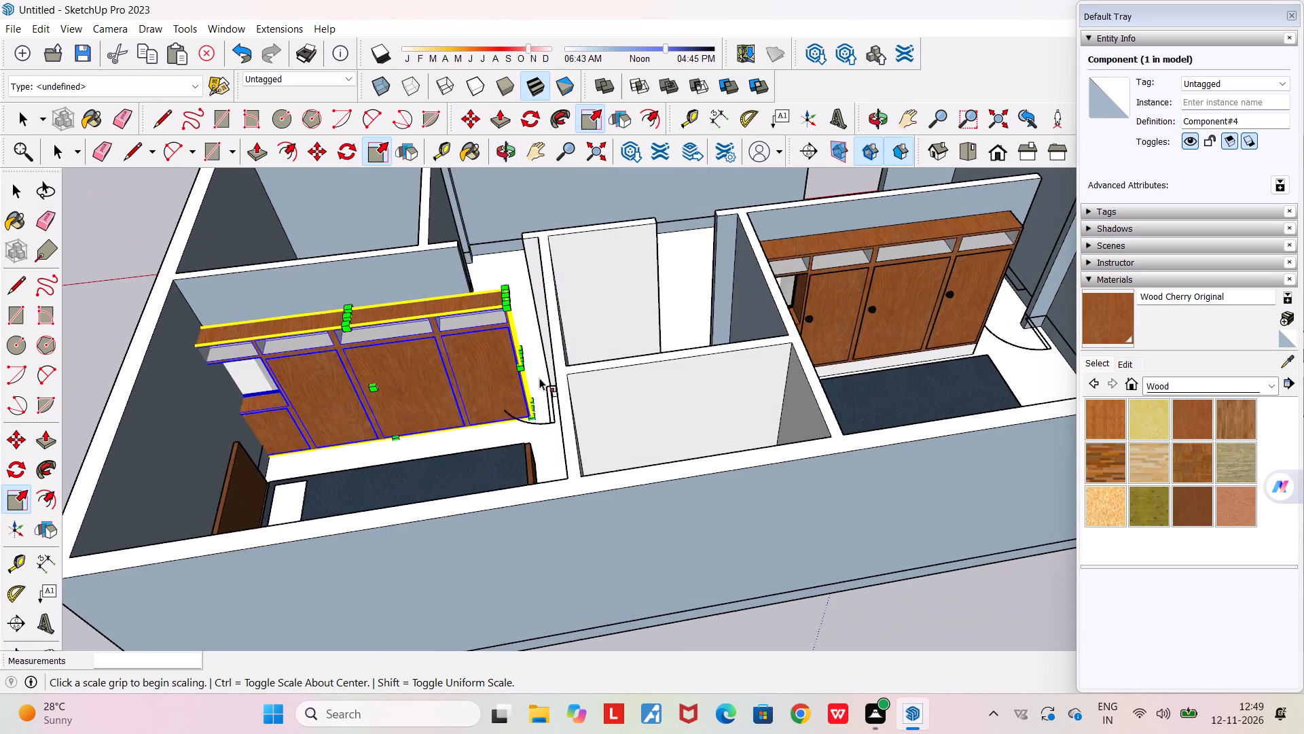
scroll(541, 375, up, 5)
click(505, 347)
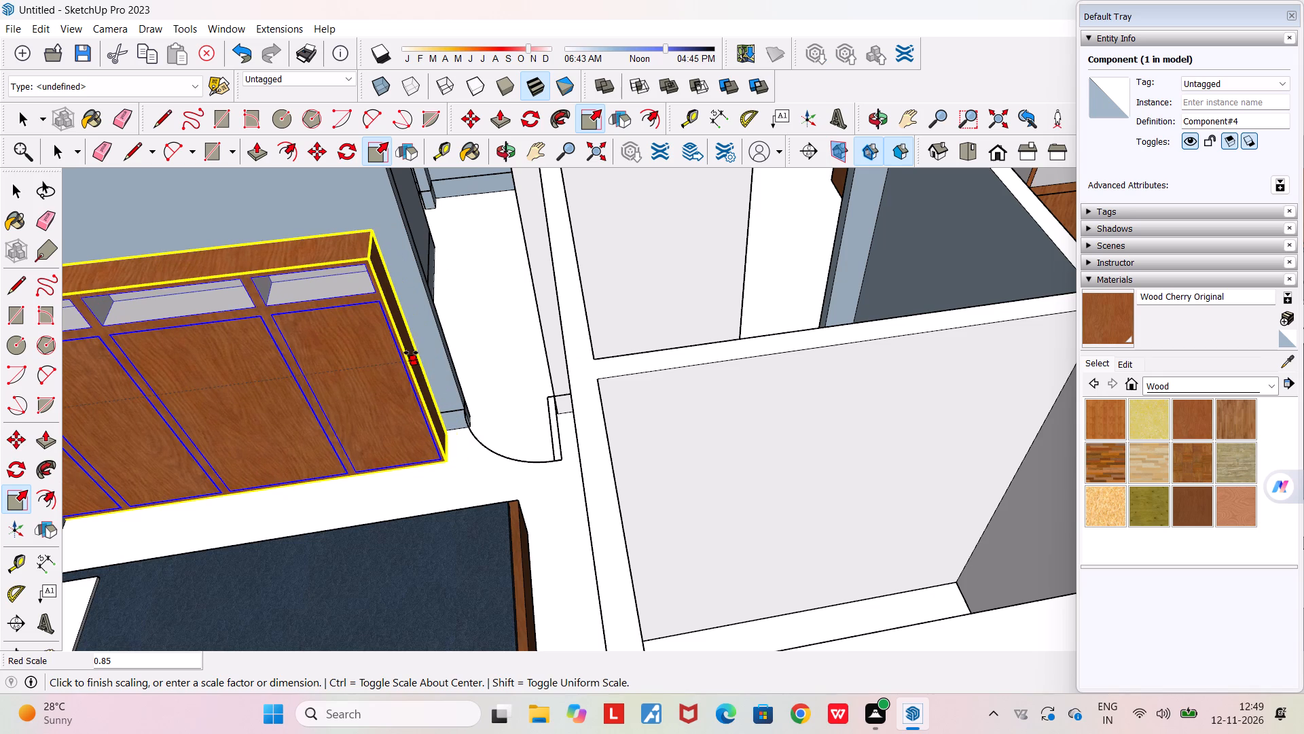
click(411, 353)
Scale the wardrobe's length along the red axis to about 0.94 from its open-niche end at the outer wall.
middle_drag(405, 405, 492, 349)
scroll(492, 349, down, 9)
middle_drag(457, 413, 491, 479)
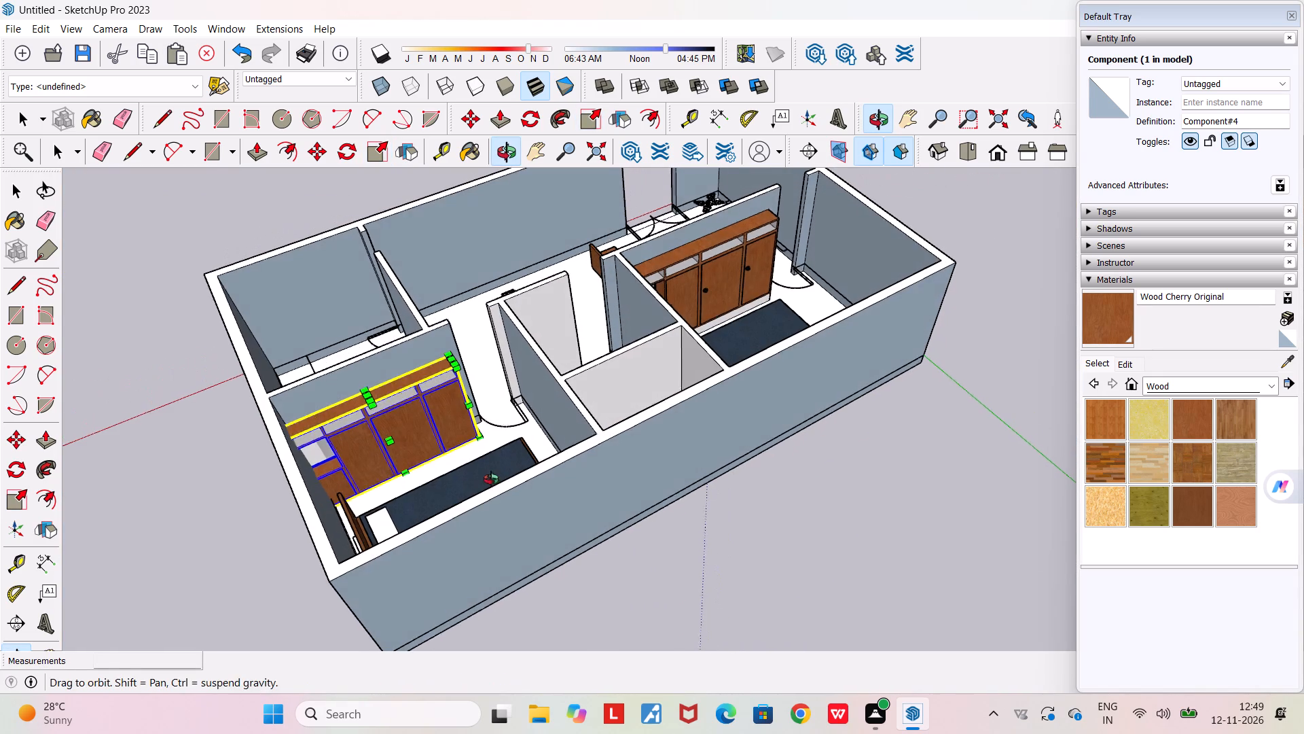
middle_drag(491, 479, 492, 479)
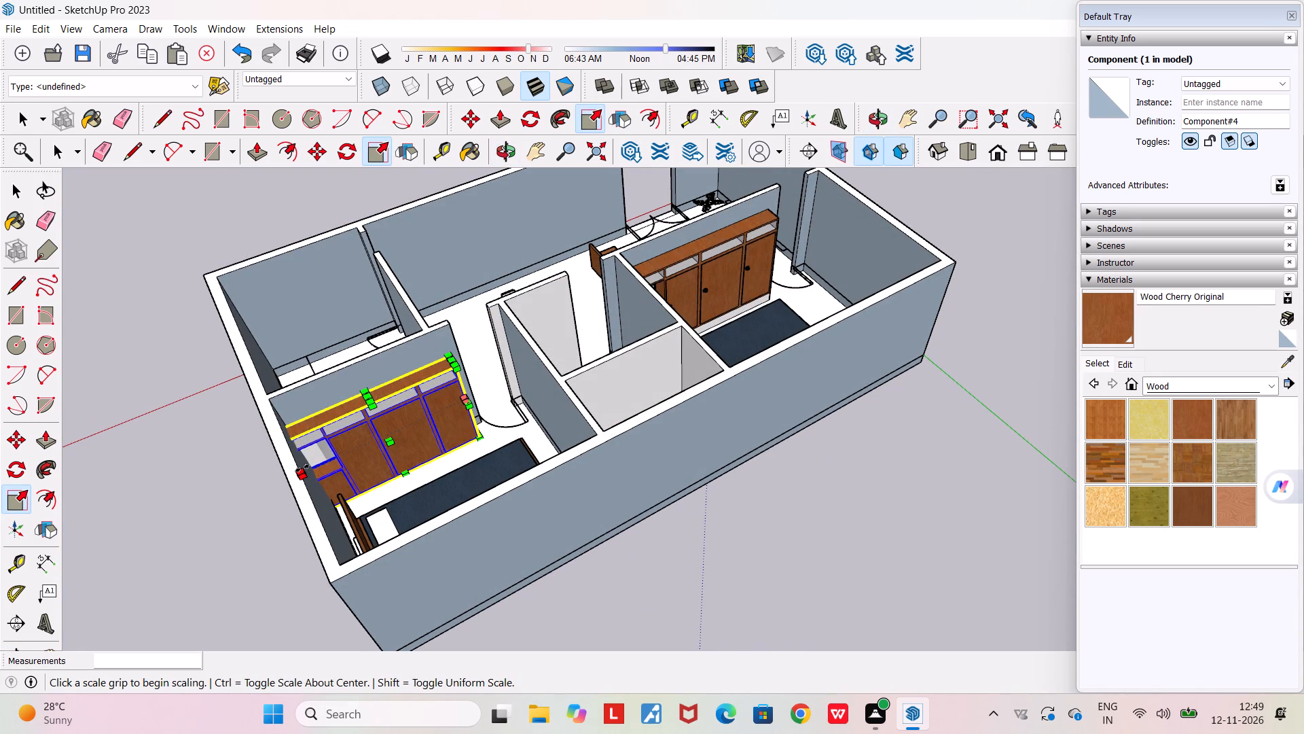
click(302, 468)
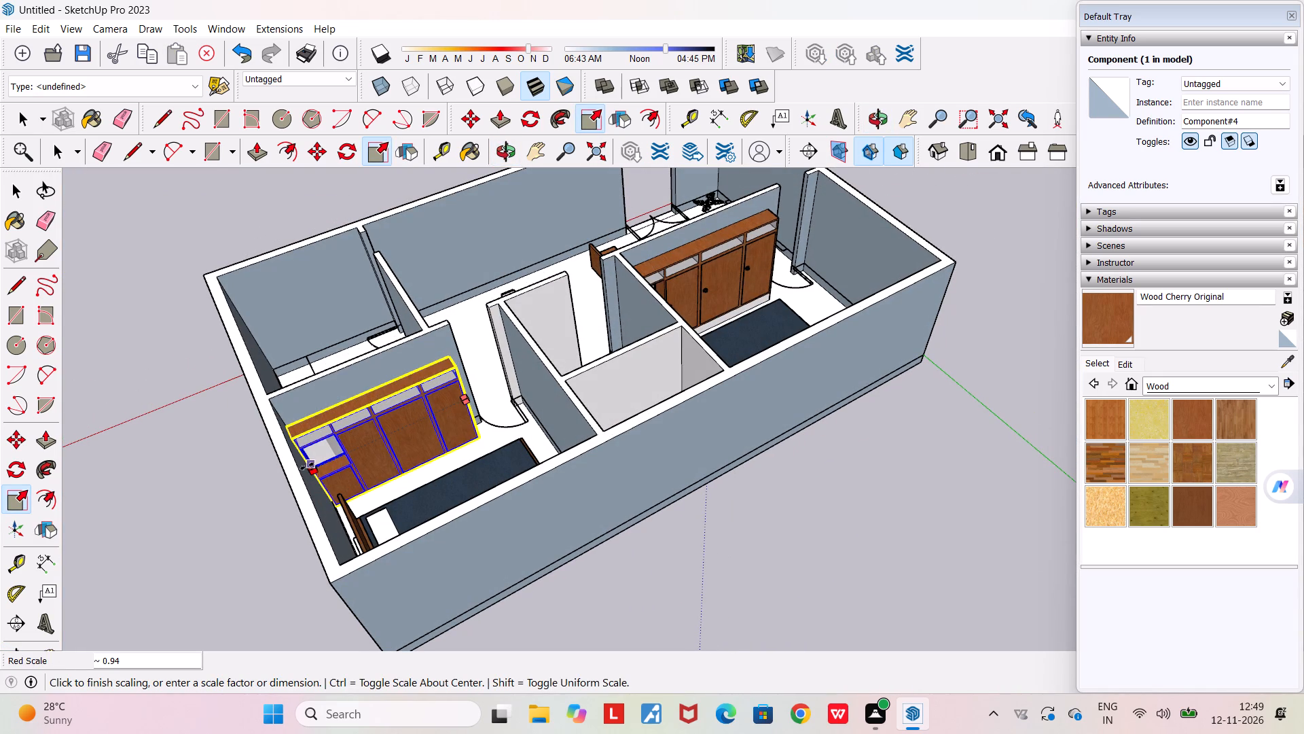
click(307, 466)
Examine how the resized wardrobe fits between the bed, outer wall and doorway, compared with the other bedroom's wardrobe.
middle_drag(374, 447, 353, 435)
scroll(309, 495, up, 12)
middle_drag(338, 469, 370, 431)
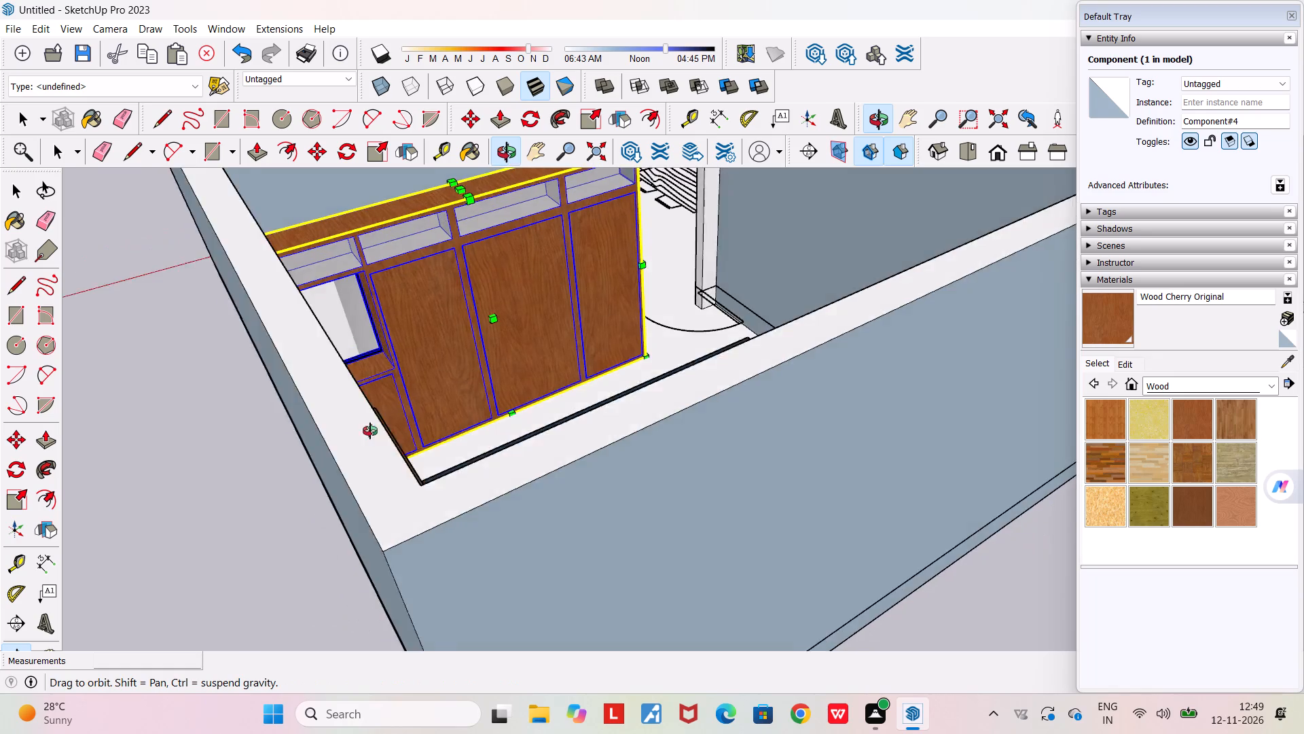
middle_drag(370, 431, 310, 461)
middle_drag(544, 392, 541, 392)
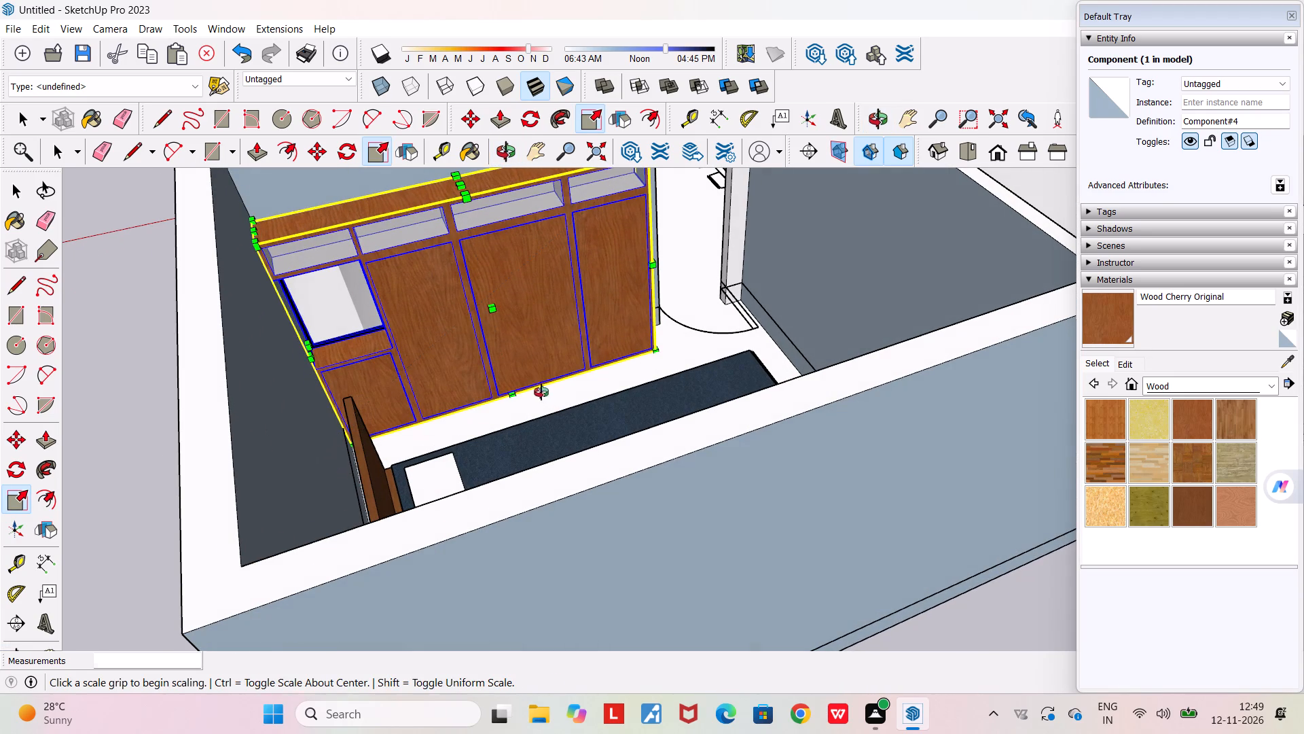
middle_drag(541, 392, 286, 390)
scroll(286, 390, down, 10)
middle_drag(404, 309, 388, 298)
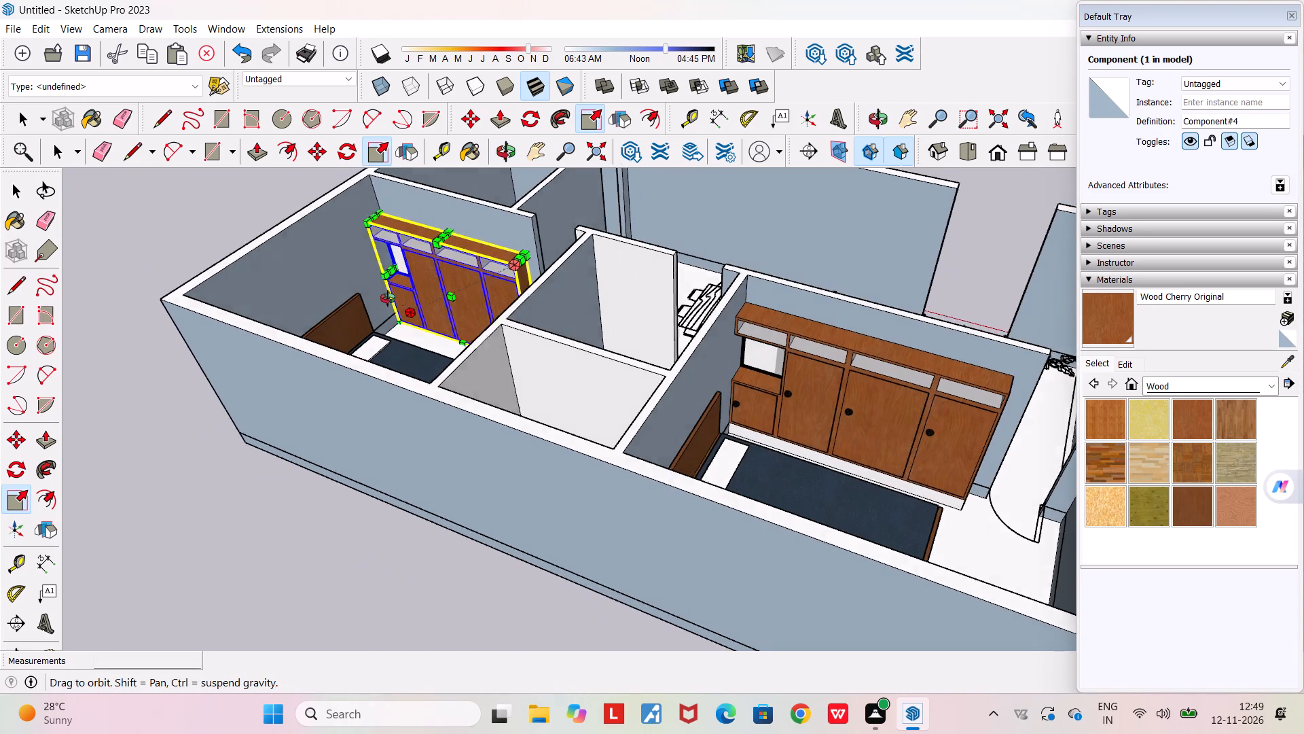
Deselect the resized wardrobe and examine its fit in the second bedroom, along with the adjoining rooms, from several angles.
middle_drag(388, 298, 847, 247)
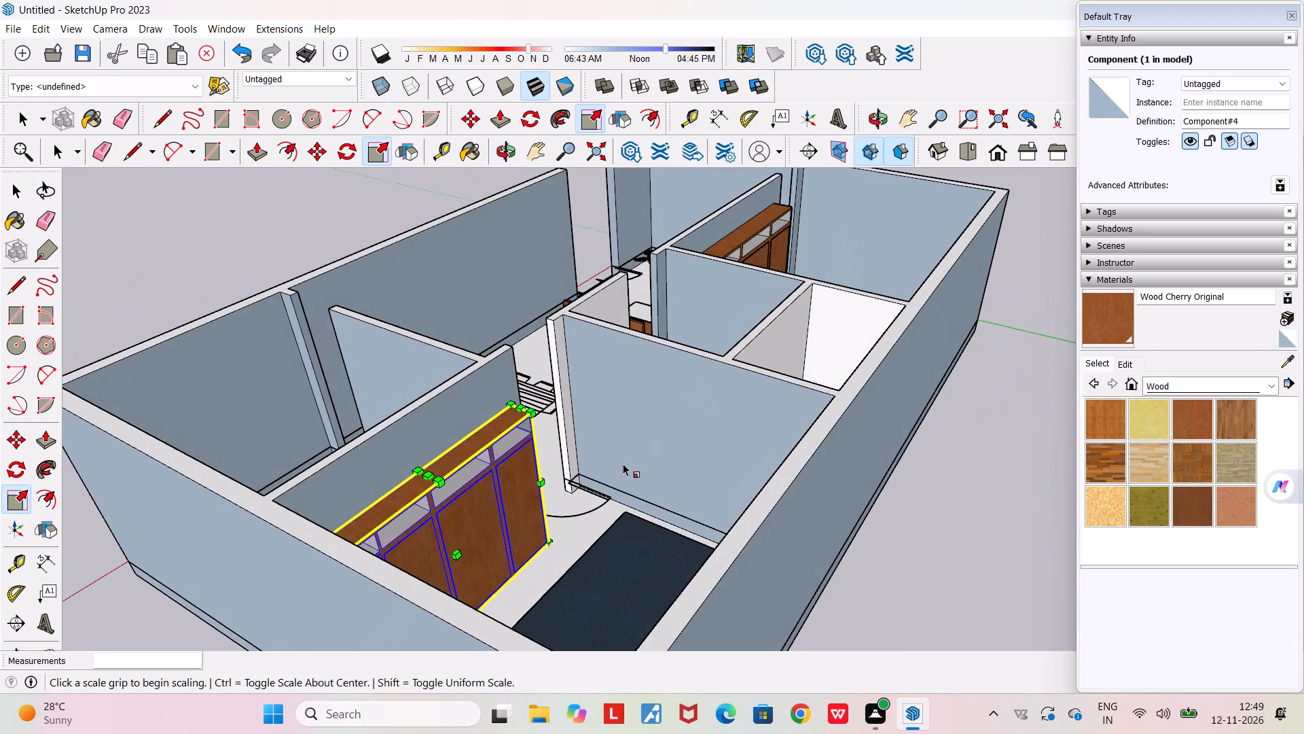
scroll(499, 535, up, 1)
middle_drag(493, 533, 430, 523)
scroll(430, 523, down, 3)
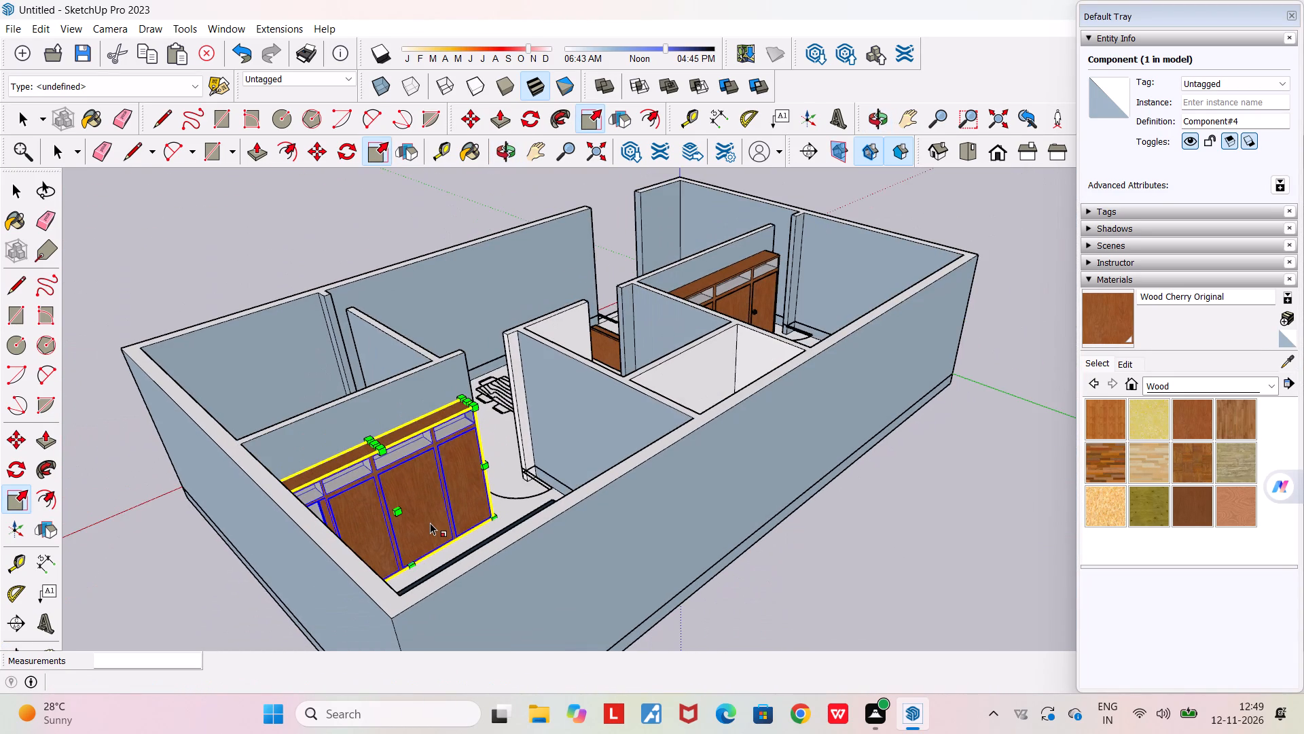
key(space)
click(219, 226)
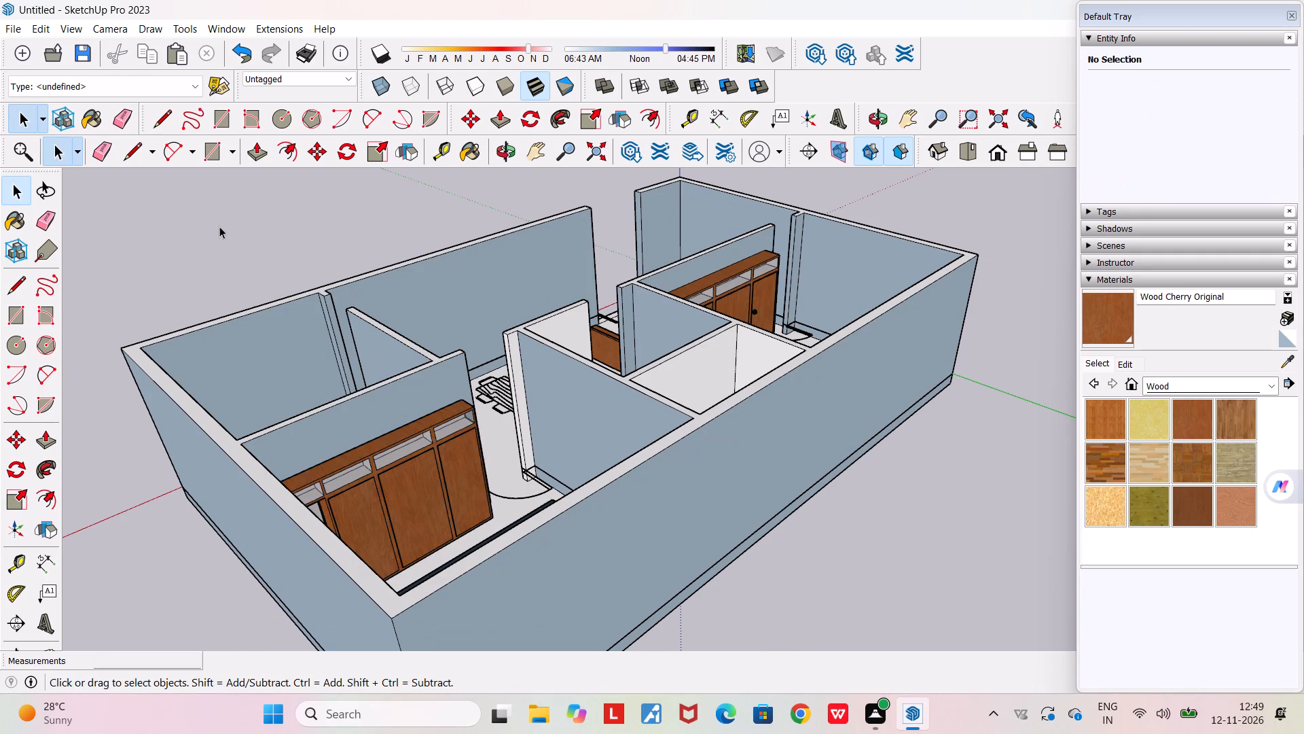
middle_drag(532, 412, 217, 525)
scroll(433, 376, up, 3)
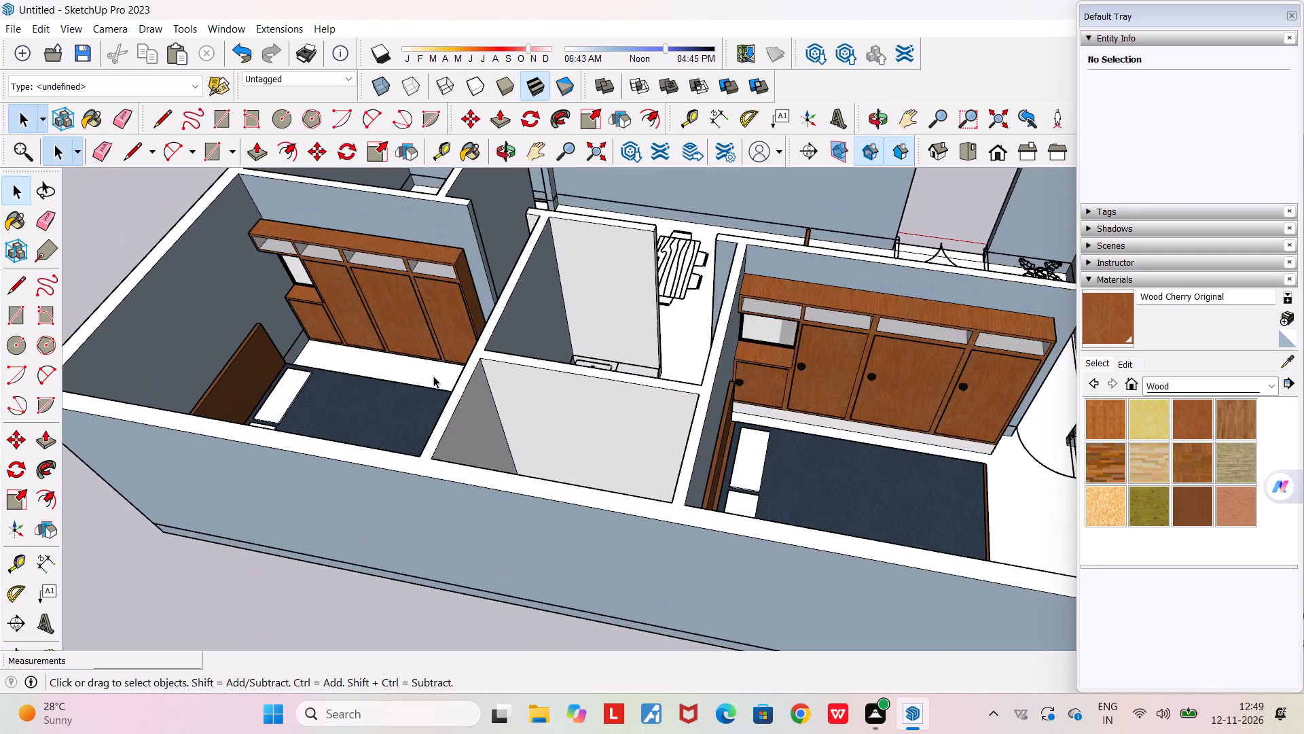
middle_drag(571, 370, 115, 322)
middle_drag(710, 407, 576, 337)
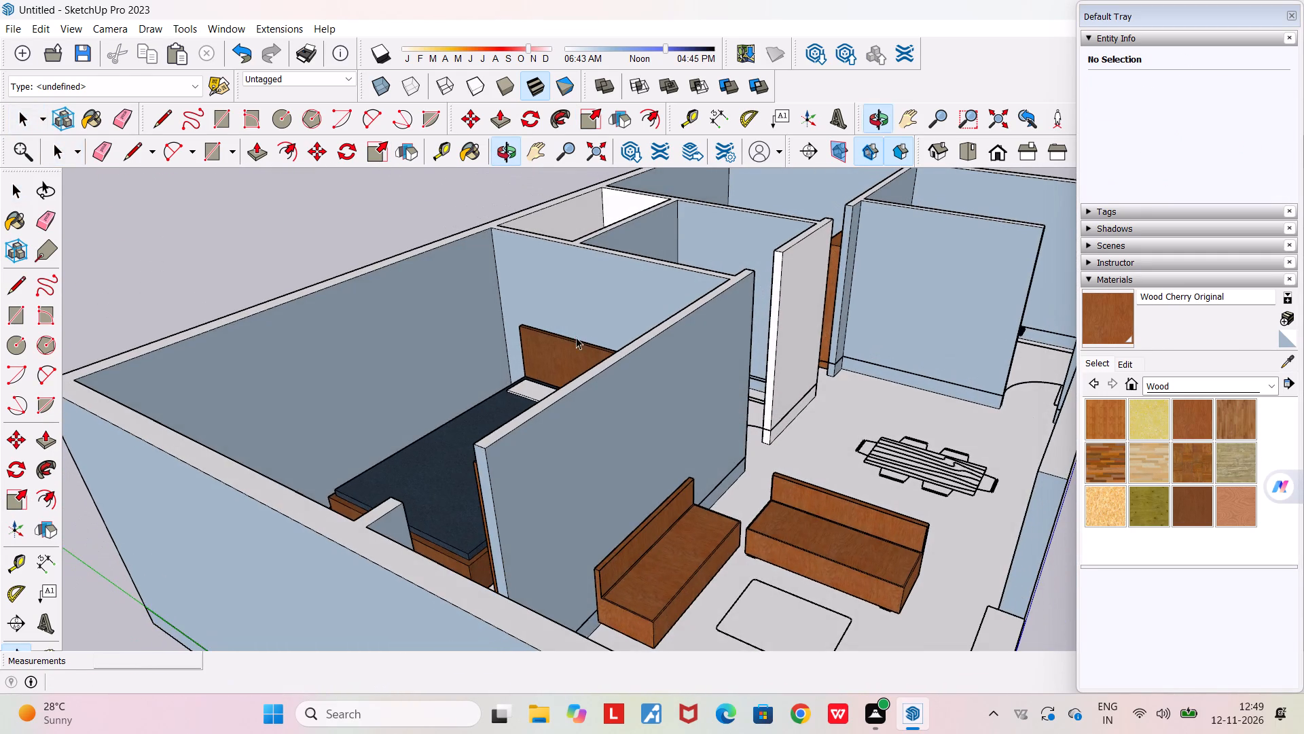
scroll(832, 314, up, 11)
middle_drag(832, 327, 894, 444)
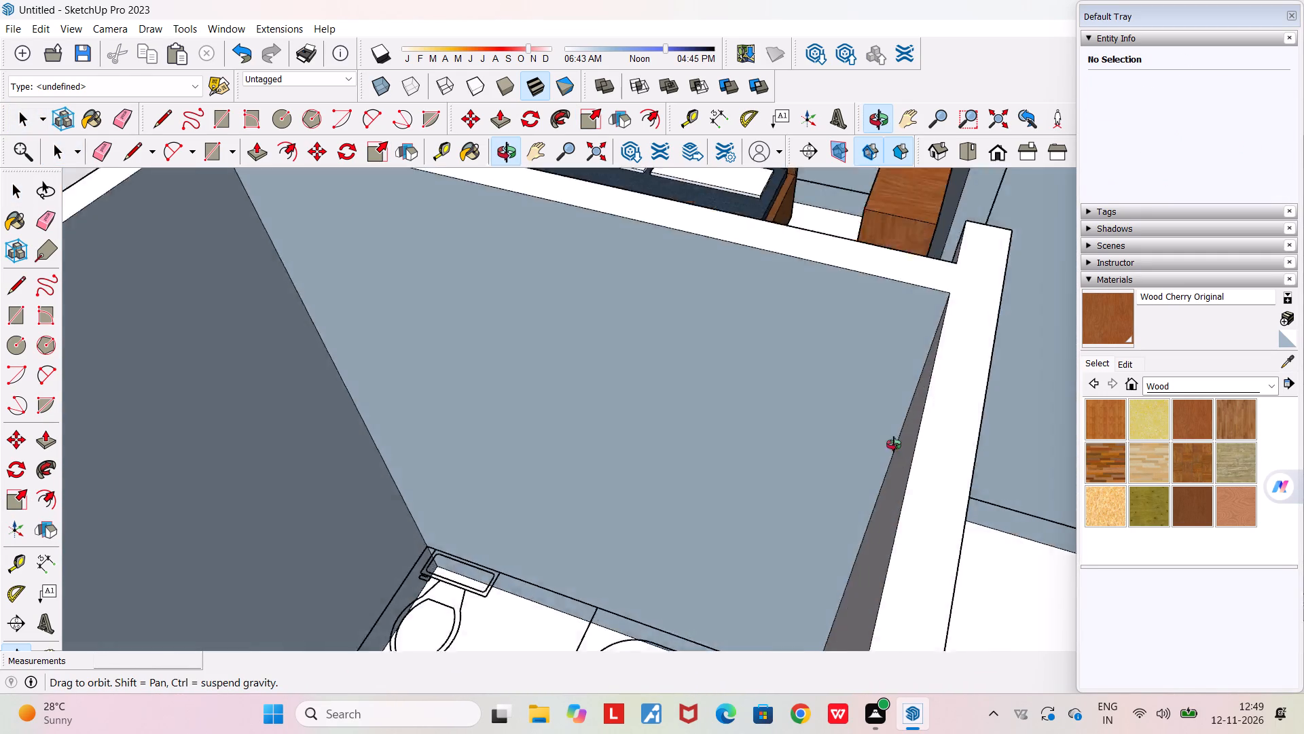
middle_drag(894, 444, 911, 509)
scroll(945, 391, up, 6)
middle_drag(946, 386, 1145, 440)
scroll(1145, 440, down, 19)
middle_drag(882, 557, 908, 470)
scroll(908, 470, down, 5)
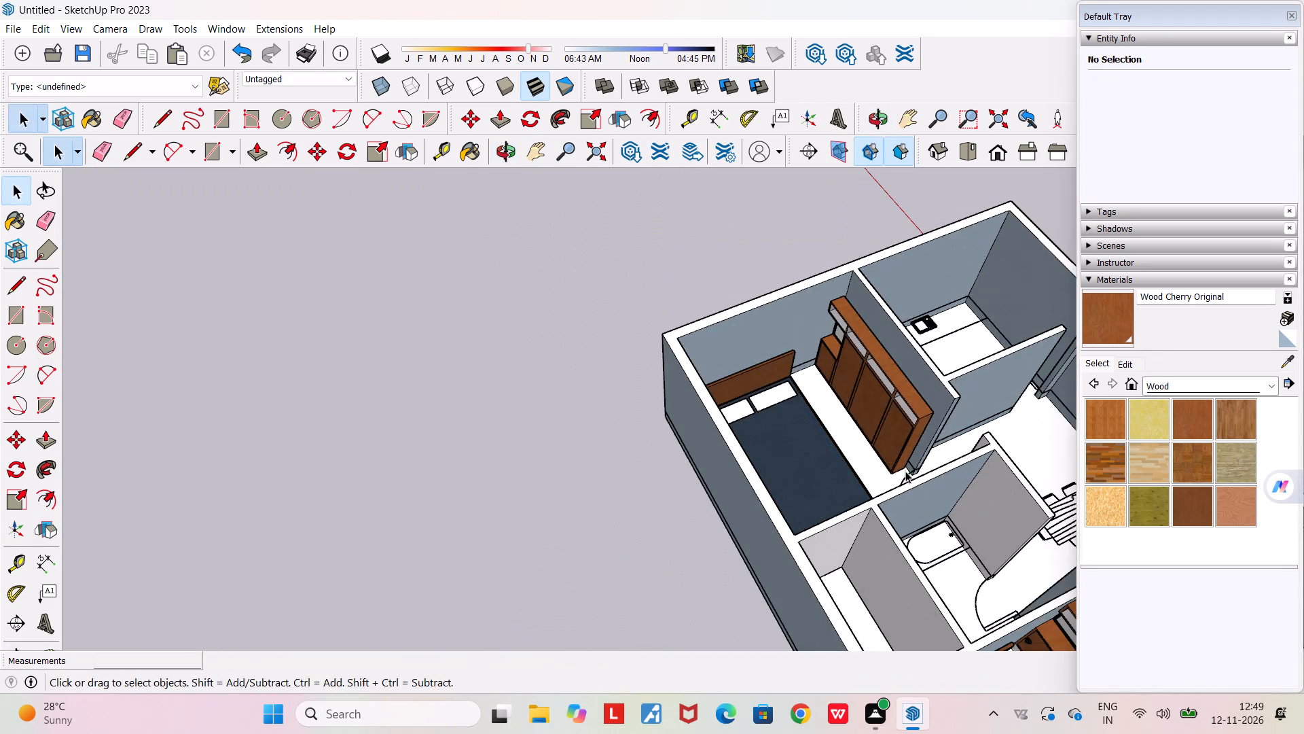
Scale the second bedroom's bed along the red axis to 0.85 from its foot end.
middle_drag(831, 530, 628, 585)
scroll(727, 570, up, 3)
click(728, 569)
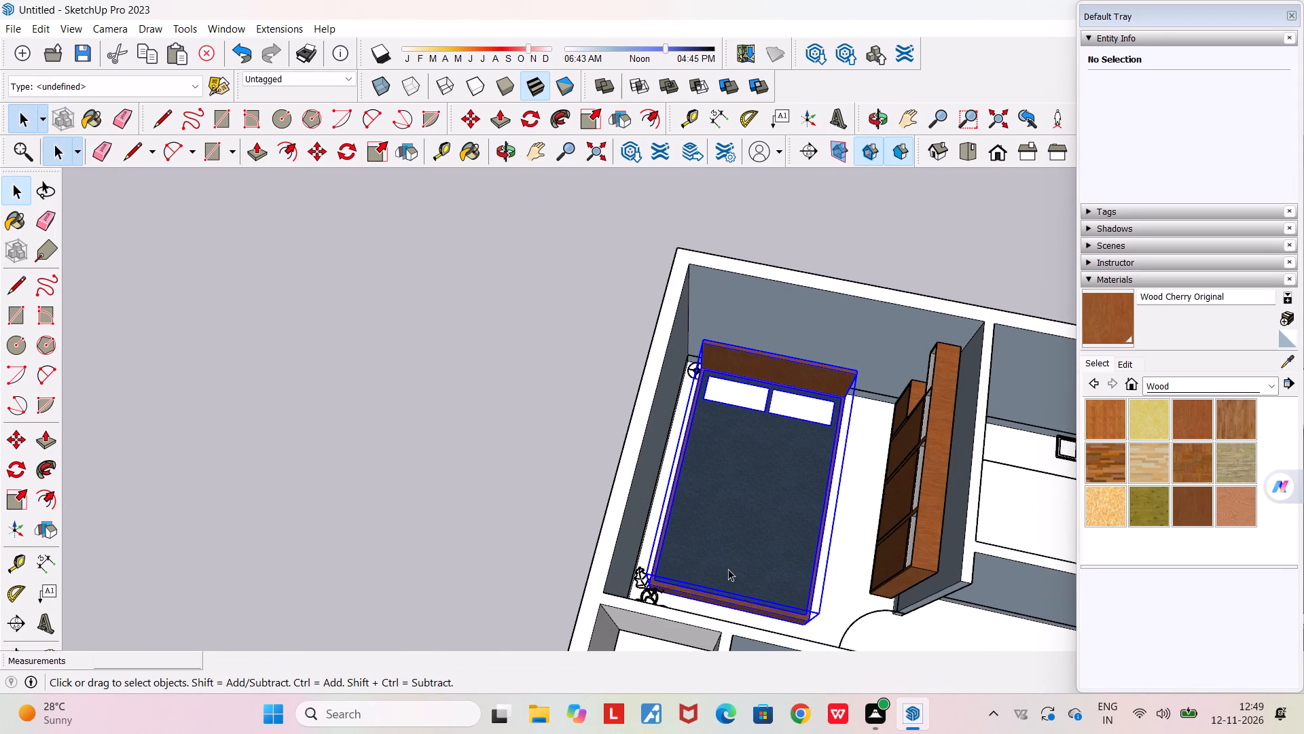
middle_drag(840, 602, 688, 554)
scroll(688, 554, down, 5)
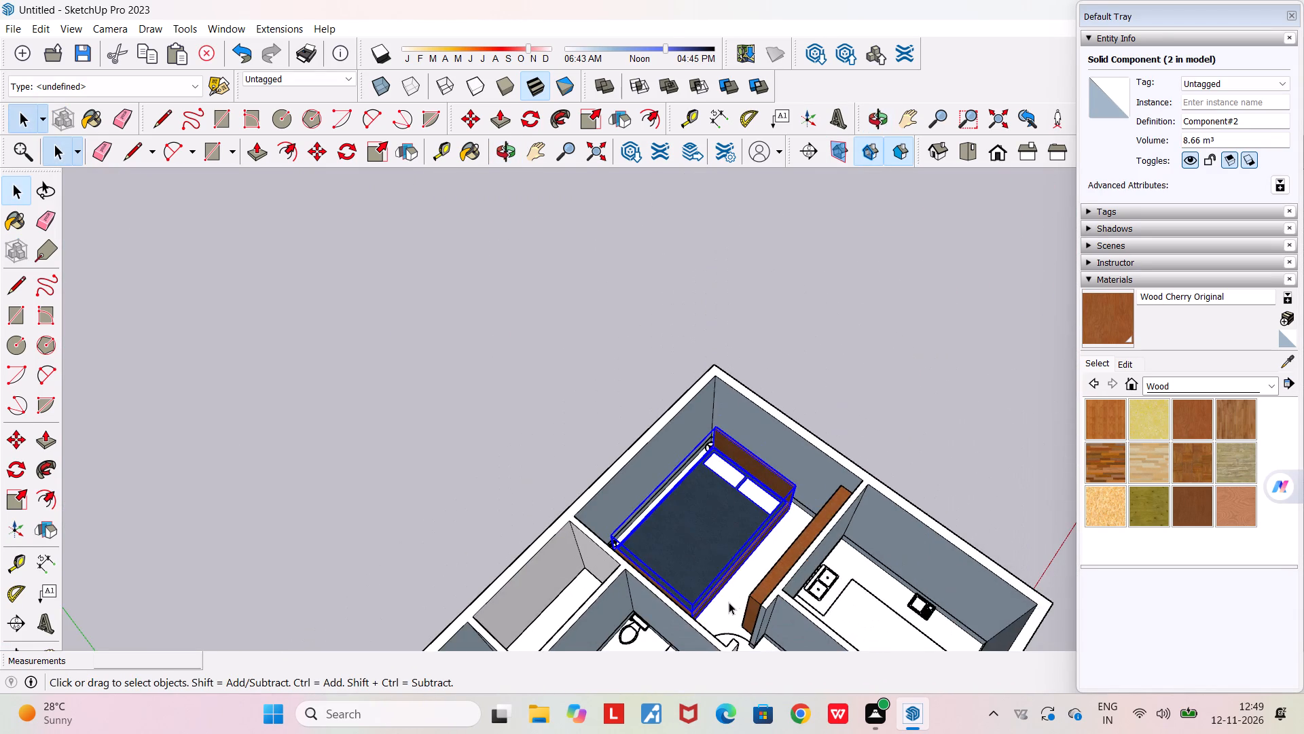
scroll(725, 601, up, 3)
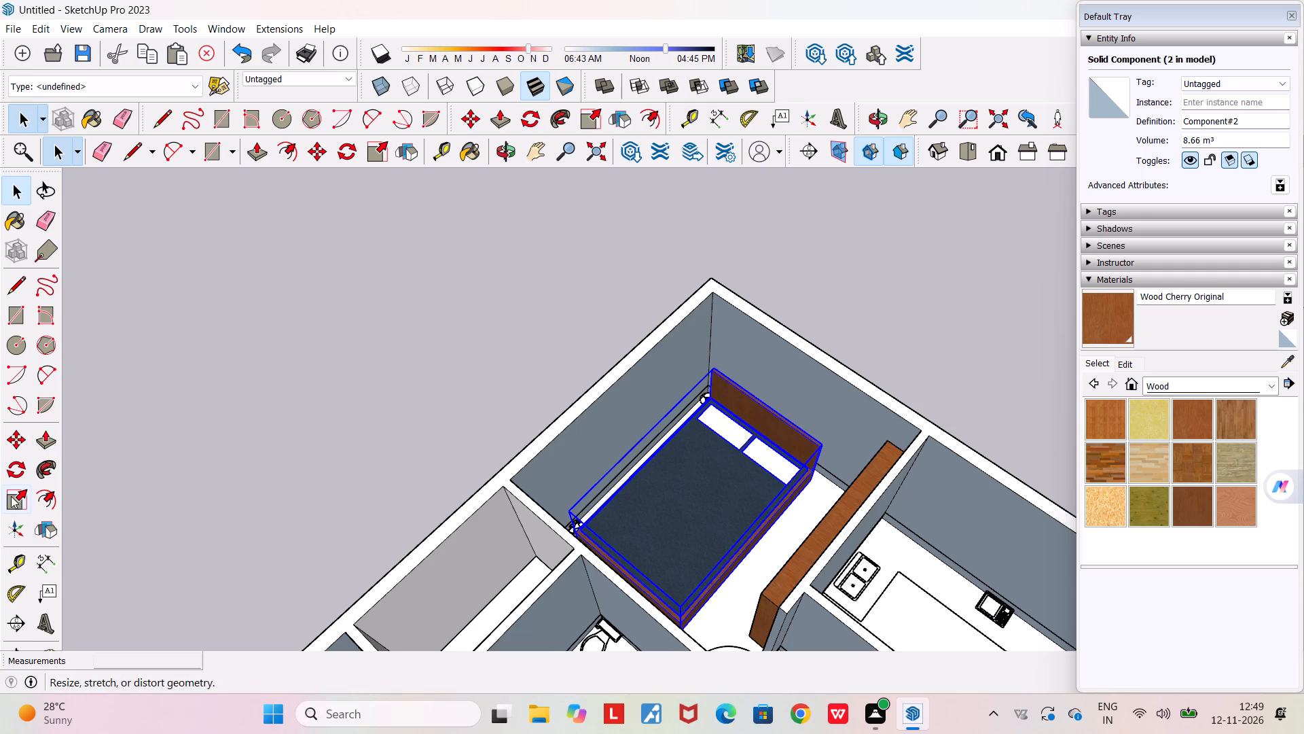
click(11, 496)
click(624, 572)
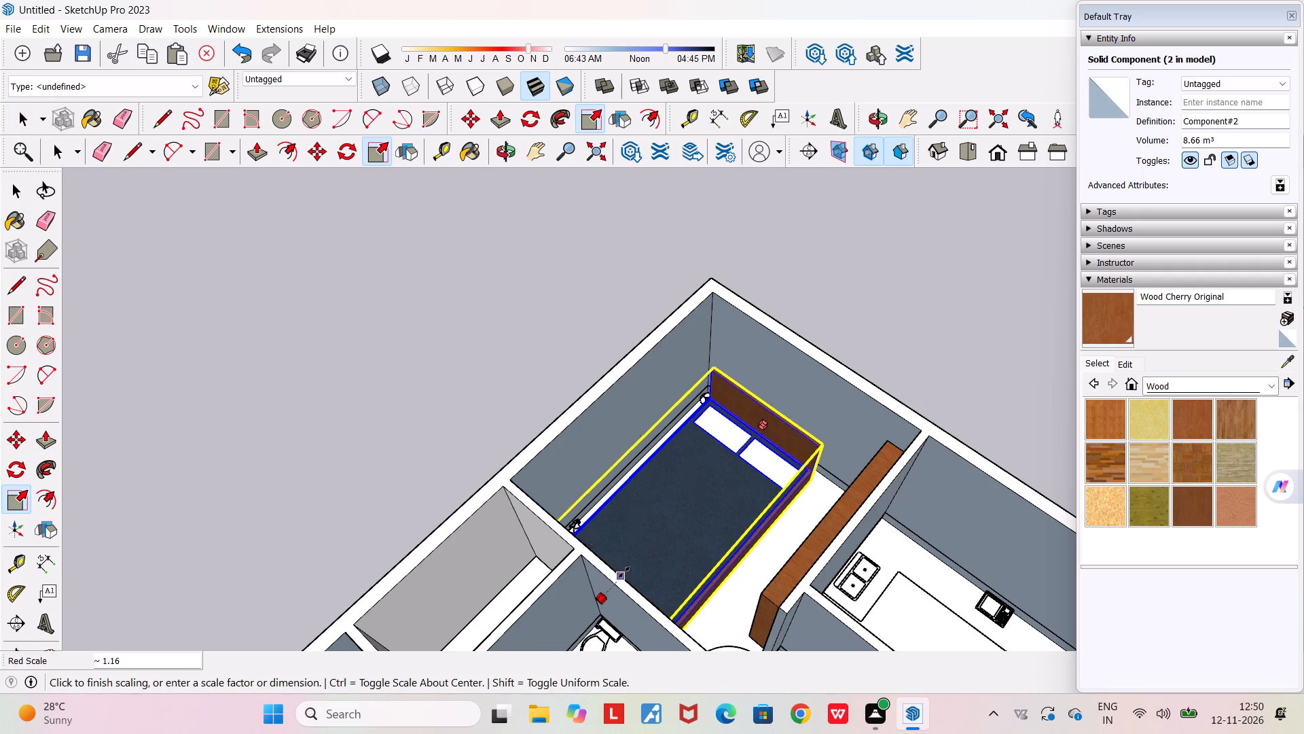
click(659, 557)
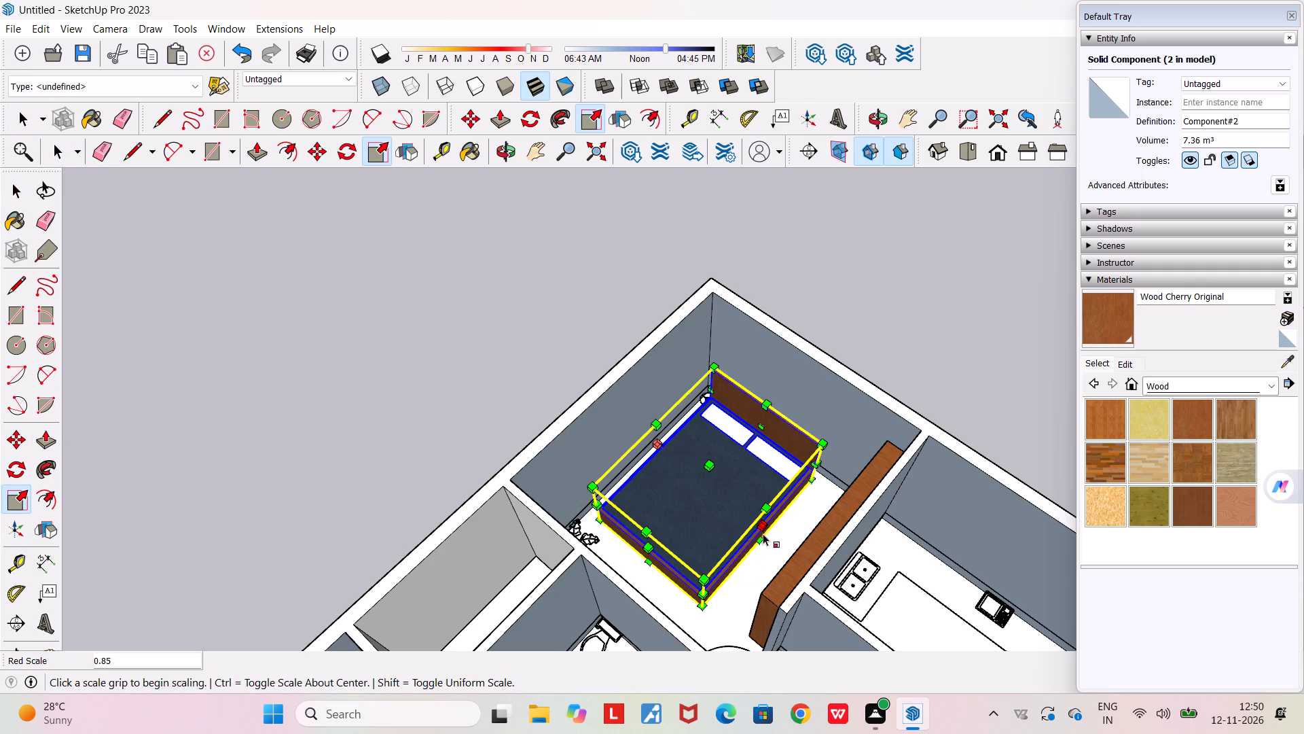
Scale the bed's width along the green axis to 0.94 from its wardrobe side.
click(762, 534)
click(765, 529)
click(755, 523)
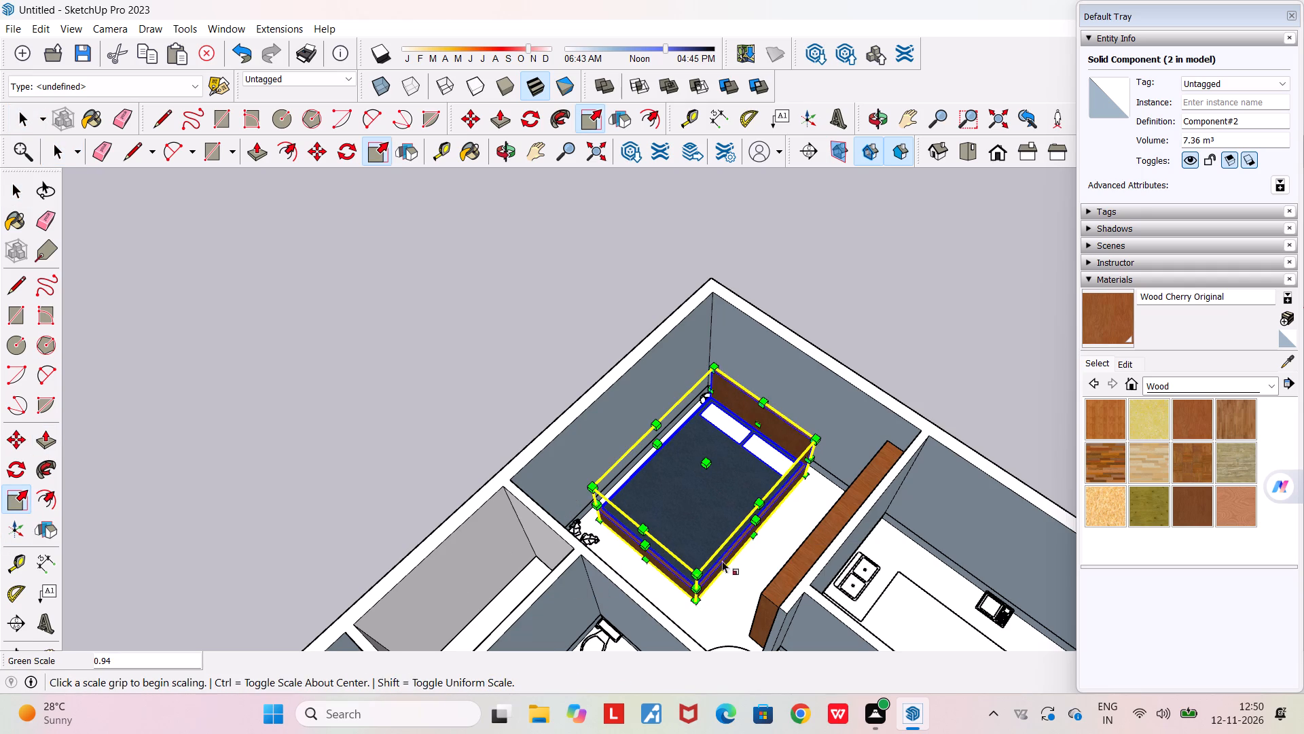
Move the bed about 0.34 m away from the outer wall beside it, toward the wardrobe.
key(m)
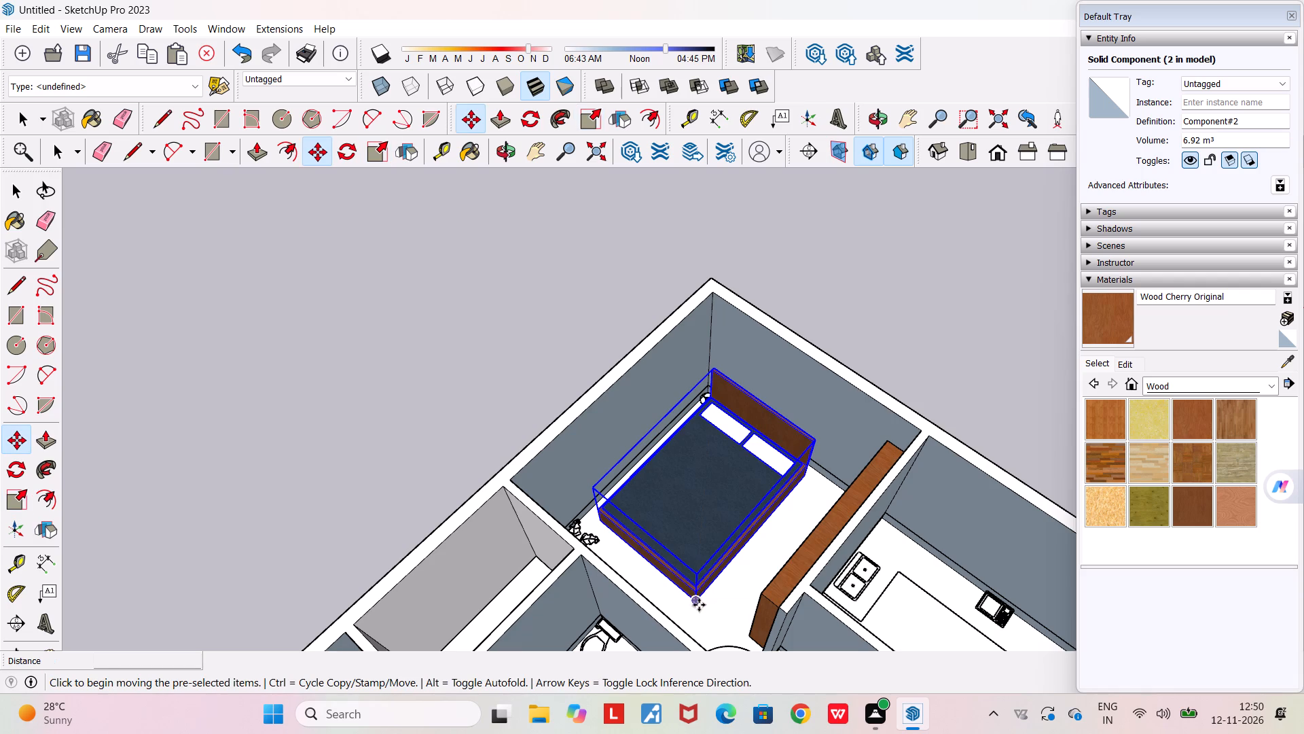
click(698, 605)
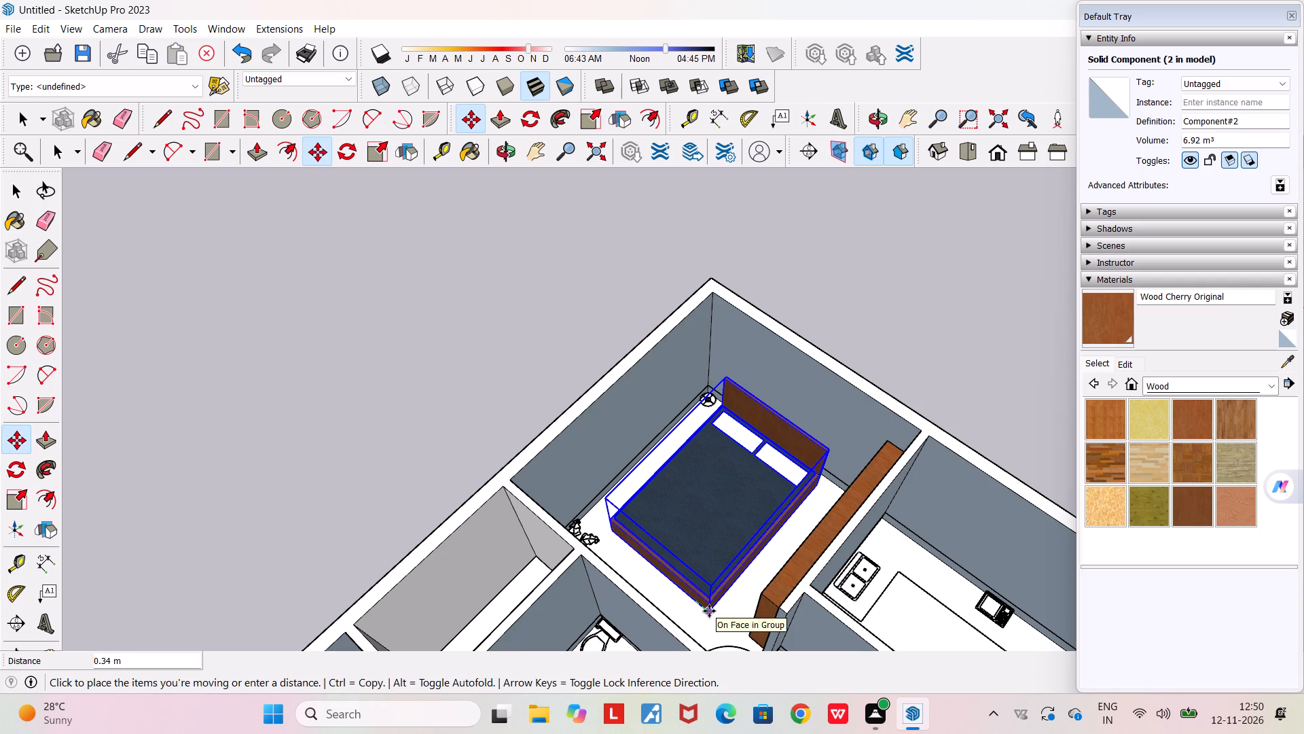
click(709, 611)
Nudge the bed slightly toward the wall behind its headboard, using its bottom corner as the base point.
middle_drag(708, 584, 425, 555)
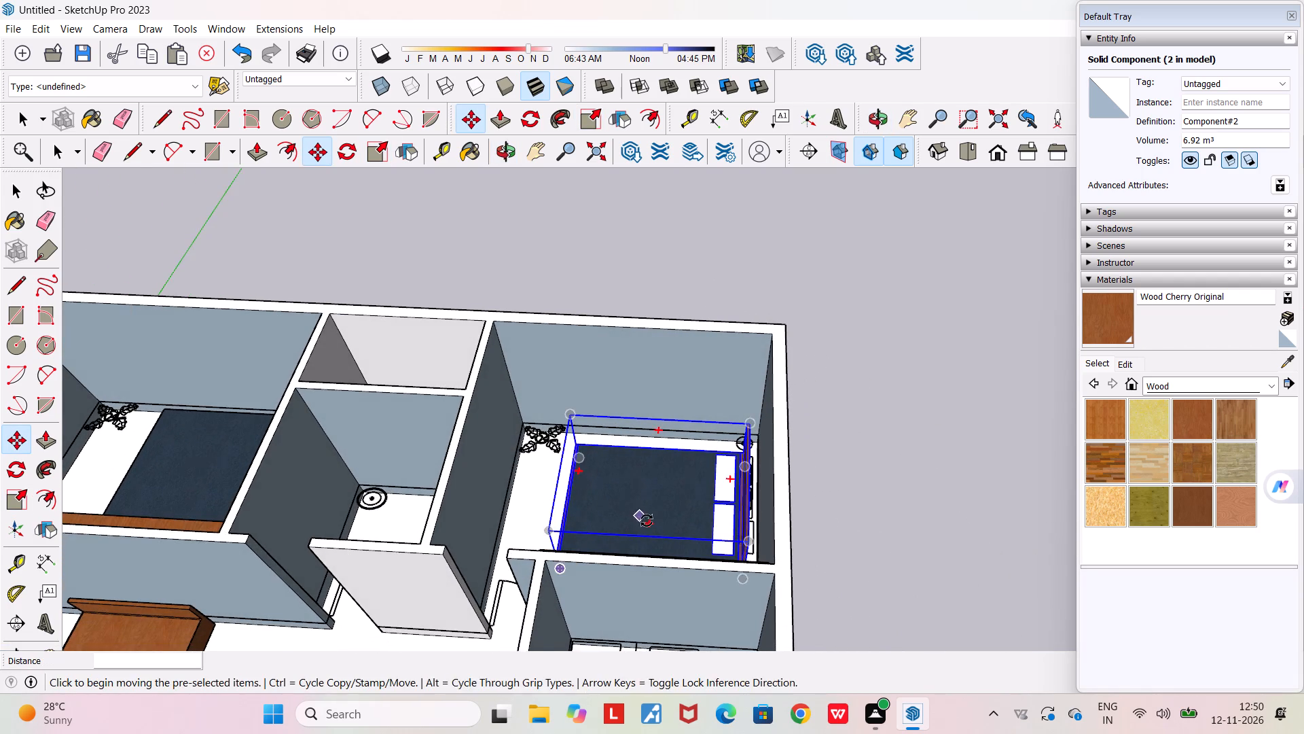
scroll(647, 521, up, 3)
middle_drag(687, 634, 671, 690)
click(769, 594)
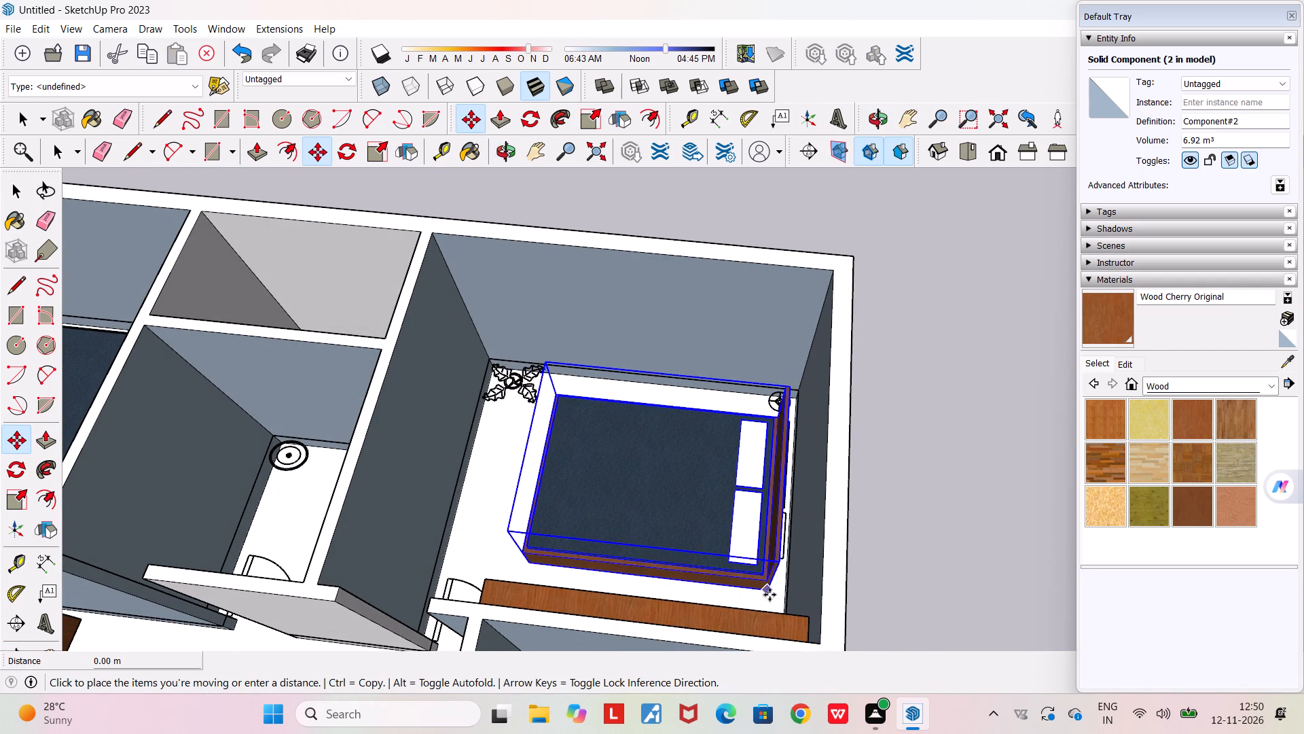
click(780, 599)
Examine the bed's placement in the second bedroom and within the whole house layout, clearing the selection.
middle_drag(758, 599, 831, 544)
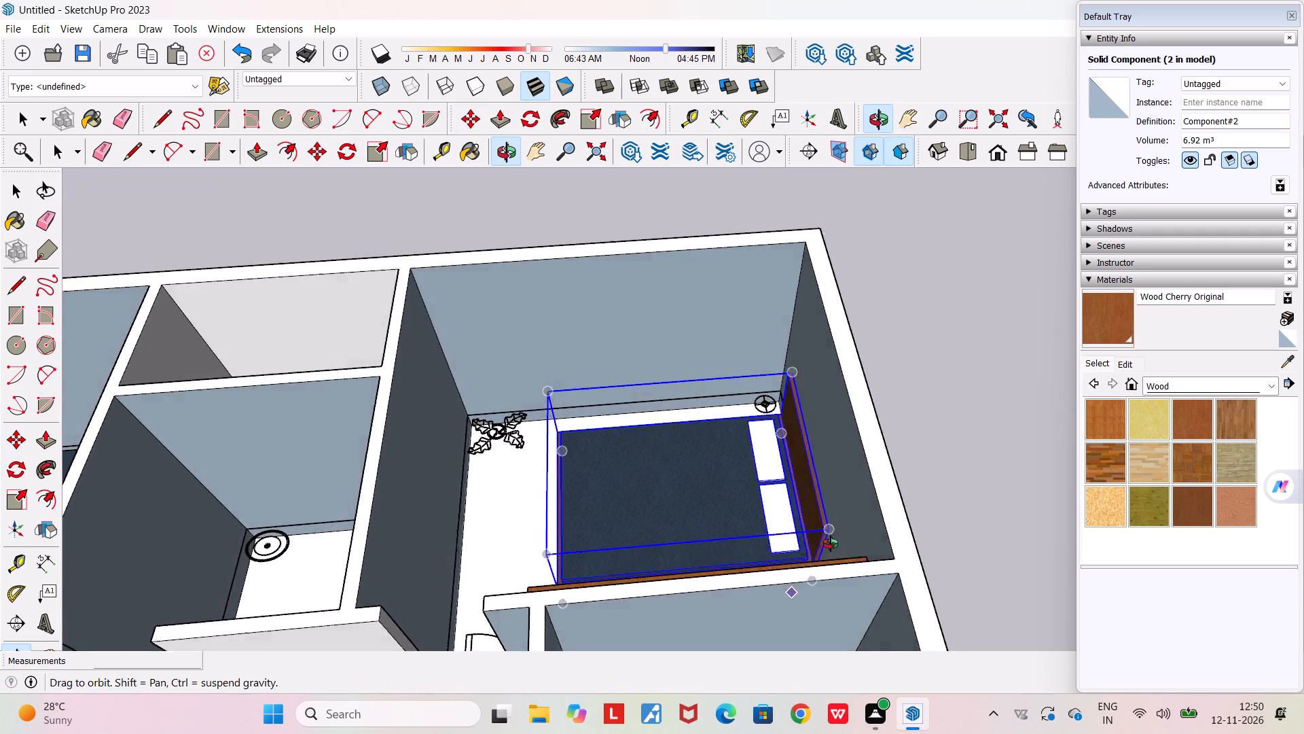
middle_drag(831, 544, 856, 543)
scroll(856, 543, down, 8)
middle_drag(786, 574, 1108, 536)
scroll(1108, 536, down, 4)
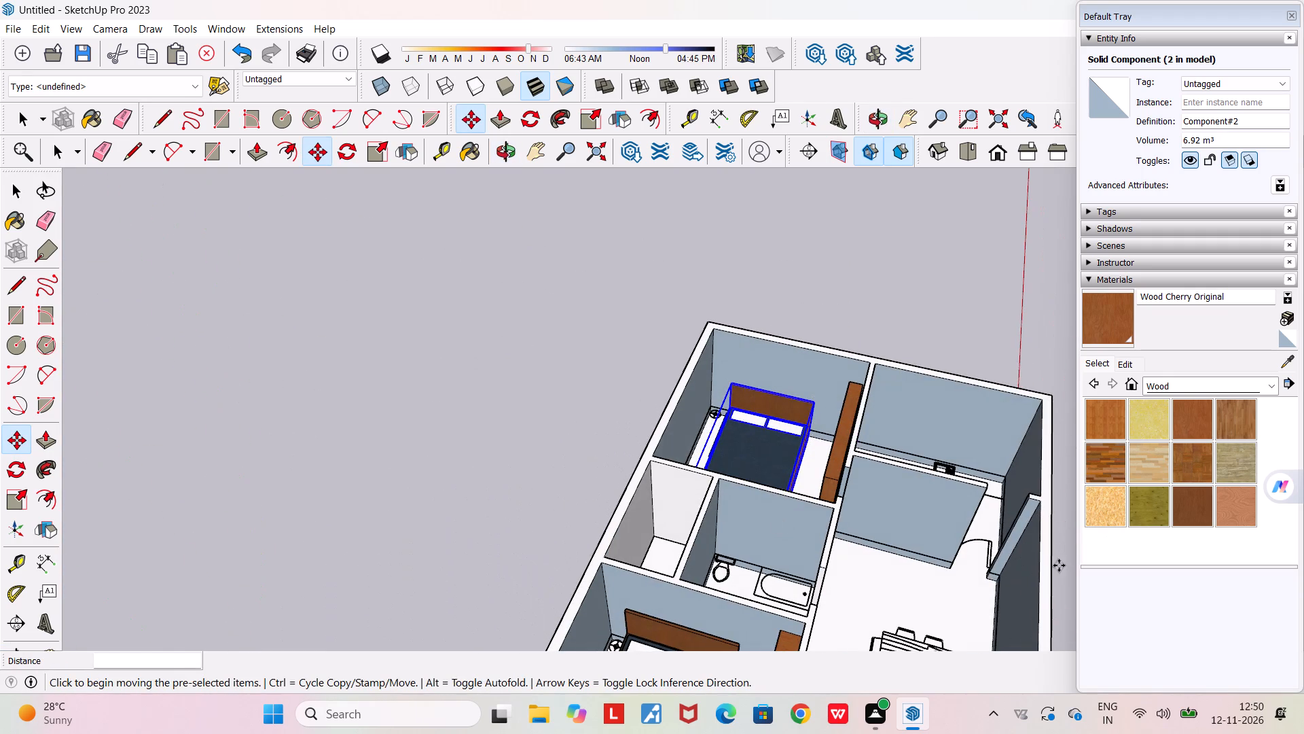
key(Escape)
scroll(676, 529, down, 9)
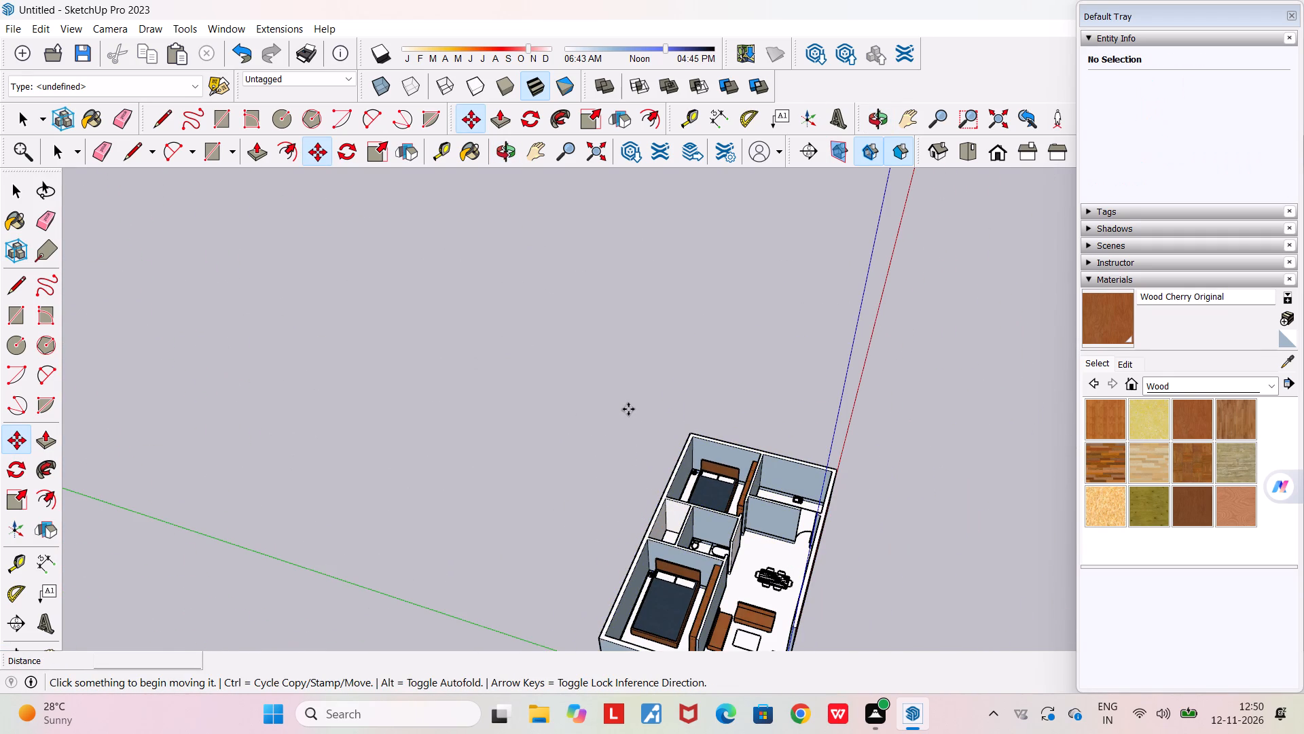
key(space)
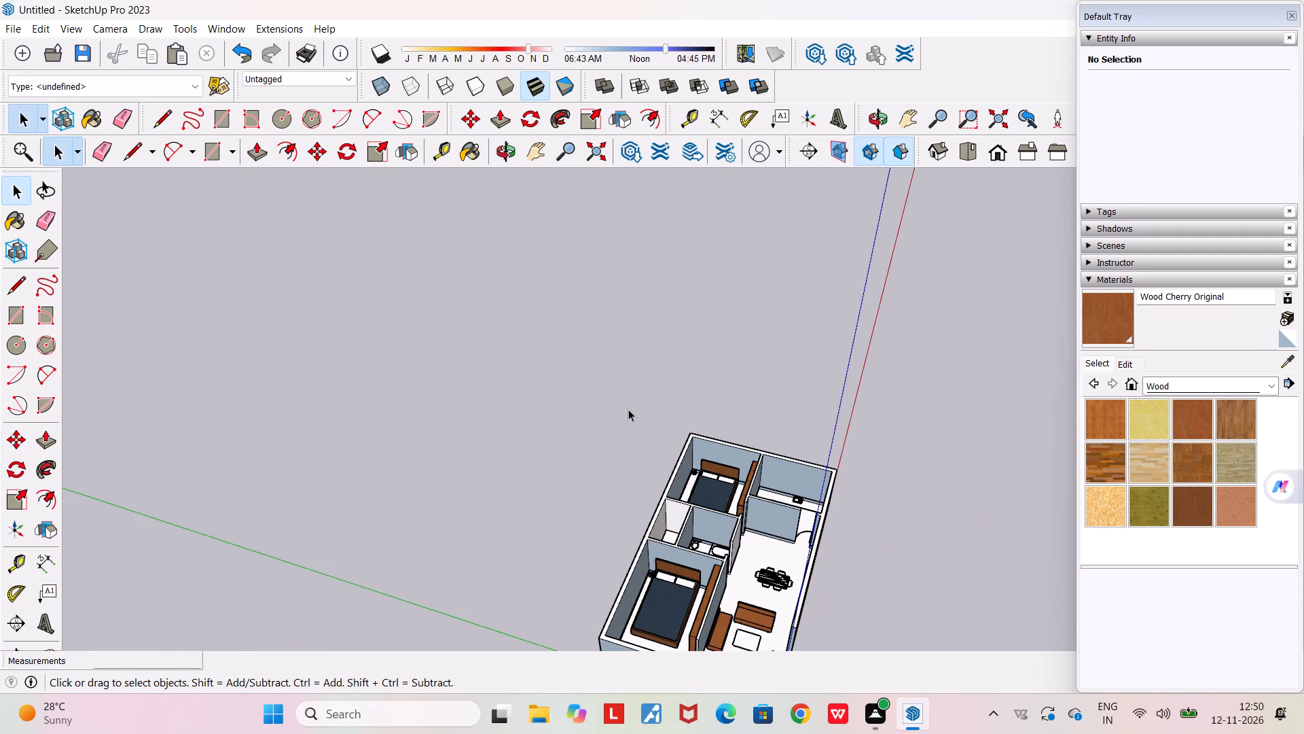
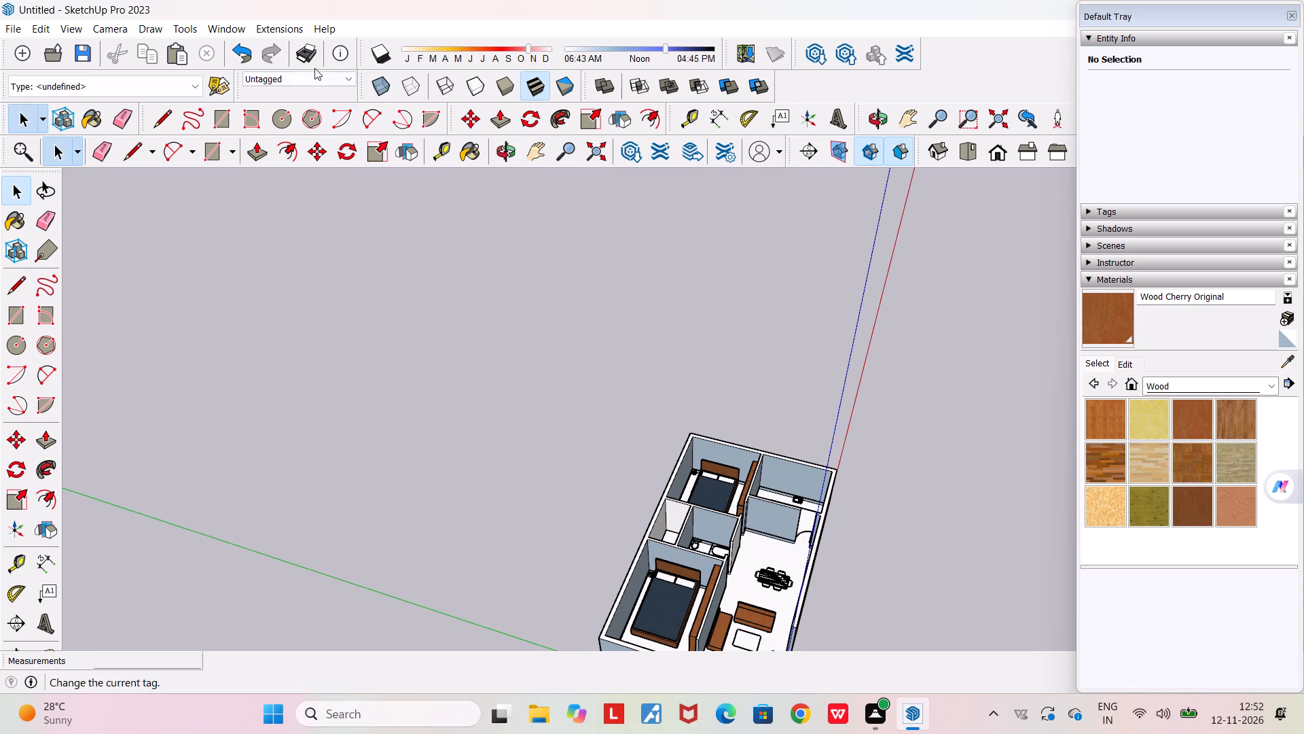
Examine the furnished house layout and its front elevation from above and from several angles.
scroll(285, 38, down, 10)
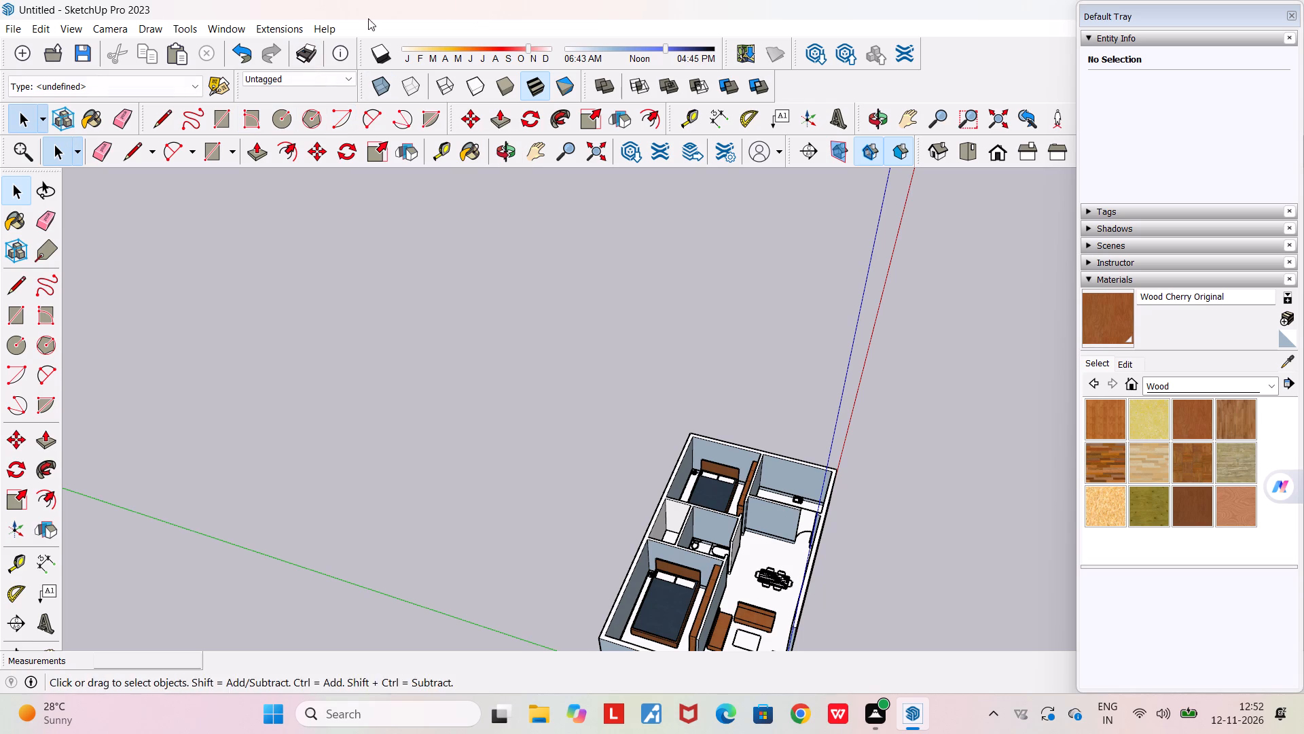
middle_drag(476, 391, 337, 330)
scroll(337, 330, down, 11)
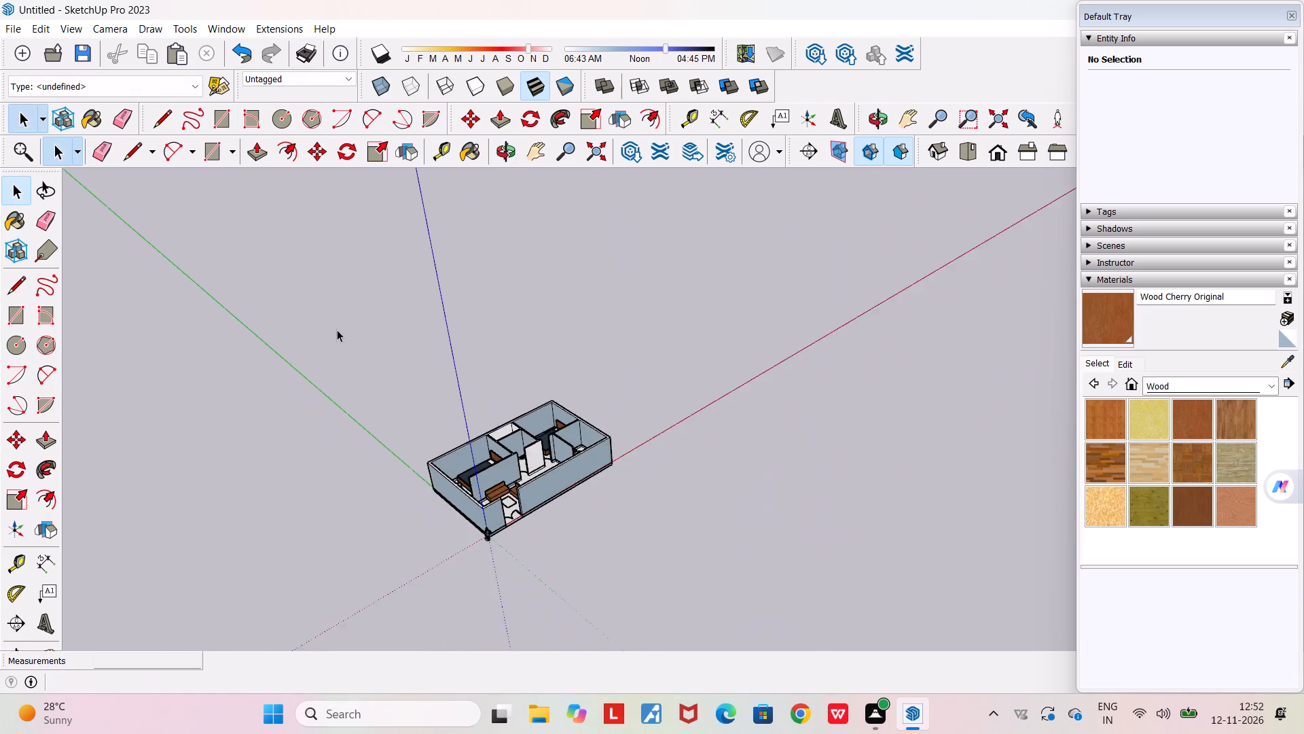
scroll(460, 491, up, 7)
scroll(562, 493, up, 5)
middle_drag(525, 488, 442, 490)
scroll(477, 415, up, 5)
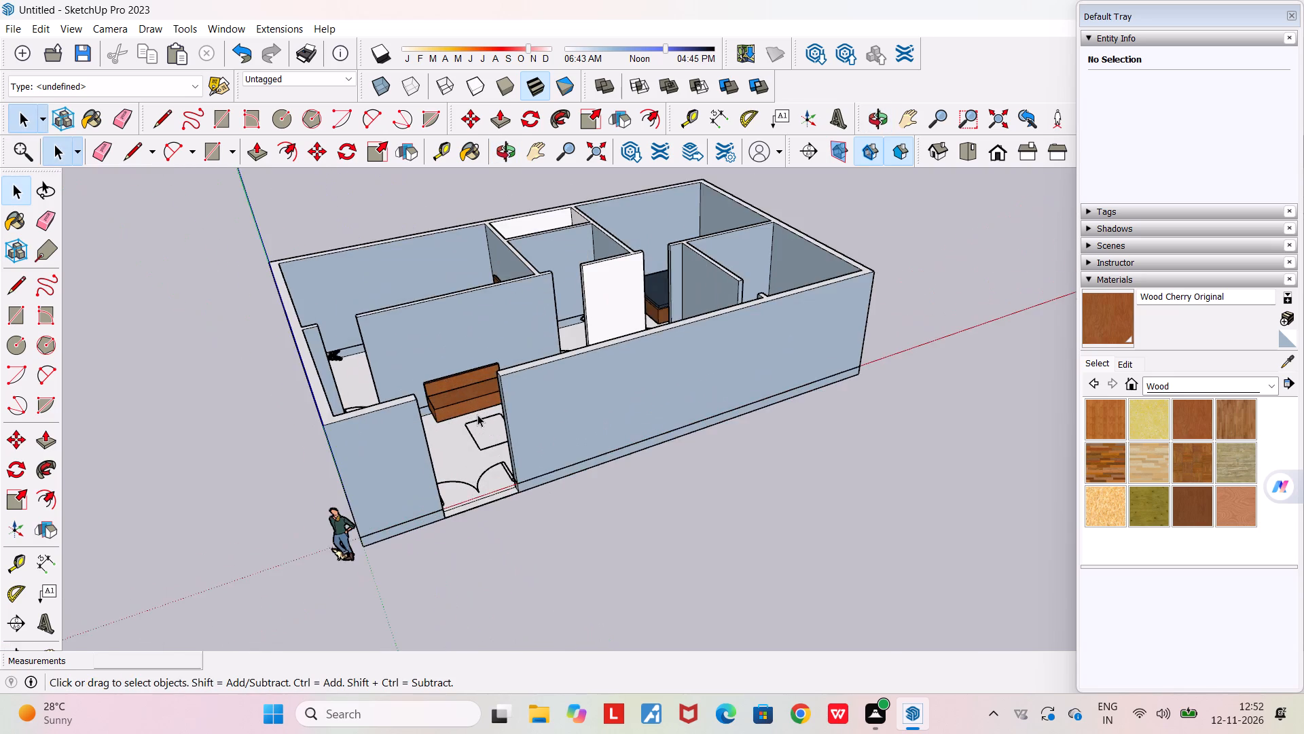
middle_drag(477, 415, 412, 544)
scroll(412, 544, down, 7)
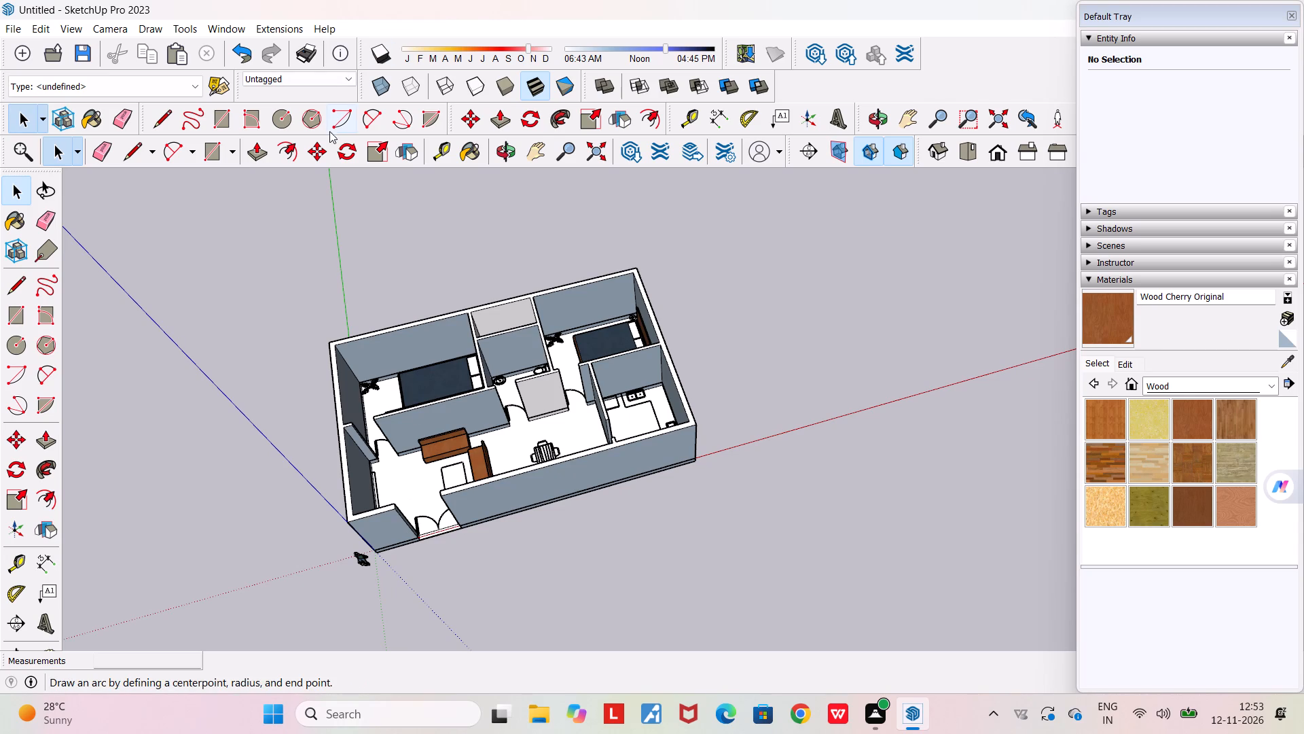
scroll(587, 321, up, 4)
middle_drag(565, 321, 579, 207)
scroll(579, 207, down, 8)
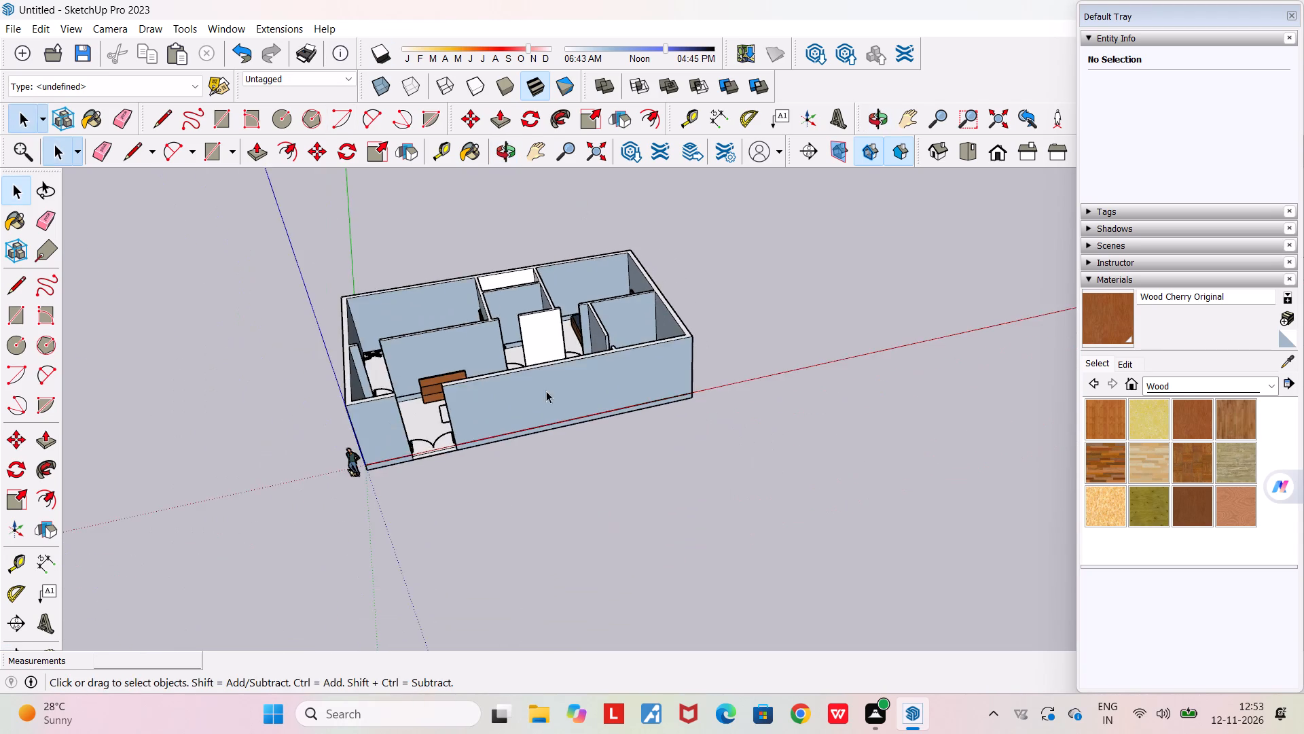
Draw a rectangle about 4.75 m by 0.58 m on the open ground in front of the house.
middle_drag(532, 399, 452, 351)
scroll(452, 351, down, 4)
middle_drag(467, 453, 496, 463)
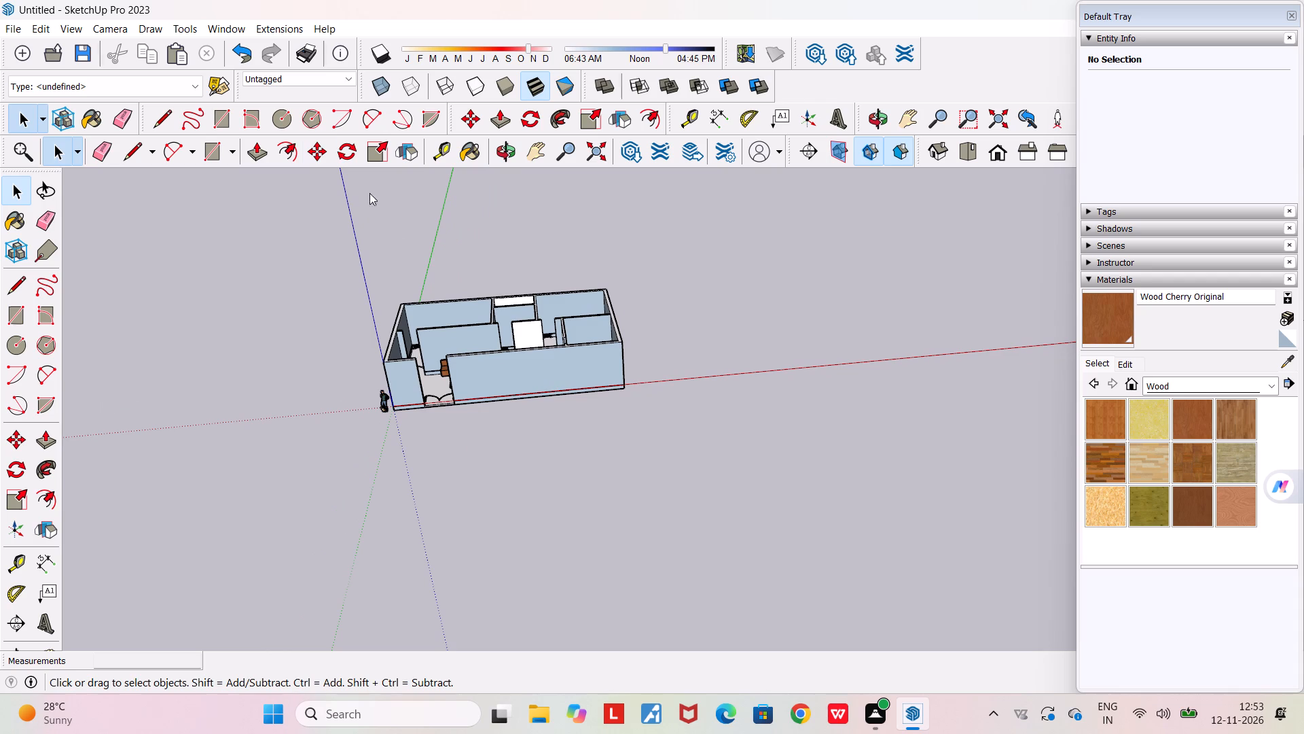
click(216, 162)
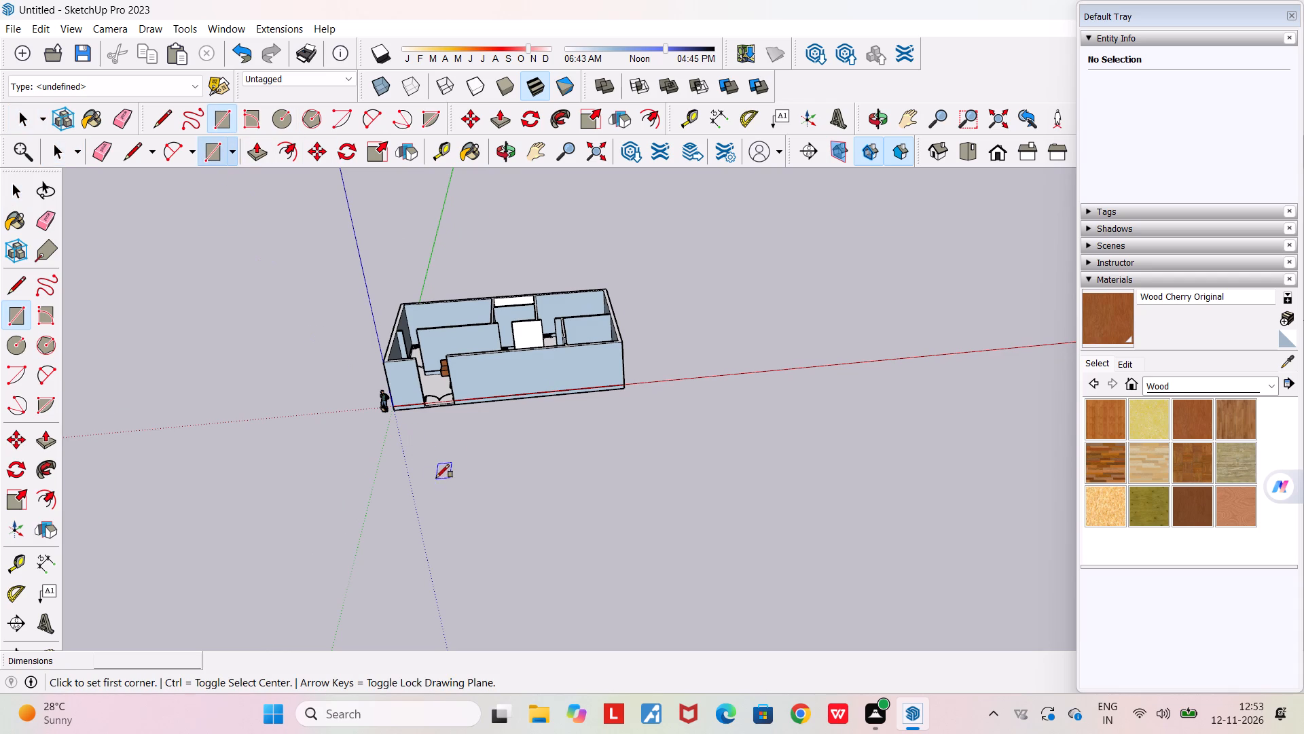
click(435, 474)
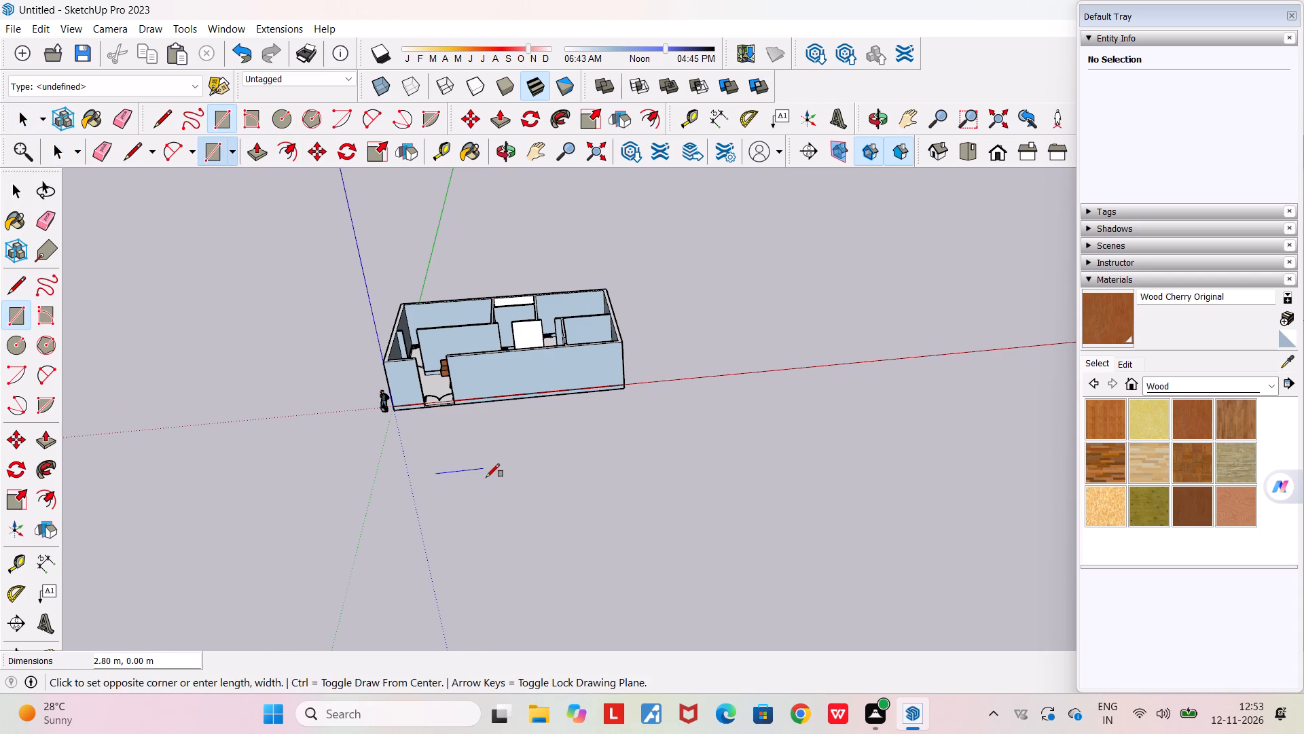
scroll(494, 476, up, 6)
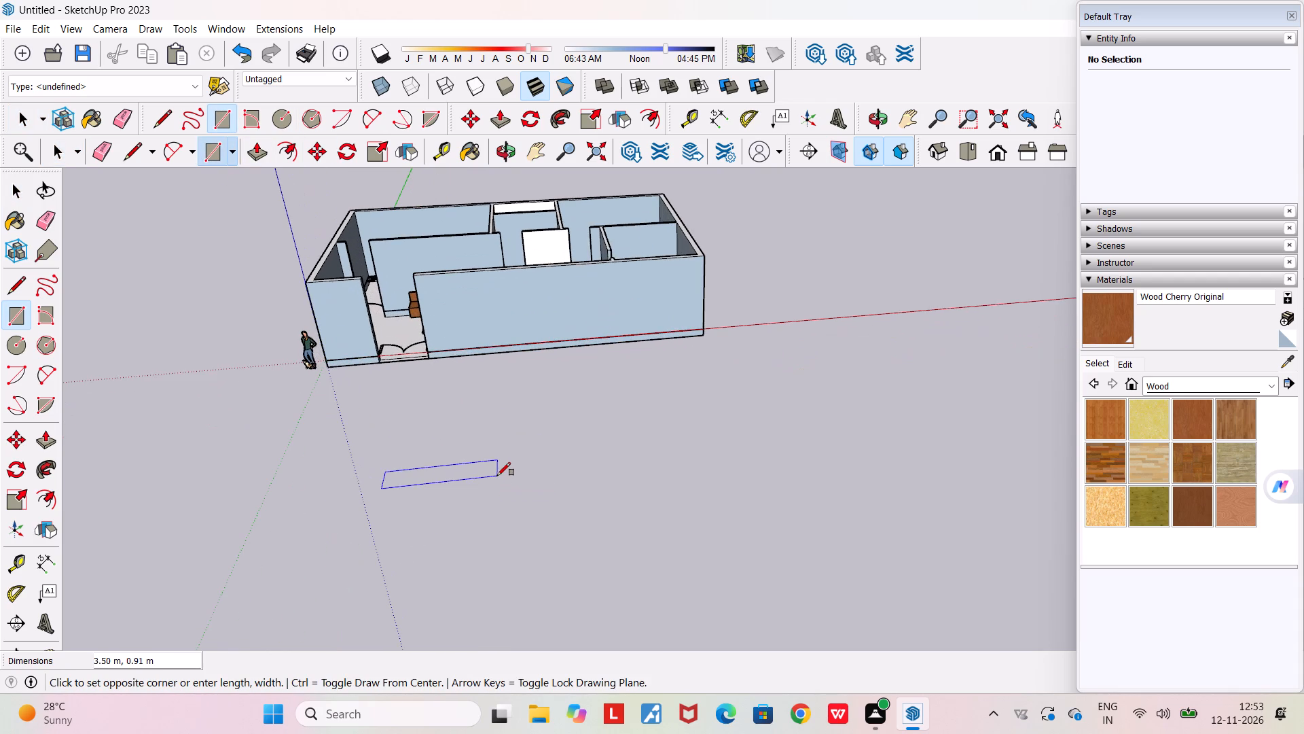
click(537, 466)
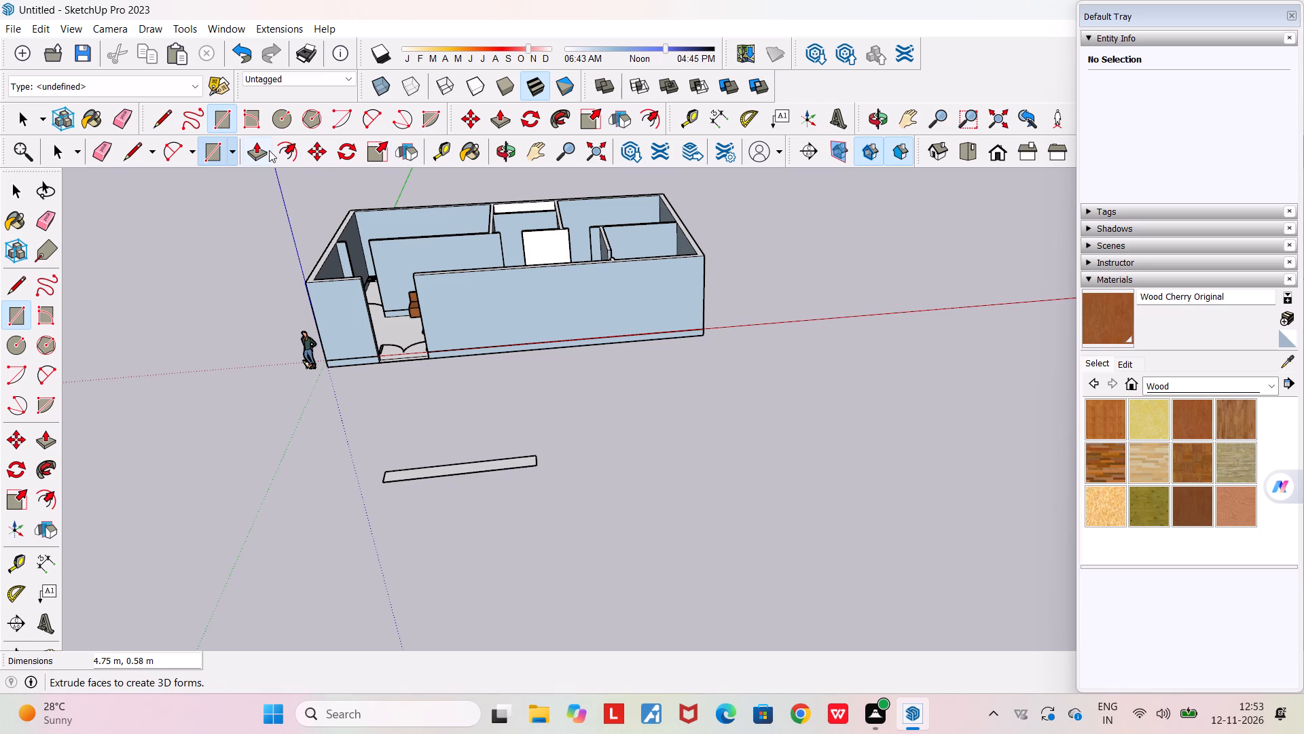
Extrude the ground rectangle upward about 6.23 m into a tall upright slab.
click(269, 150)
scroll(491, 449, up, 2)
click(495, 463)
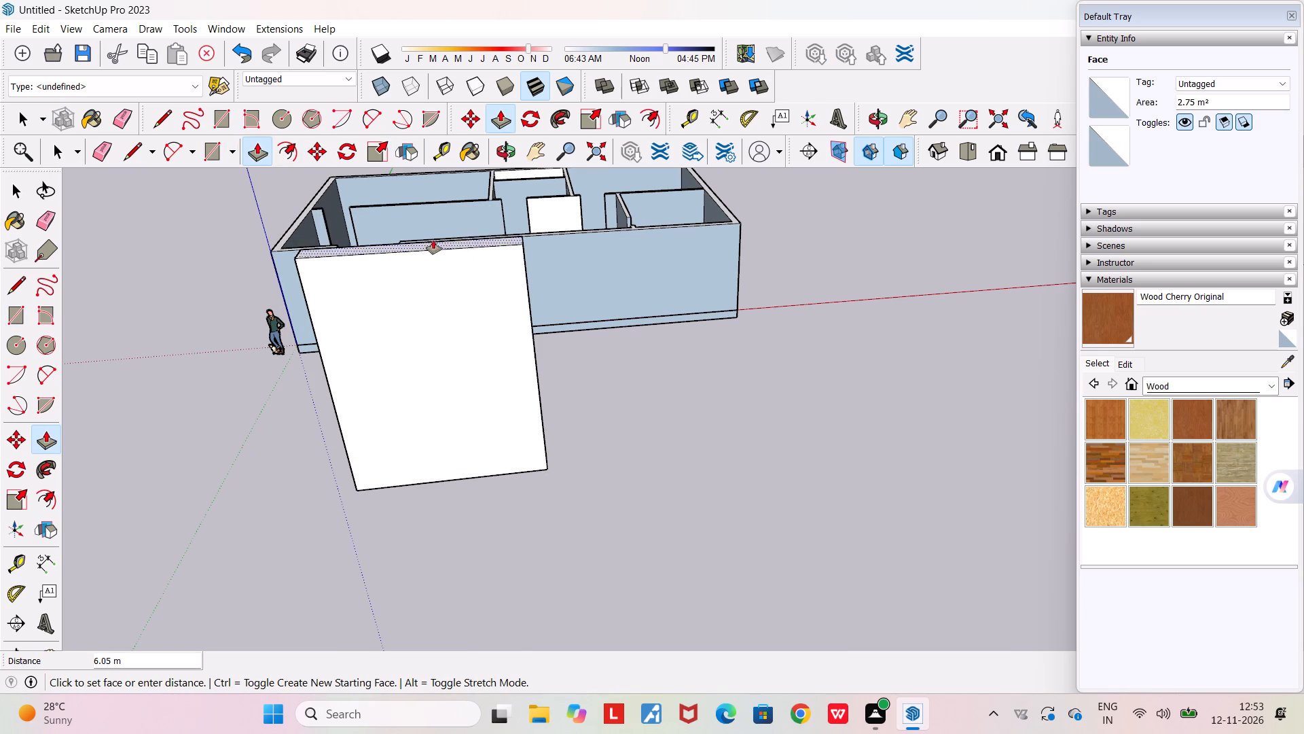
click(432, 237)
Push the slab's narrow side face inward by about 0.81 m to reduce its width.
middle_drag(601, 542, 444, 573)
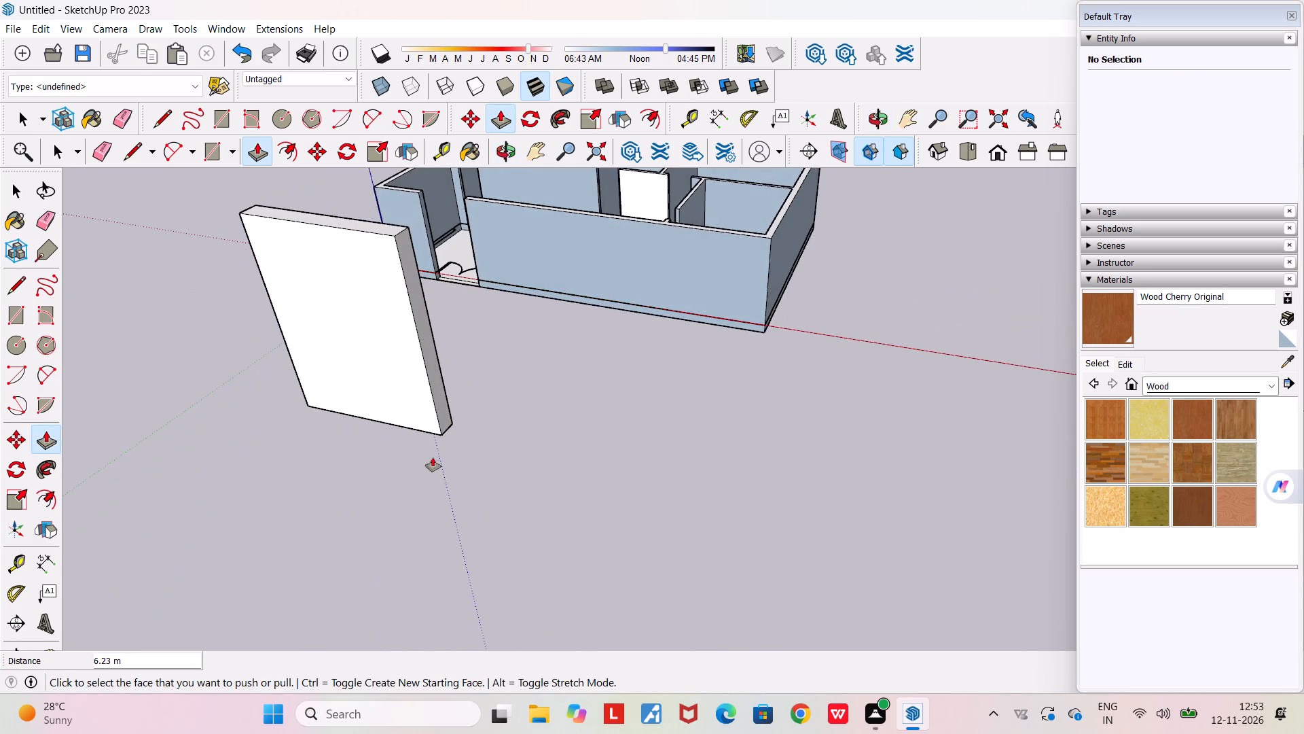
scroll(434, 370, up, 3)
click(440, 372)
click(407, 365)
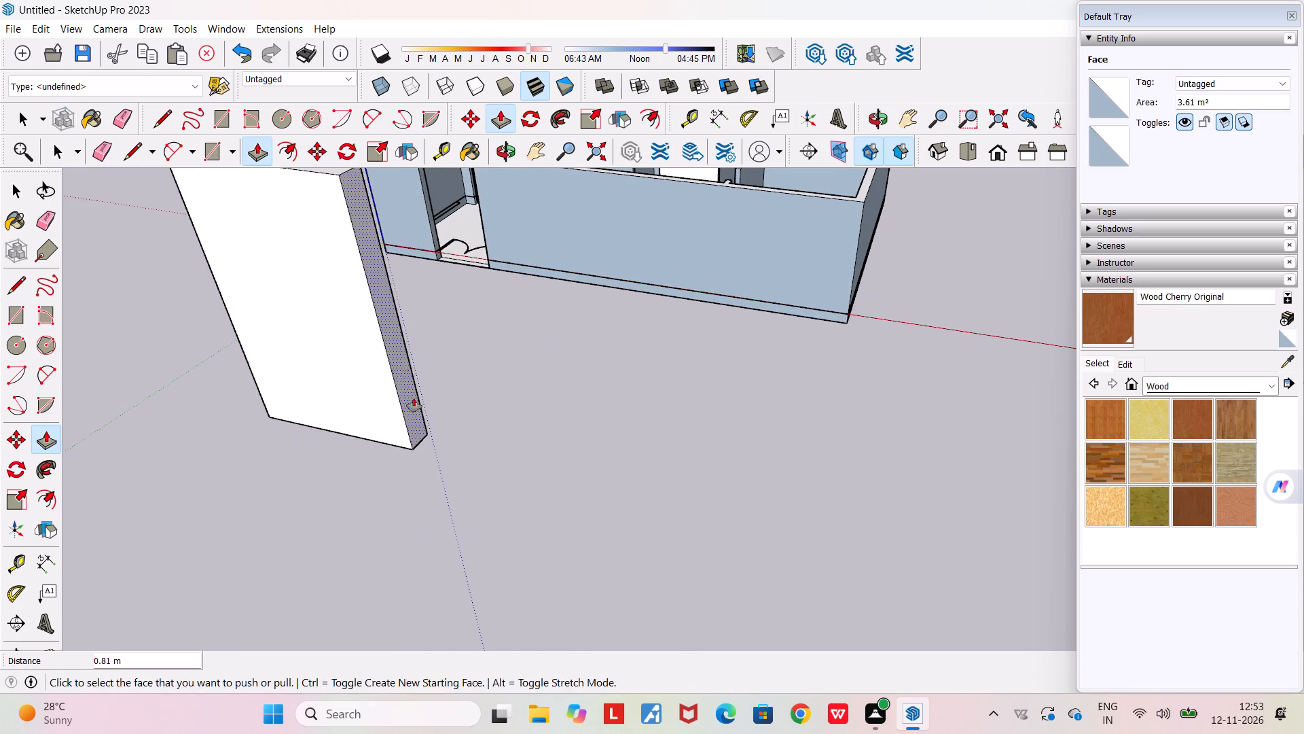
scroll(496, 488, up, 1)
middle_drag(502, 483, 801, 442)
scroll(801, 442, down, 5)
middle_drag(776, 457, 679, 469)
scroll(679, 469, down, 4)
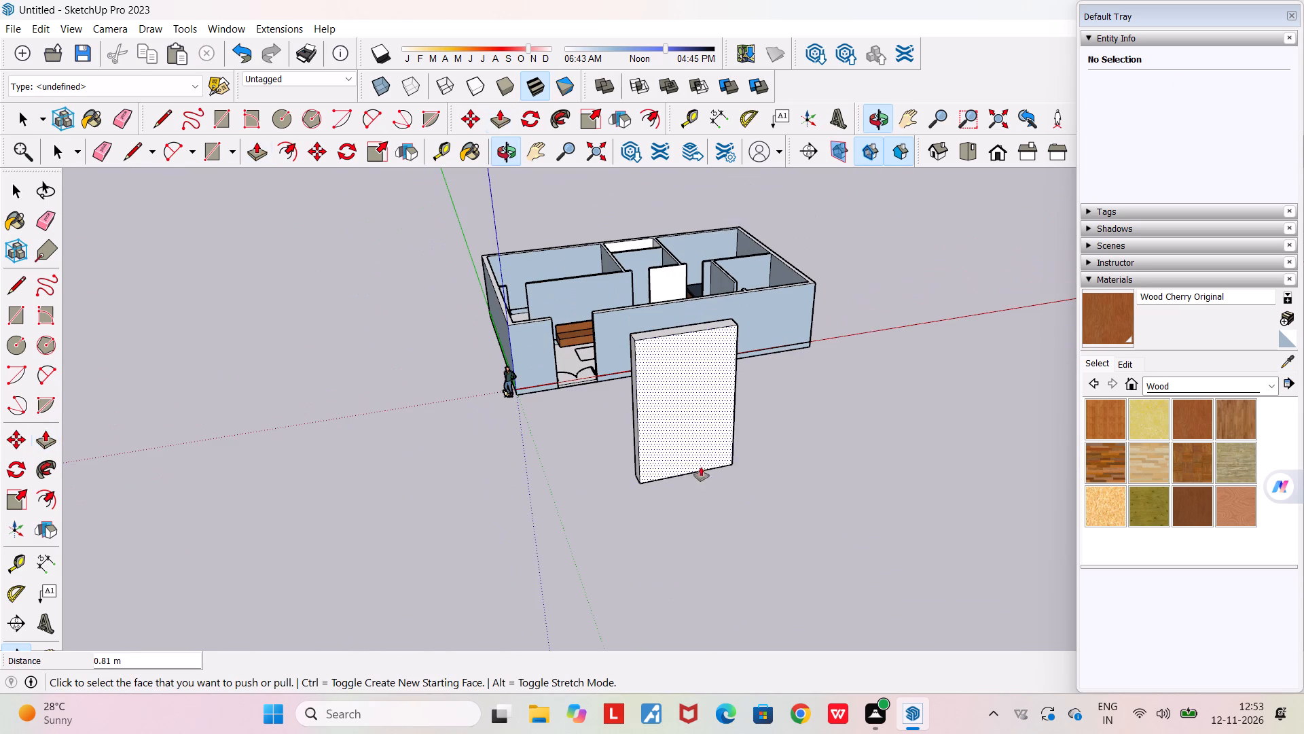
key(Escape)
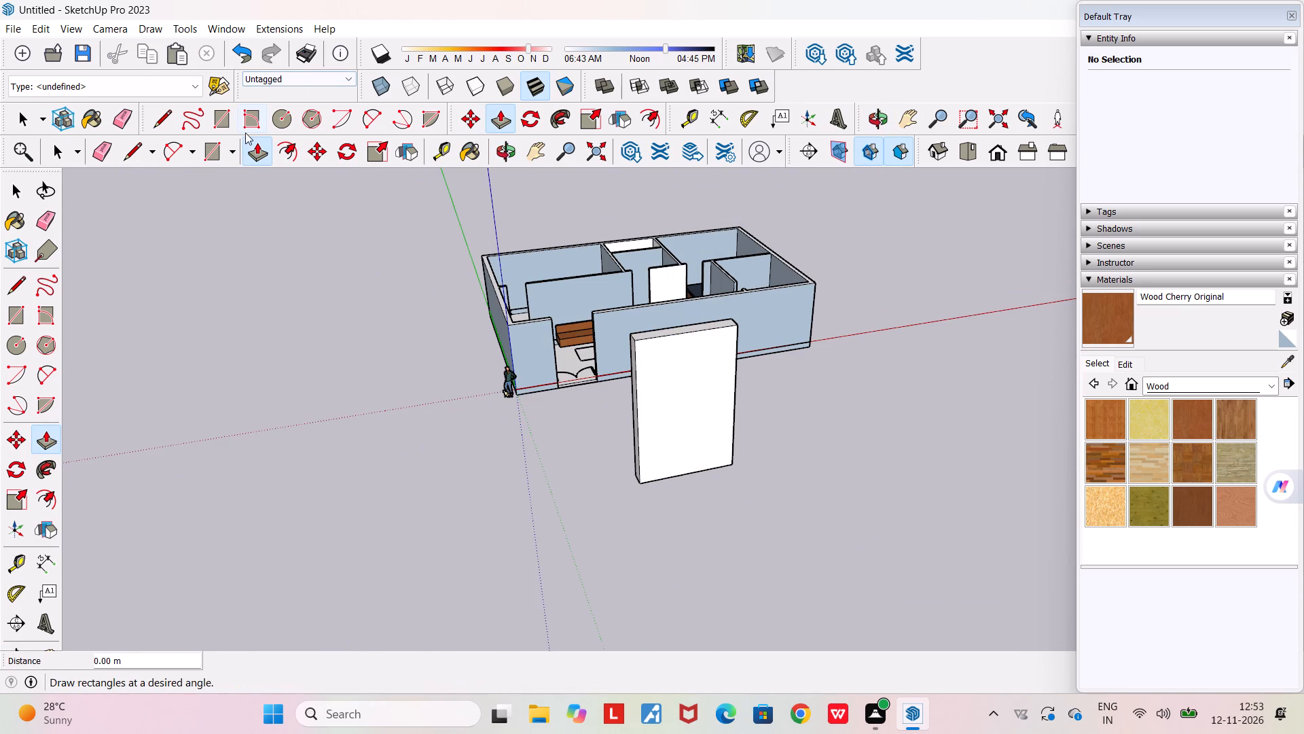
key(space)
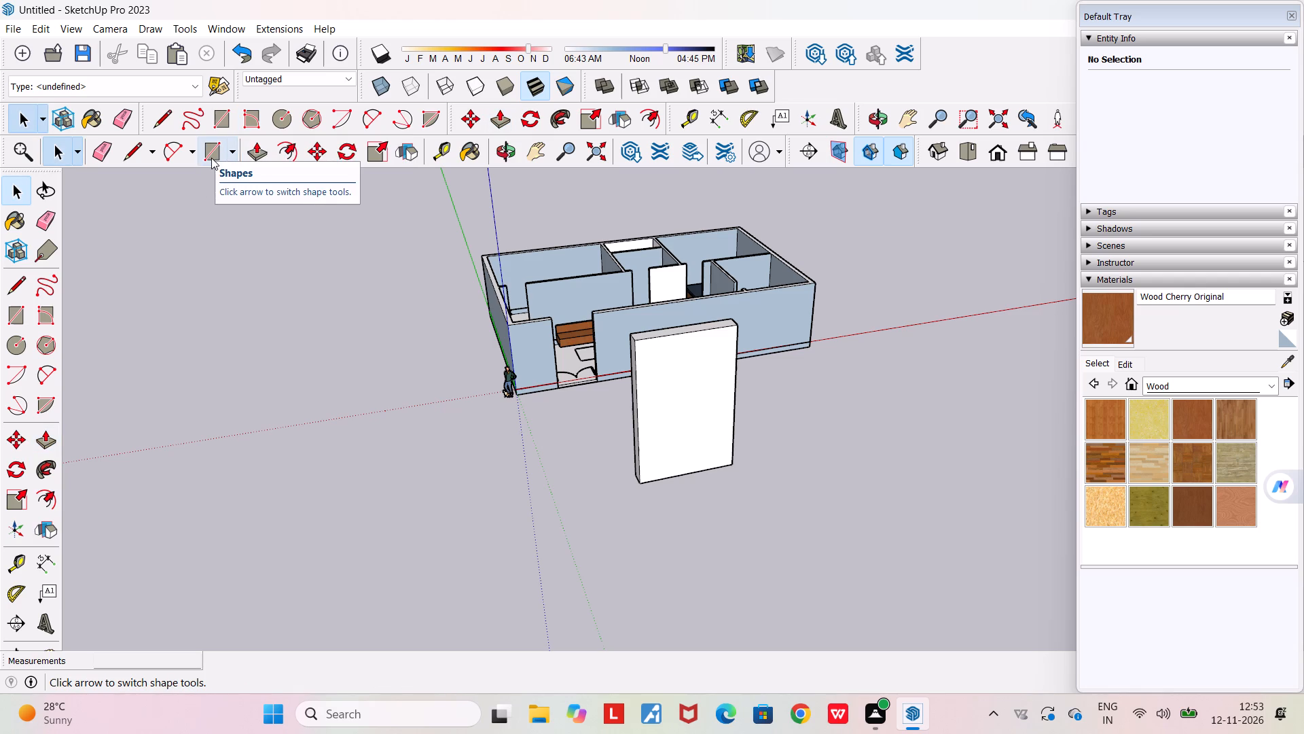
Offset the outline of the slab's large front face inward to form a narrow border.
click(300, 145)
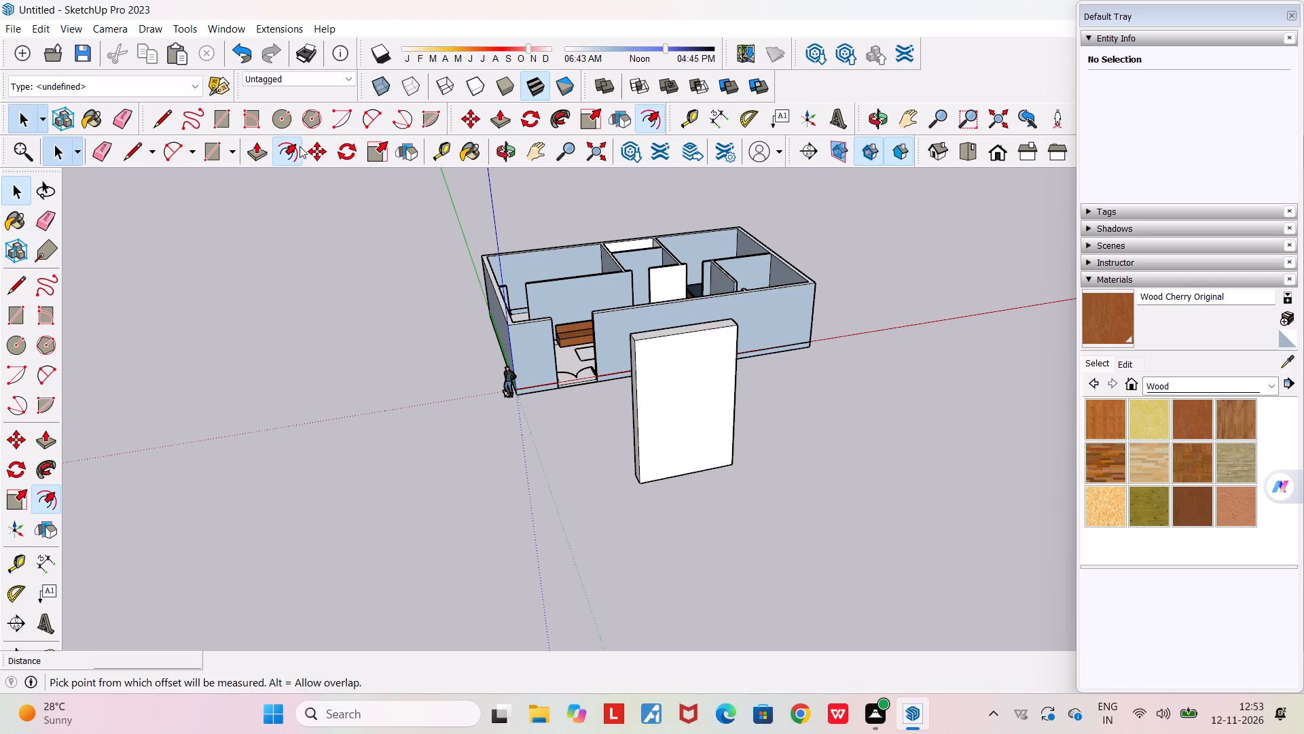
click(704, 394)
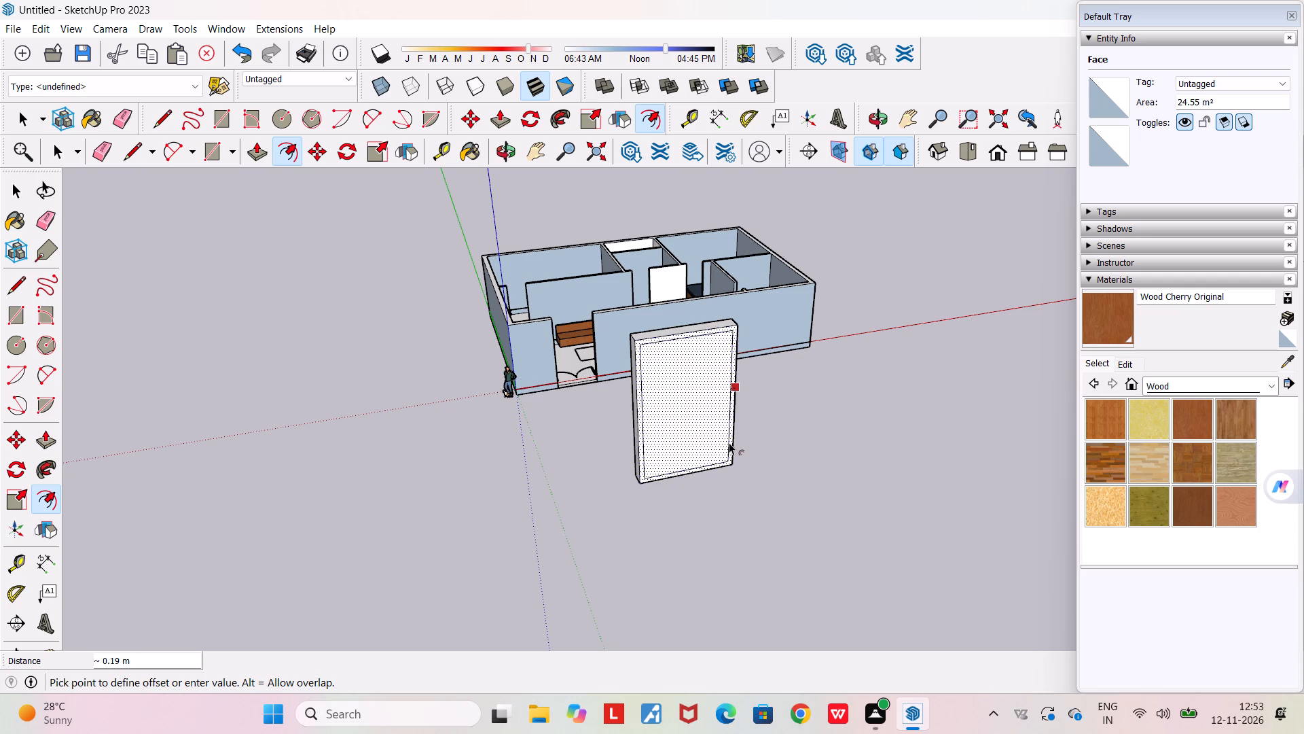
click(729, 442)
Pull the border out from the slab's front face as a raised frame, adjusting its depth by about 0.09 m.
middle_drag(667, 406, 717, 404)
scroll(717, 398, up, 3)
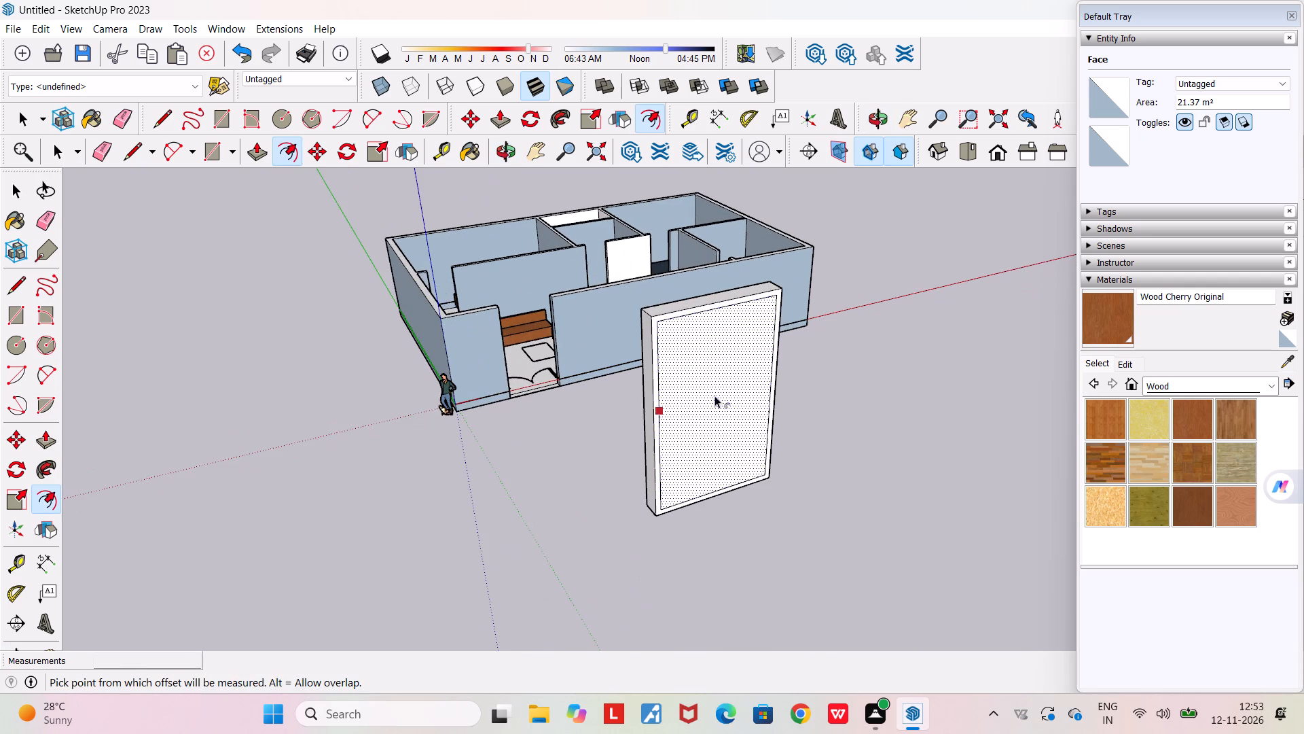
click(251, 158)
scroll(679, 383, up, 5)
click(639, 266)
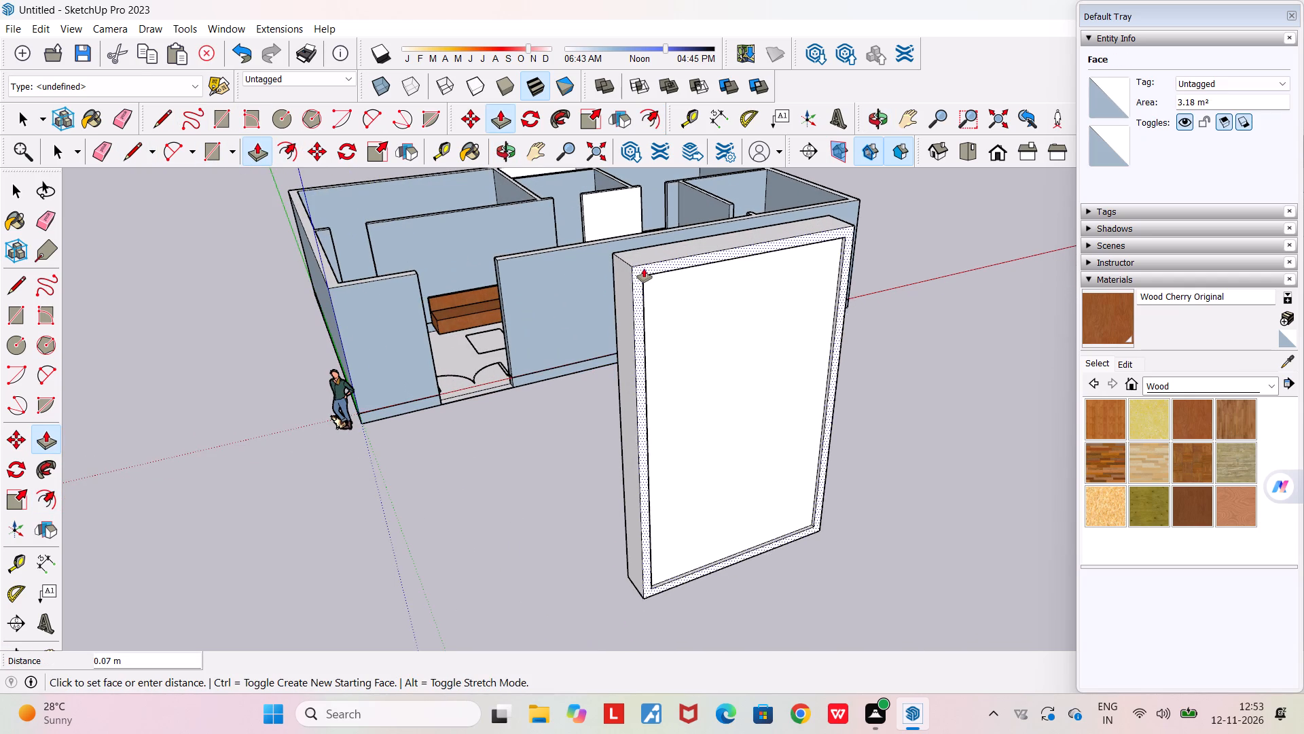
click(644, 268)
scroll(651, 268, up, 4)
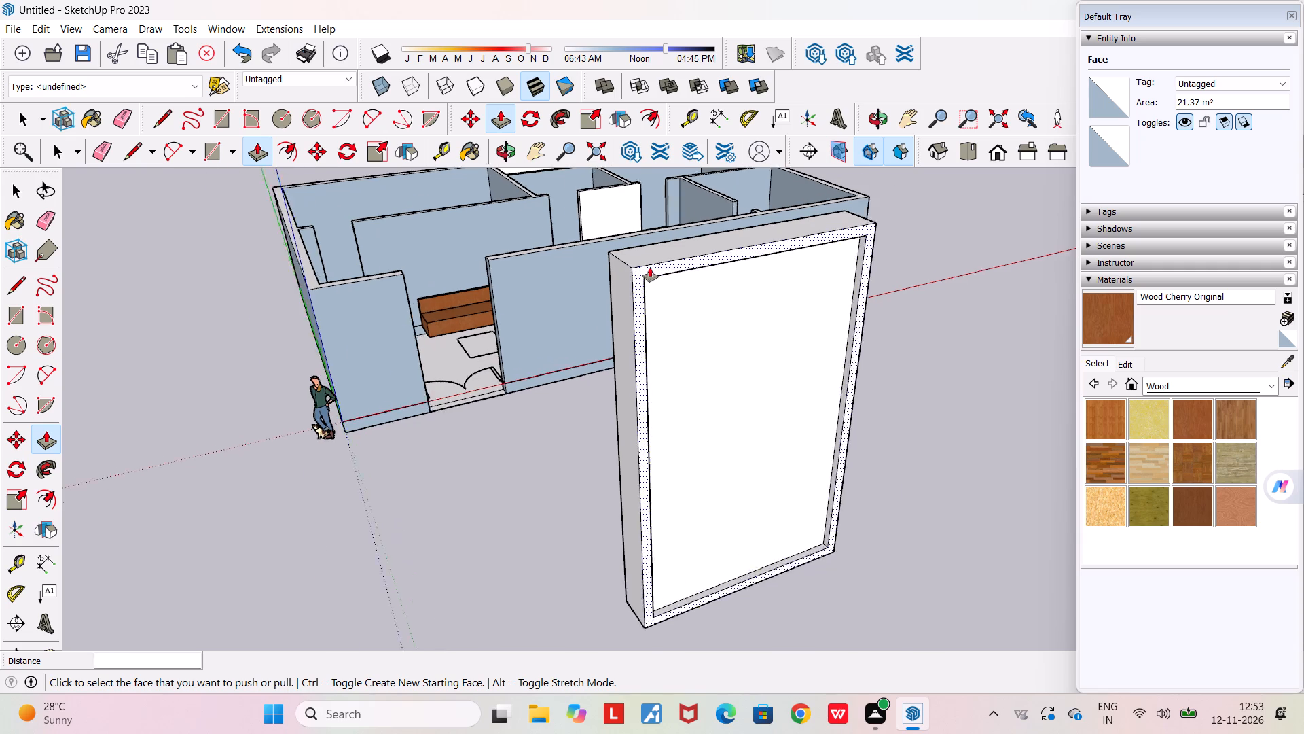
scroll(650, 268, up, 2)
click(630, 272)
click(628, 264)
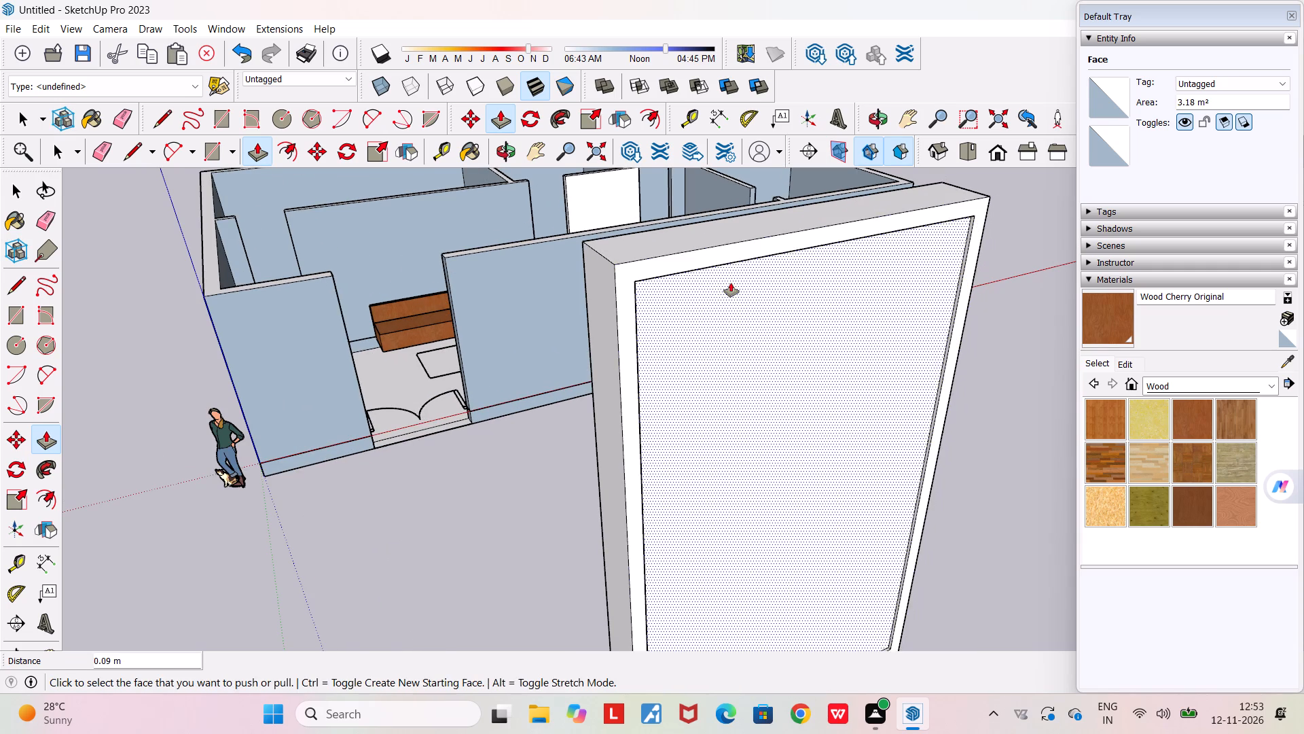
Examine the framed slab's thickness and recessed front from the side.
middle_drag(727, 280, 605, 205)
scroll(605, 205, down, 4)
middle_drag(697, 360, 305, 347)
scroll(305, 347, down, 5)
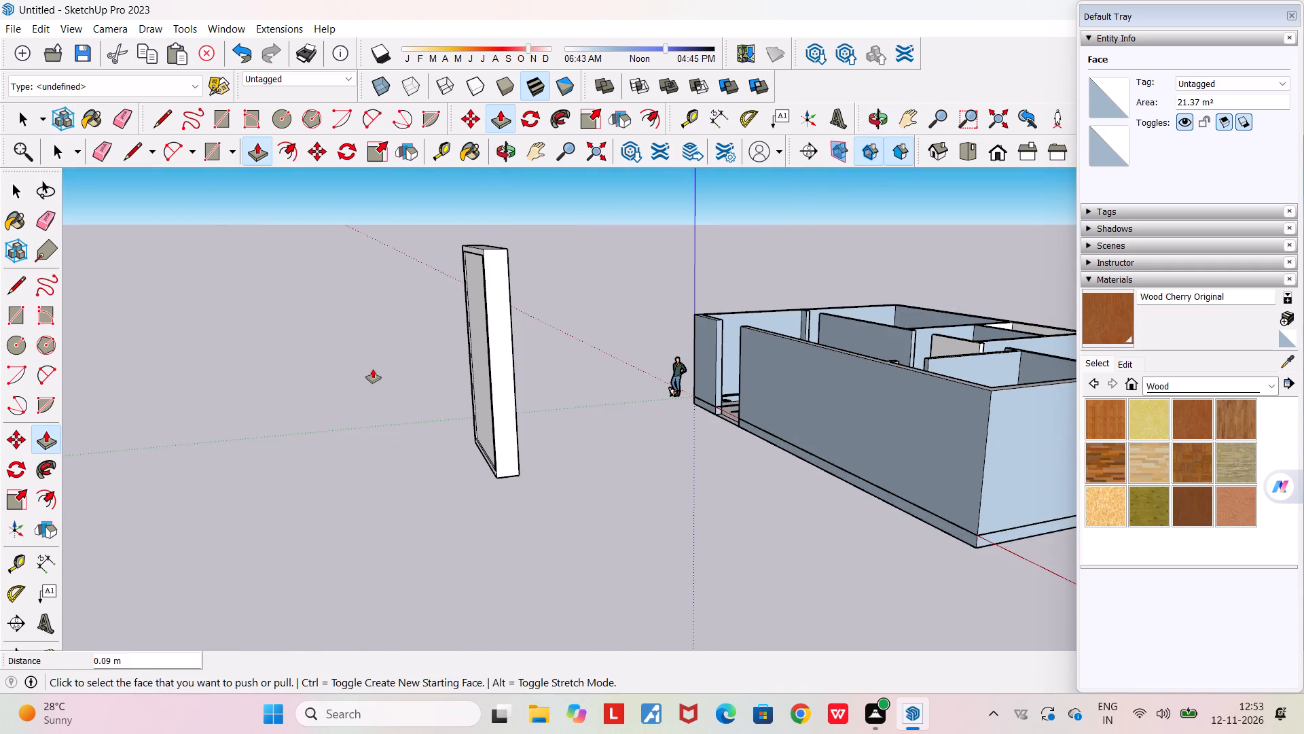
middle_drag(374, 369, 454, 384)
scroll(380, 372, up, 1)
scroll(454, 384, down, 6)
key(space)
Select the whole framed slab and paint it with Wood Veneer 01.
middle_drag(442, 523, 613, 544)
scroll(613, 544, down, 5)
middle_drag(613, 544, 792, 530)
scroll(793, 528, down, 1)
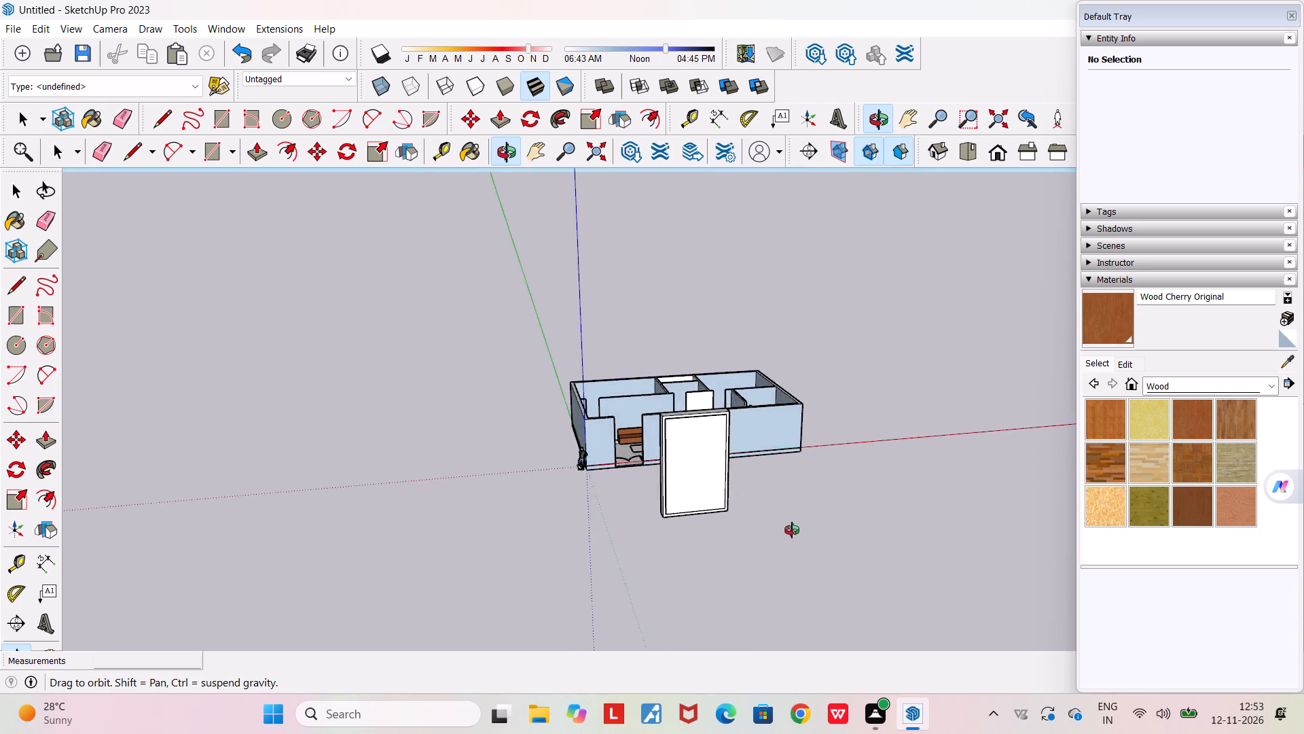
middle_drag(792, 530, 751, 667)
drag(599, 472, 763, 567)
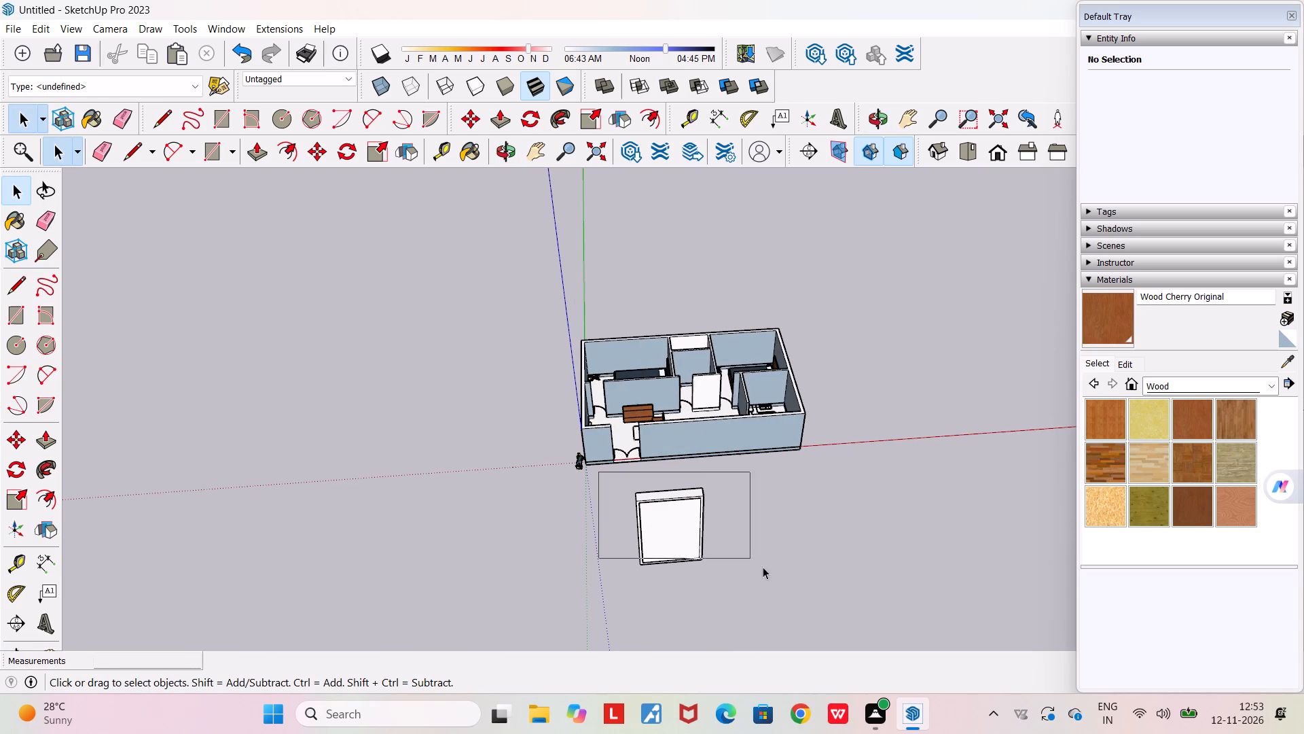
drag(763, 567, 801, 607)
click(1196, 520)
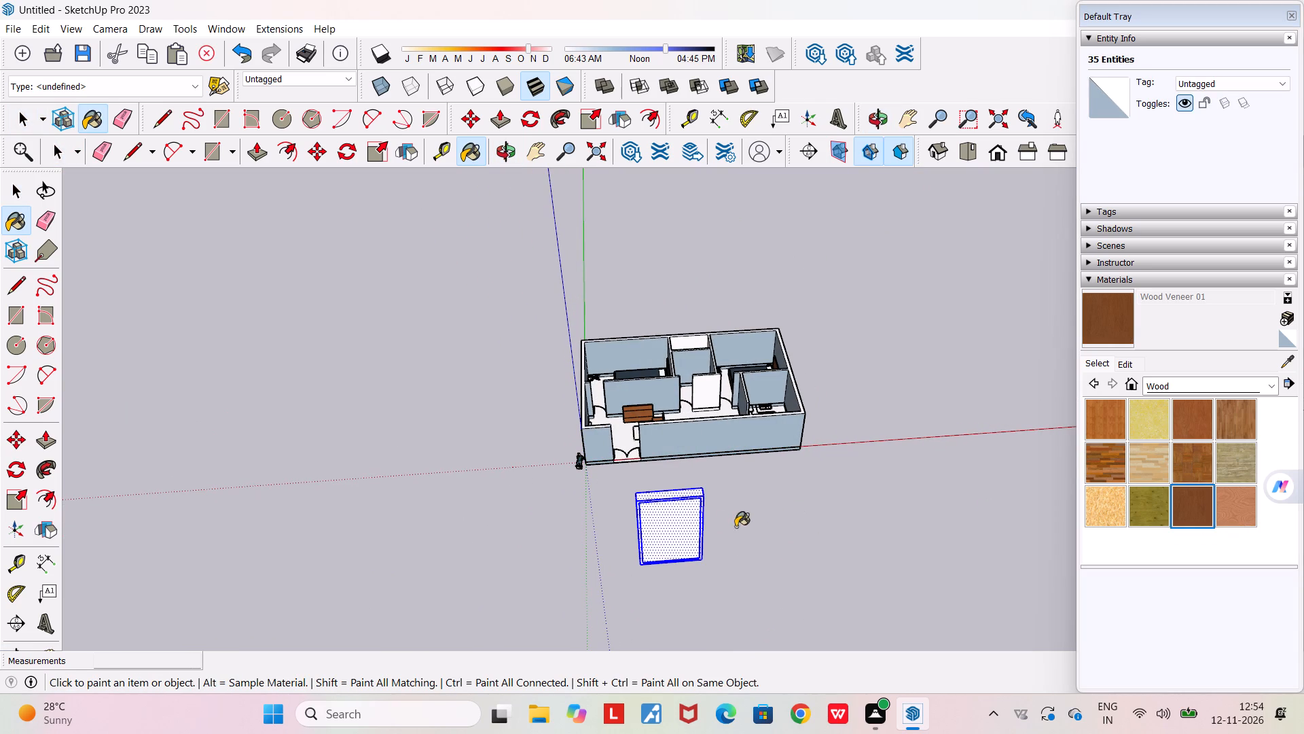
click(690, 526)
Make the selected wood-veneer slab into a component.
middle_drag(702, 534, 629, 422)
scroll(628, 422, down, 2)
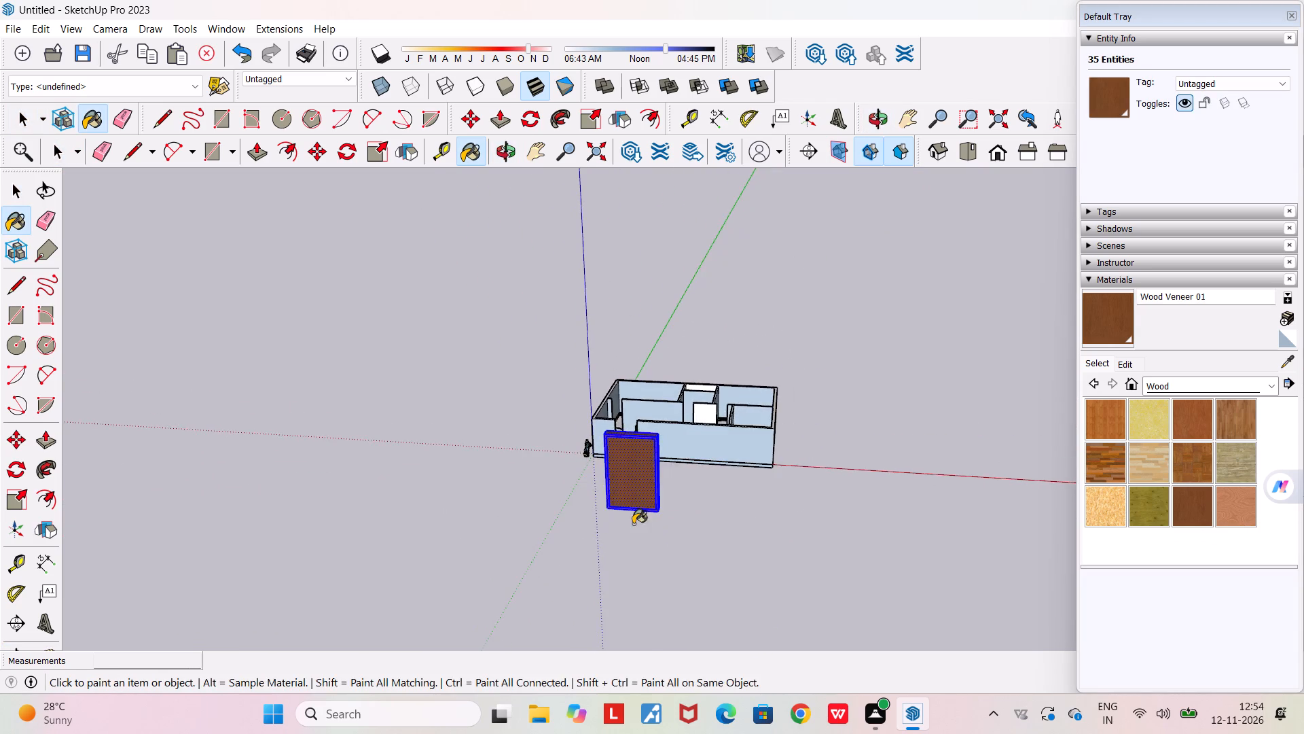
middle_drag(640, 524, 780, 509)
scroll(773, 506, up, 3)
middle_drag(768, 503, 640, 500)
scroll(640, 500, down, 3)
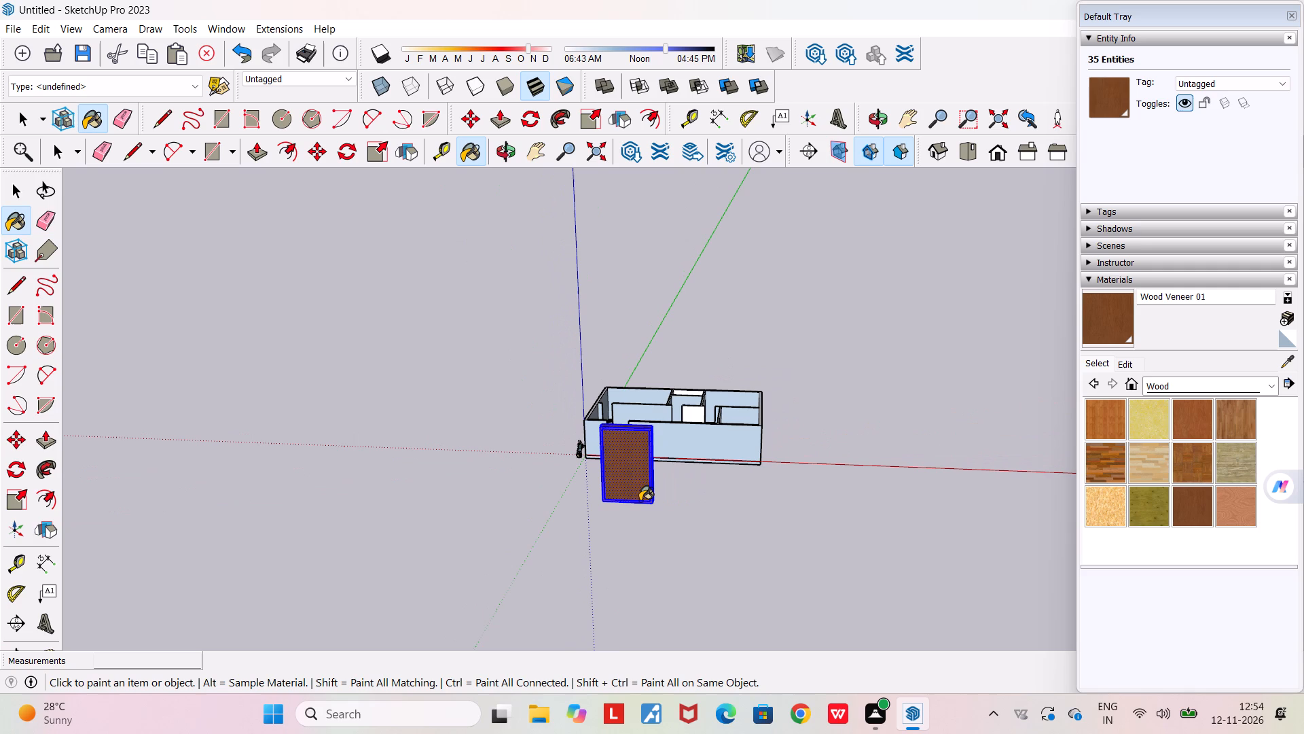
right_click(627, 495)
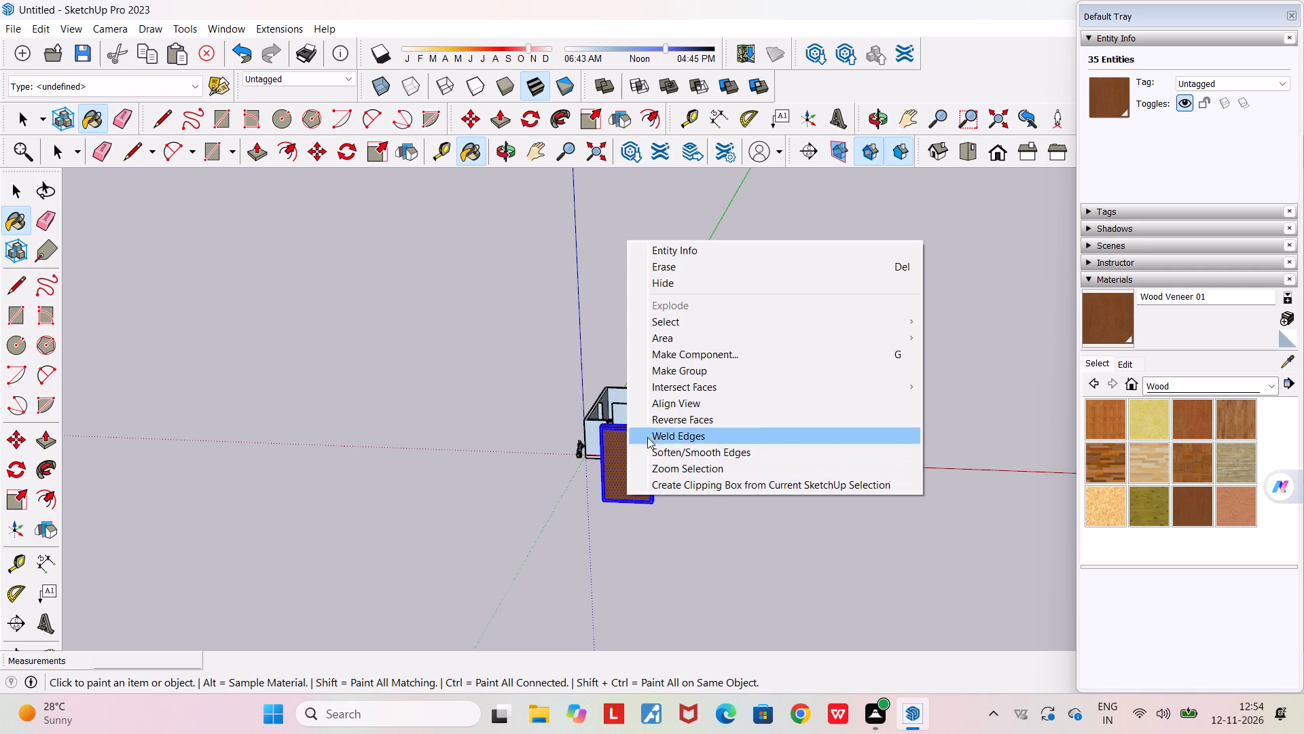
click(672, 359)
click(664, 544)
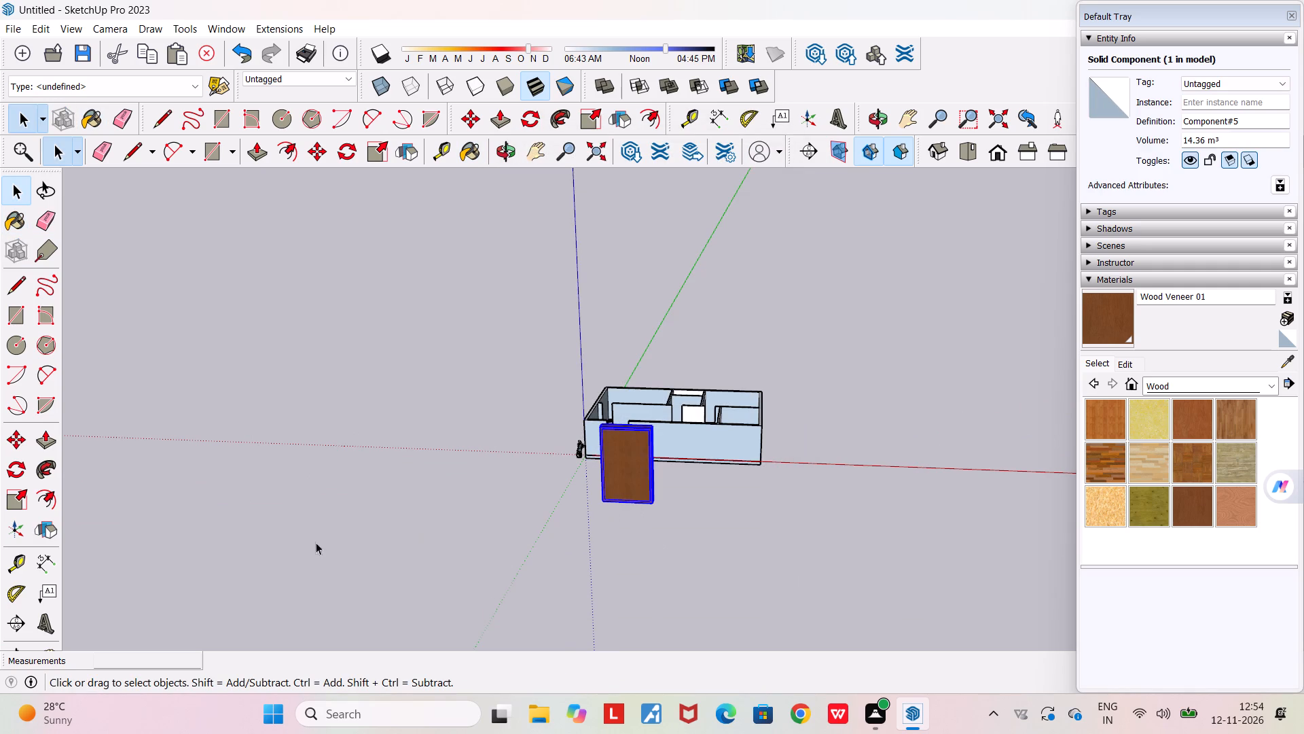
Scale the framed slab component narrower along the red axis, to about three quarters of its width.
click(15, 501)
scroll(641, 474, up, 2)
middle_drag(634, 474, 629, 474)
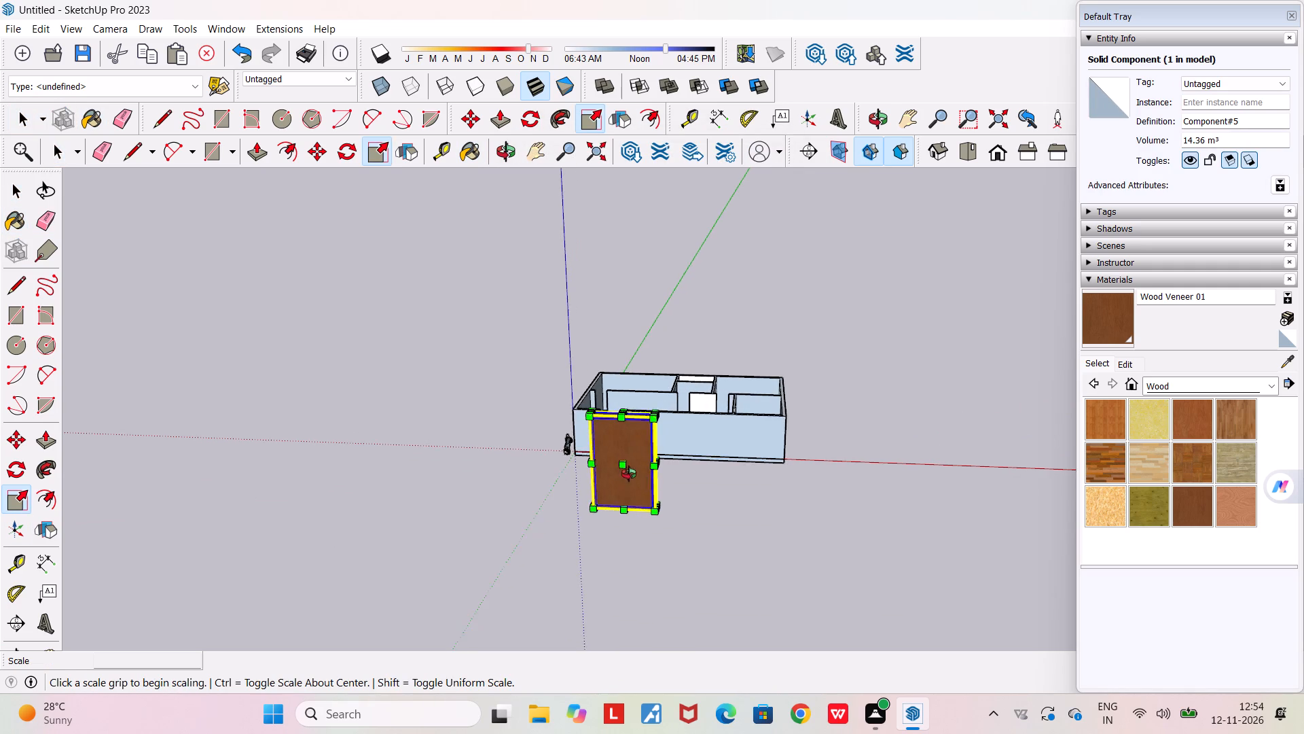
middle_drag(629, 474, 543, 486)
scroll(633, 466, up, 4)
scroll(577, 468, up, 6)
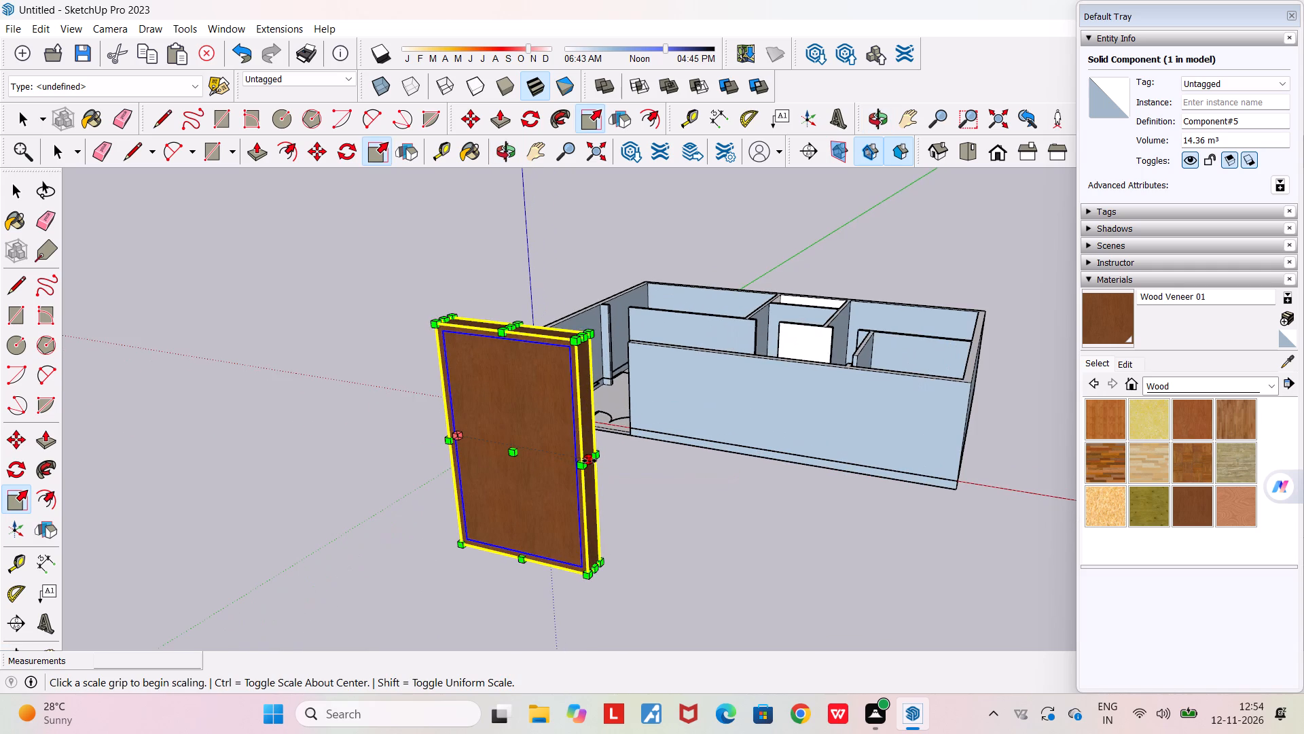
click(590, 461)
click(554, 453)
middle_drag(613, 455, 762, 456)
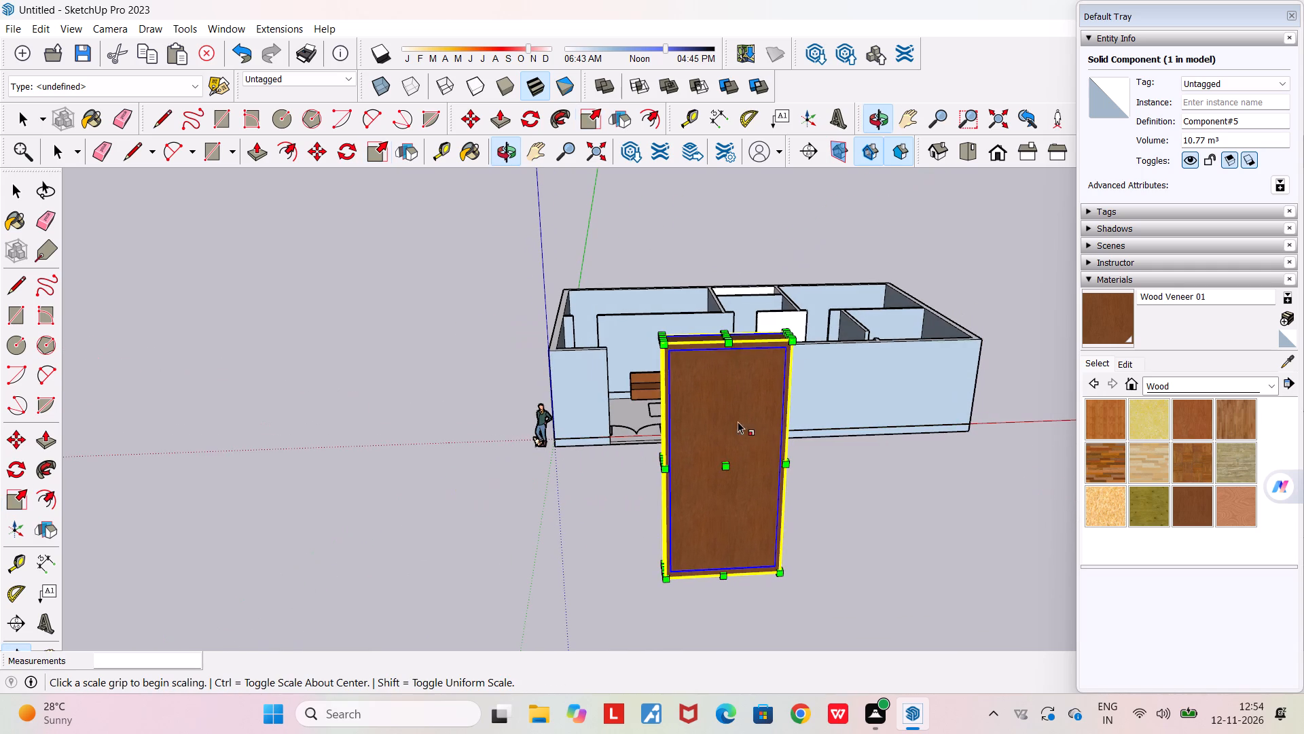
Scale the framed slab's height down along the blue axis from its top face.
scroll(727, 333, up, 8)
click(720, 361)
click(721, 502)
Scale the framed slab component thinner along the green axis to reduce its depth.
middle_drag(756, 489, 806, 370)
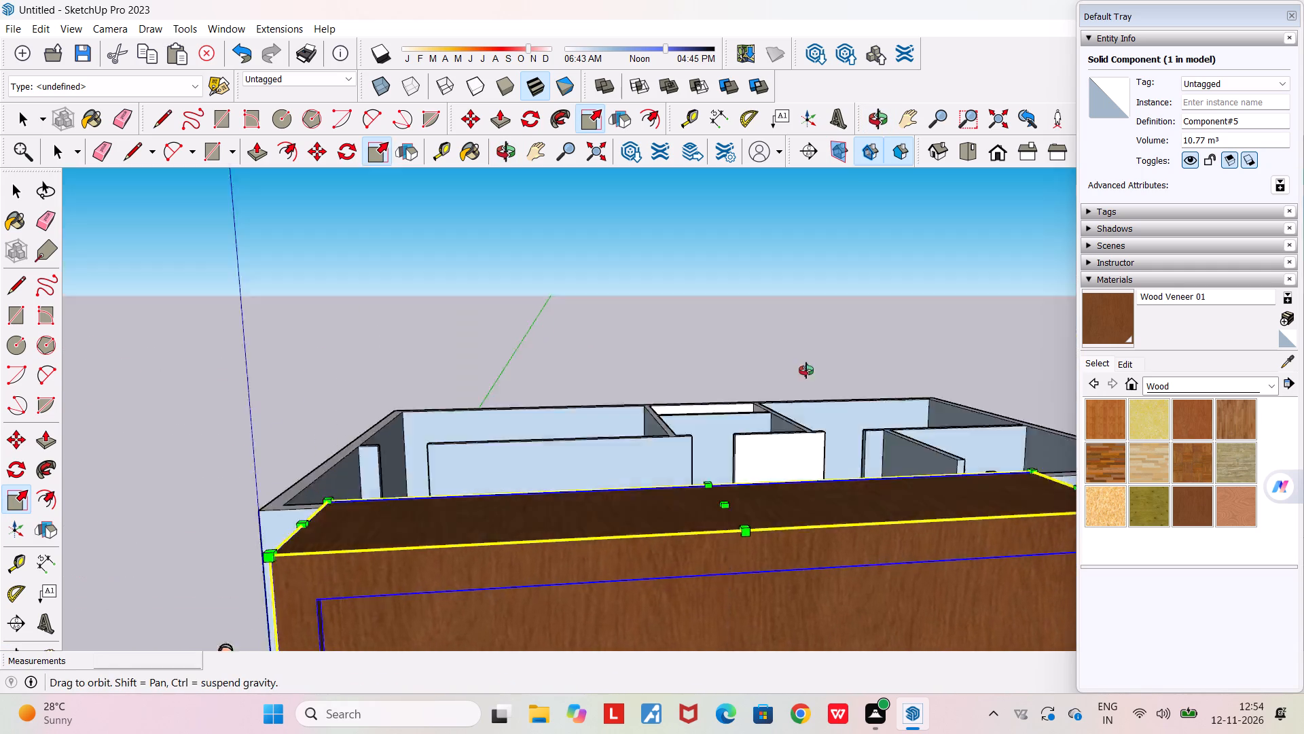
middle_drag(806, 370, 869, 326)
scroll(869, 325, down, 11)
click(863, 453)
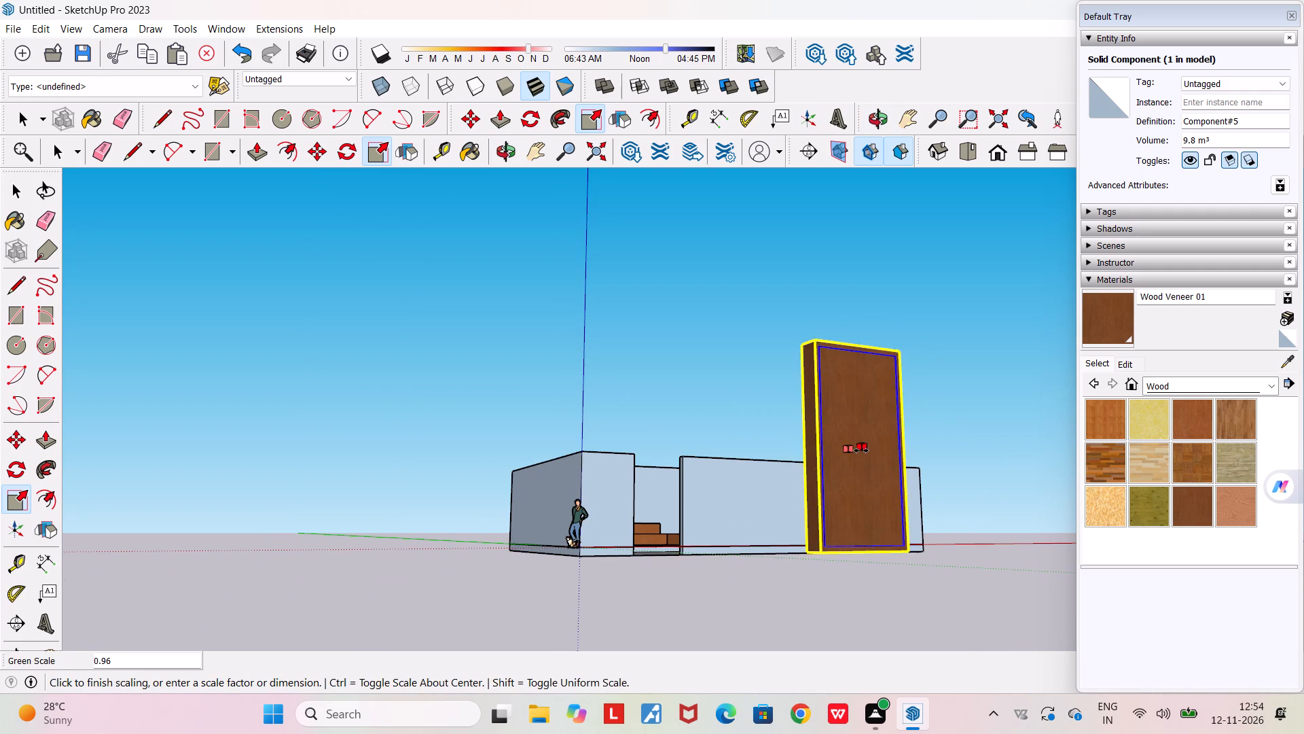
click(852, 447)
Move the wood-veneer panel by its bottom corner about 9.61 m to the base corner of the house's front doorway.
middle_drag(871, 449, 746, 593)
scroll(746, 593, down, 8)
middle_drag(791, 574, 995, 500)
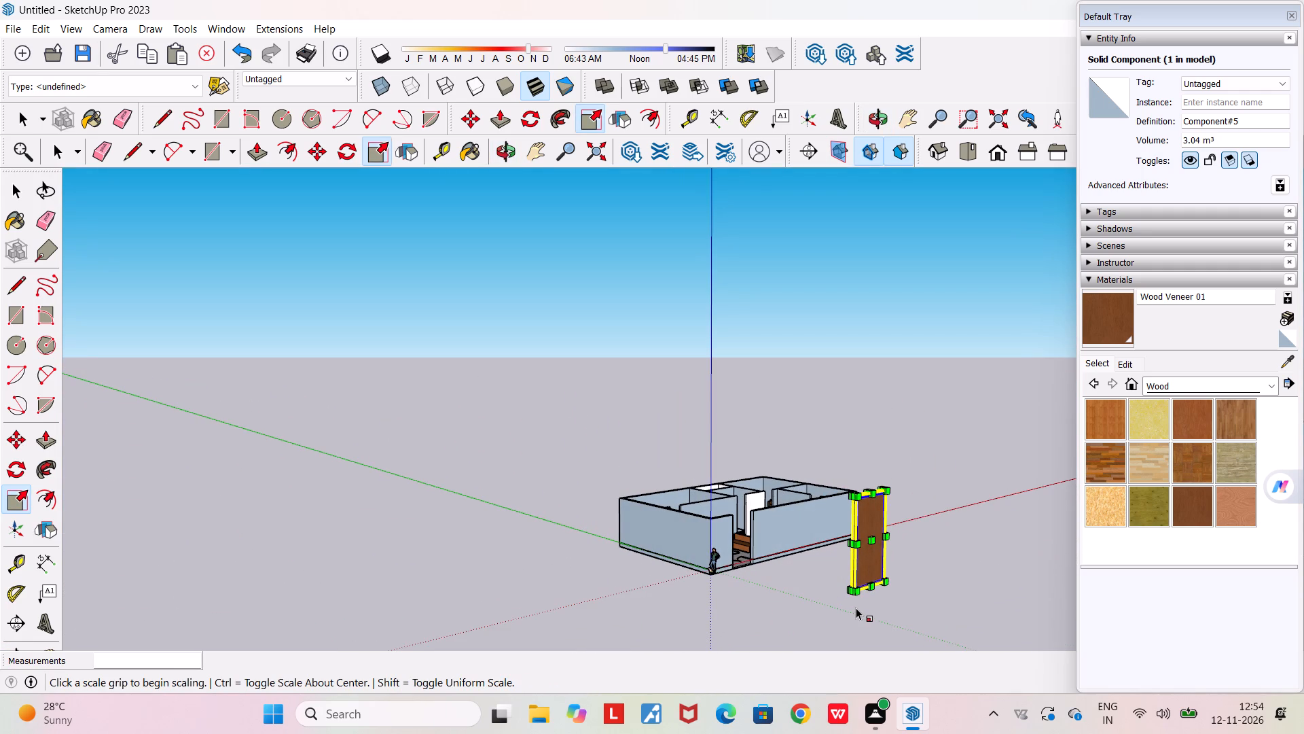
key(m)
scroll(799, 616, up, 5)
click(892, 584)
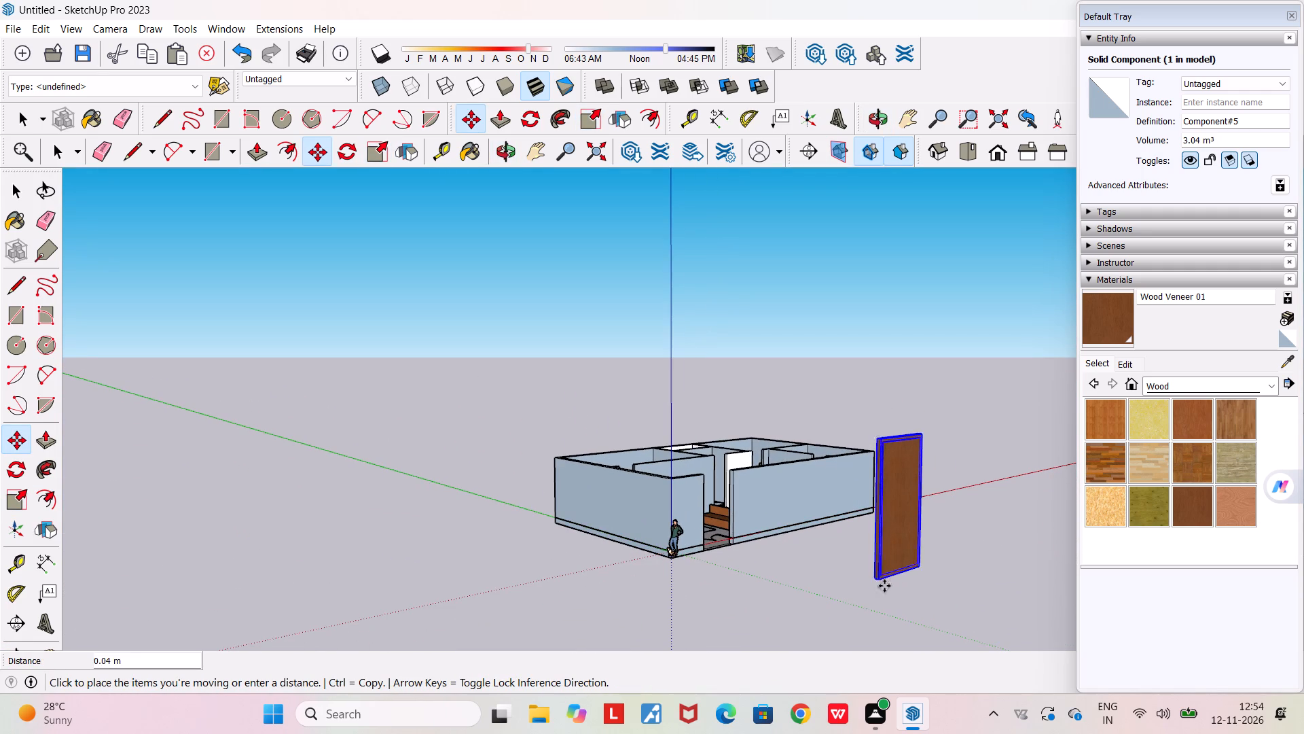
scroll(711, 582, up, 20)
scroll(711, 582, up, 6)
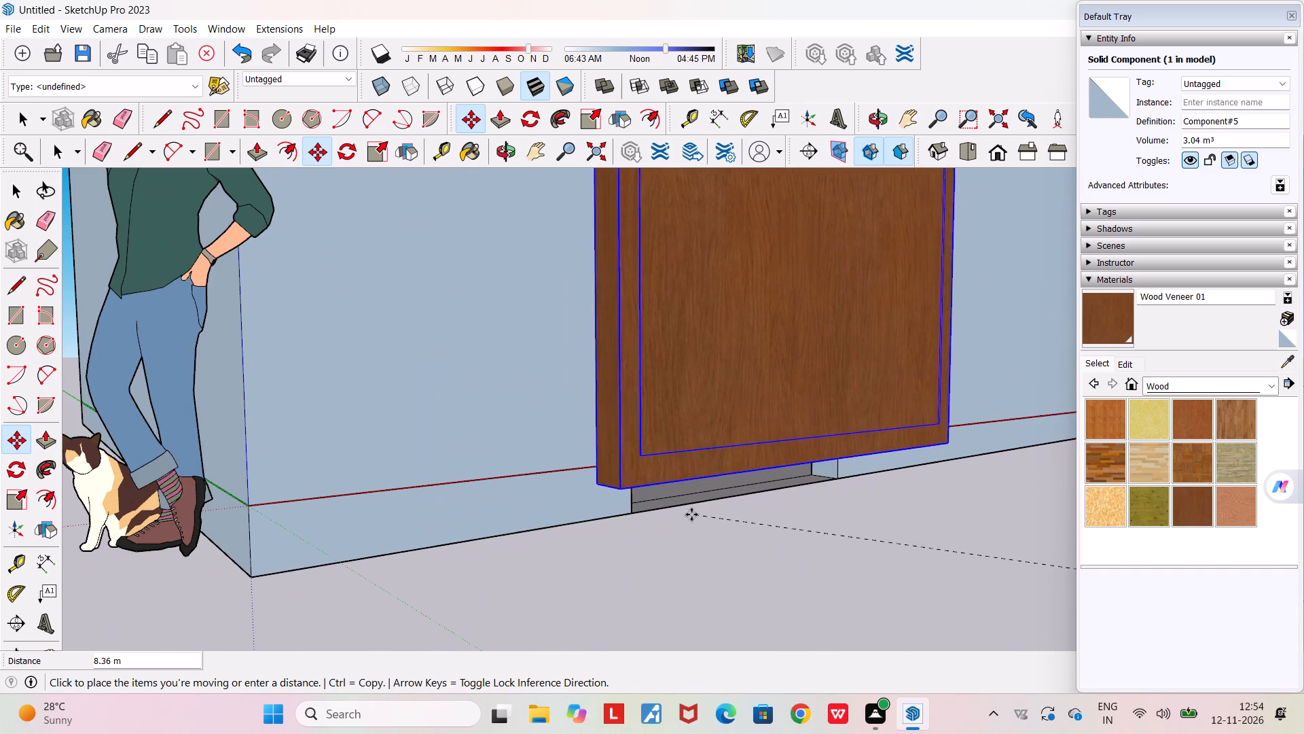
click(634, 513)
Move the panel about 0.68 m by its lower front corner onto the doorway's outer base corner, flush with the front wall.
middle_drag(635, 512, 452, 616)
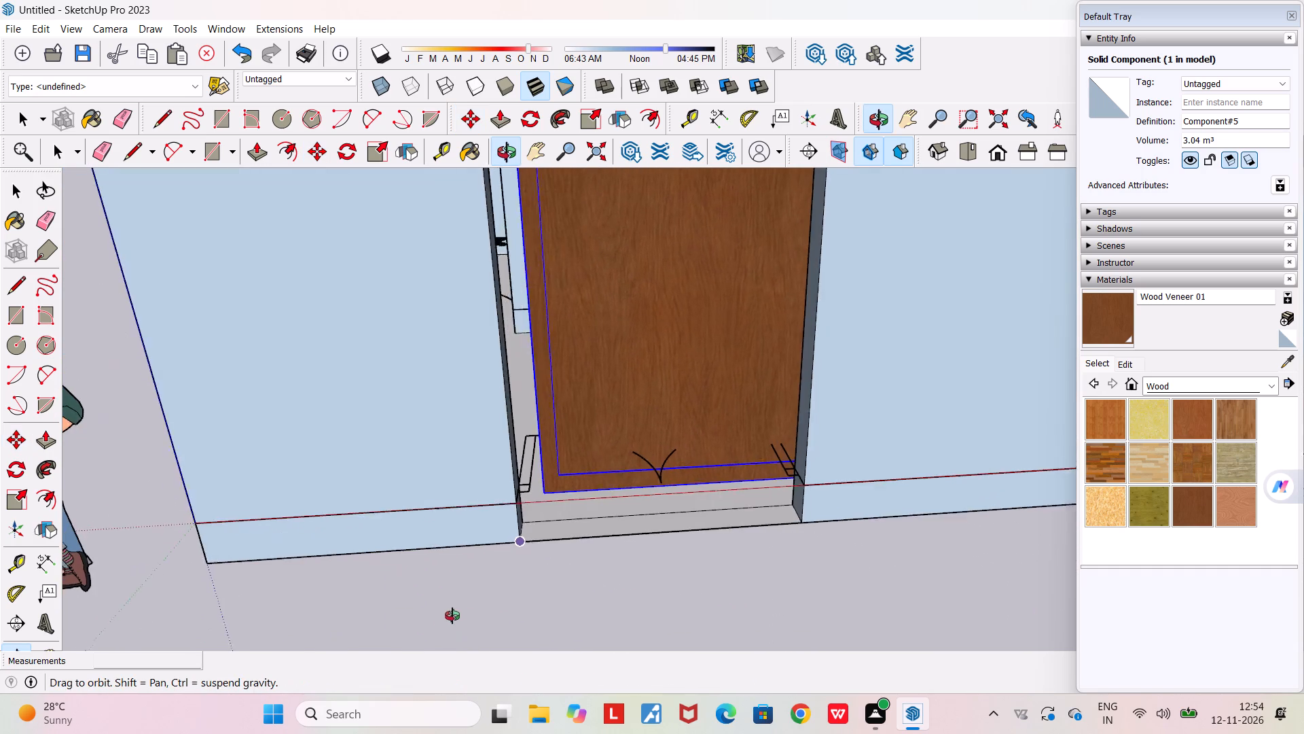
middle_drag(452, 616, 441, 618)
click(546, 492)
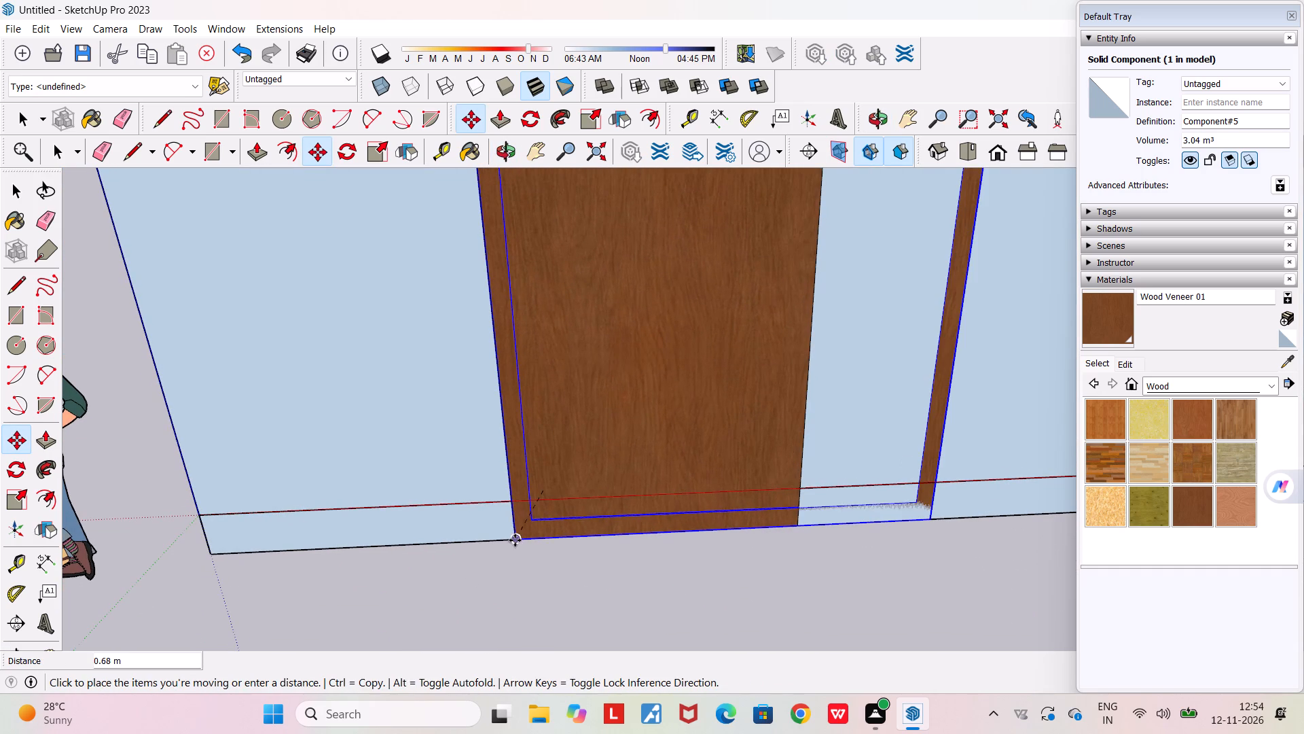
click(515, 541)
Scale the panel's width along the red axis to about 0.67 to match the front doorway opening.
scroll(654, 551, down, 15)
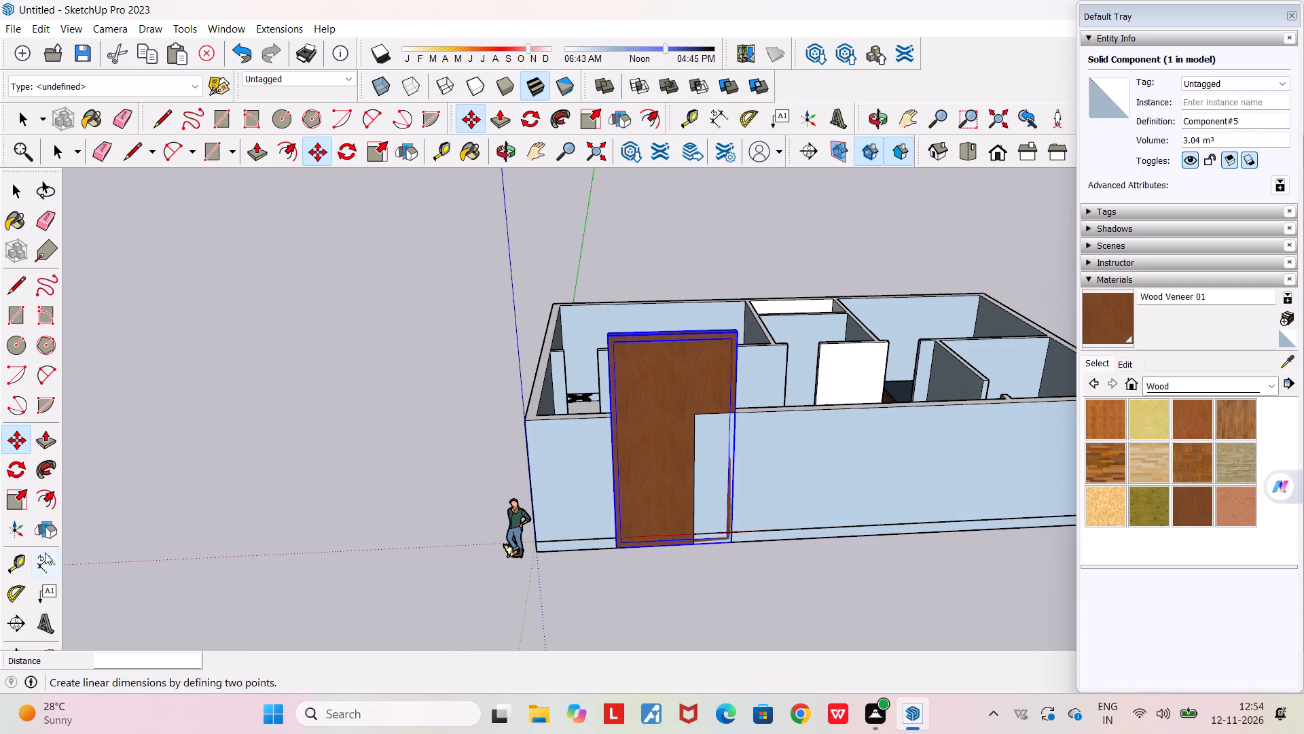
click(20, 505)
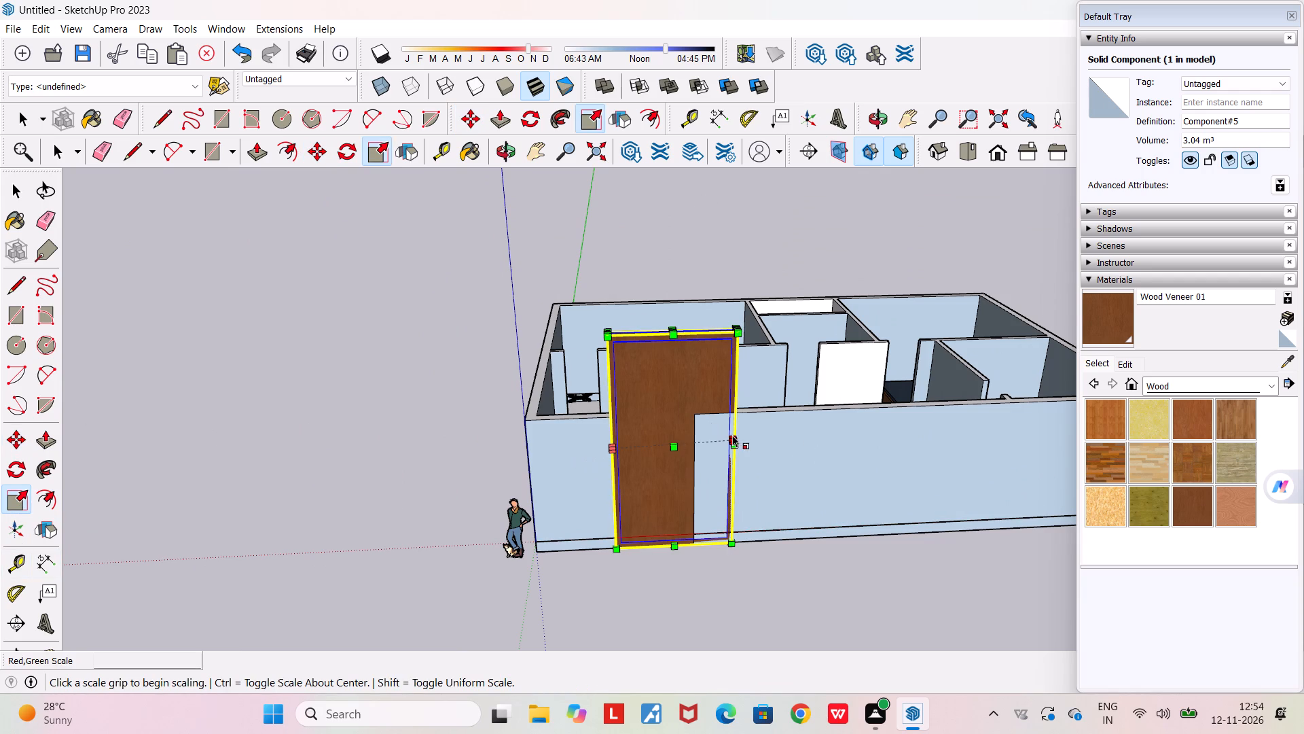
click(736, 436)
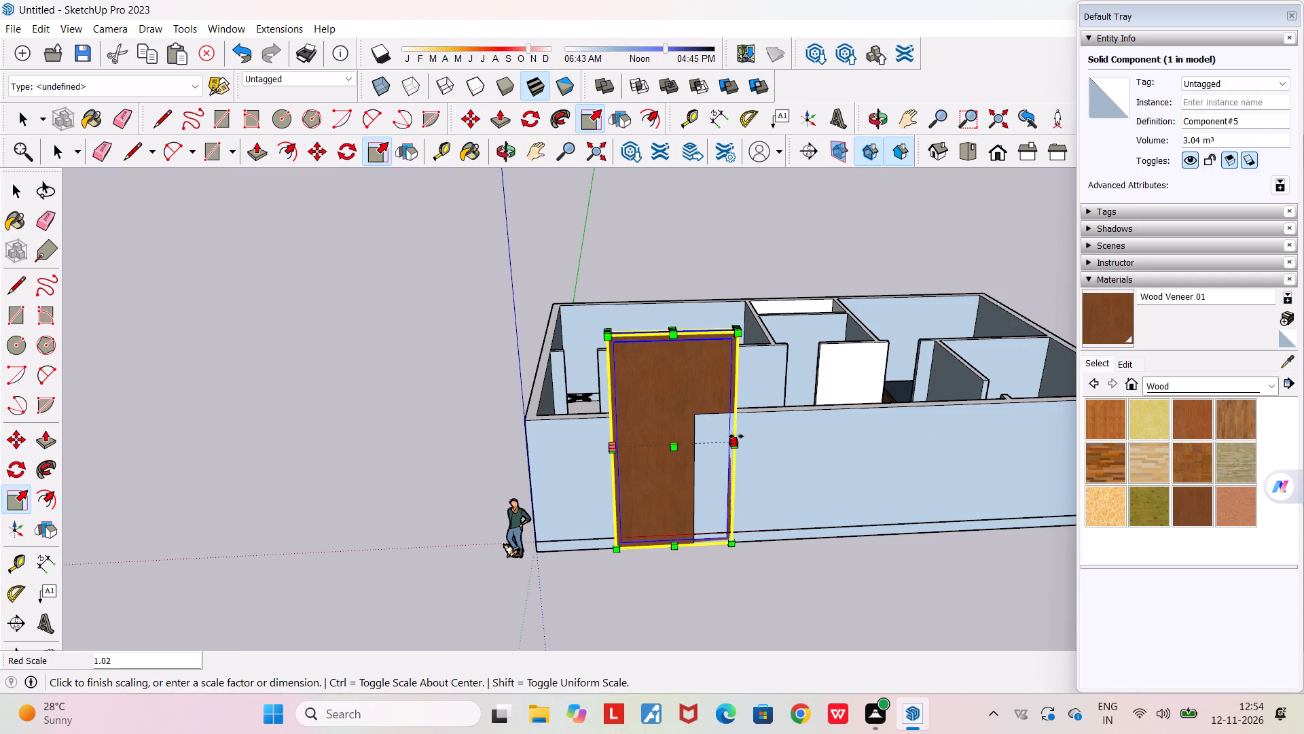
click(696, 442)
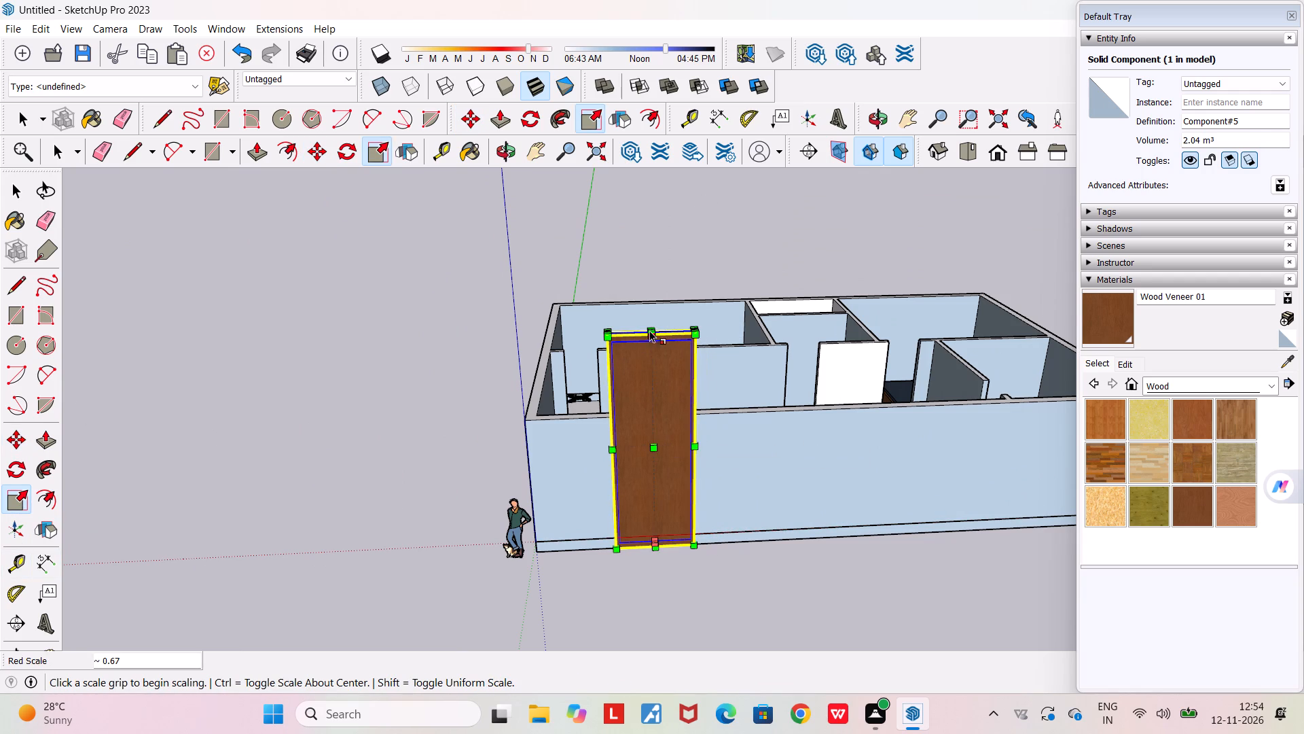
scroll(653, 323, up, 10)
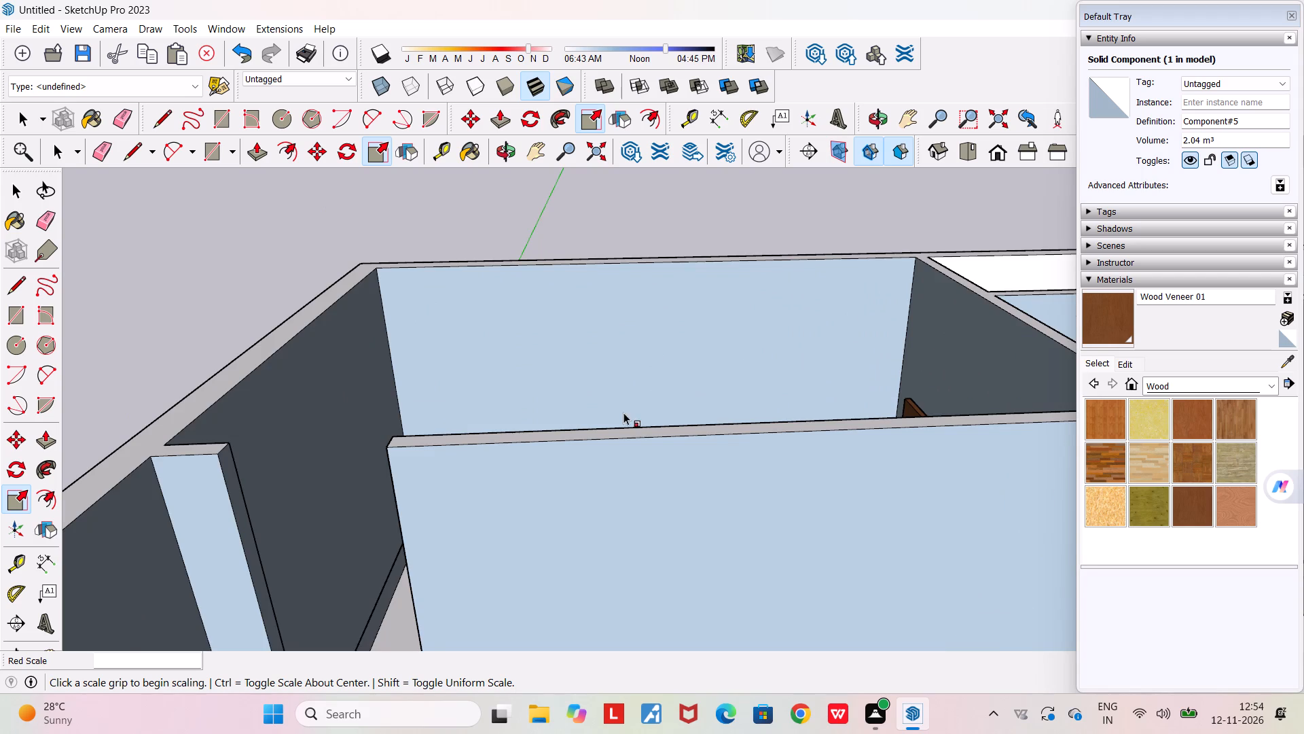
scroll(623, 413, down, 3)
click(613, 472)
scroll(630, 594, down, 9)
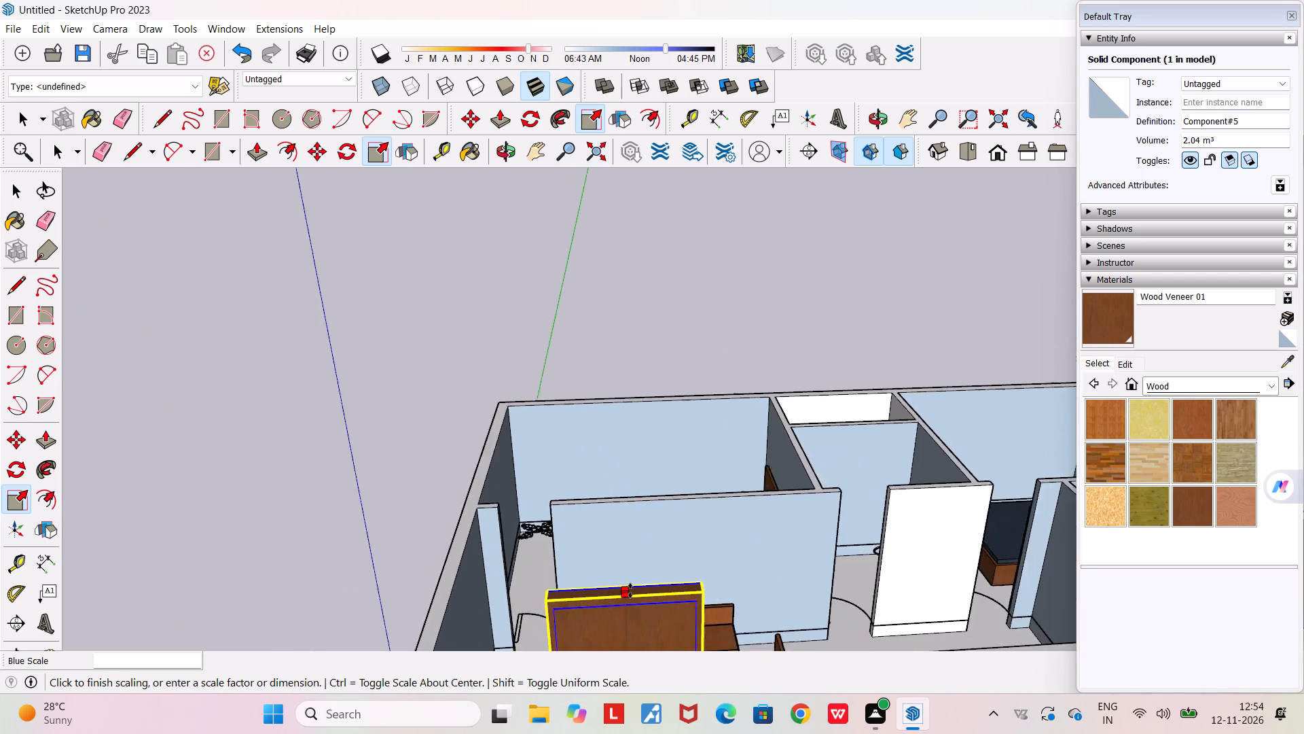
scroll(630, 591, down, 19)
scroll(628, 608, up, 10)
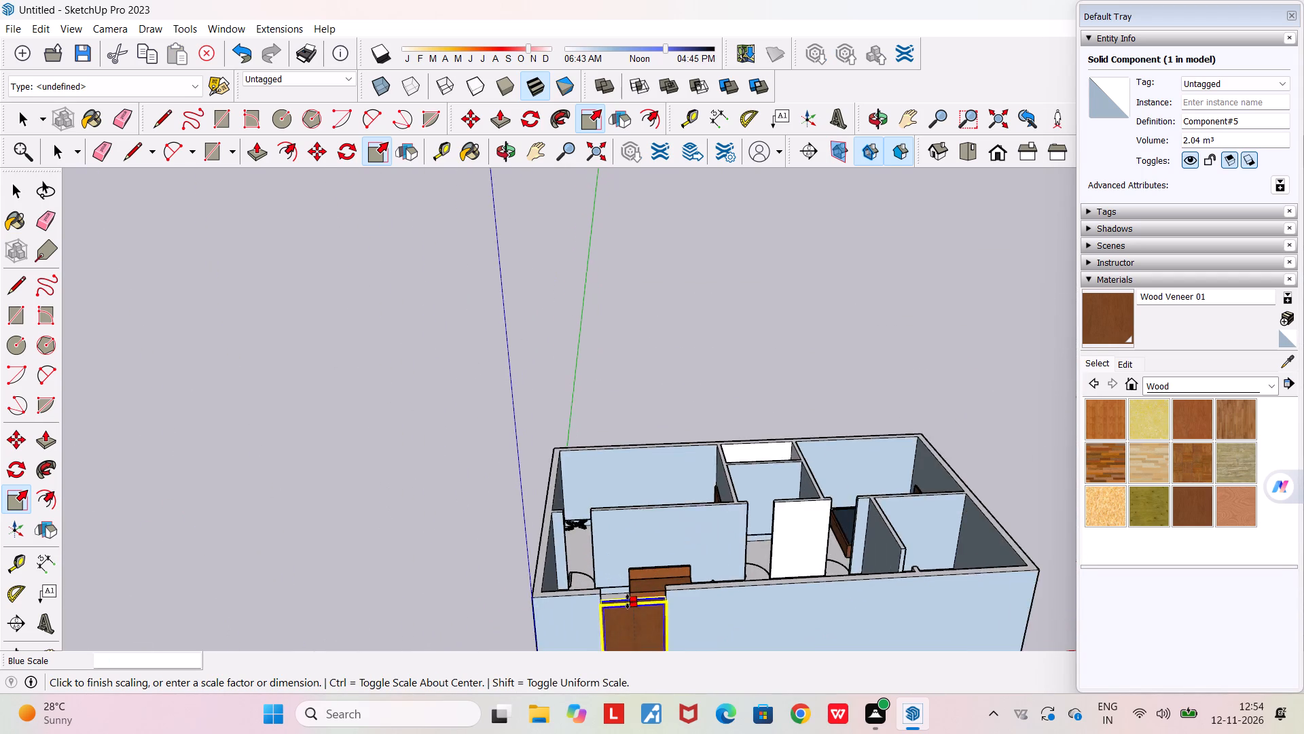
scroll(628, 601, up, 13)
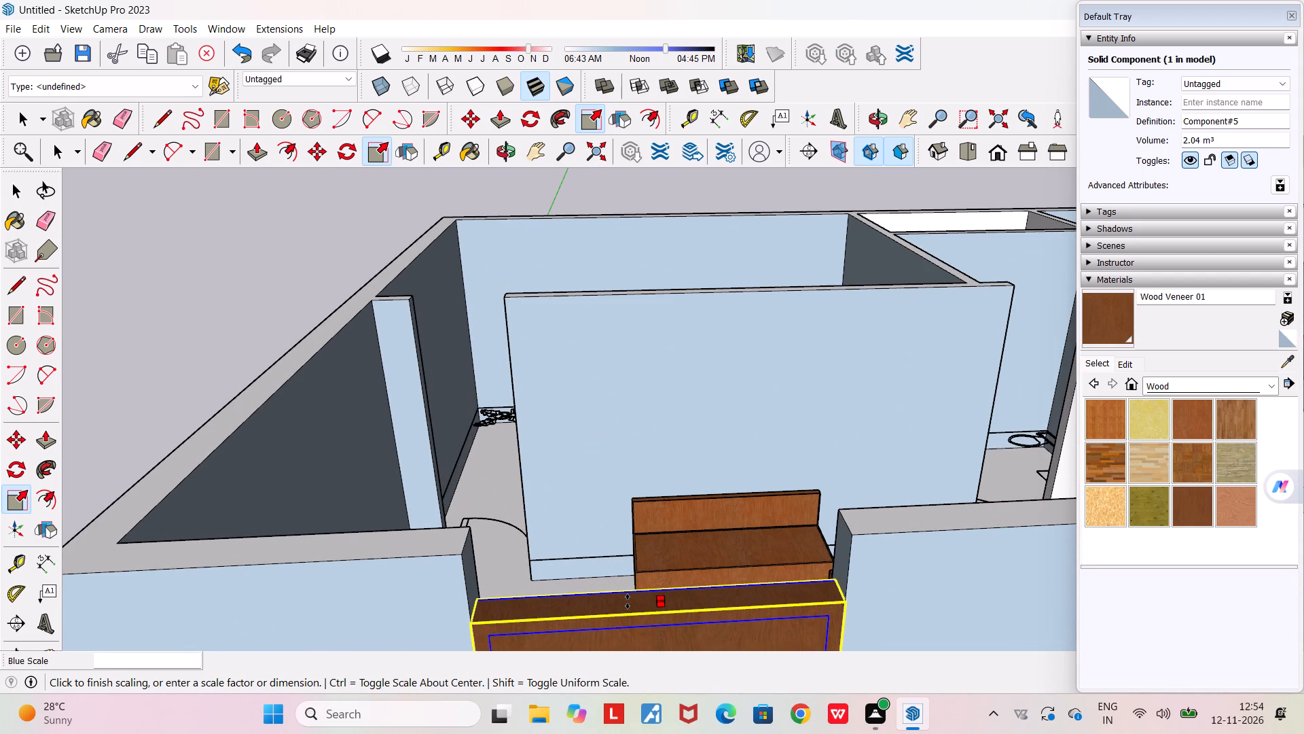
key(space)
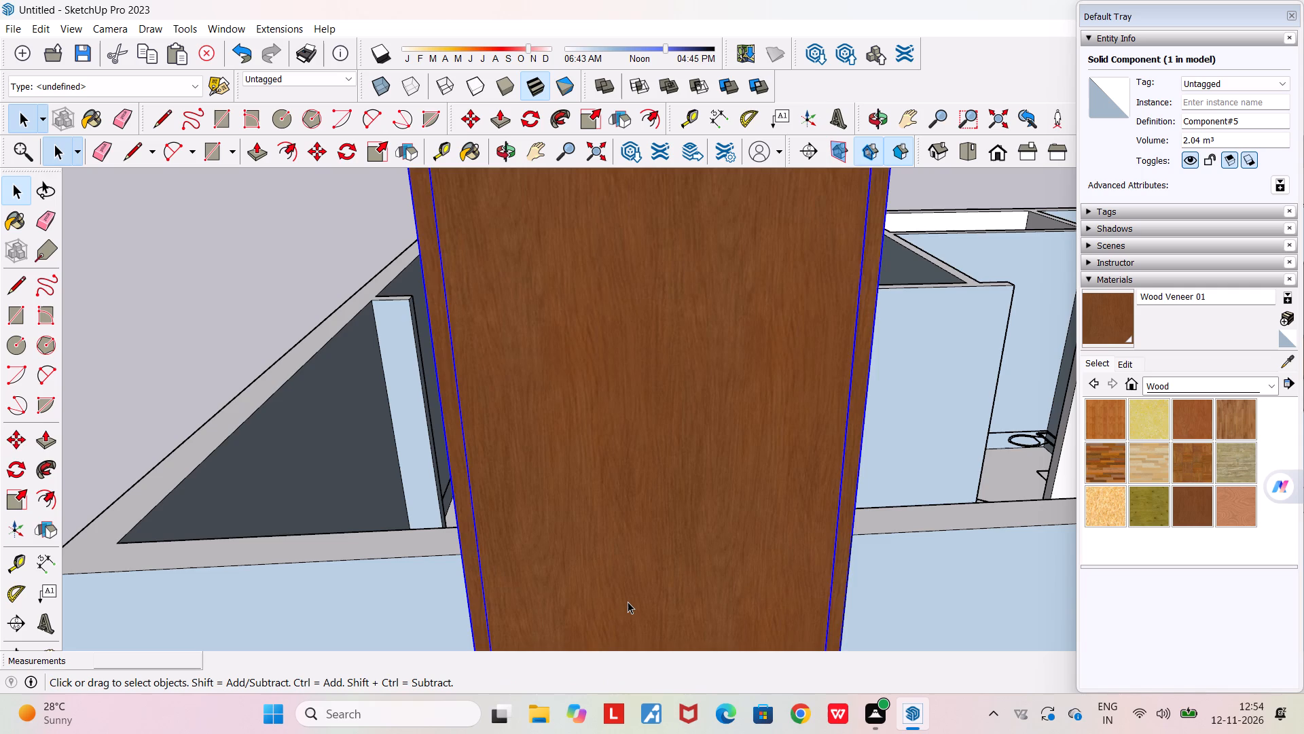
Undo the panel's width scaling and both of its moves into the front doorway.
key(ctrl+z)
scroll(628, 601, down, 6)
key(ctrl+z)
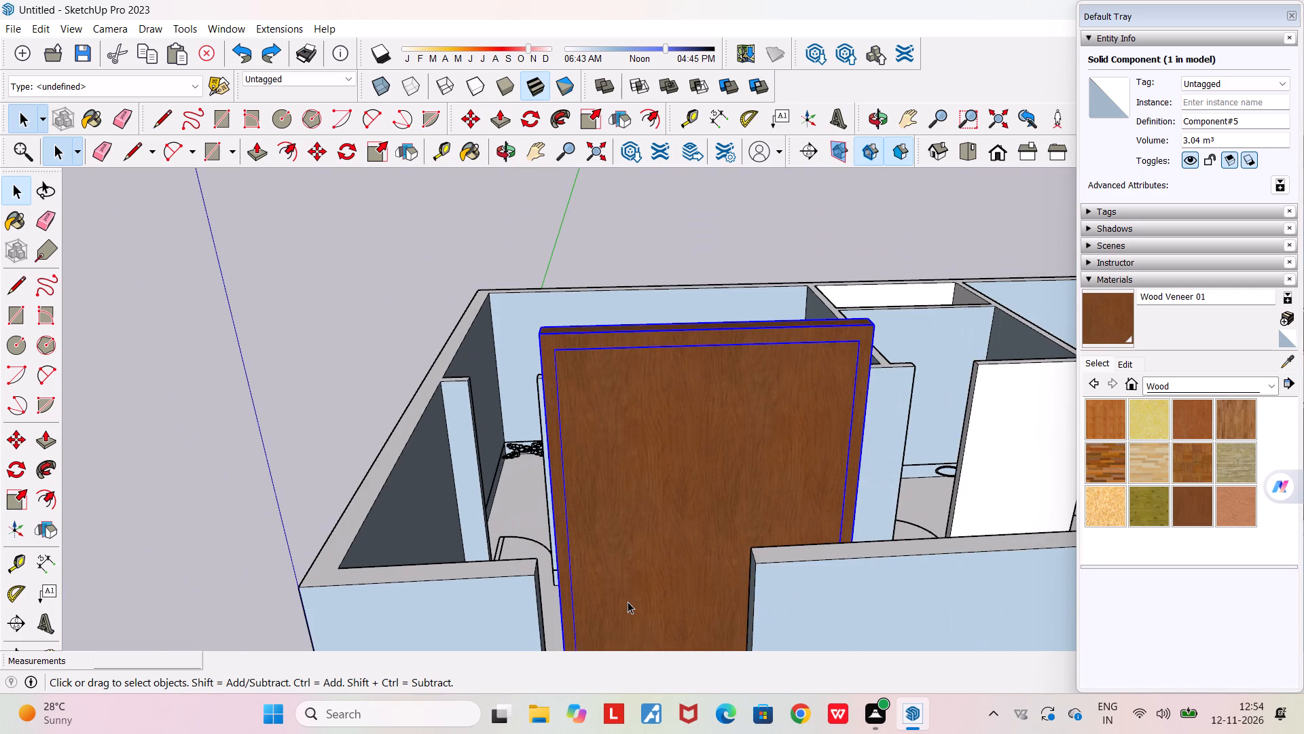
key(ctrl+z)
Examine the front doorway opening and surrounding walls from outside the house.
scroll(628, 601, down, 11)
middle_drag(633, 576, 638, 562)
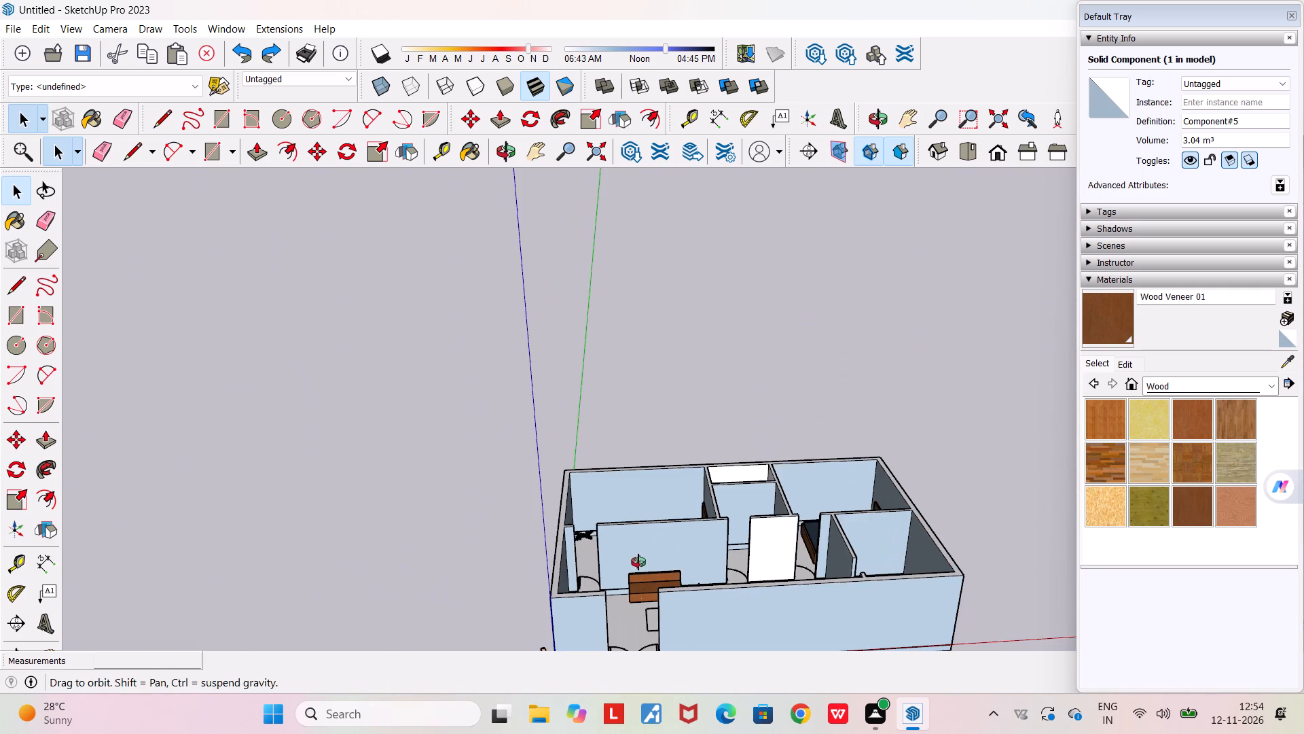
middle_drag(638, 562, 741, 439)
scroll(720, 568, up, 4)
middle_drag(712, 603, 806, 612)
scroll(842, 537, up, 2)
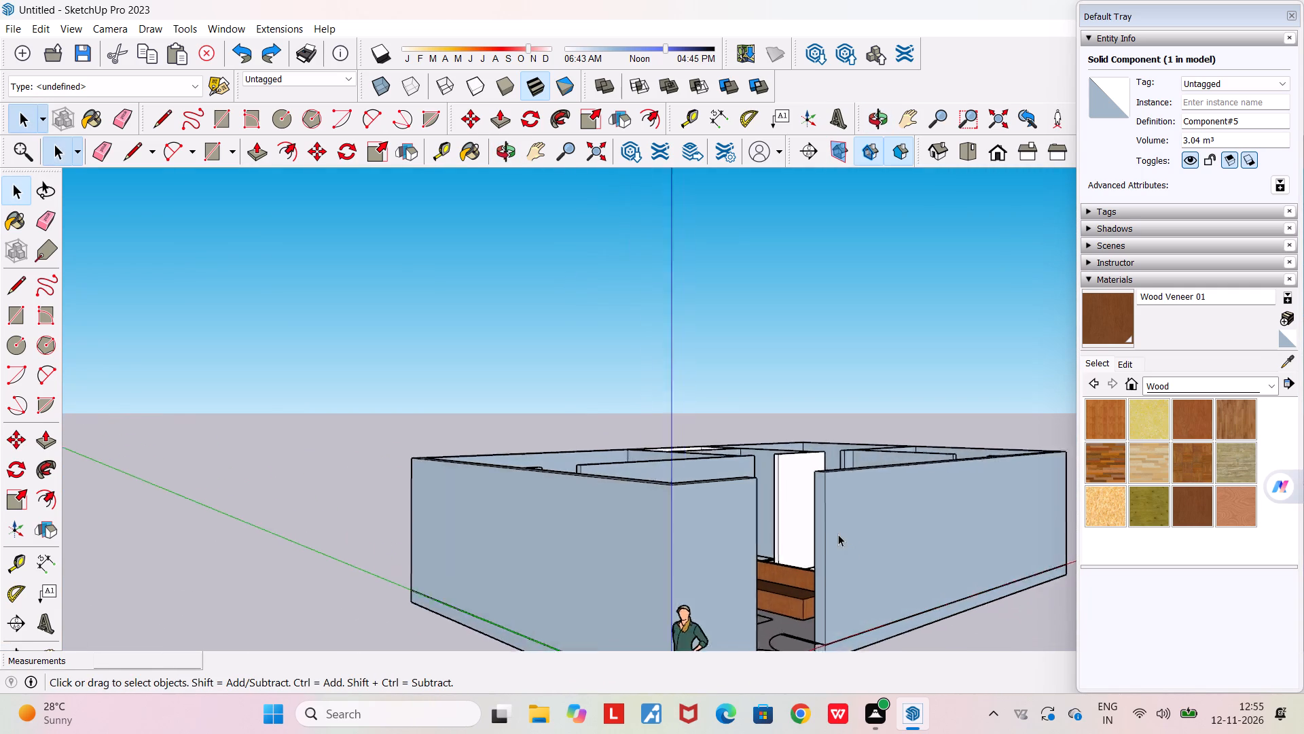
scroll(838, 534, up, 3)
key(space)
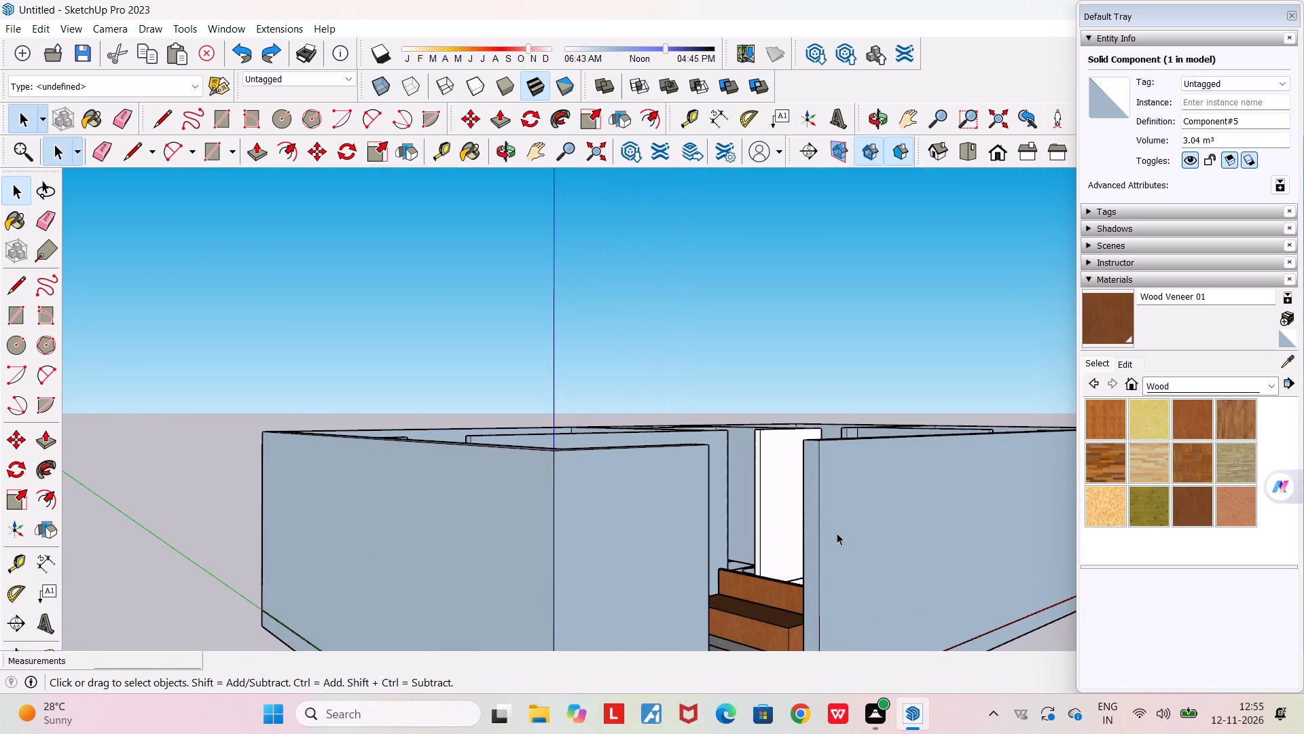
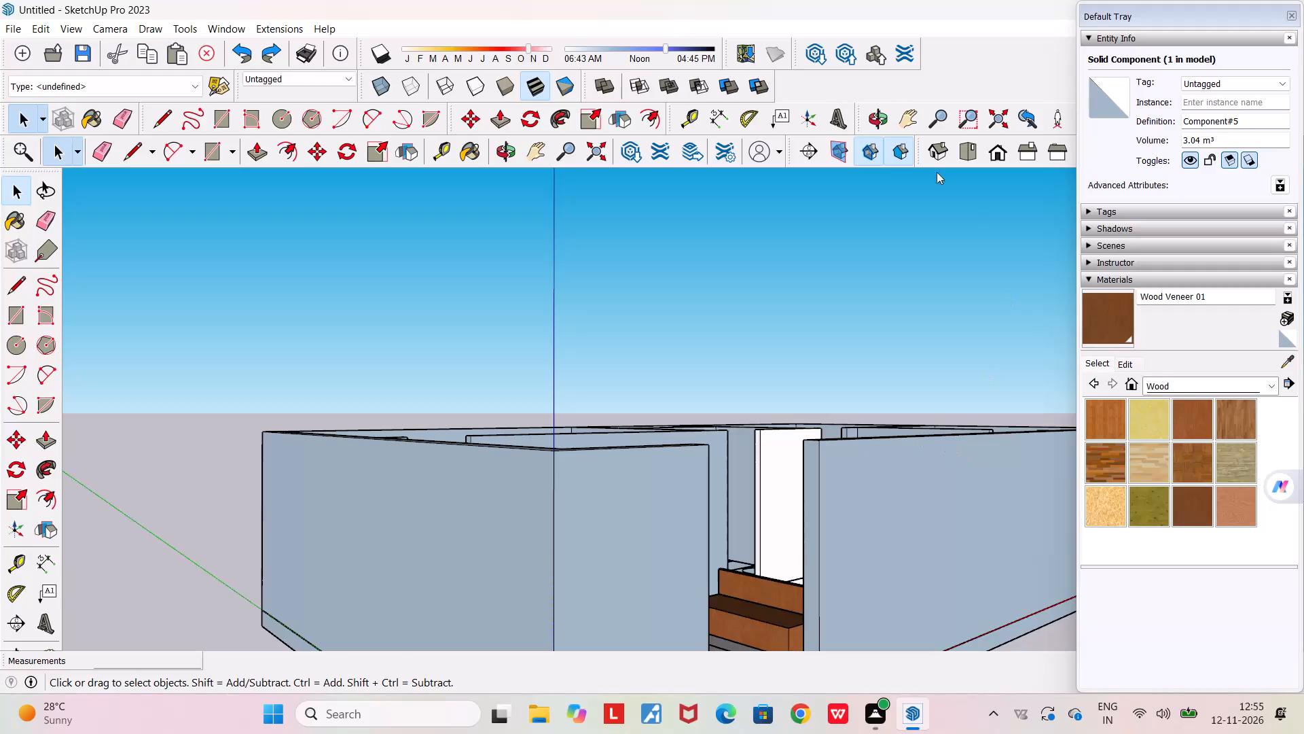
Place a horizontal guide 0.30 m below the top edge of the wall end beside the front doorway.
key(Escape)
middle_drag(829, 511, 851, 508)
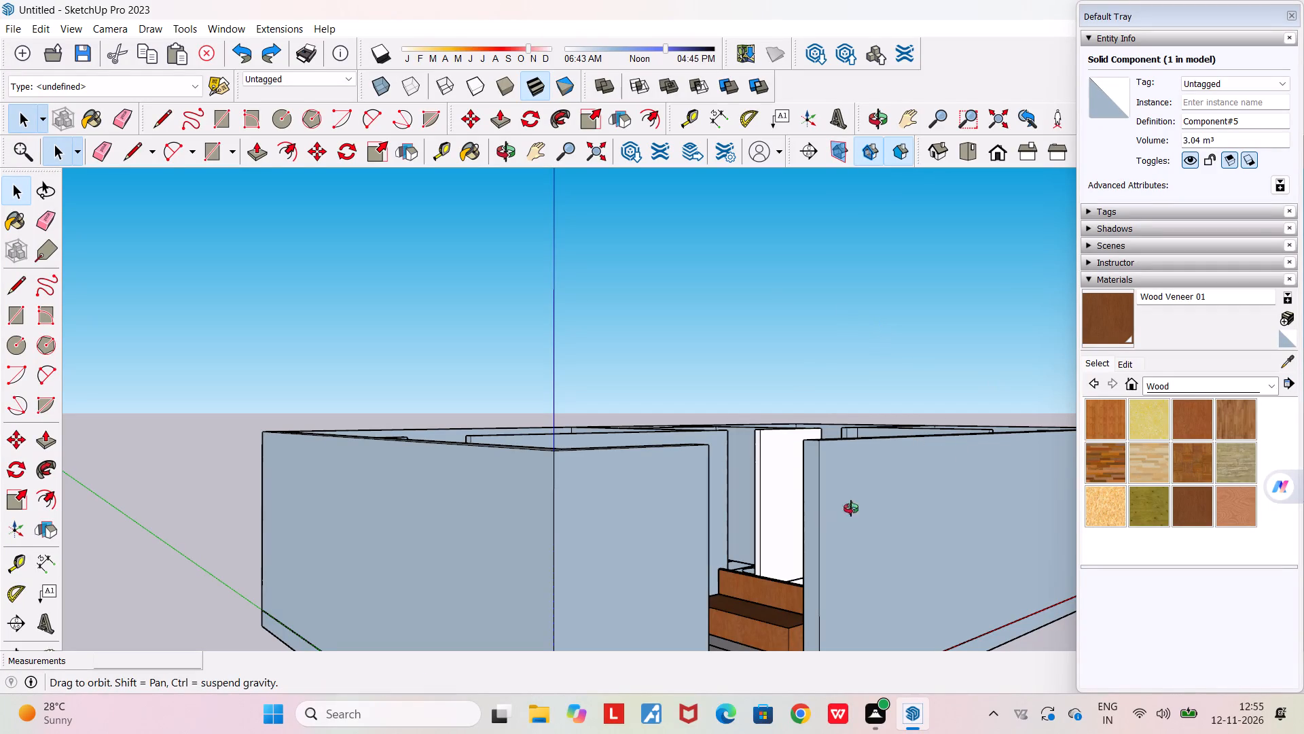
middle_drag(851, 508, 890, 508)
scroll(875, 501, up, 2)
middle_drag(878, 468, 881, 502)
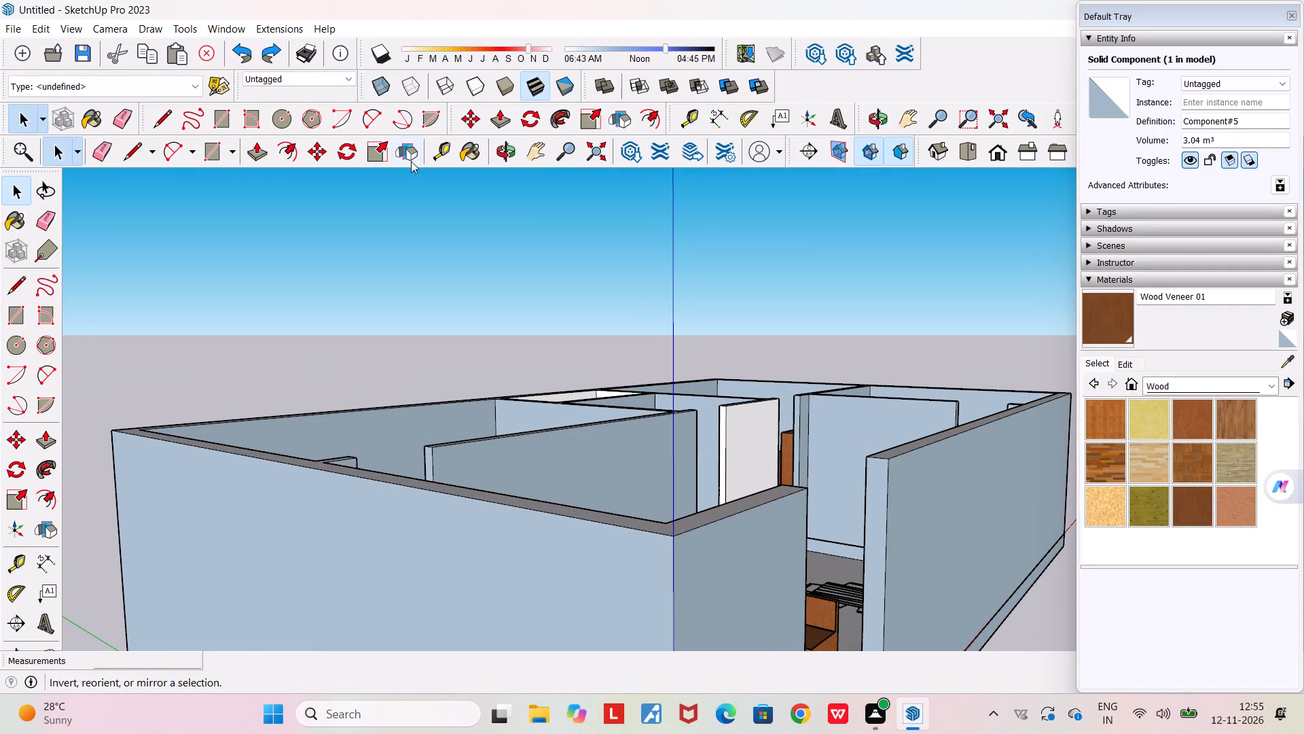
click(442, 151)
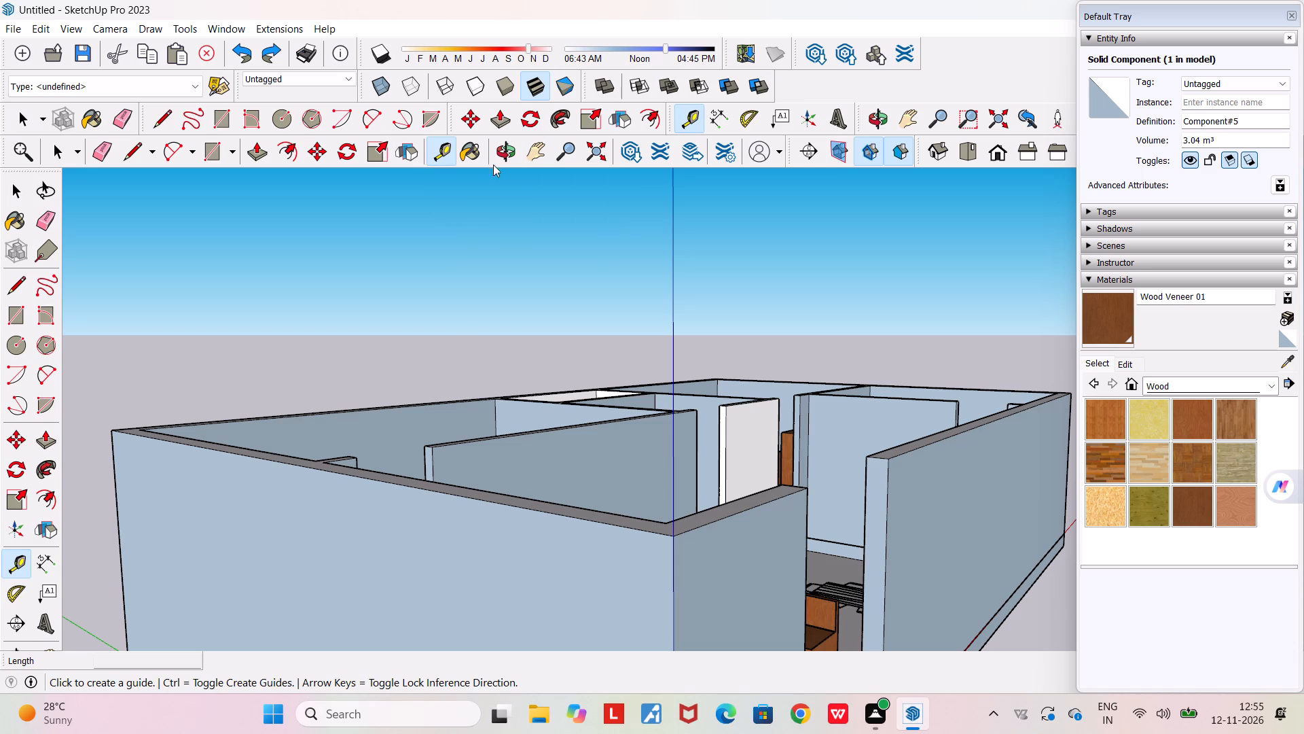
scroll(890, 462, up, 4)
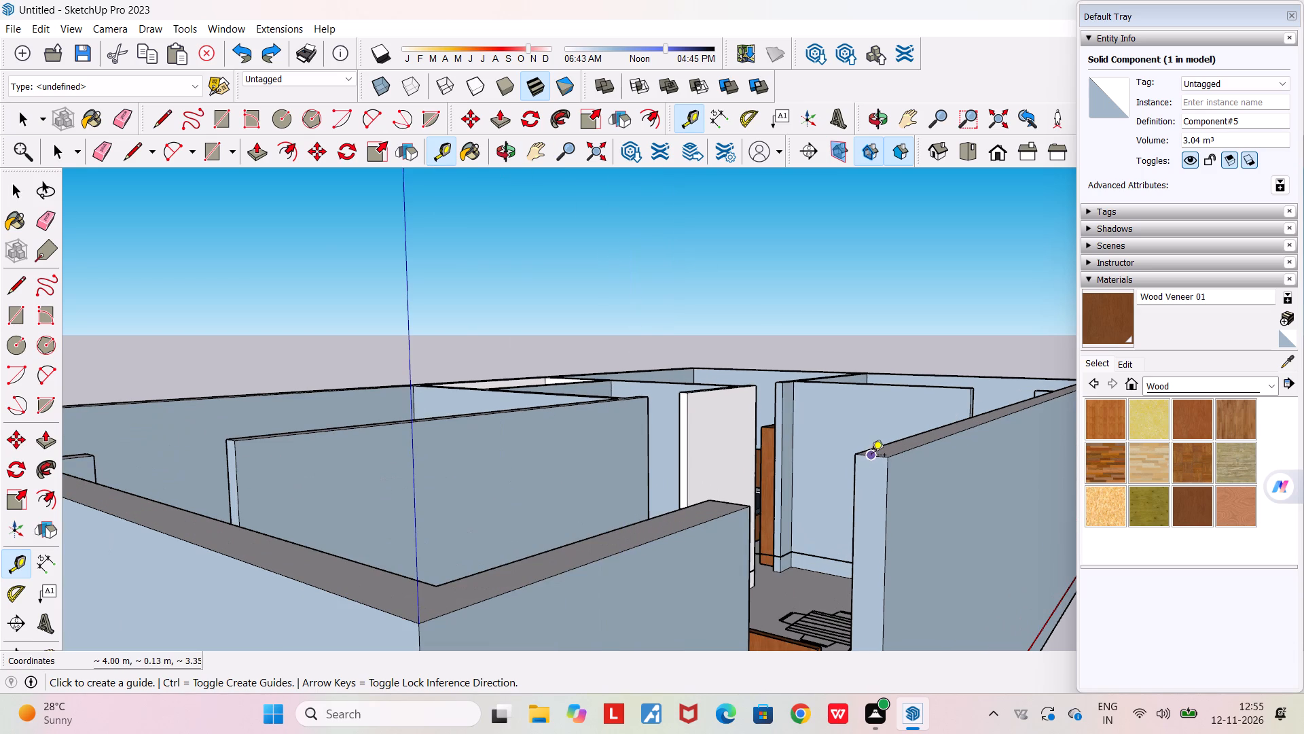
click(870, 454)
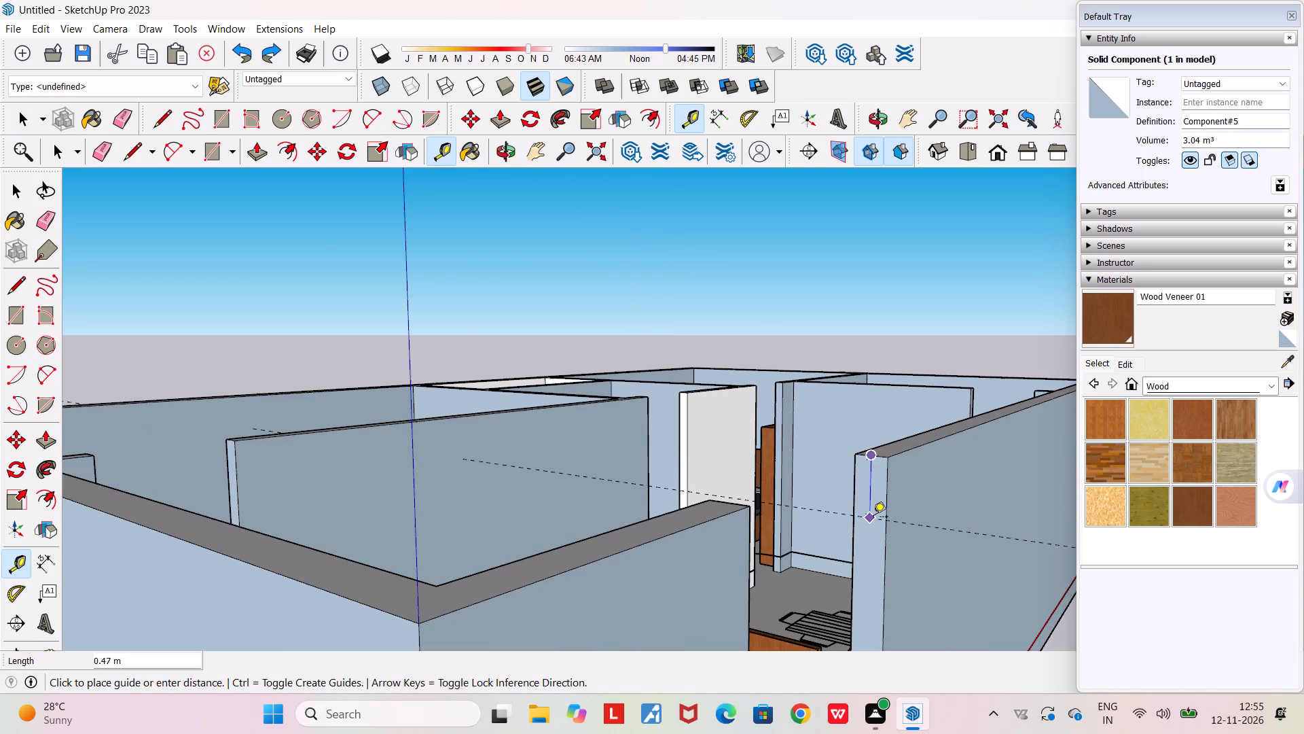
text(0.30)
key(Return)
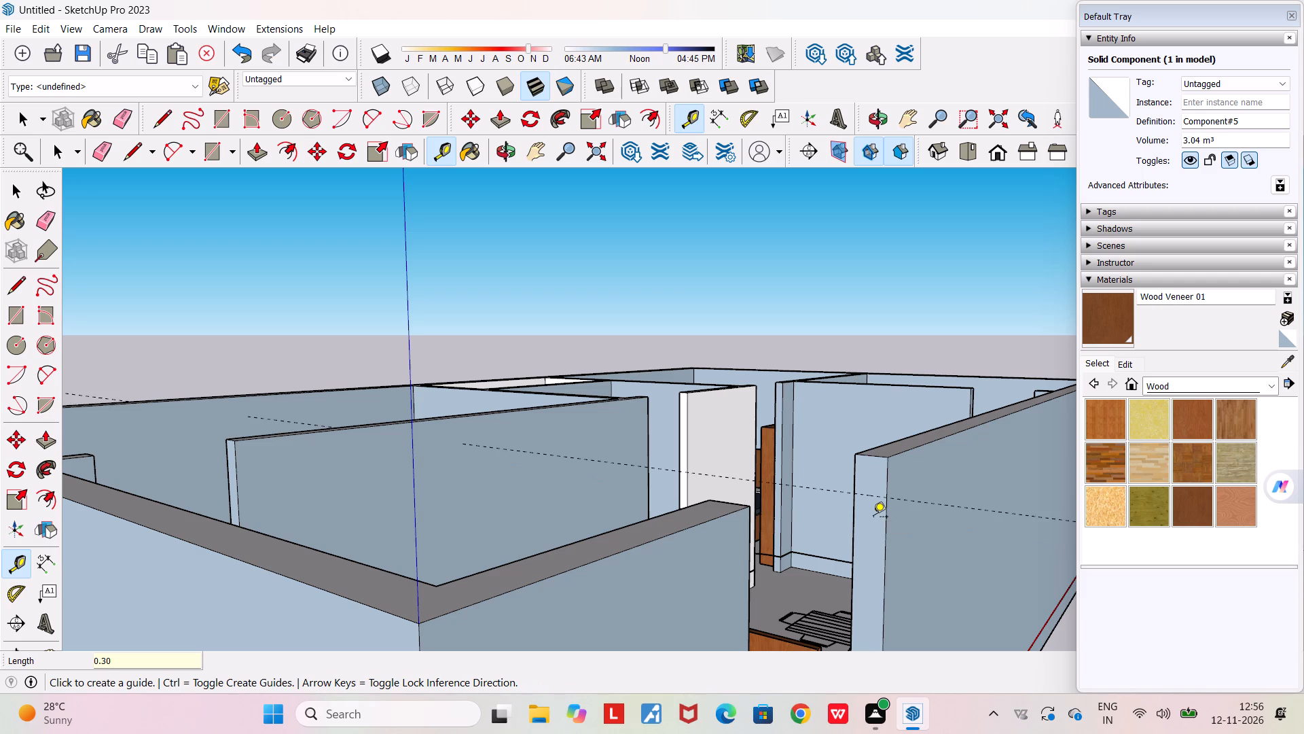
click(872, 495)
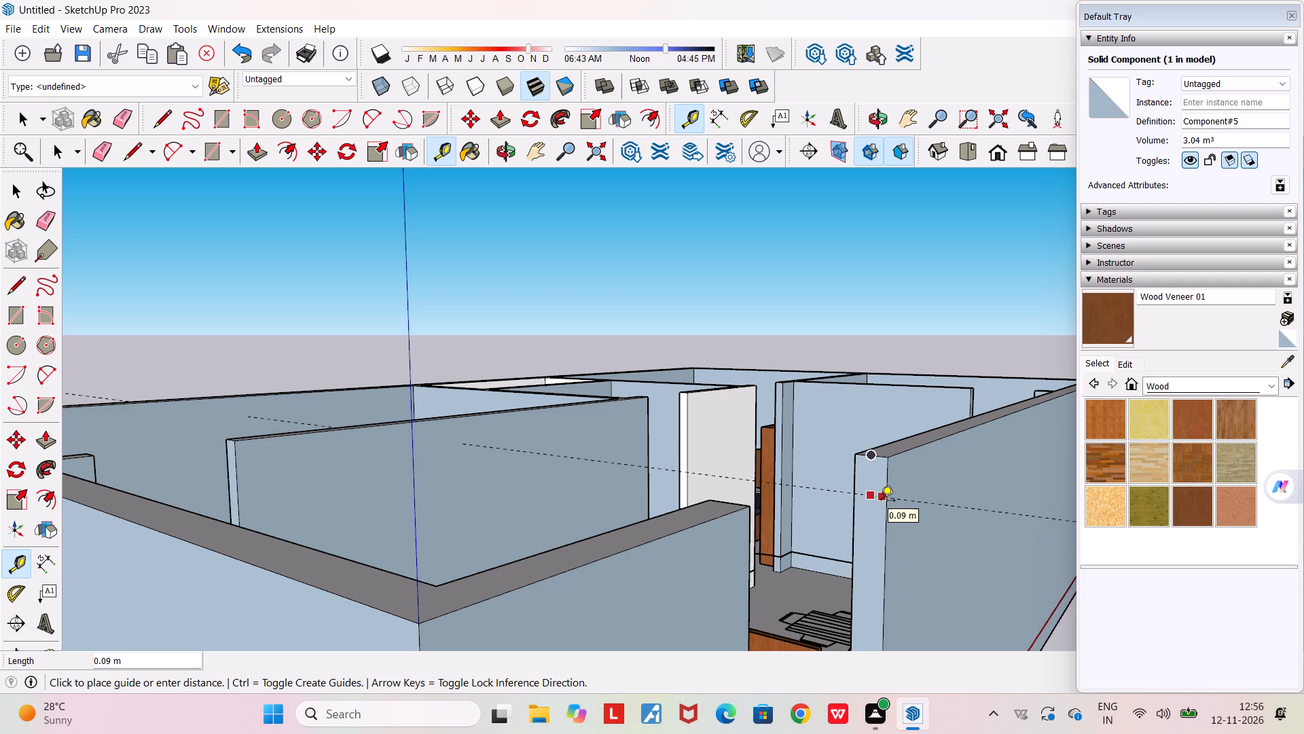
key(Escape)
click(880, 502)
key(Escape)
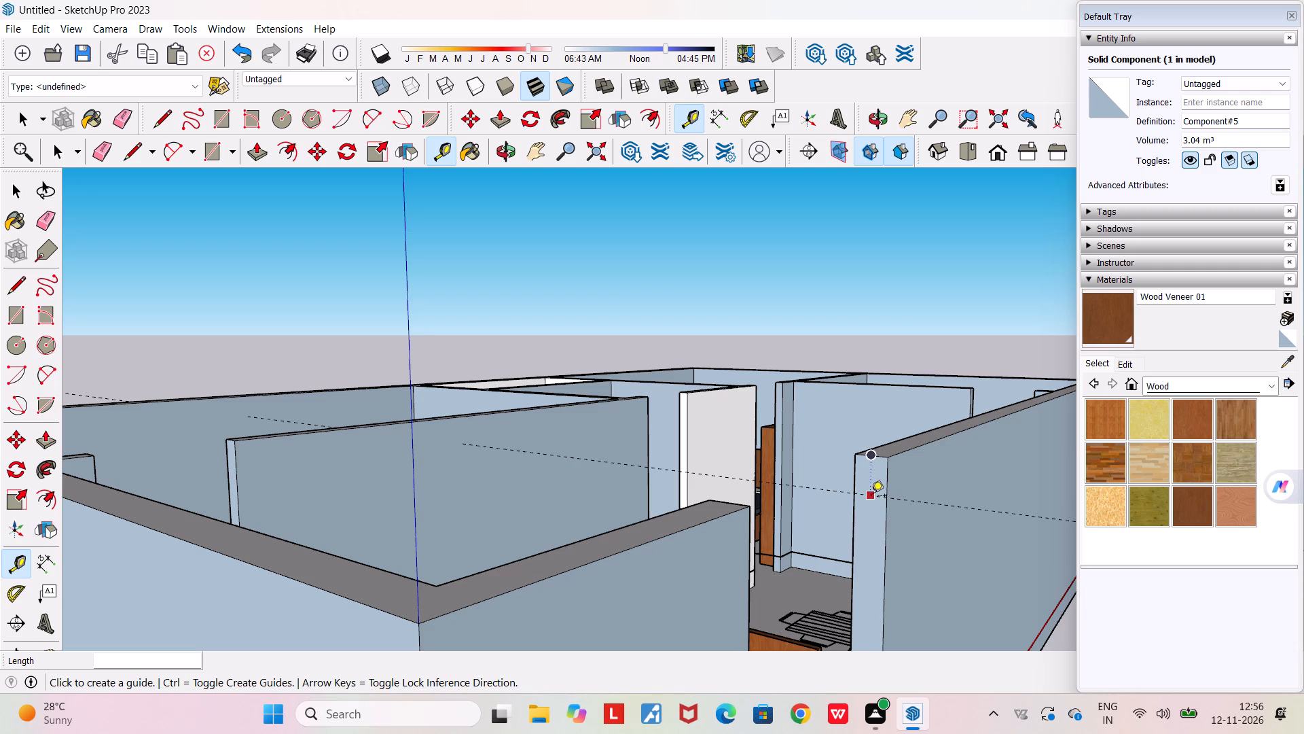
Offset a second horizontal guide 0.20 m below the first one on the doorway wall's end face.
scroll(859, 496, up, 6)
click(865, 495)
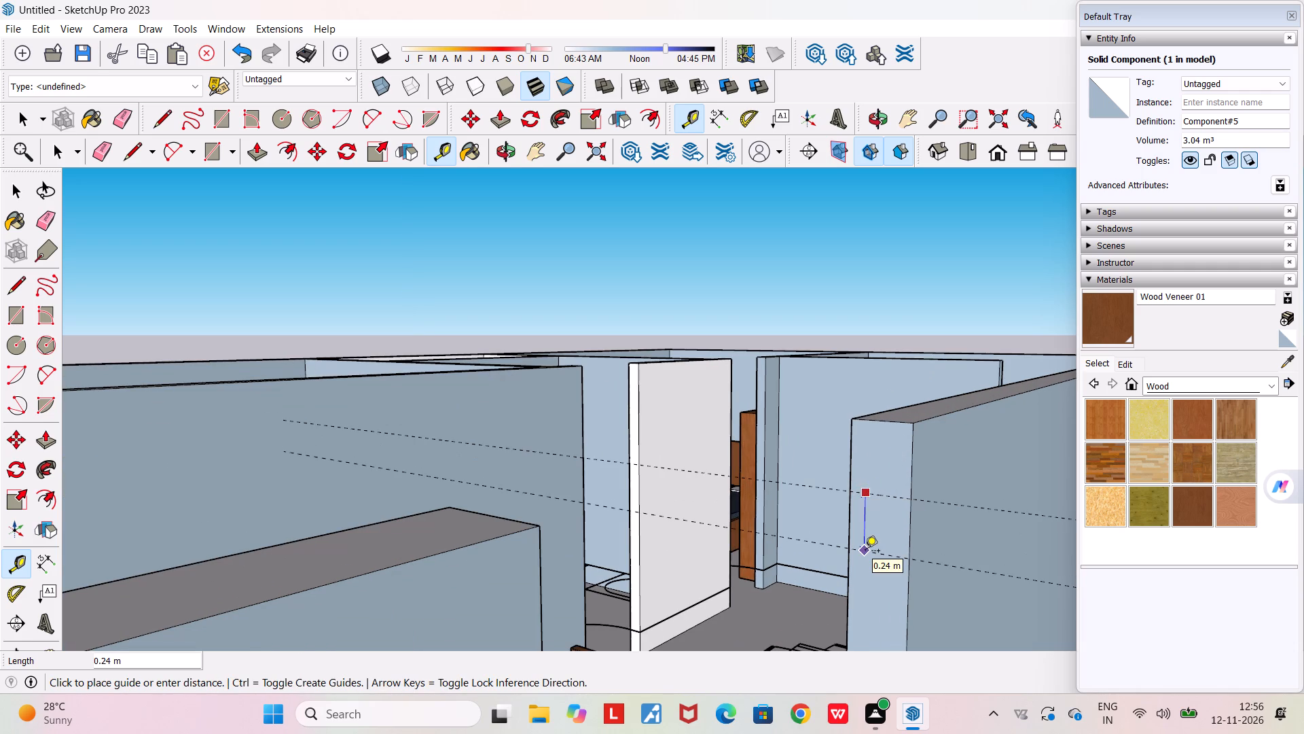
text(0.20)
key(Return)
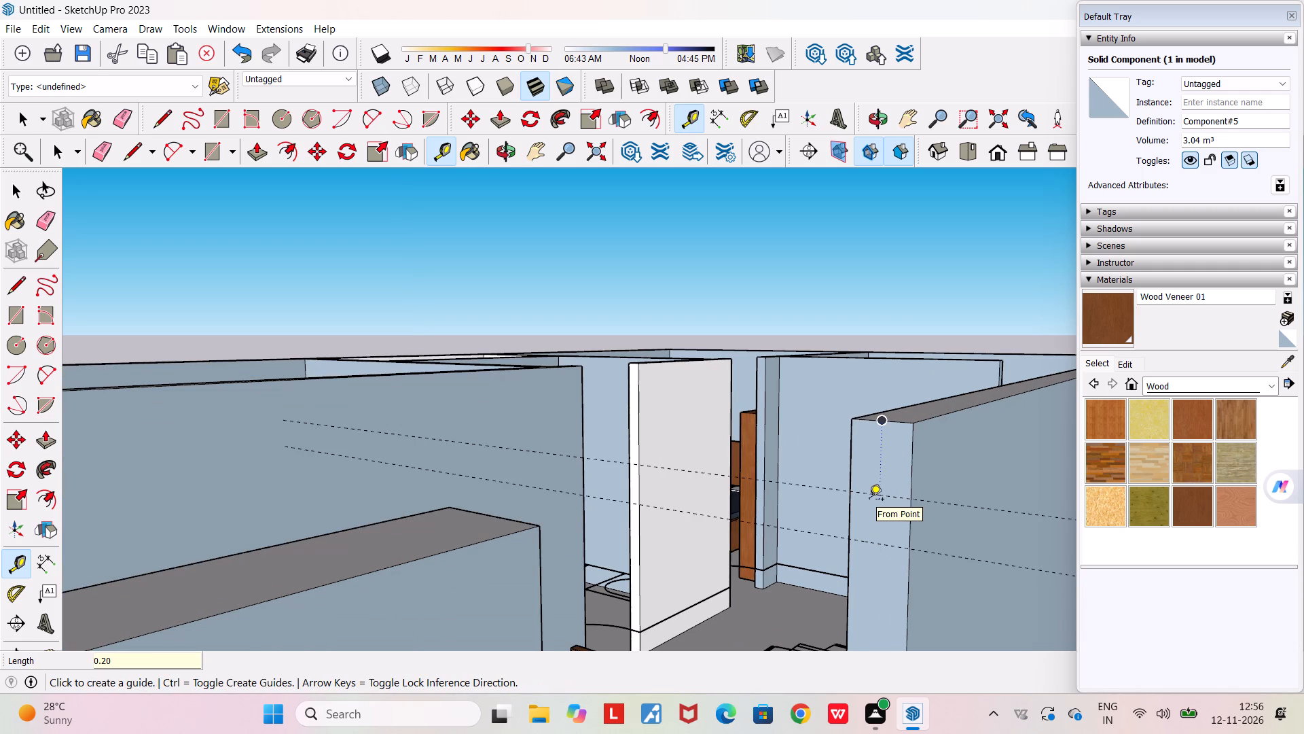
key(Escape)
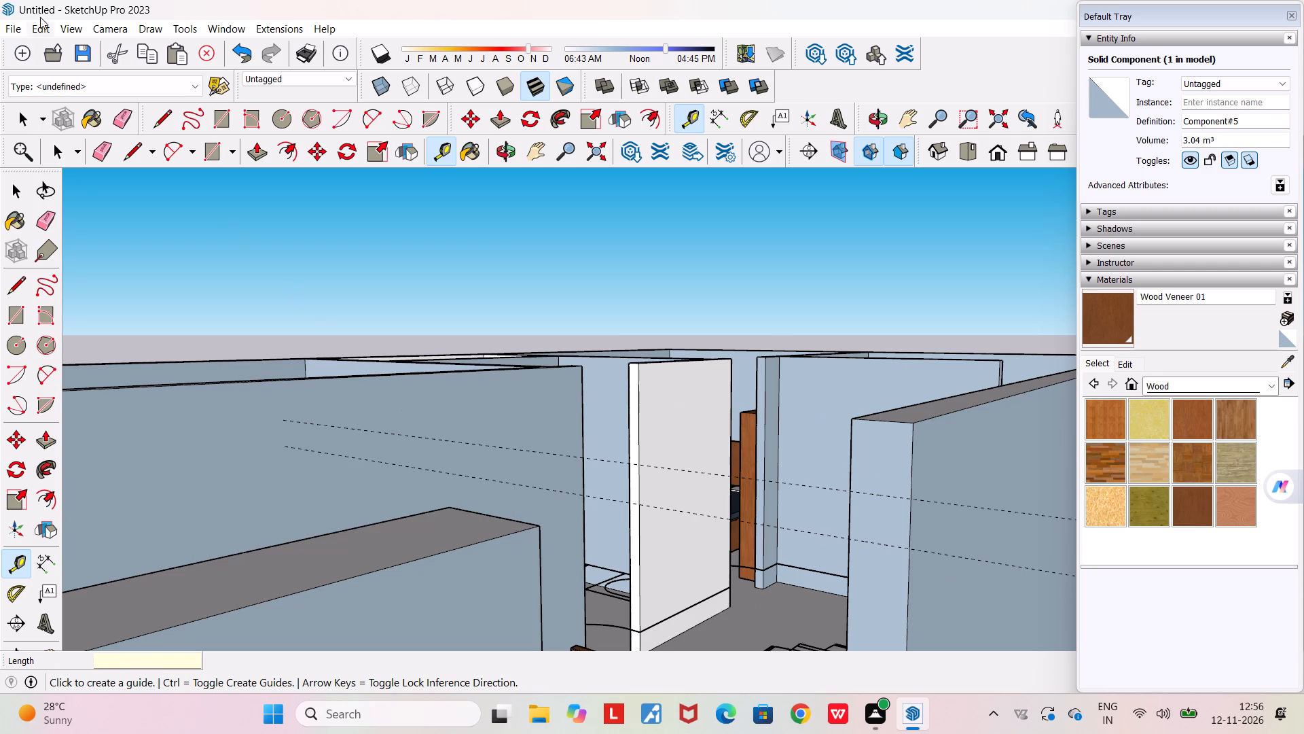
Erase the upper of the two guides at the front doorway.
click(129, 110)
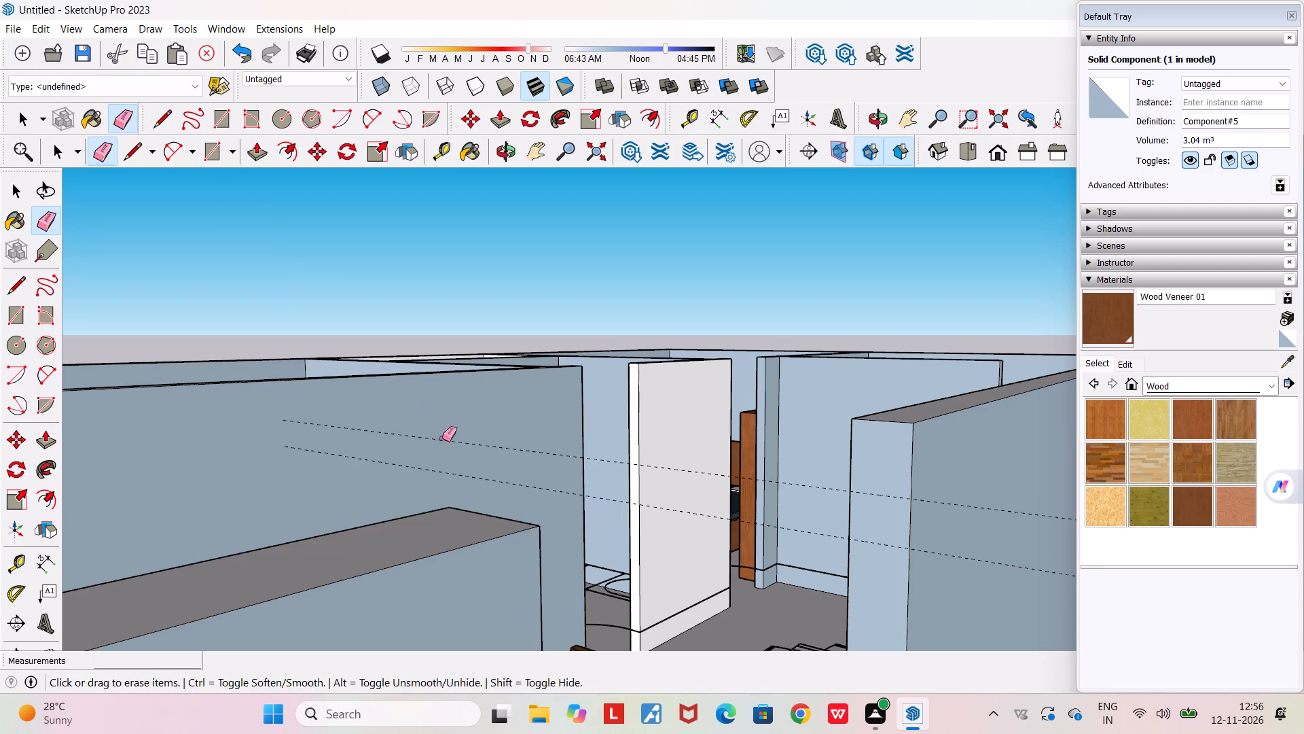
drag(462, 450, 465, 435)
key(space)
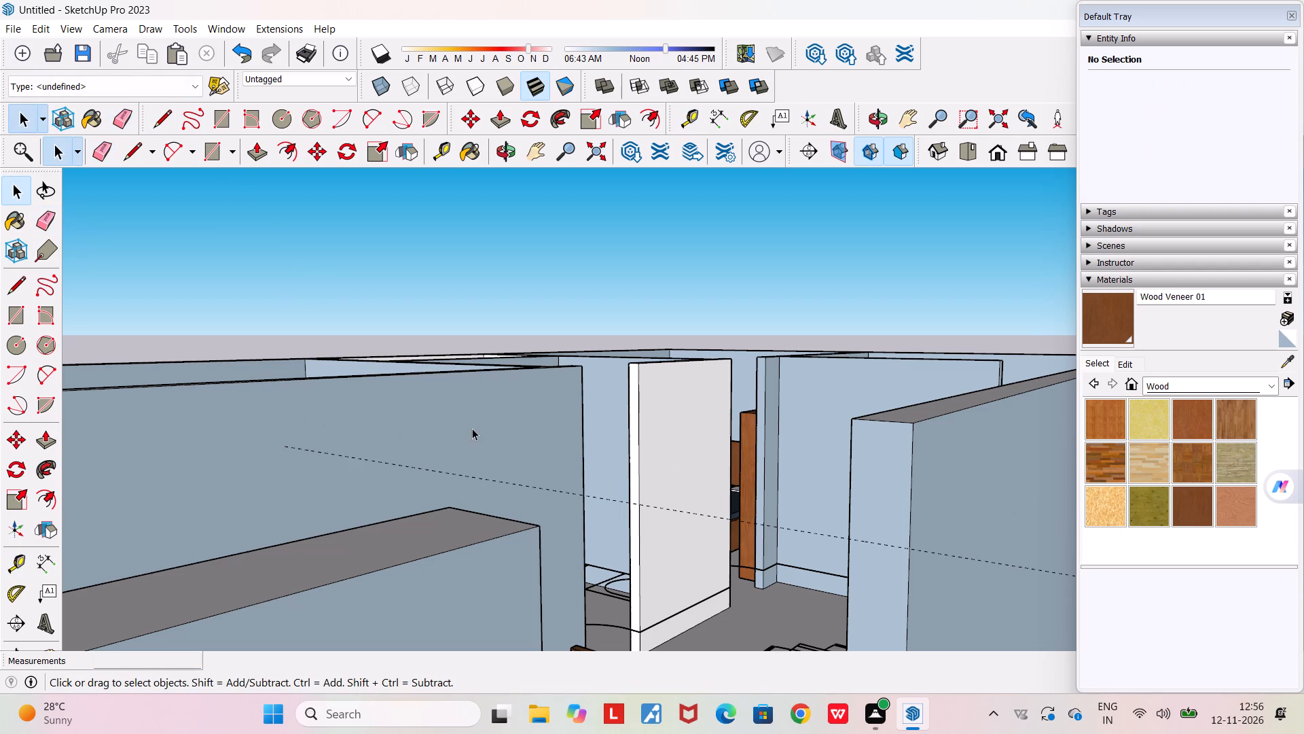
Draw a line across the doorway wall's end face along the remaining guide.
click(161, 132)
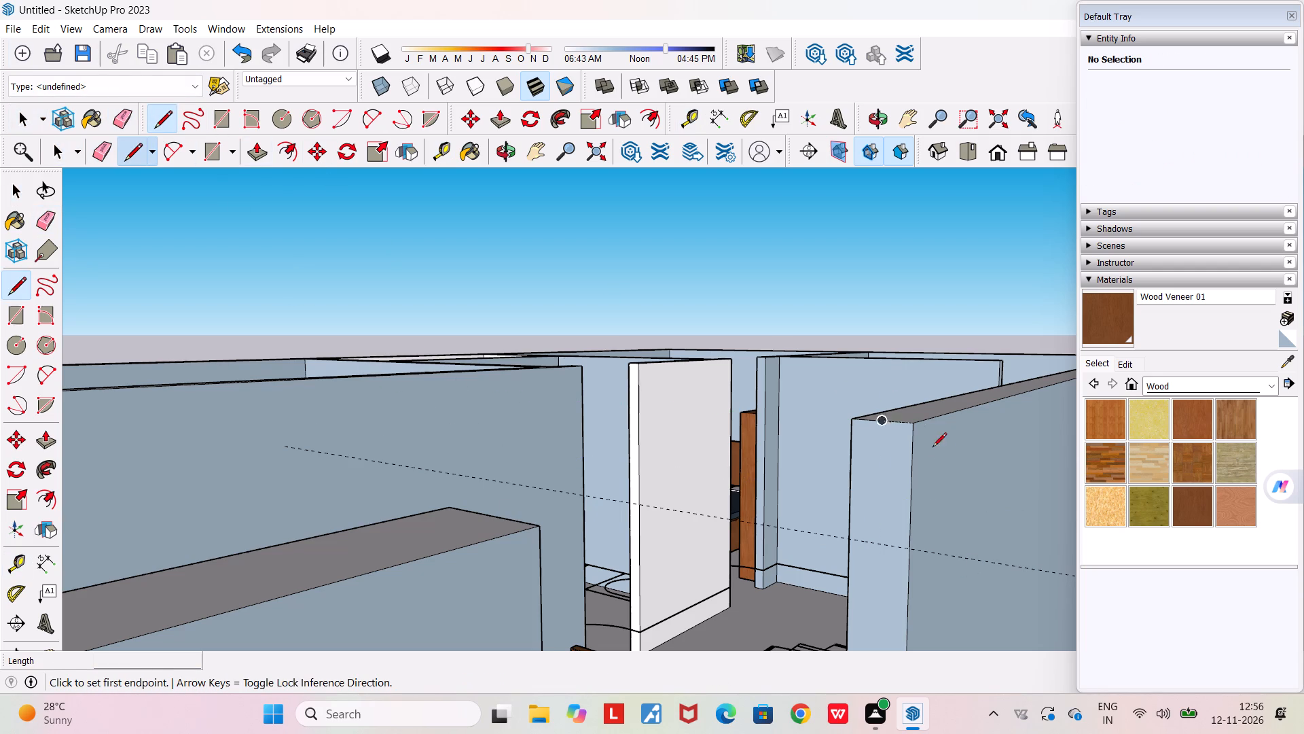
click(850, 539)
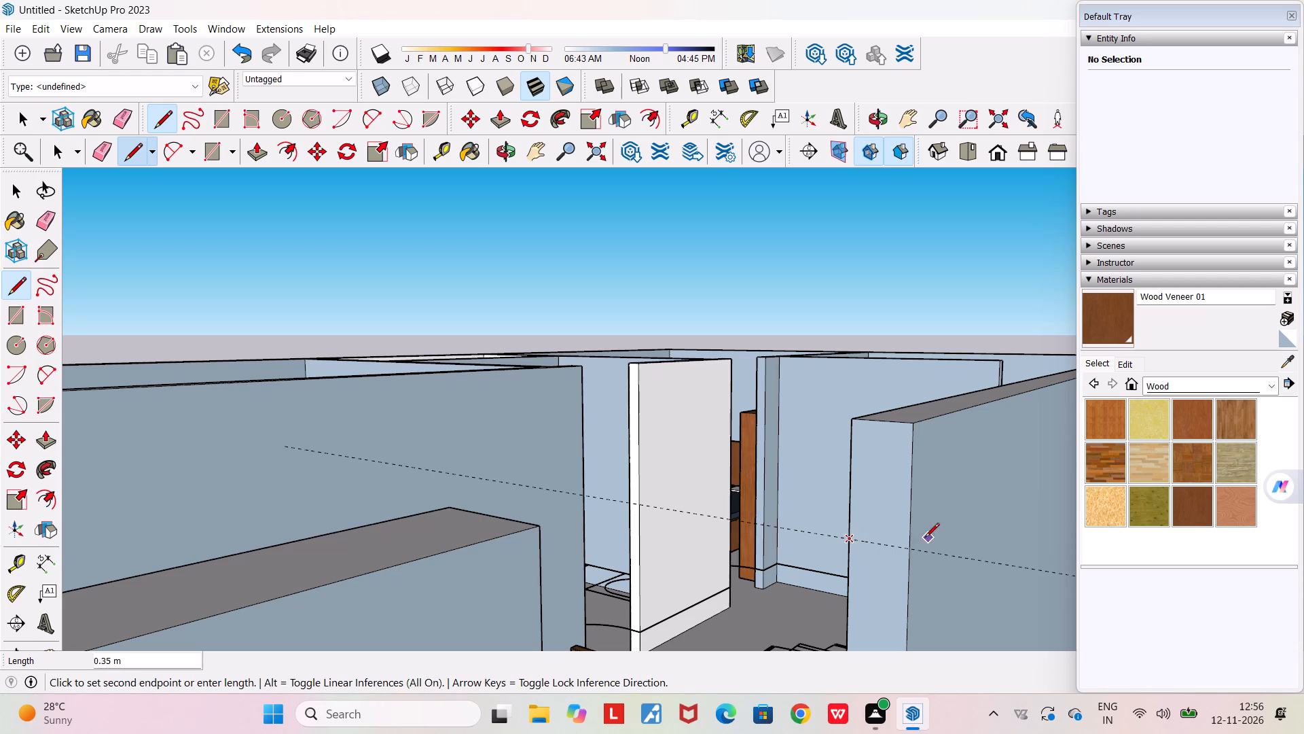
click(908, 548)
scroll(909, 521, down, 5)
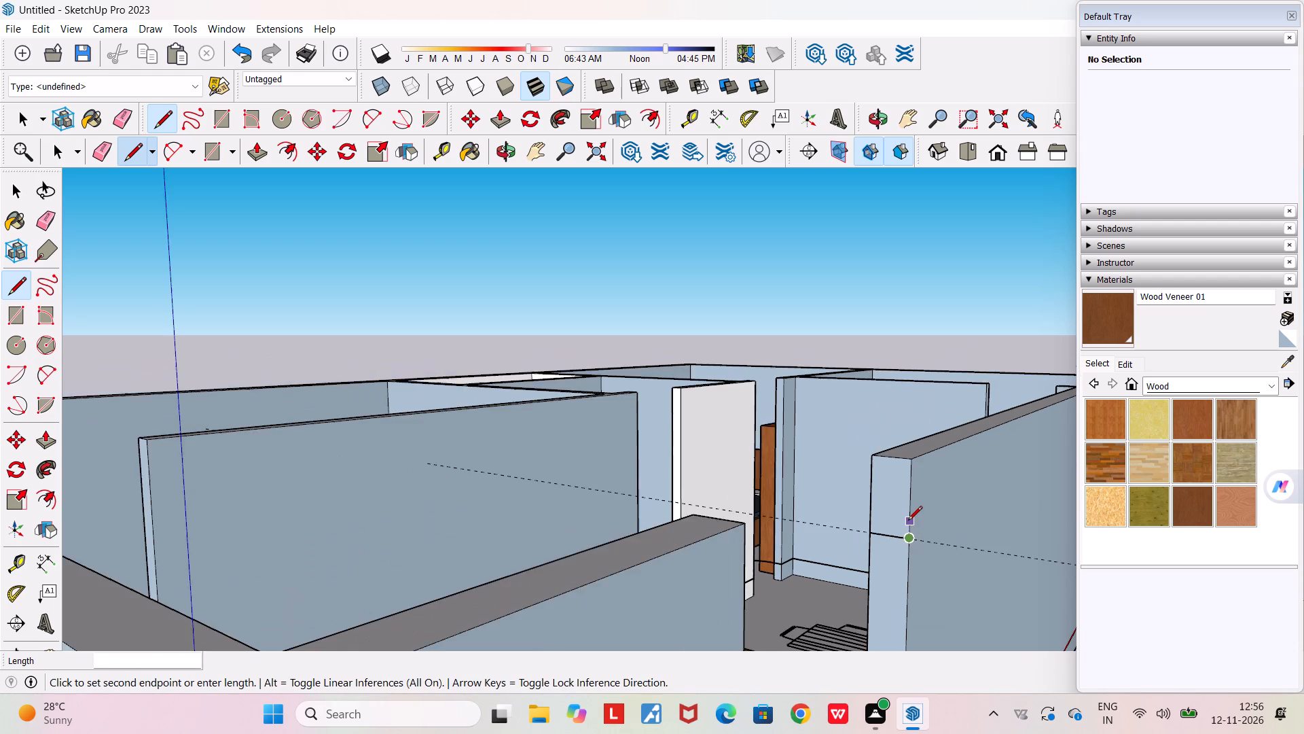
middle_drag(918, 527, 827, 520)
scroll(827, 520, down, 5)
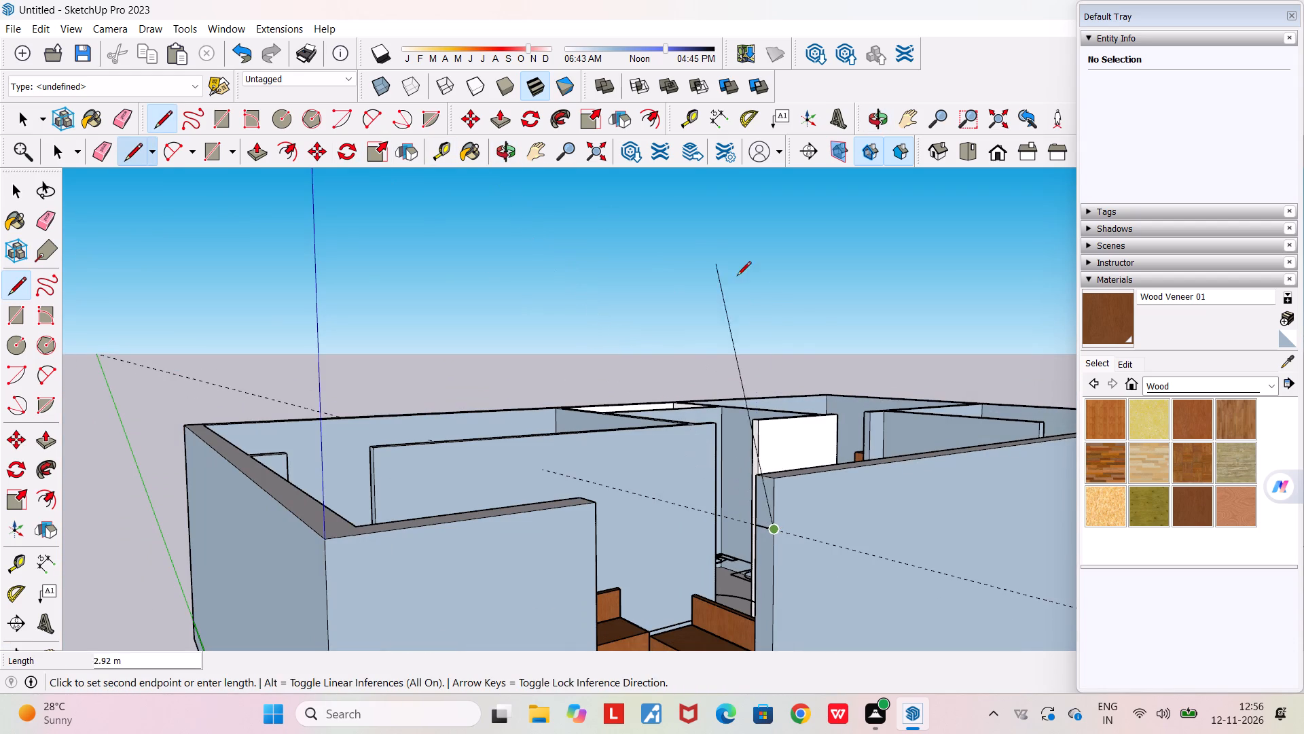
key(Escape)
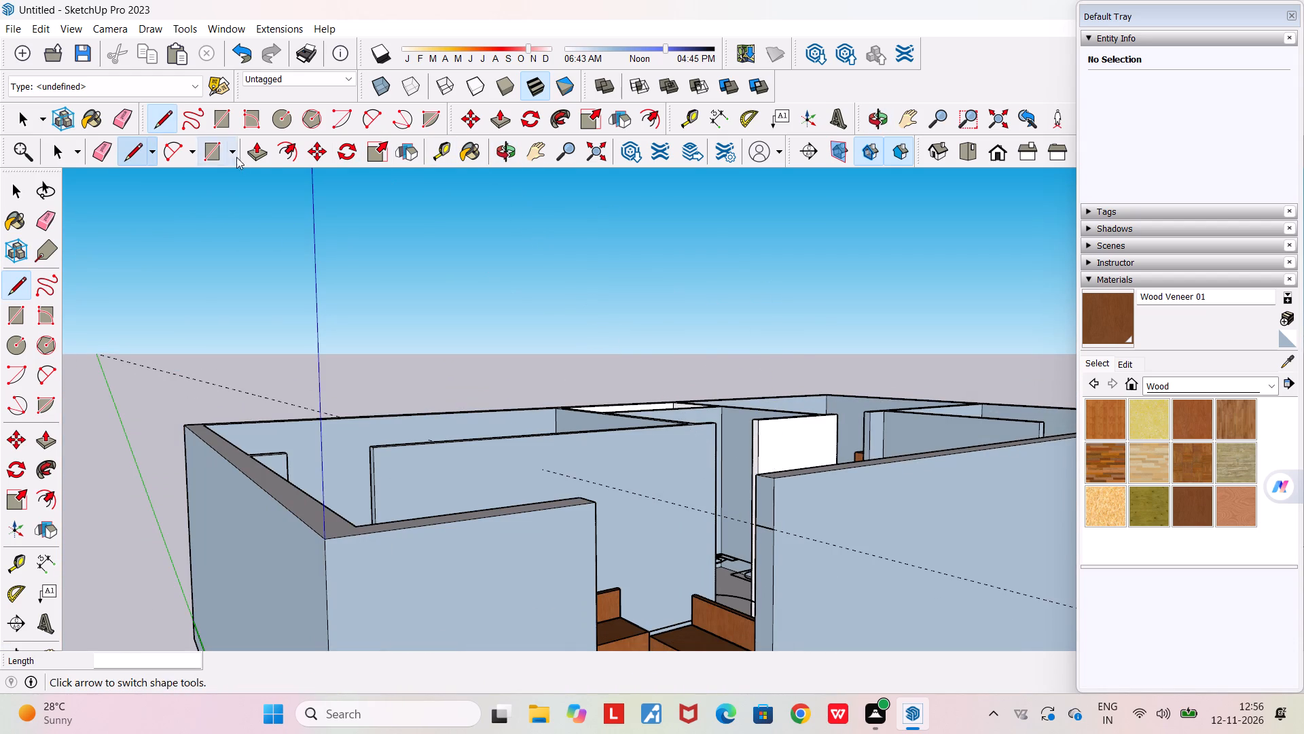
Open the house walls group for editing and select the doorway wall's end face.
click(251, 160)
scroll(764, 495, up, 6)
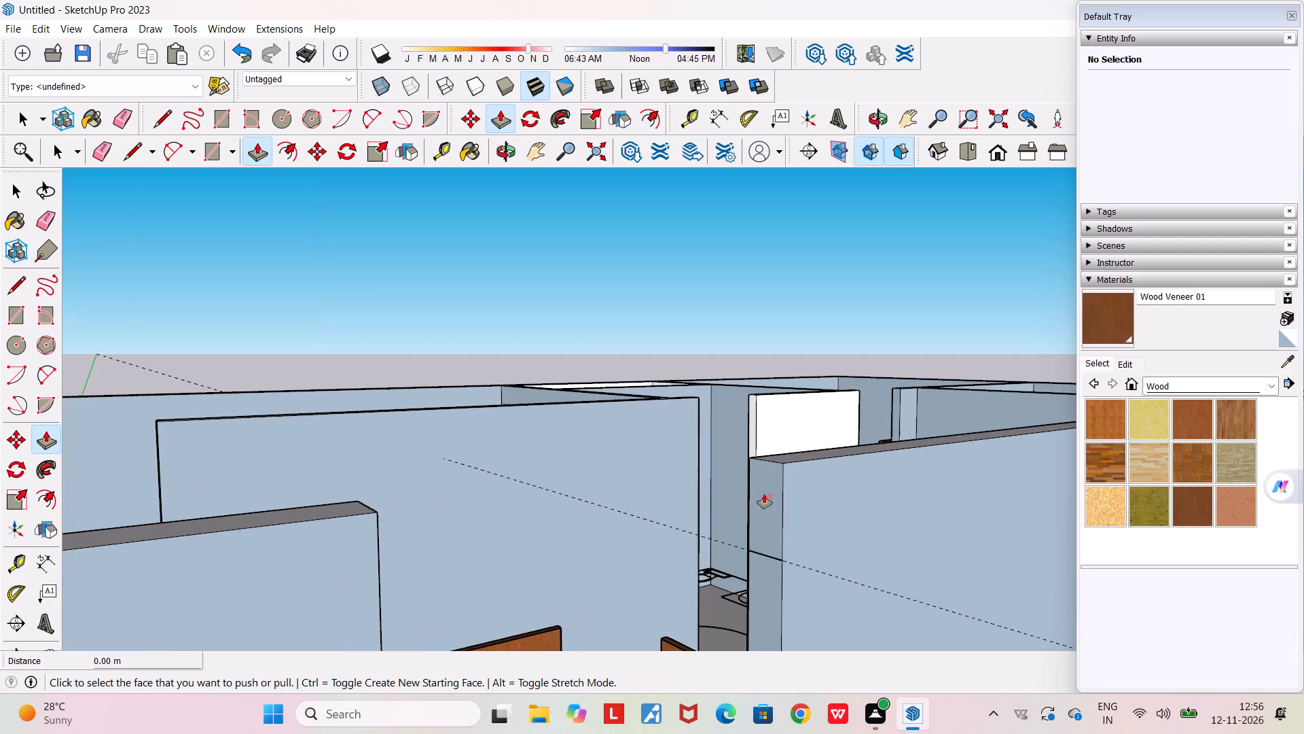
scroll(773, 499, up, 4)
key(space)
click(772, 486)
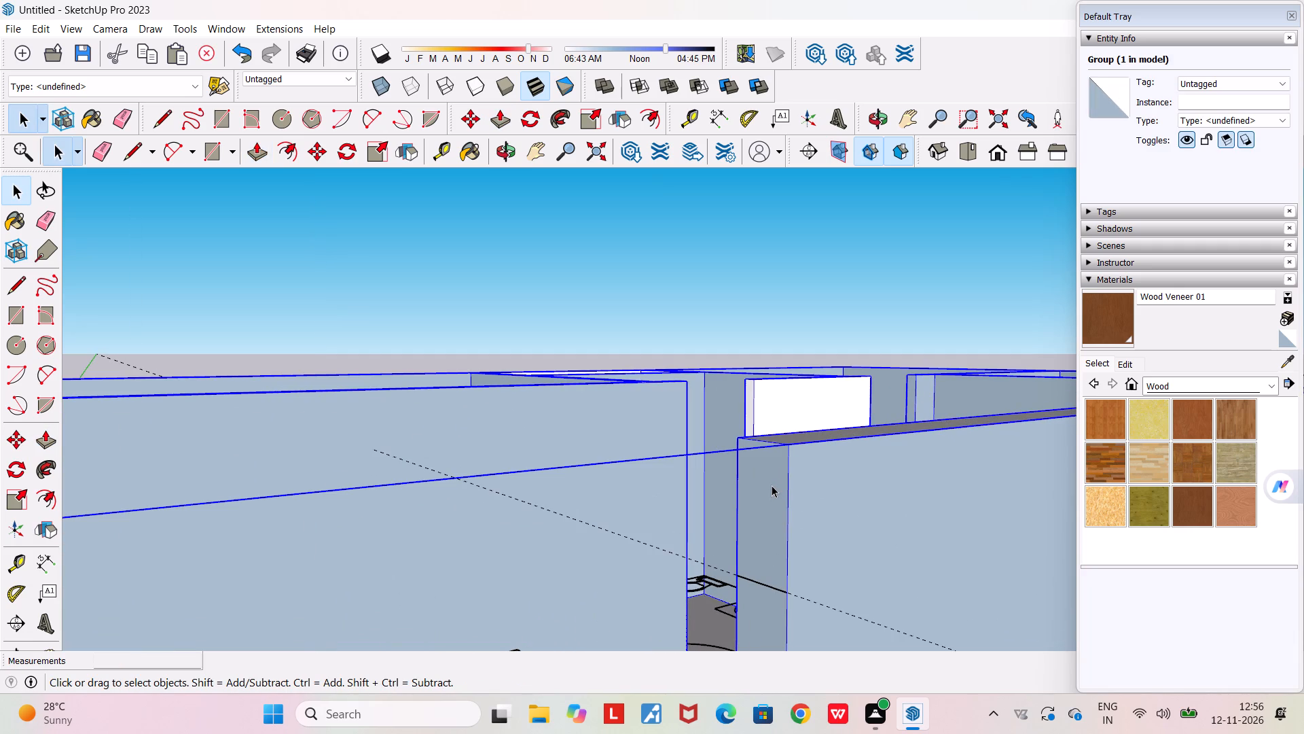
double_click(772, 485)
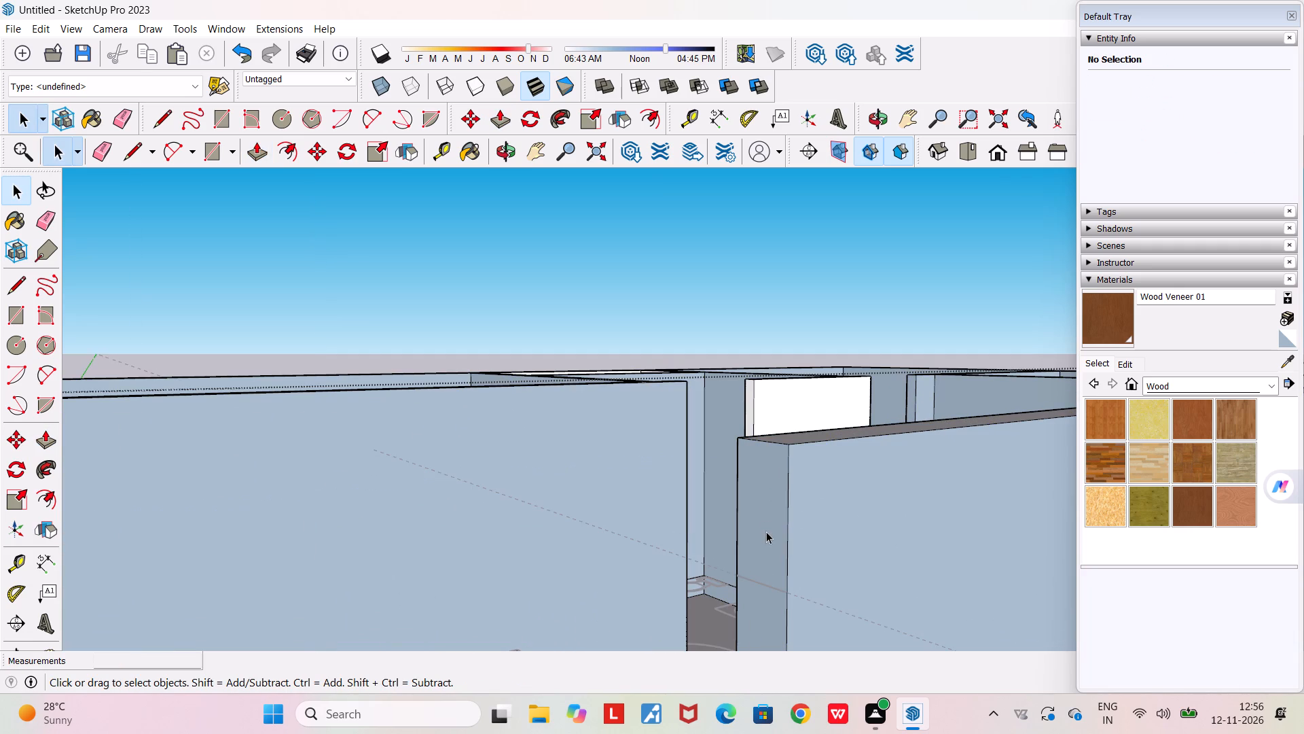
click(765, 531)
Leave the walls group and make one component from the whole house, including its walls and furniture, keeping the default definition name.
scroll(733, 602, down, 6)
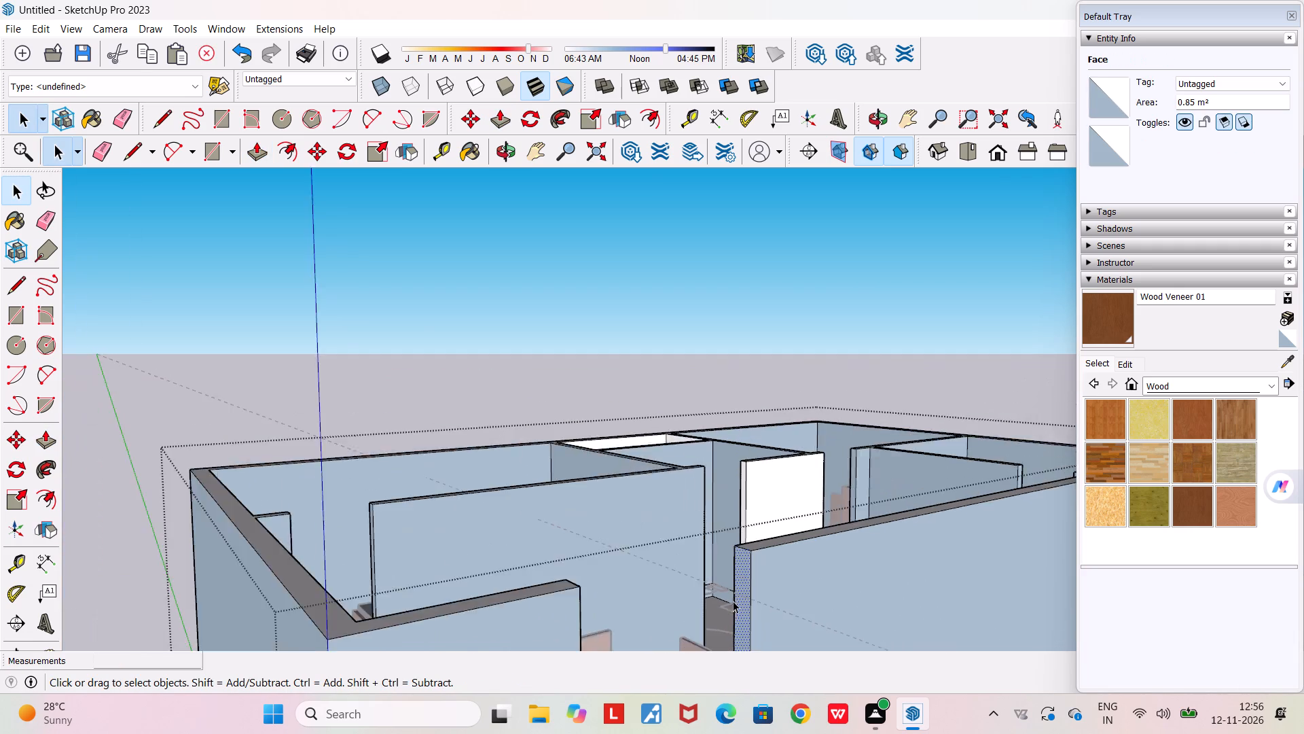
scroll(733, 601, down, 6)
middle_drag(728, 469, 295, 534)
scroll(293, 534, down, 5)
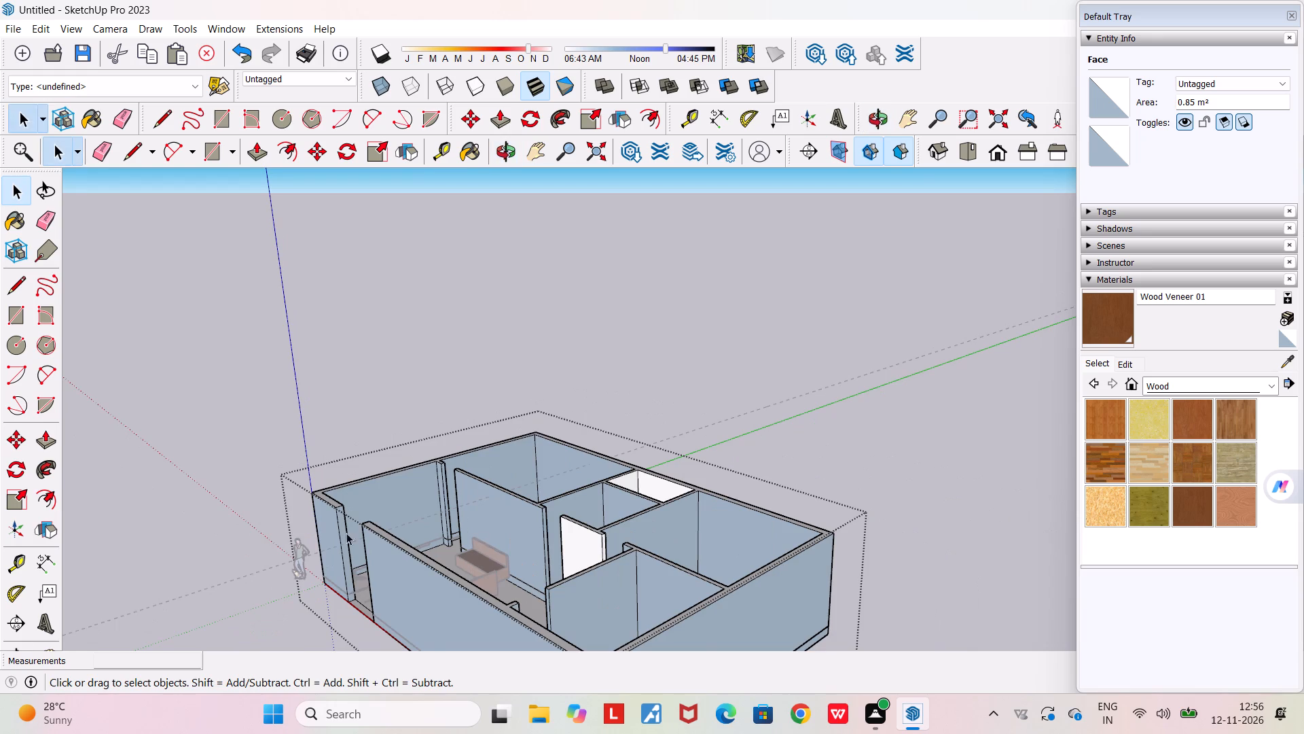
middle_drag(594, 509, 1100, 523)
scroll(1100, 523, down, 4)
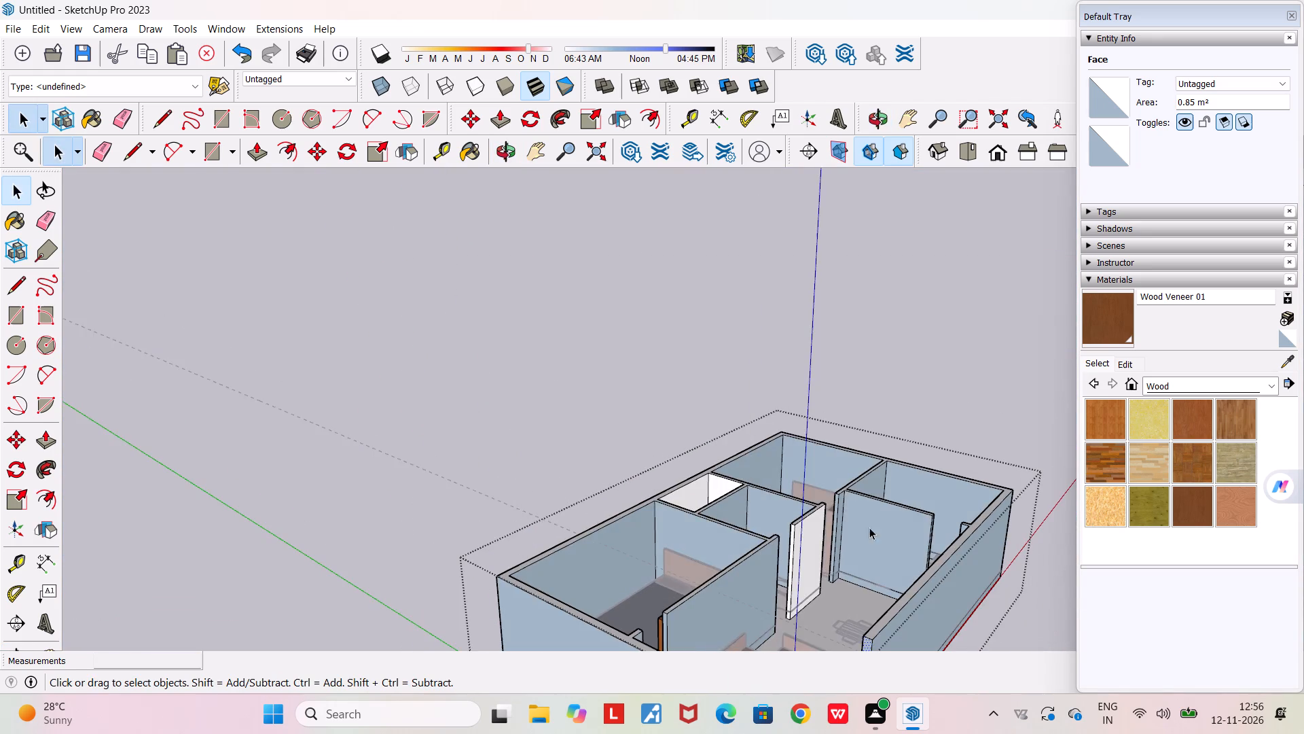
scroll(767, 513, down, 18)
middle_drag(820, 597, 816, 720)
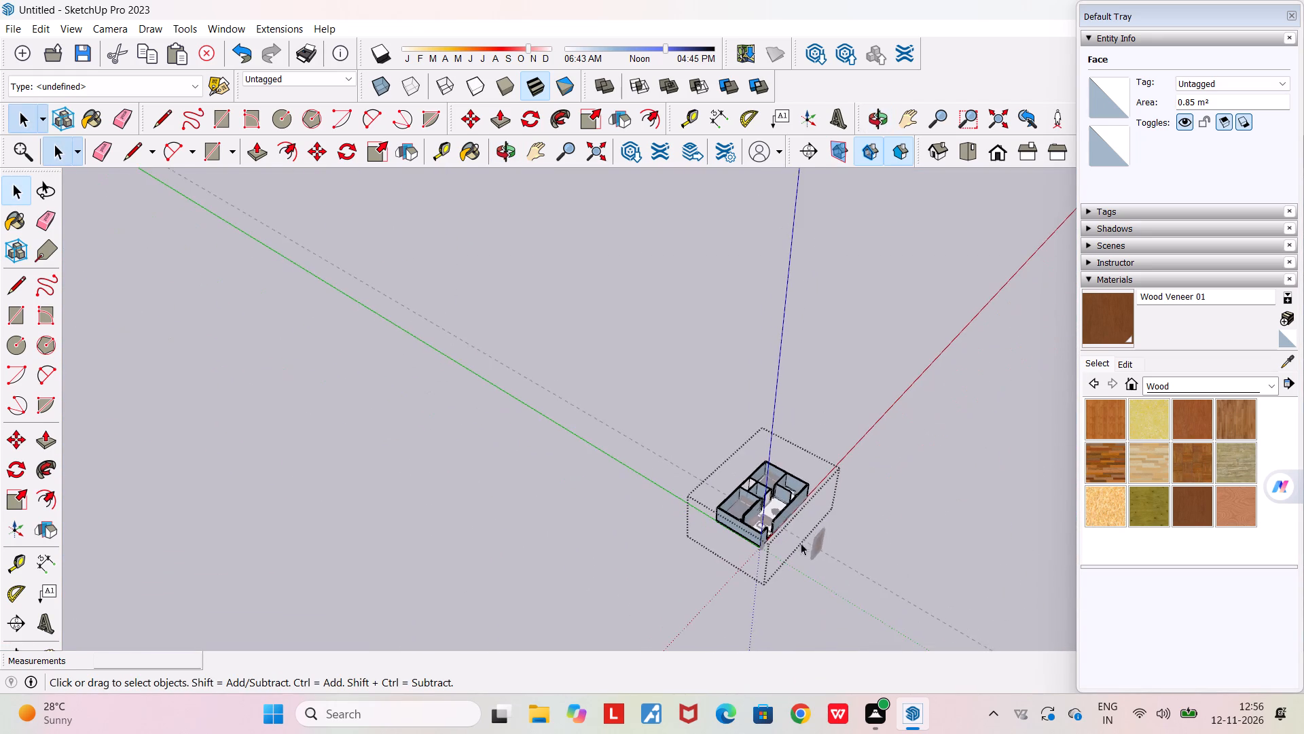
scroll(788, 495, up, 7)
scroll(742, 580, up, 7)
right_click(742, 580)
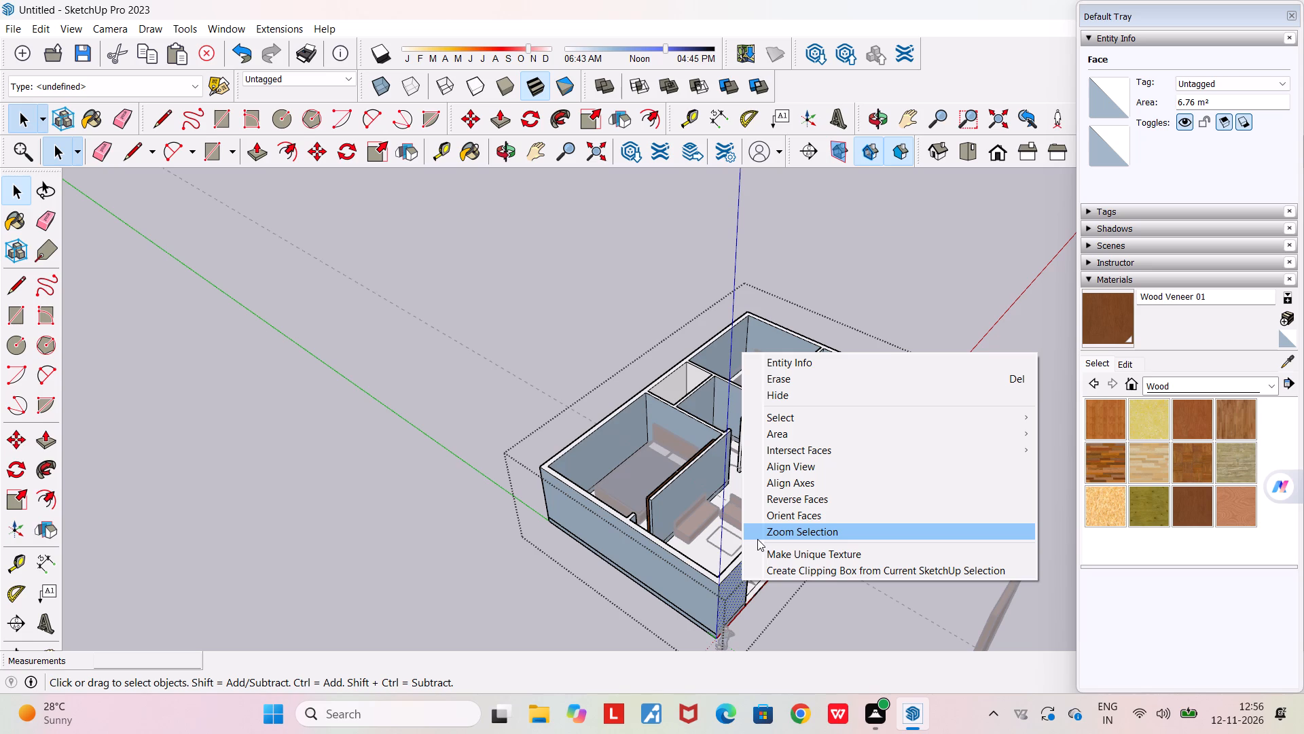
click(551, 244)
drag(435, 246, 1129, 733)
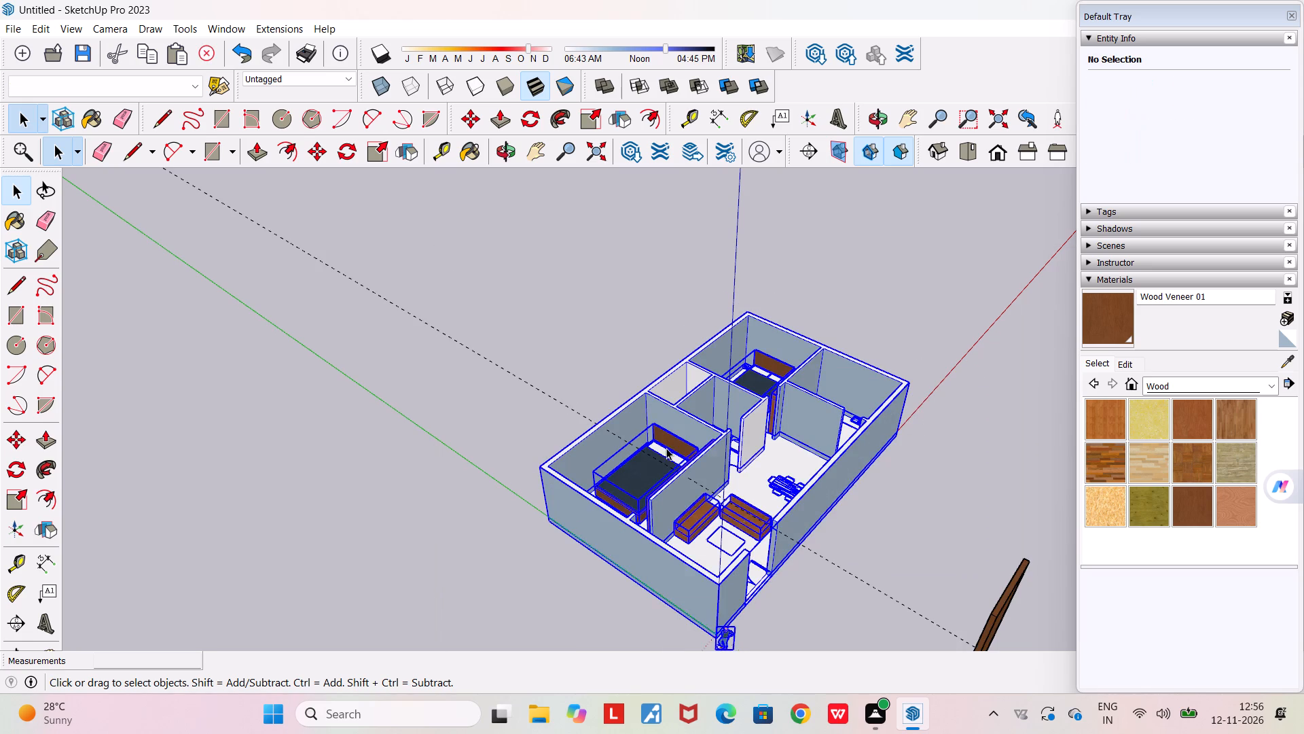
right_click(666, 448)
click(754, 582)
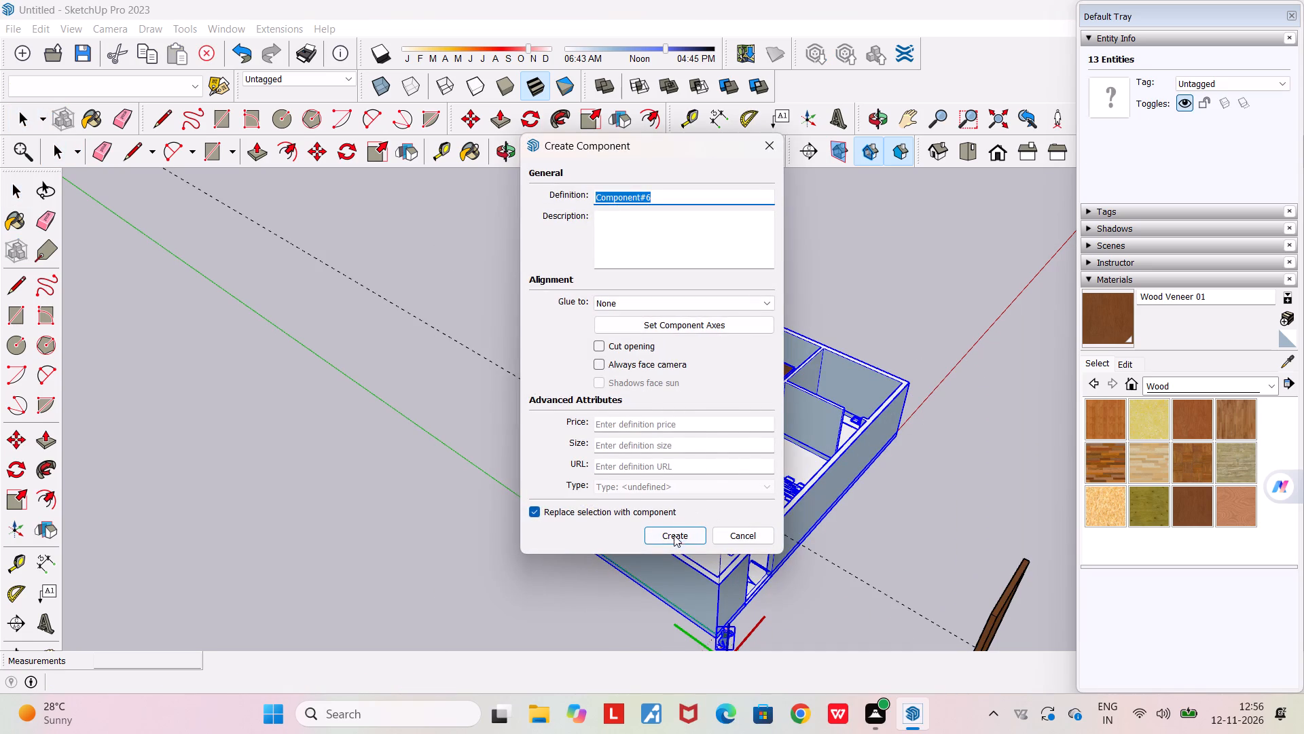
click(674, 538)
scroll(758, 552, up, 6)
click(886, 629)
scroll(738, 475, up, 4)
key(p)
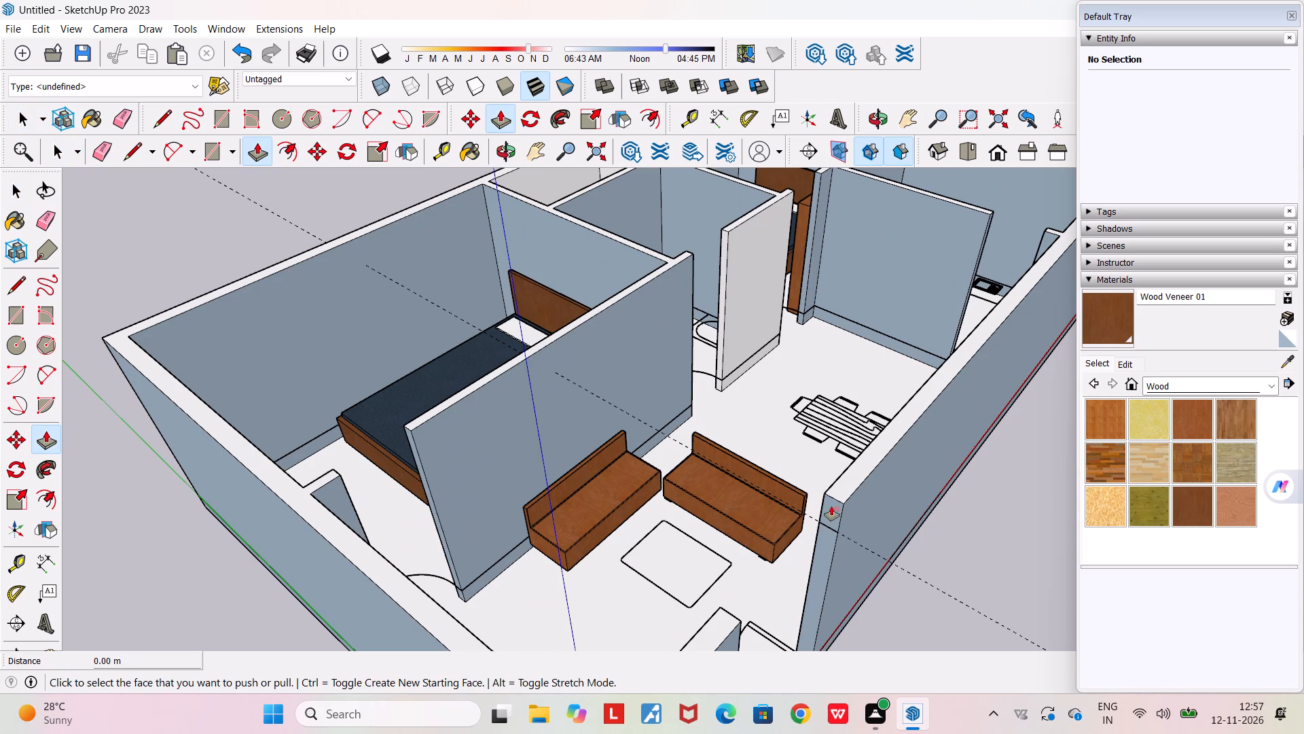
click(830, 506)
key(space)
Open the house component and draw a line about 0.25 m long along the guide across the doorway wall's end face.
double_click(805, 544)
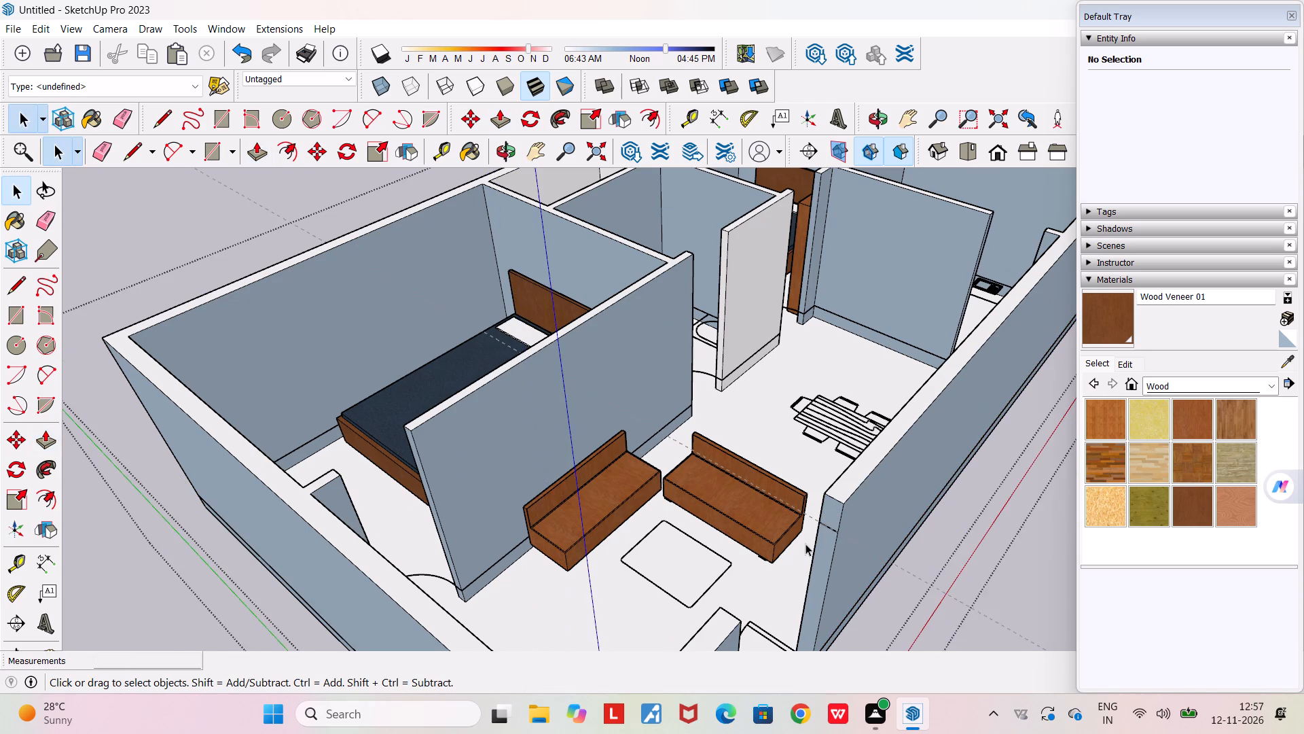
scroll(805, 544, up, 1)
middle_drag(795, 531, 778, 470)
scroll(809, 358, up, 5)
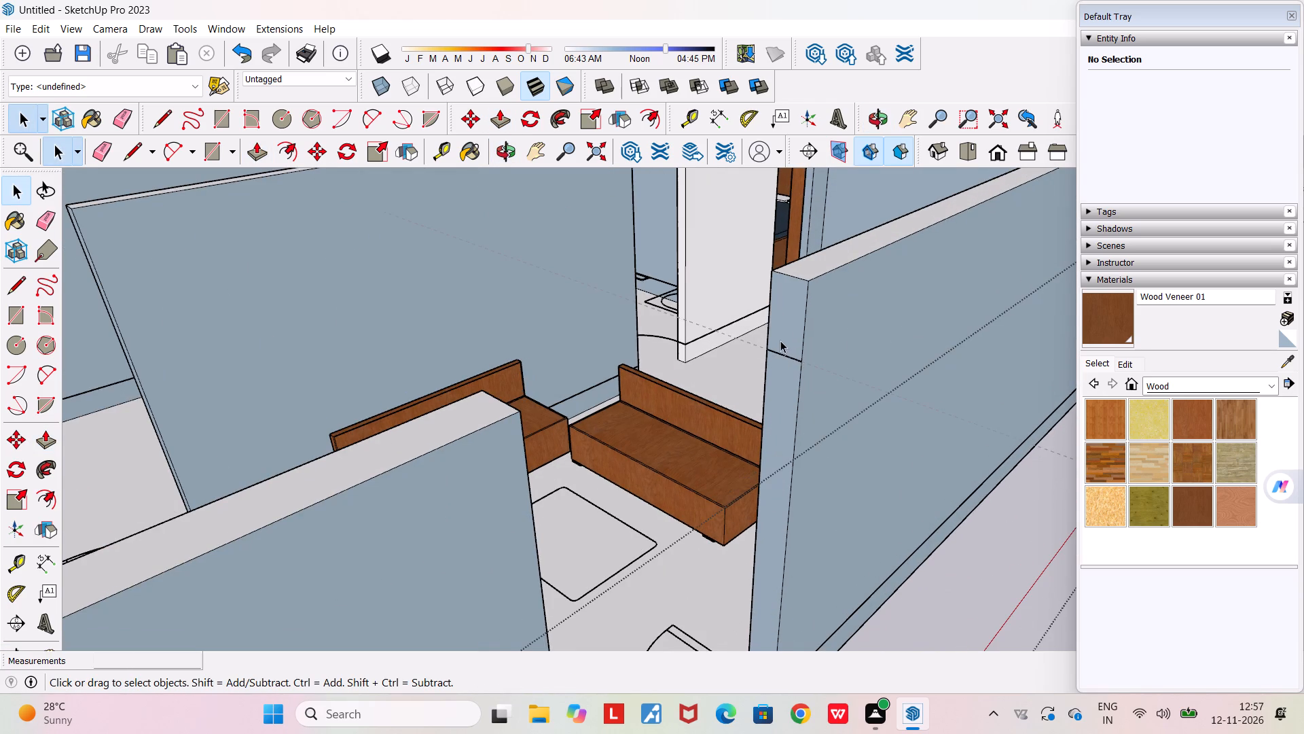
scroll(780, 340, up, 10)
scroll(756, 406, up, 2)
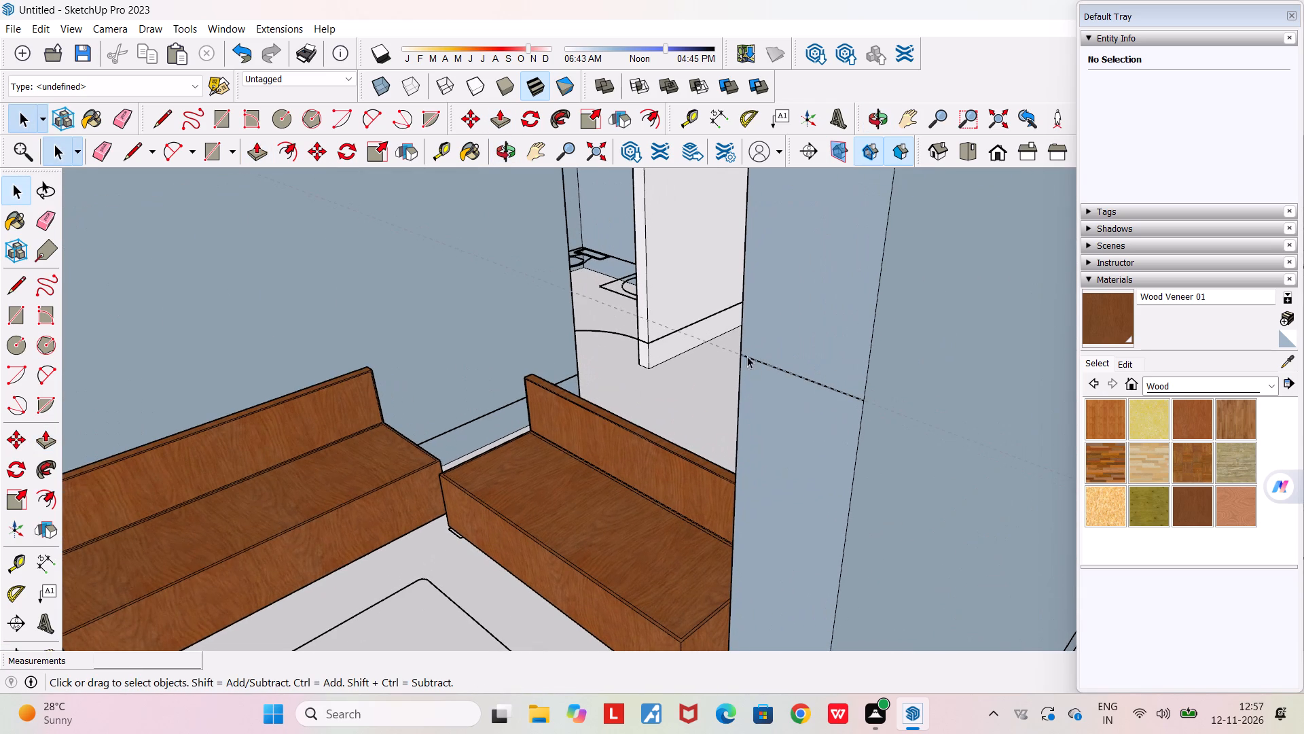
click(163, 122)
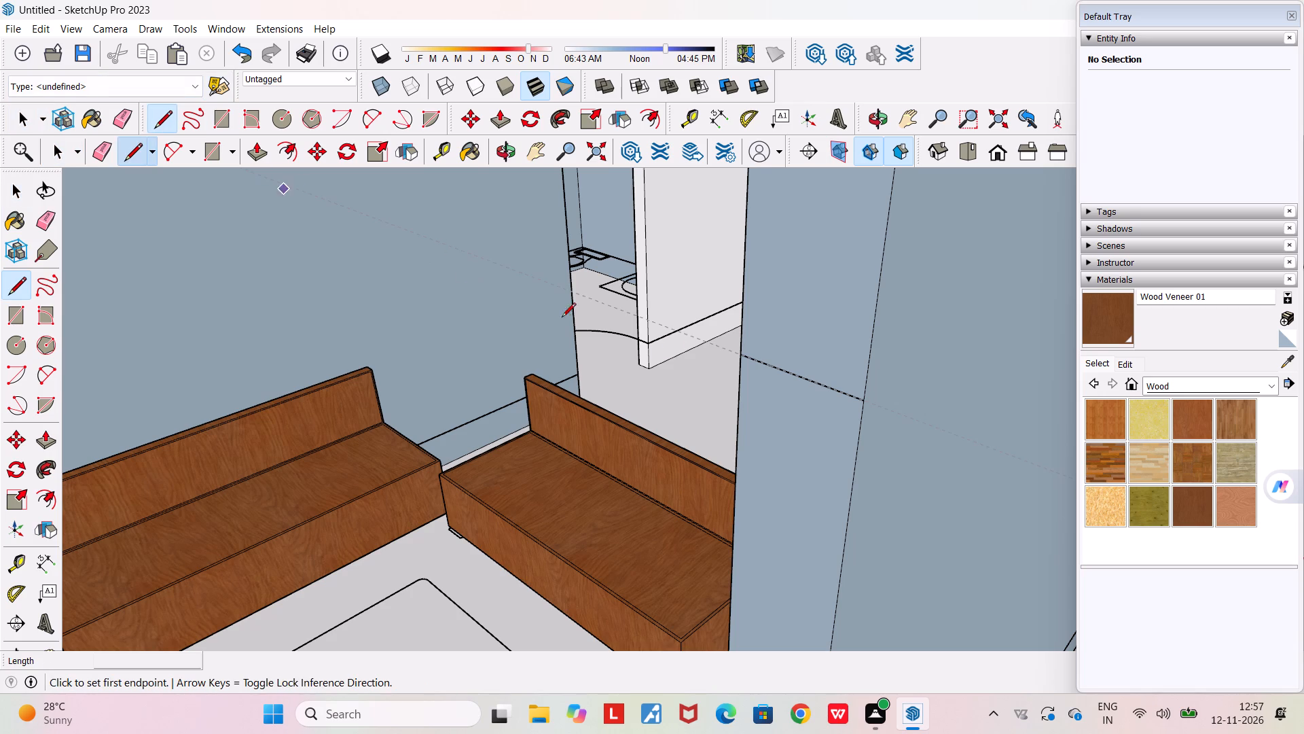
click(742, 360)
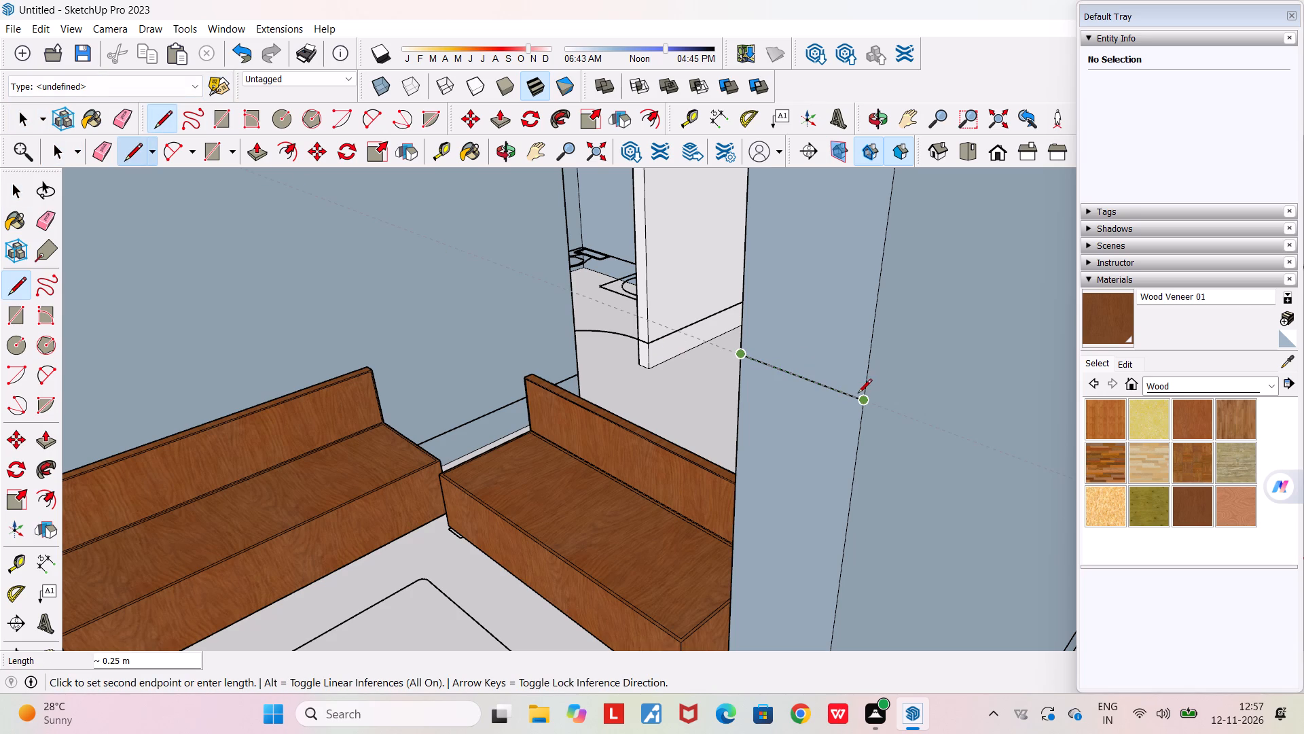
click(860, 396)
scroll(826, 343, up, 1)
scroll(825, 342, down, 5)
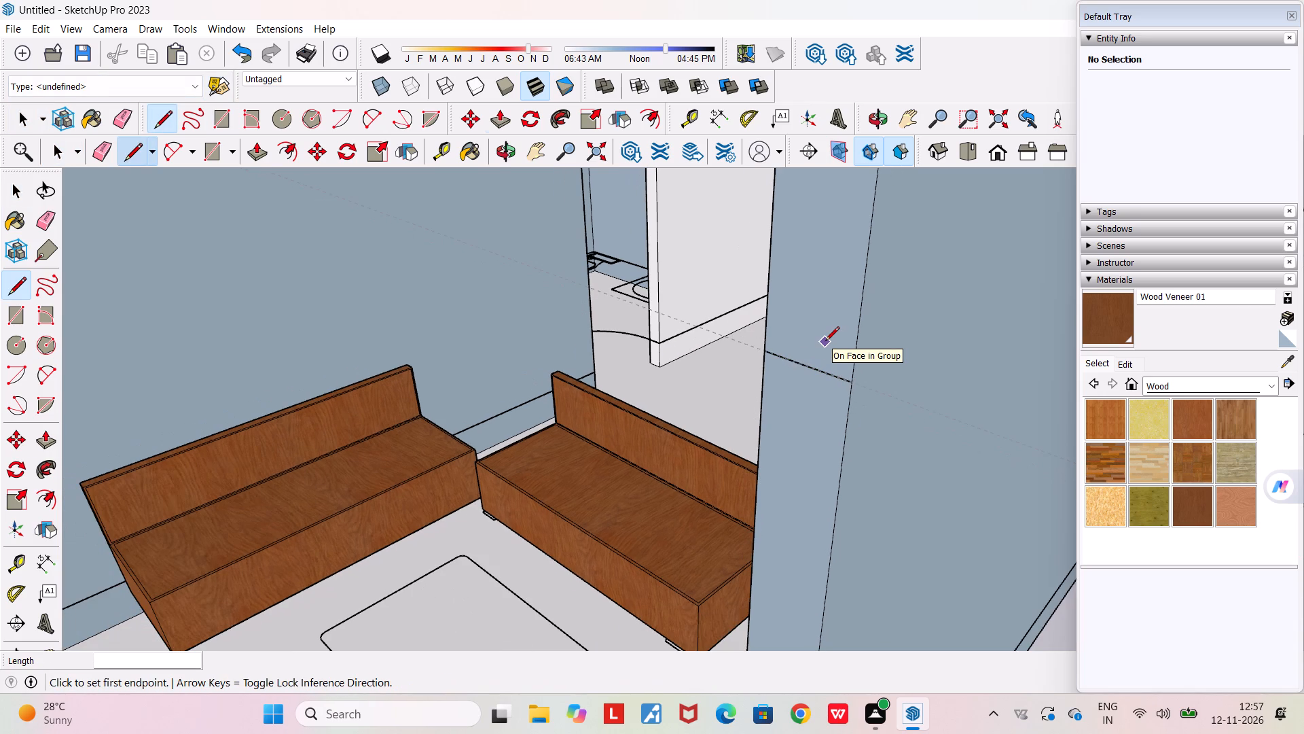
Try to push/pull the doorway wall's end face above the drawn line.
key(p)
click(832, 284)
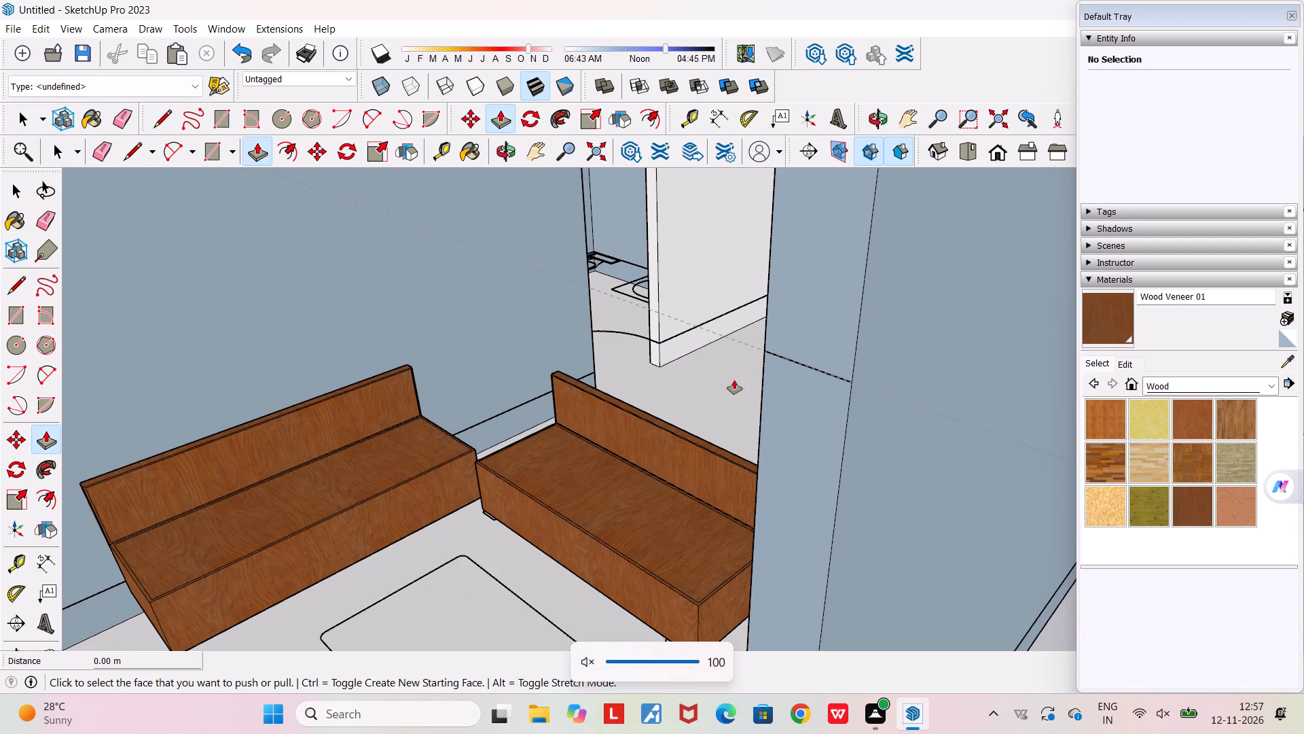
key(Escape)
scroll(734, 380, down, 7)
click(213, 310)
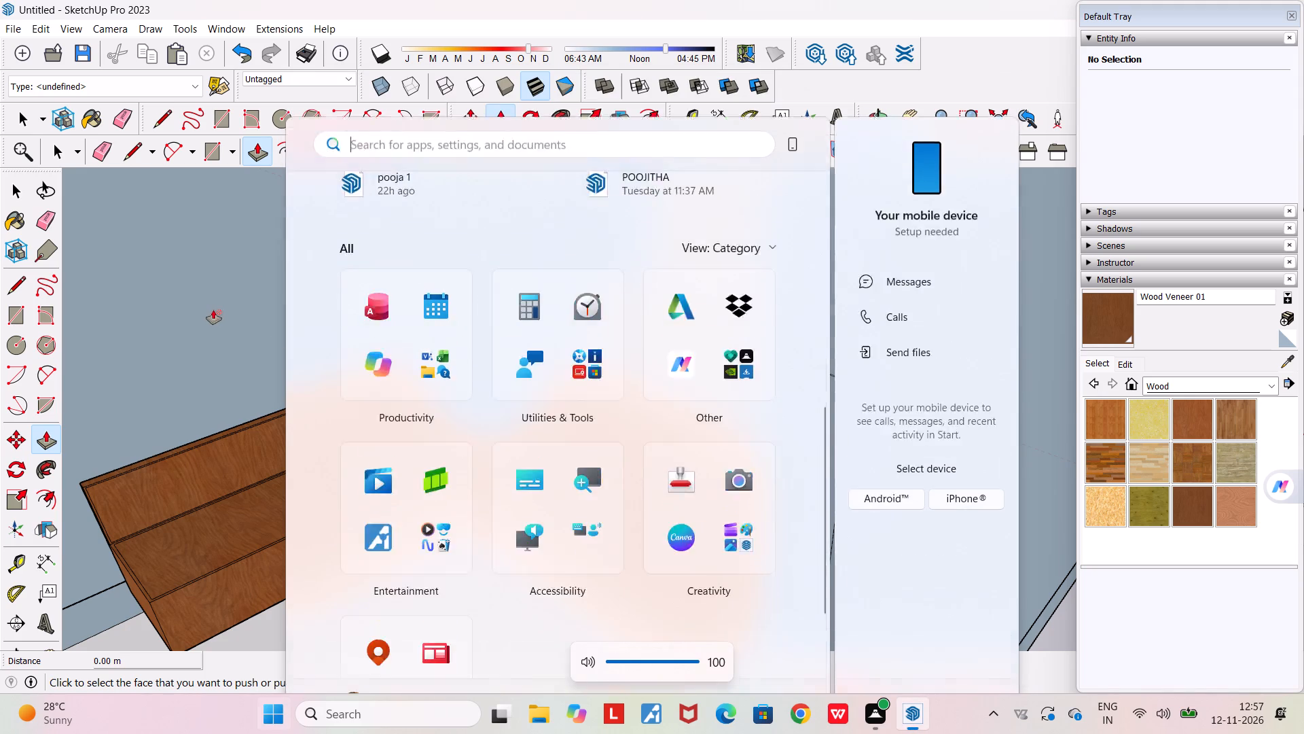
Leave the house component and return to the top level of the model.
scroll(570, 275, down, 9)
middle_drag(642, 366, 580, 410)
scroll(580, 410, down, 4)
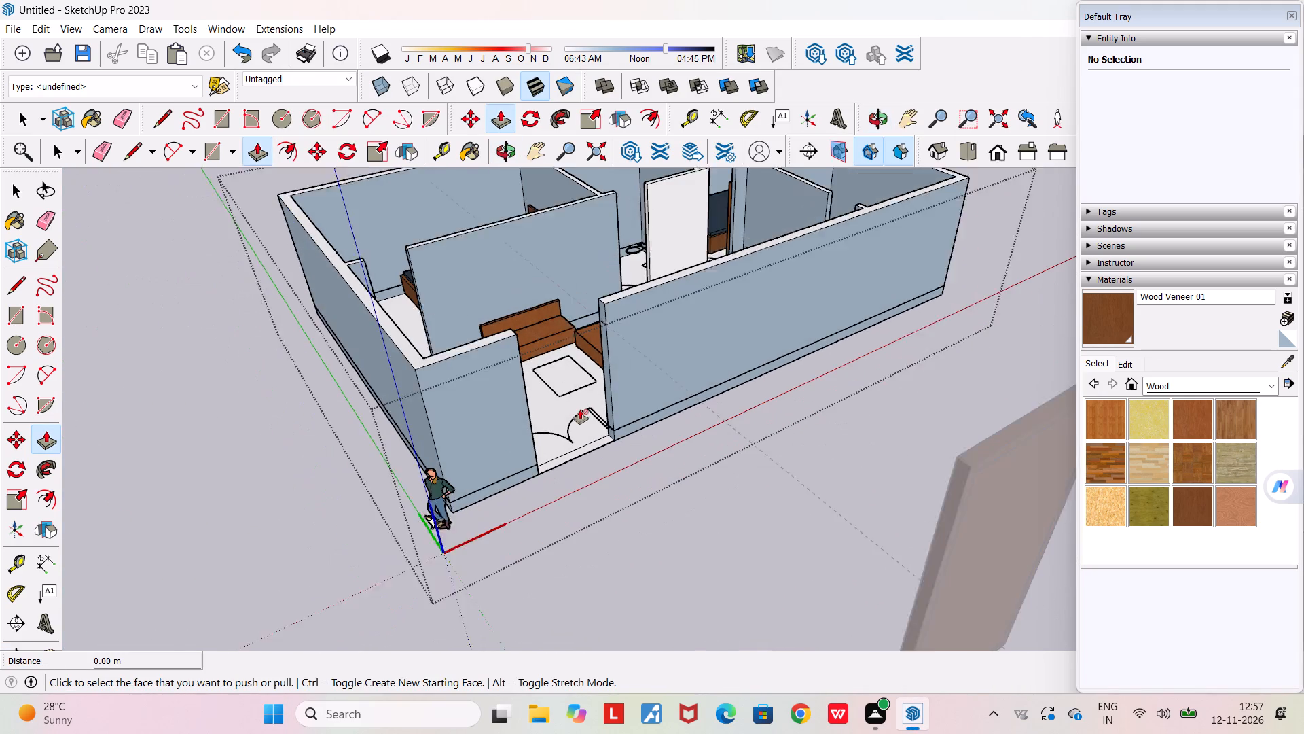
key(space)
key(space)
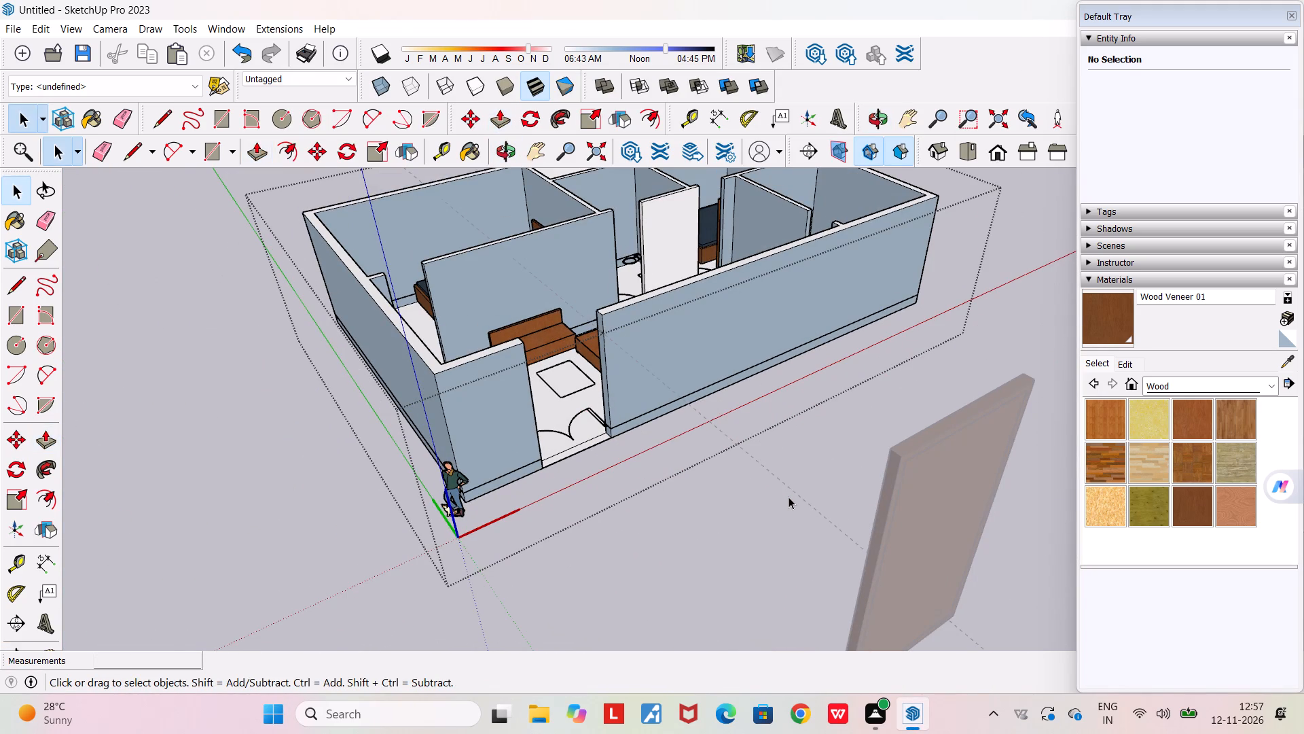
key(space)
key(Escape)
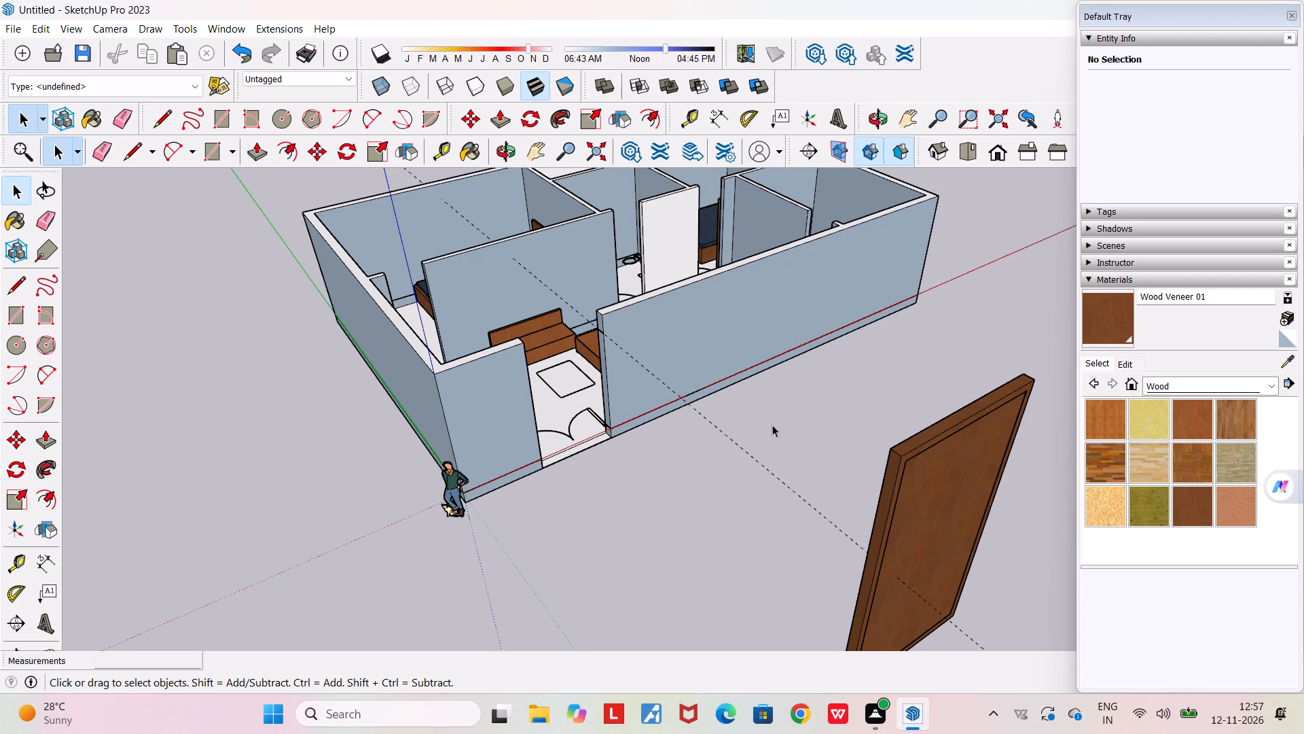
Erase the remaining guide that runs through the front doorway.
key(e)
drag(793, 425, 672, 577)
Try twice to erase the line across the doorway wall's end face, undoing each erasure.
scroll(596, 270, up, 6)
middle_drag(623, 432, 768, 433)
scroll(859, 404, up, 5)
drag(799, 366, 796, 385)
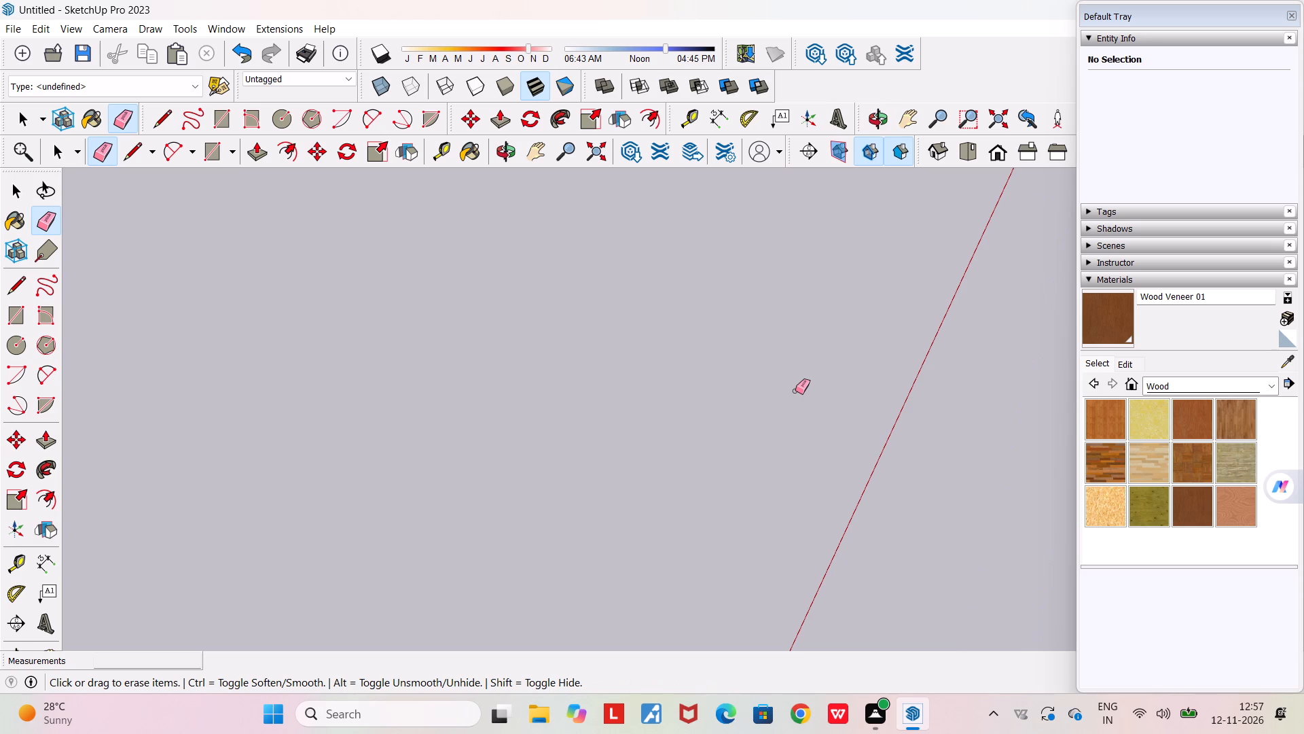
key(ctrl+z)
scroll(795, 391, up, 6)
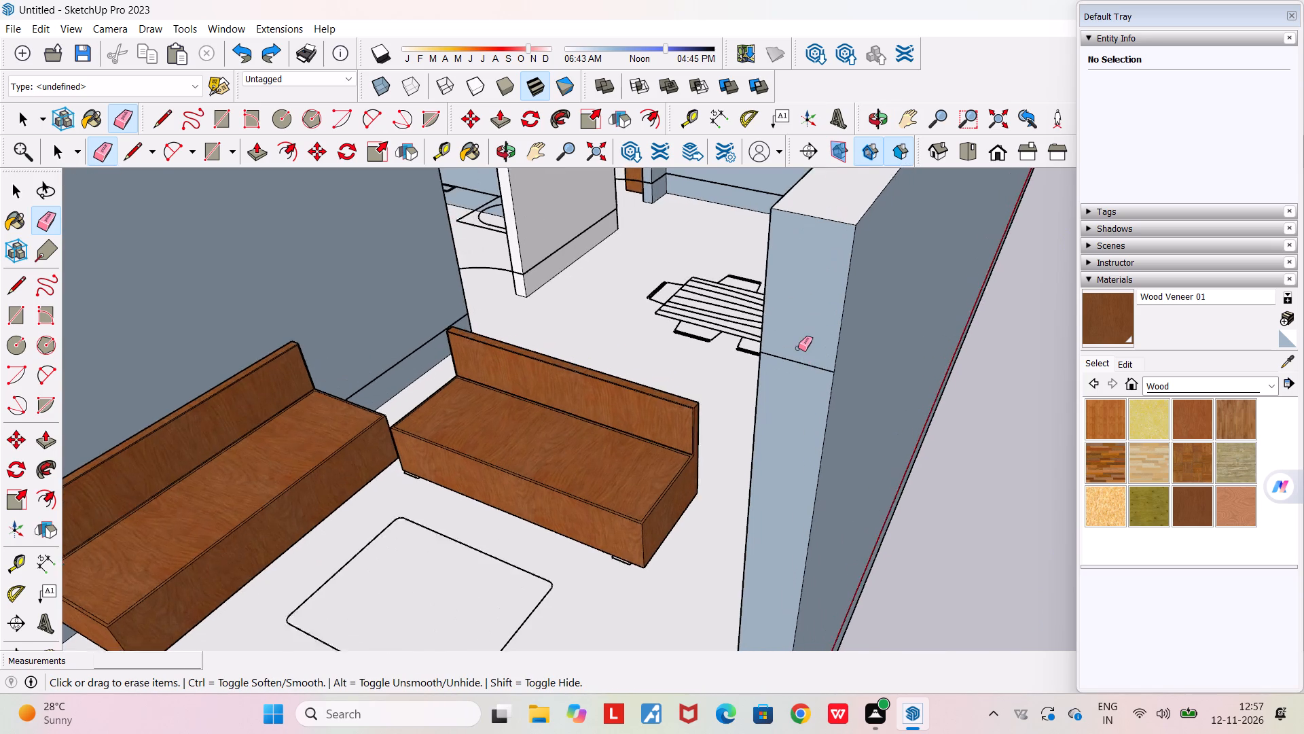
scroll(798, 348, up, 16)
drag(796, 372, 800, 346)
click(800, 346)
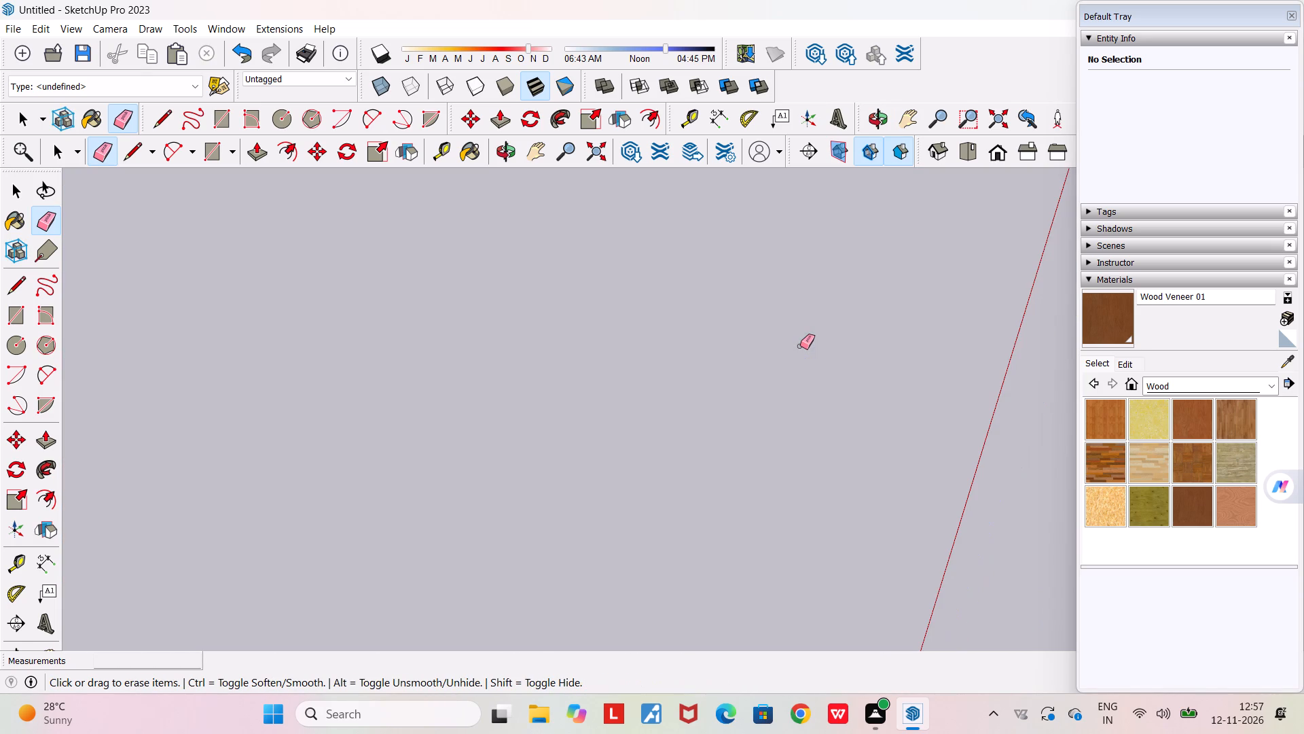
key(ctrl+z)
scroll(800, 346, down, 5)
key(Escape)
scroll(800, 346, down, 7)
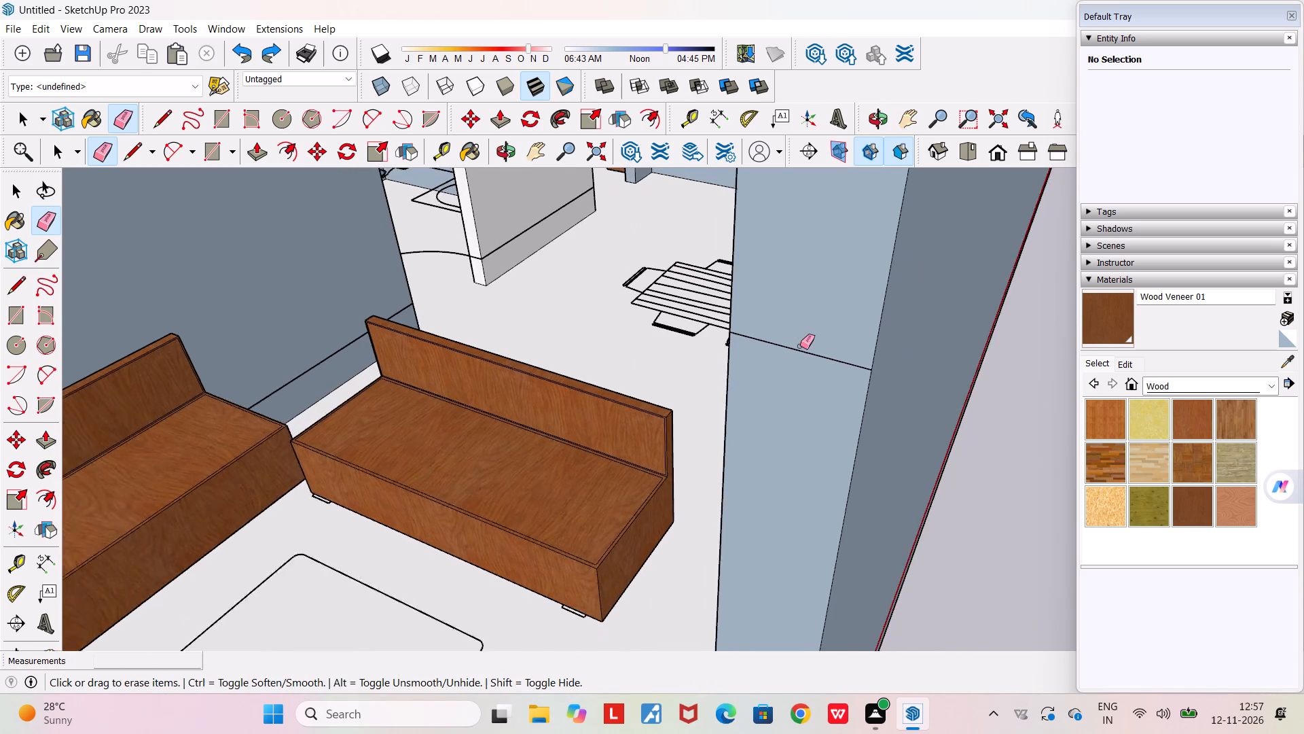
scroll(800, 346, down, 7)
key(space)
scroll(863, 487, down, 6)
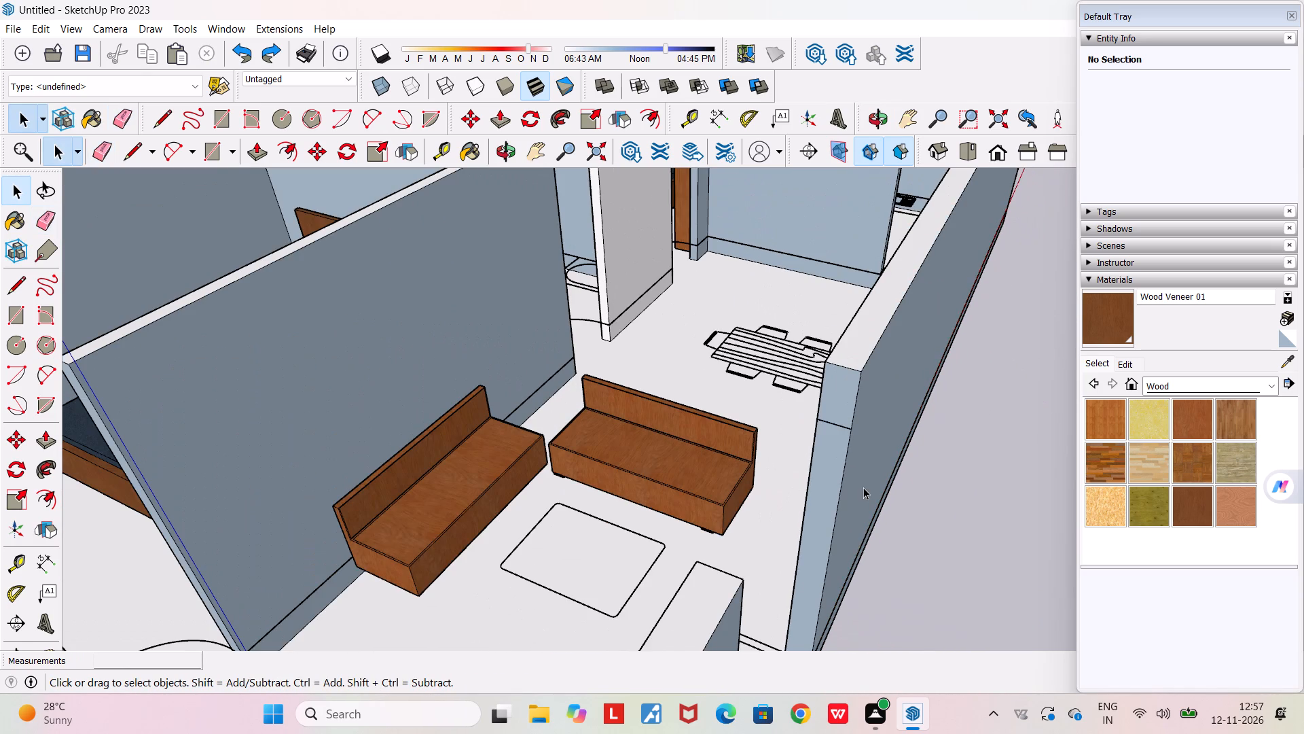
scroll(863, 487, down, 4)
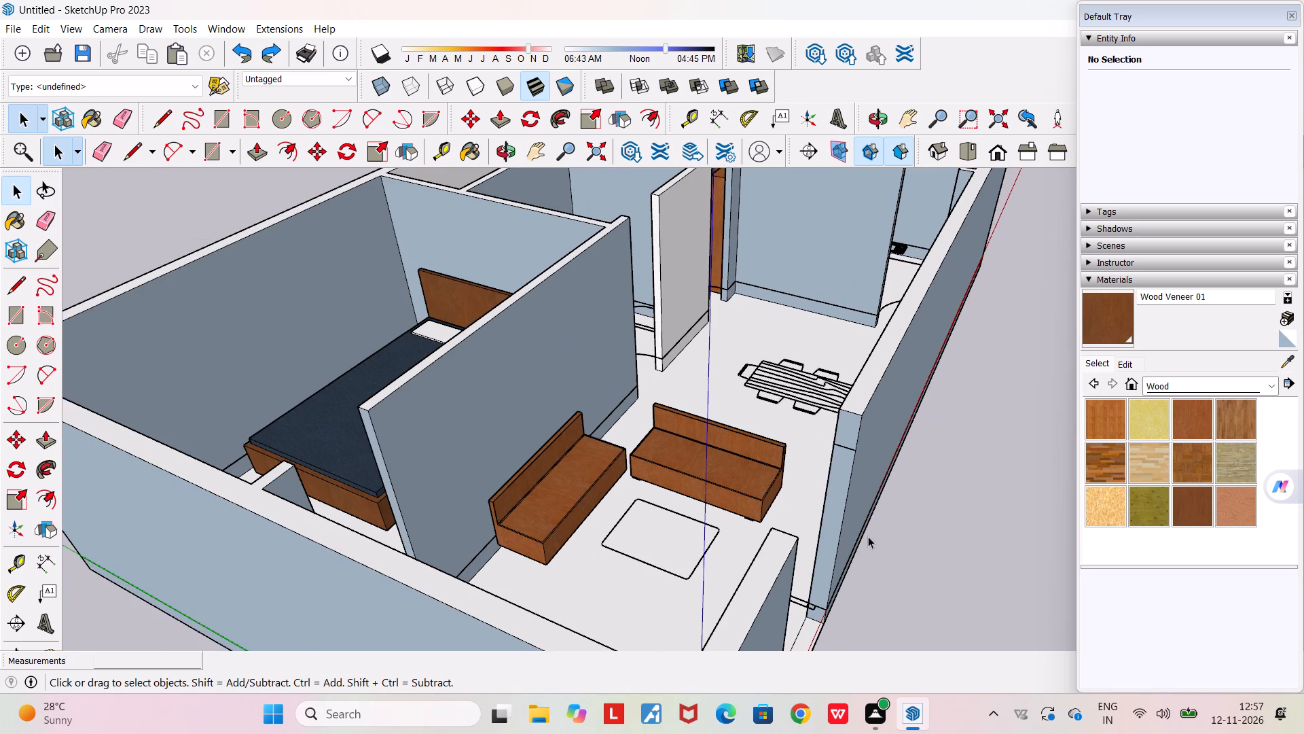
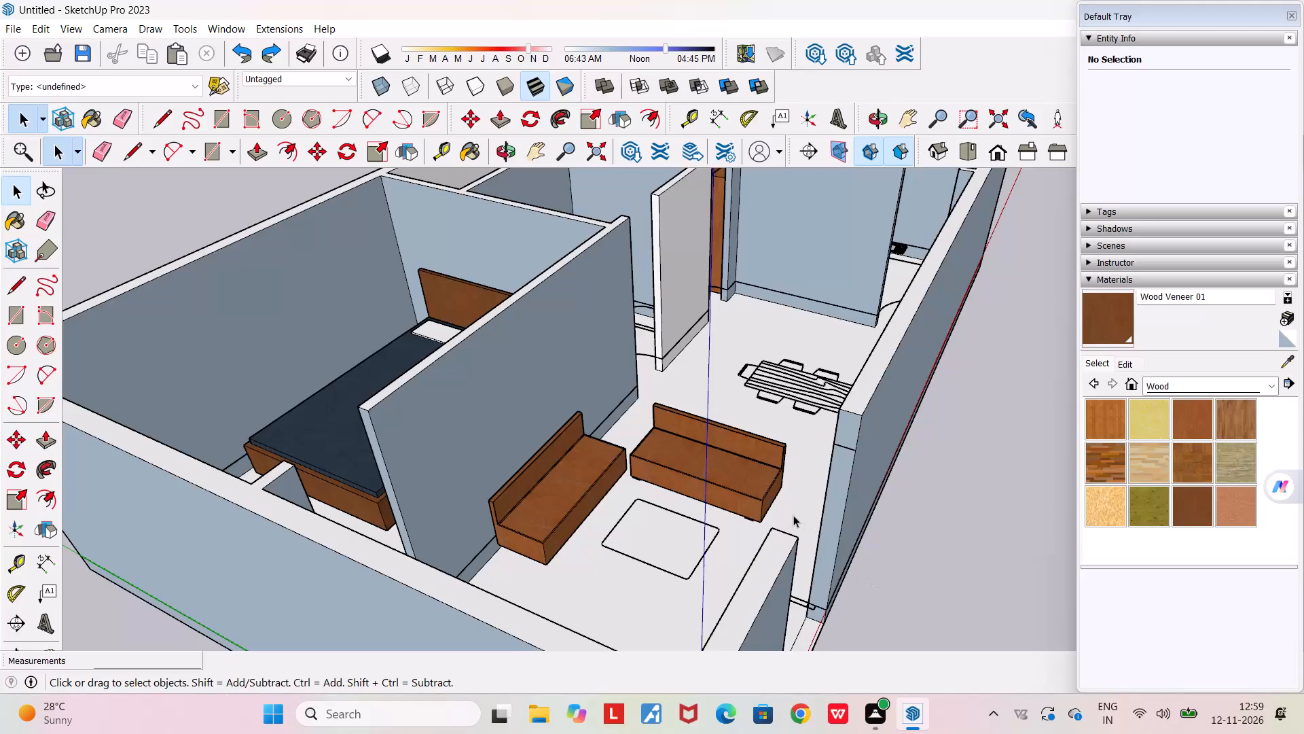
Examine the living area and its two wooden sofas, opening the sofa nearer the dining table and leaving it again.
key(Escape)
middle_drag(714, 533, 641, 544)
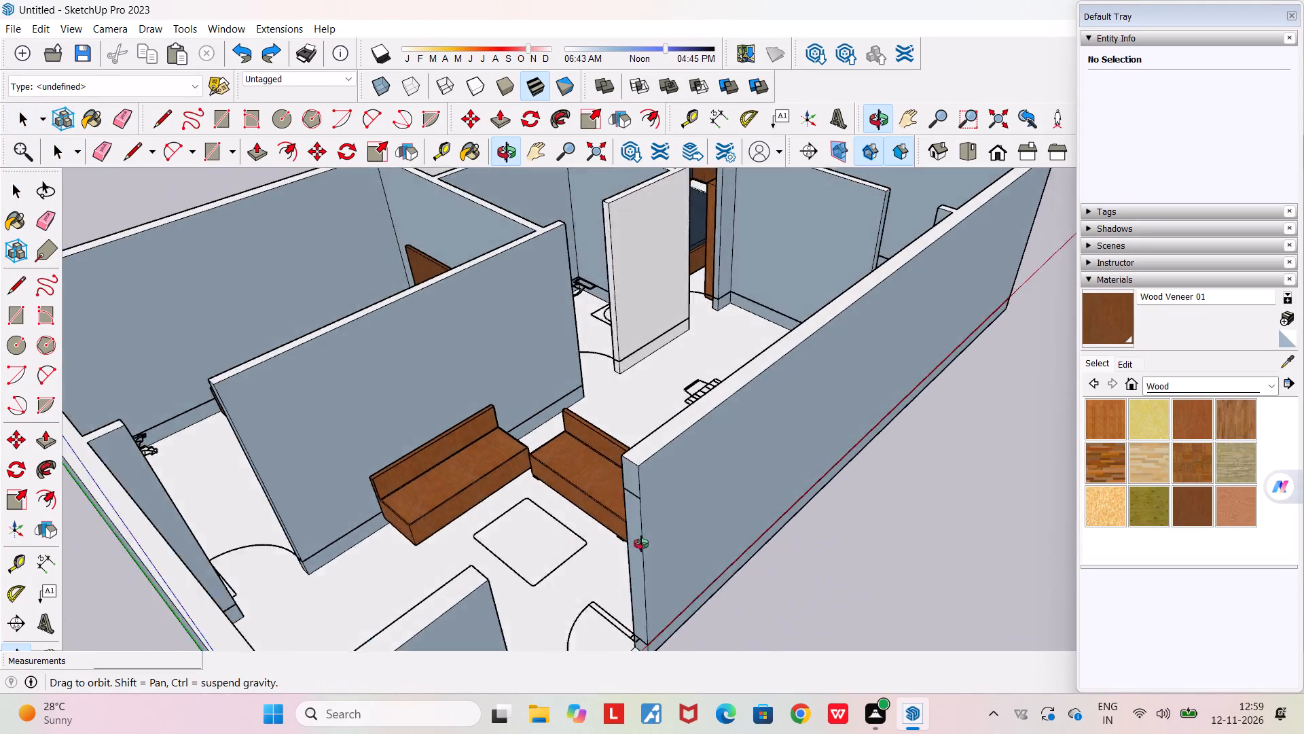
middle_drag(641, 544, 649, 538)
scroll(649, 538, down, 5)
middle_drag(633, 561, 626, 649)
scroll(570, 544, up, 5)
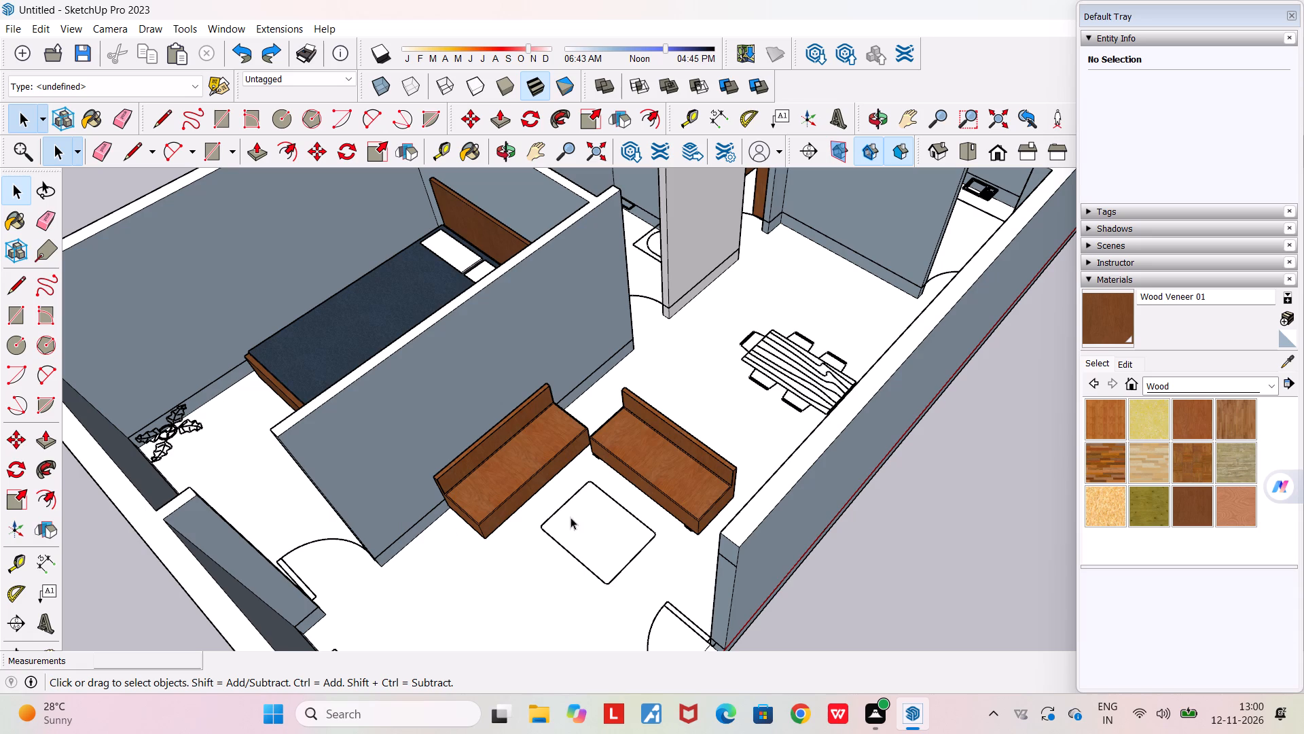
click(632, 470)
scroll(632, 470, up, 4)
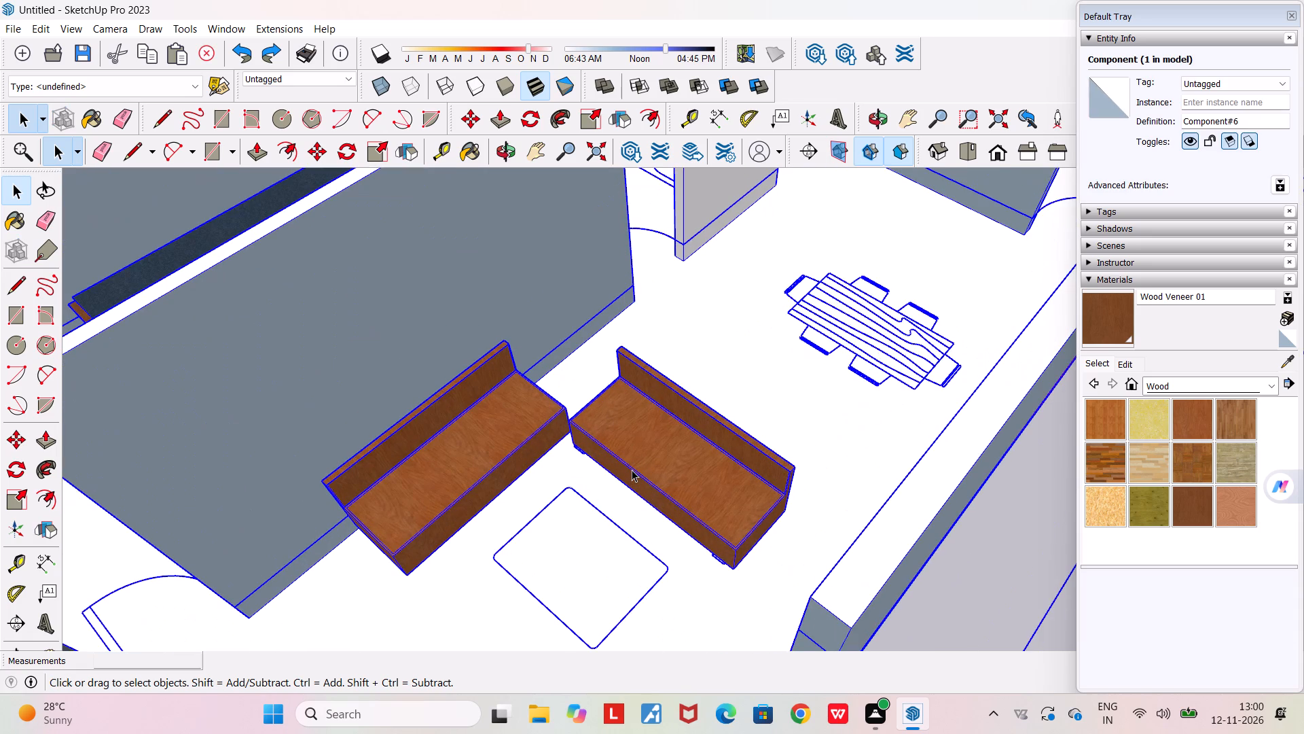
double_click(632, 470)
triple_click(632, 470)
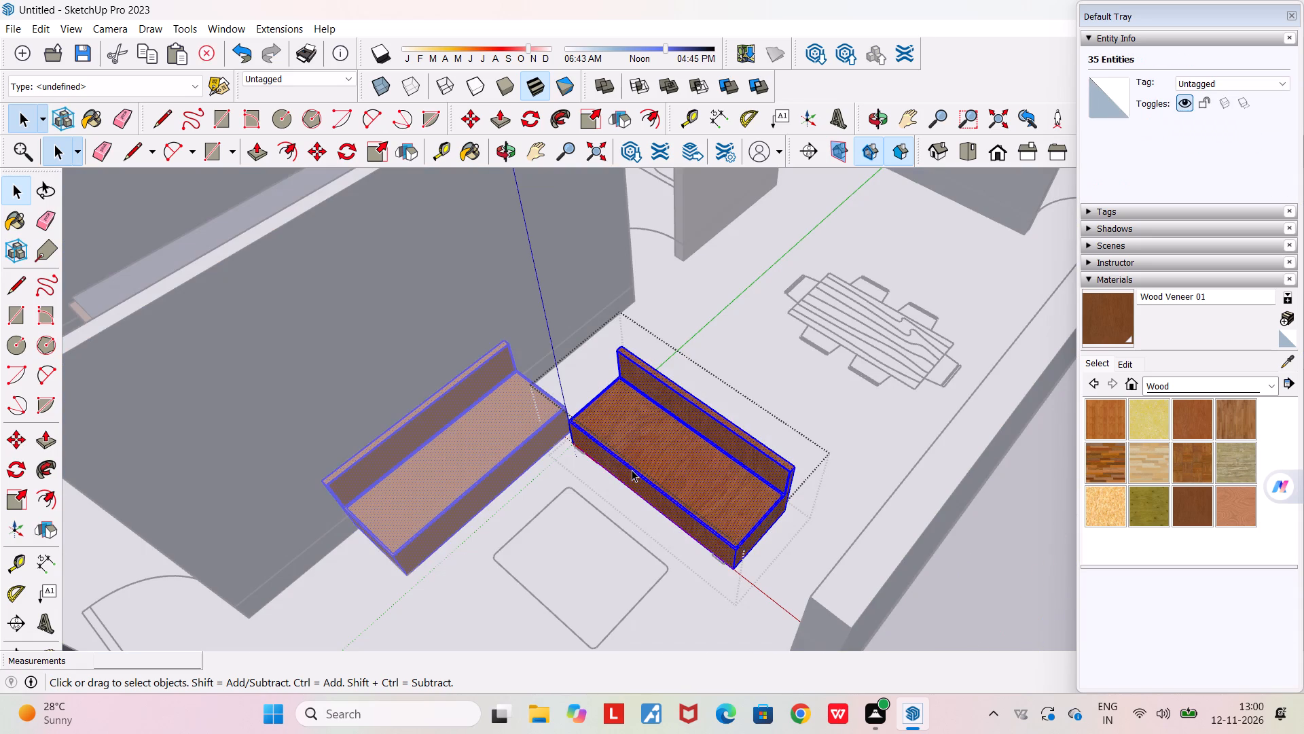
key(space)
double_click(949, 582)
scroll(949, 582, down, 7)
middle_drag(937, 572, 916, 504)
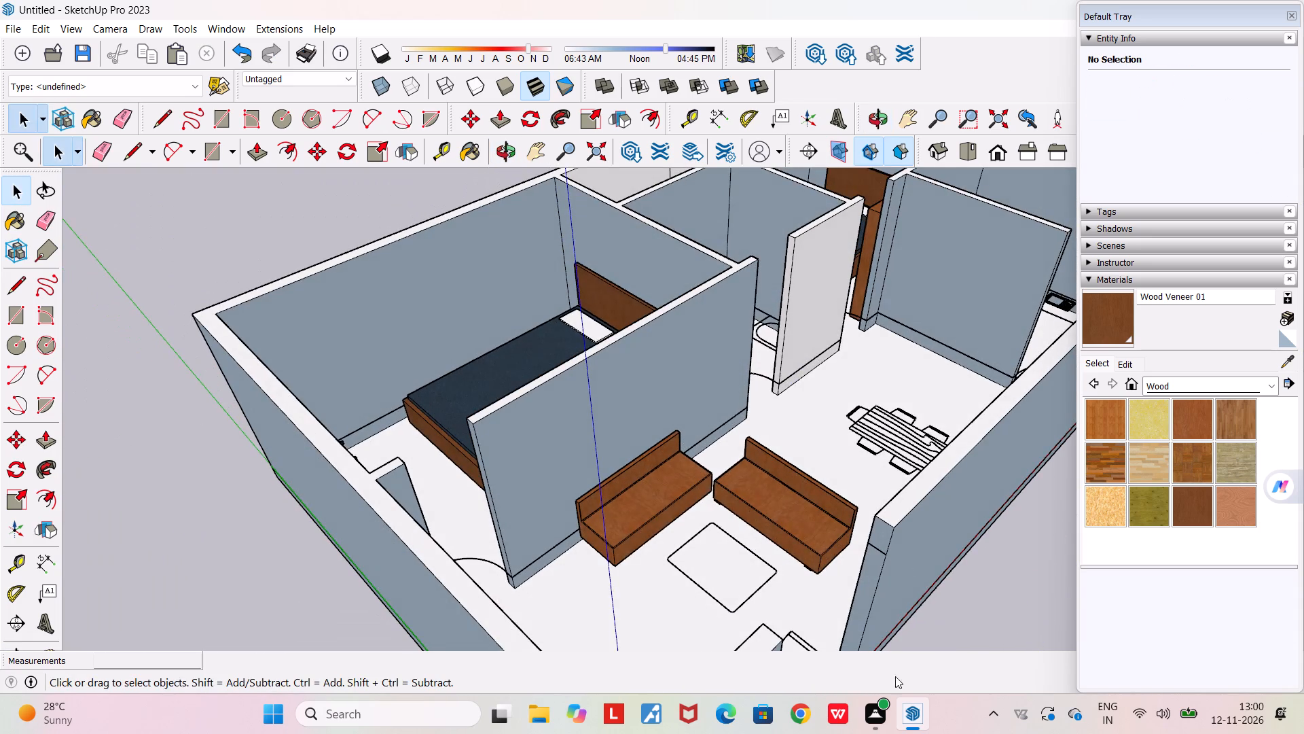
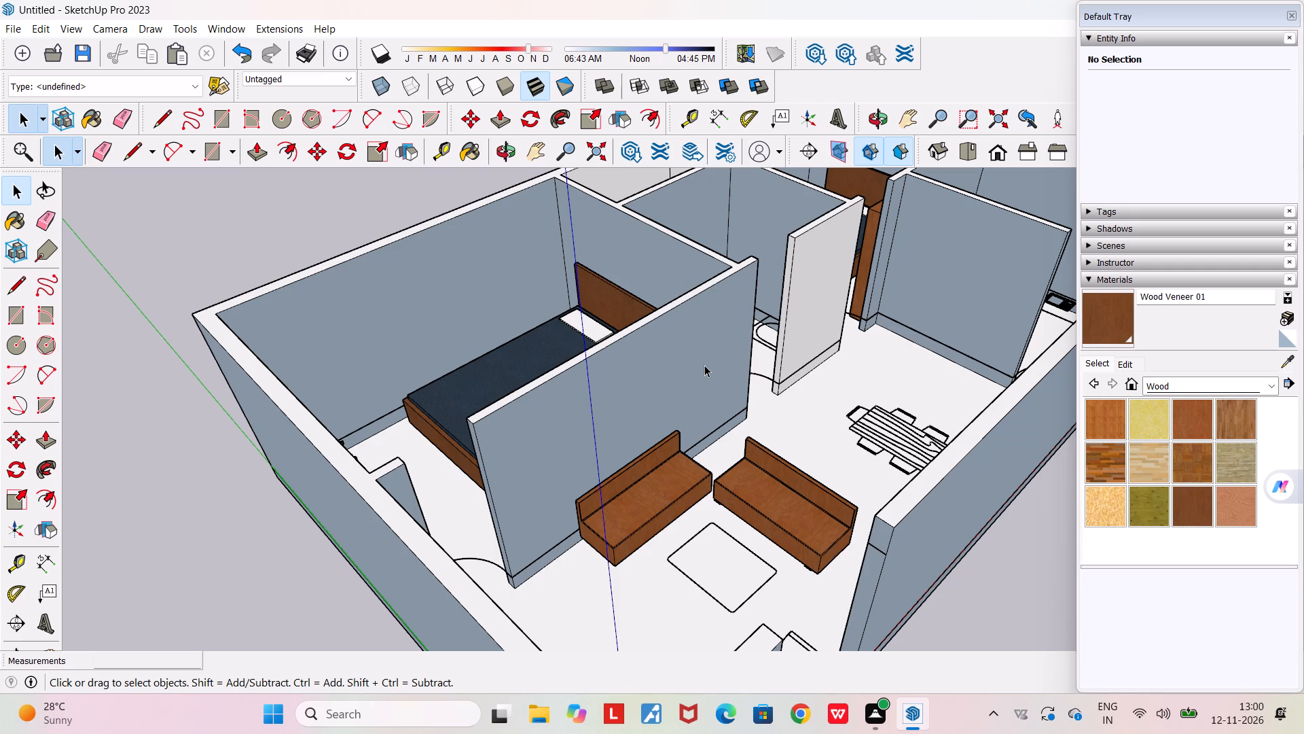
Delete the short horizontal edge across the end face of the long living-area wall beside the front doorway.
scroll(624, 237, down, 3)
middle_drag(608, 287, 749, 338)
scroll(749, 338, down, 3)
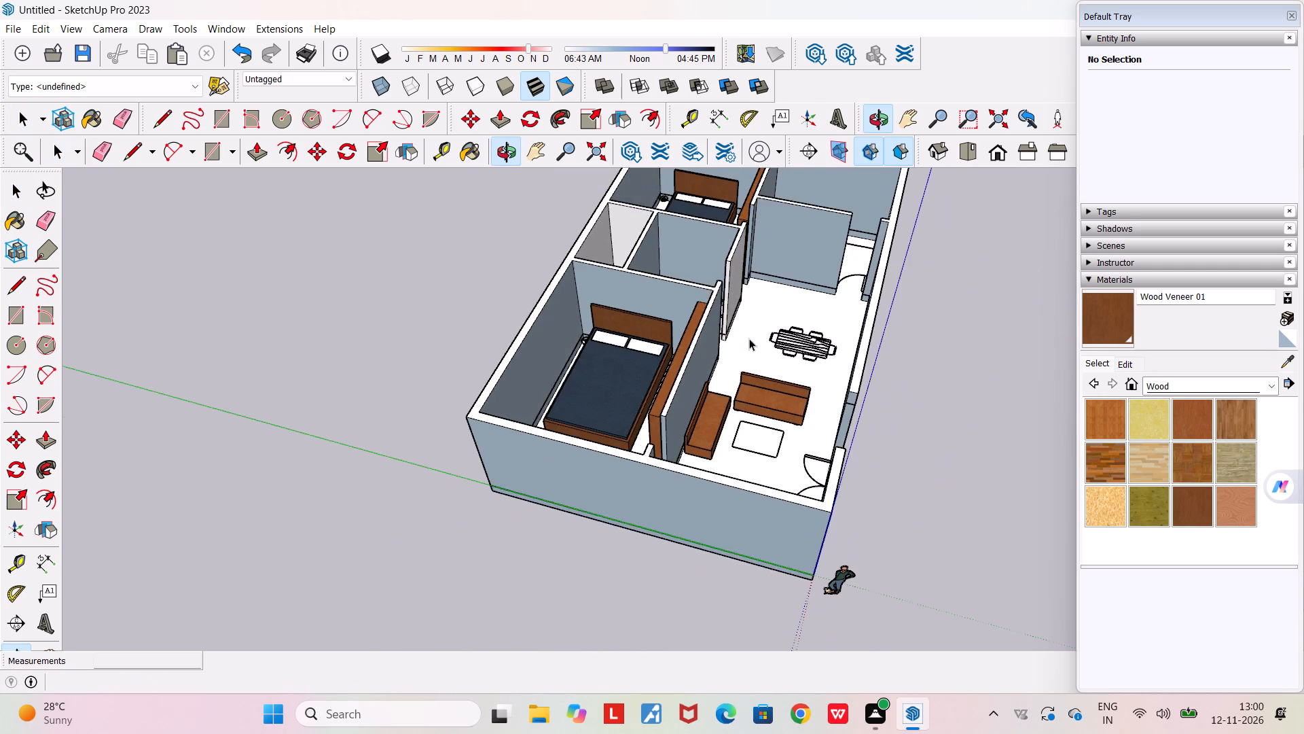
middle_drag(724, 413, 852, 344)
scroll(852, 344, down, 4)
middle_drag(783, 386, 1074, 421)
scroll(769, 272, up, 6)
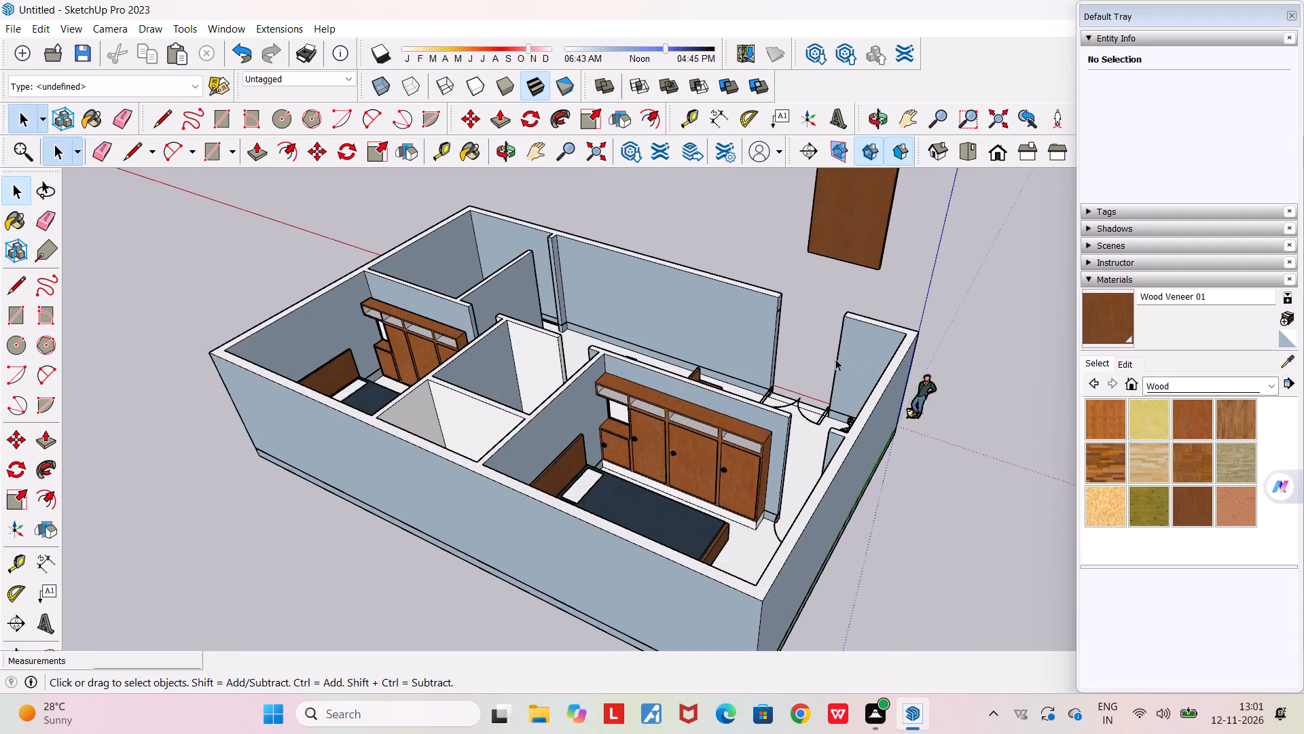
scroll(832, 357, up, 6)
scroll(733, 274, up, 13)
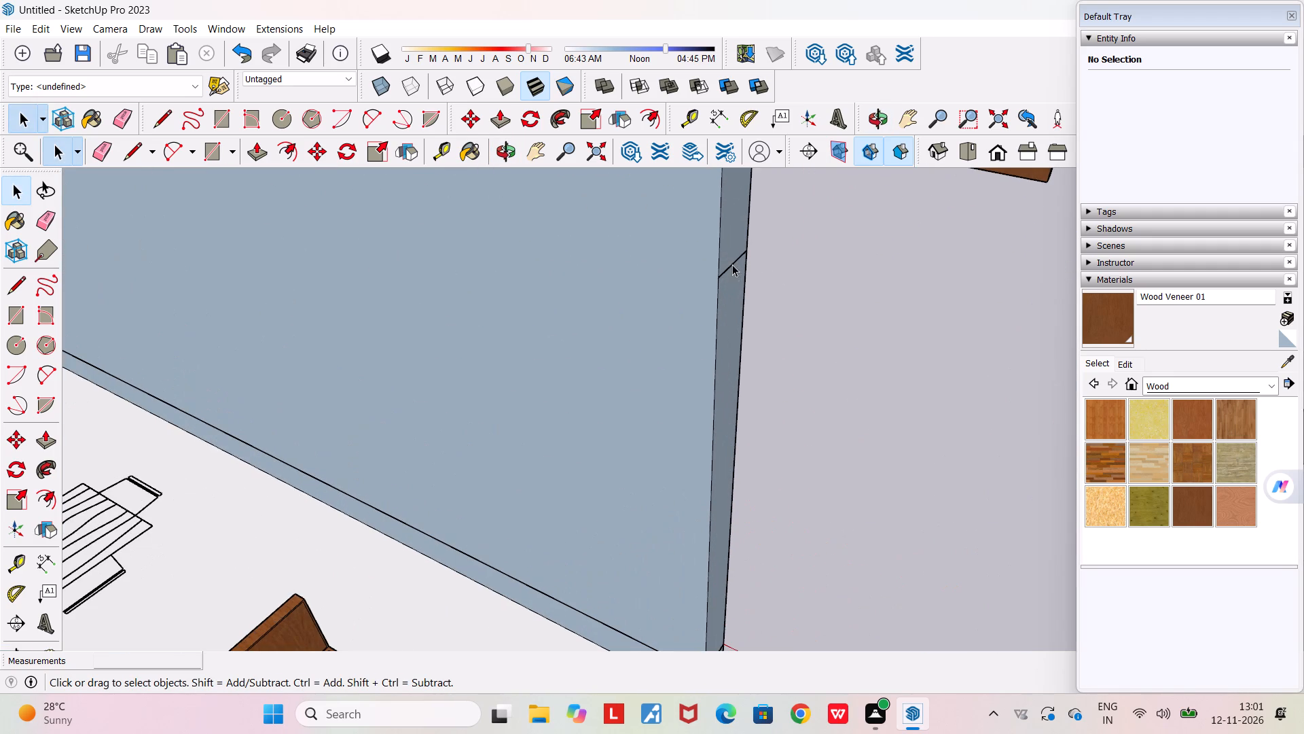
click(732, 264)
middle_drag(746, 275, 617, 259)
scroll(617, 259, down, 8)
double_click(615, 277)
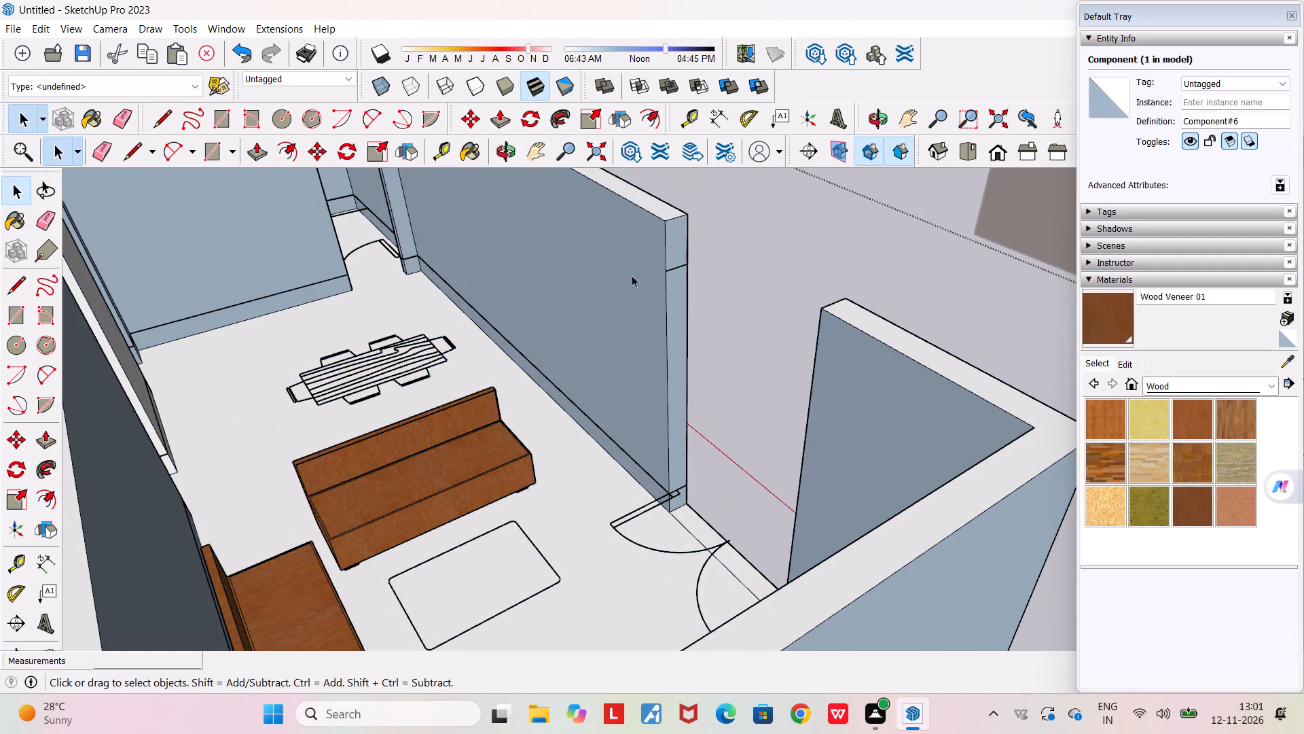
scroll(671, 263, up, 7)
click(682, 268)
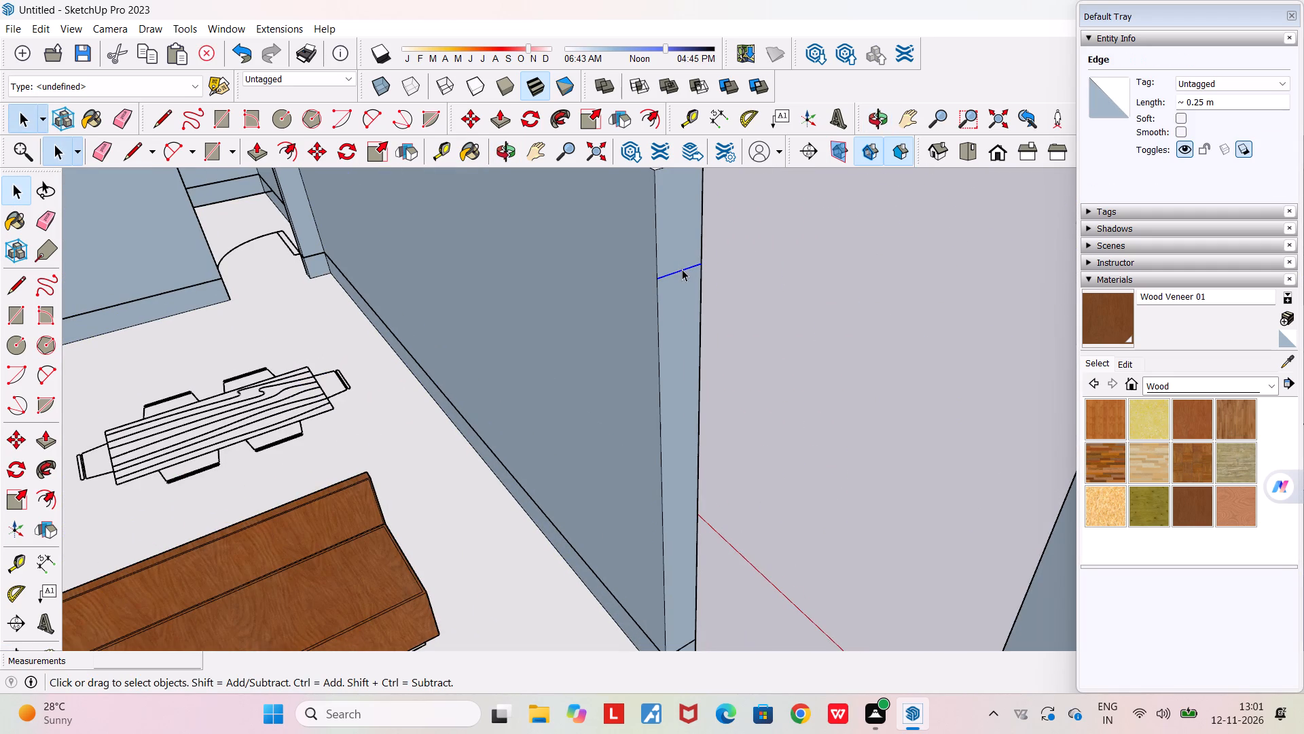
key(Delete)
scroll(682, 269, down, 16)
middle_drag(672, 319, 553, 328)
scroll(553, 328, down, 1)
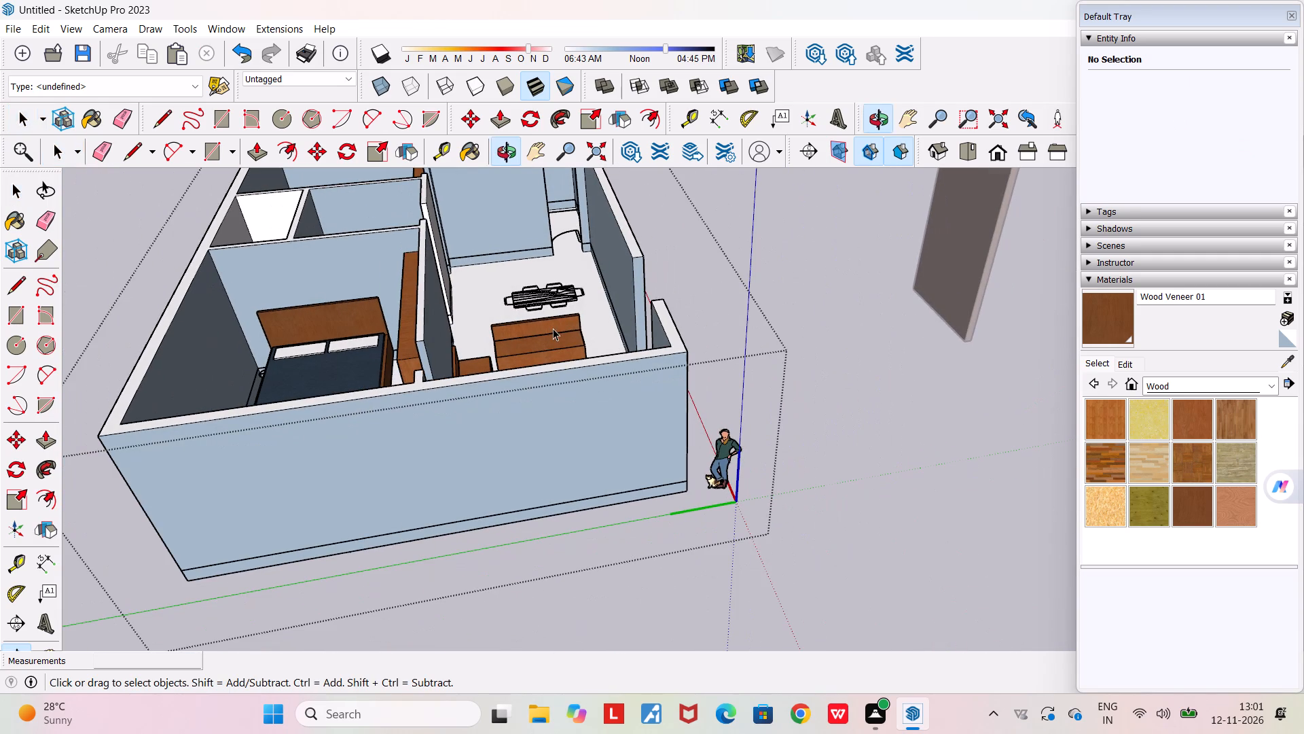
double_click(667, 265)
middle_drag(667, 265, 475, 267)
scroll(475, 267, down, 5)
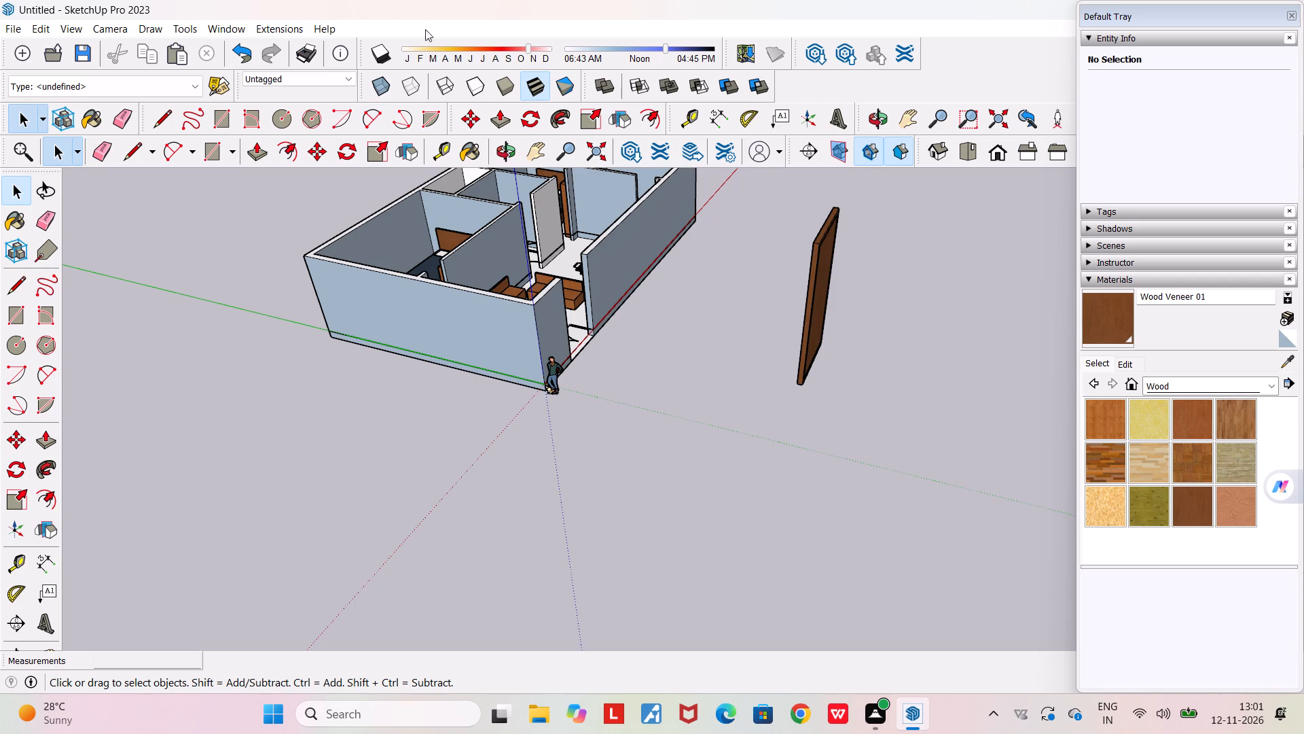
Paint the bathroom side of the partition between the bathroom and the small enclosed shaft with Translucent Glass Gray.
scroll(518, 328, down, 6)
middle_drag(599, 425, 298, 404)
scroll(298, 404, down, 5)
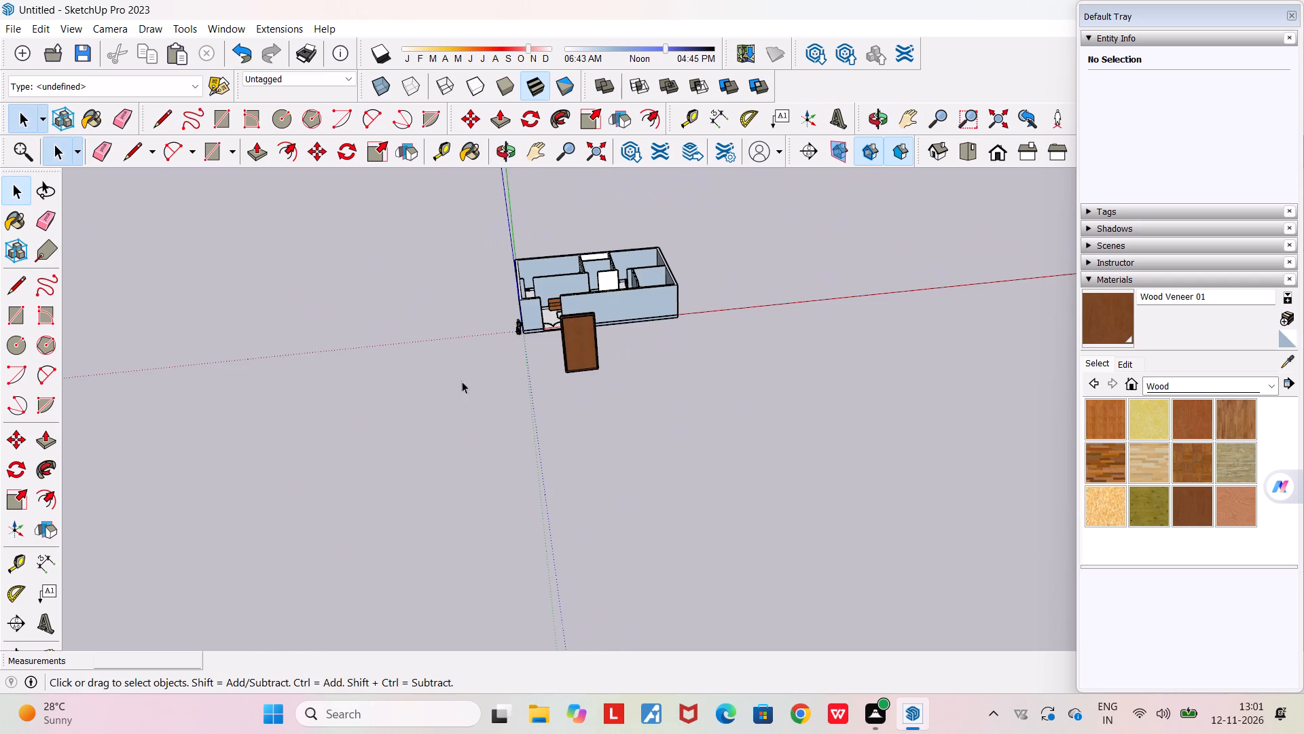
scroll(615, 241, up, 19)
middle_drag(587, 323, 598, 323)
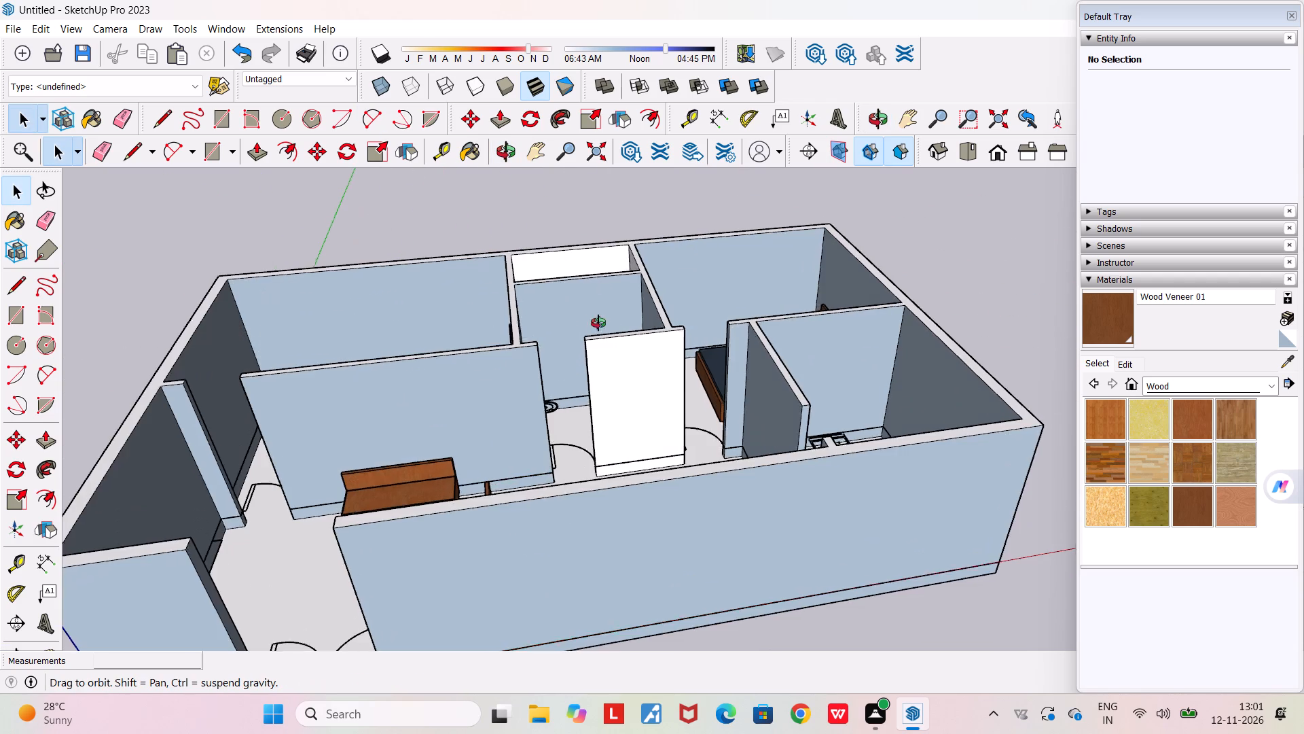
middle_drag(598, 323, 689, 475)
scroll(689, 475, down, 6)
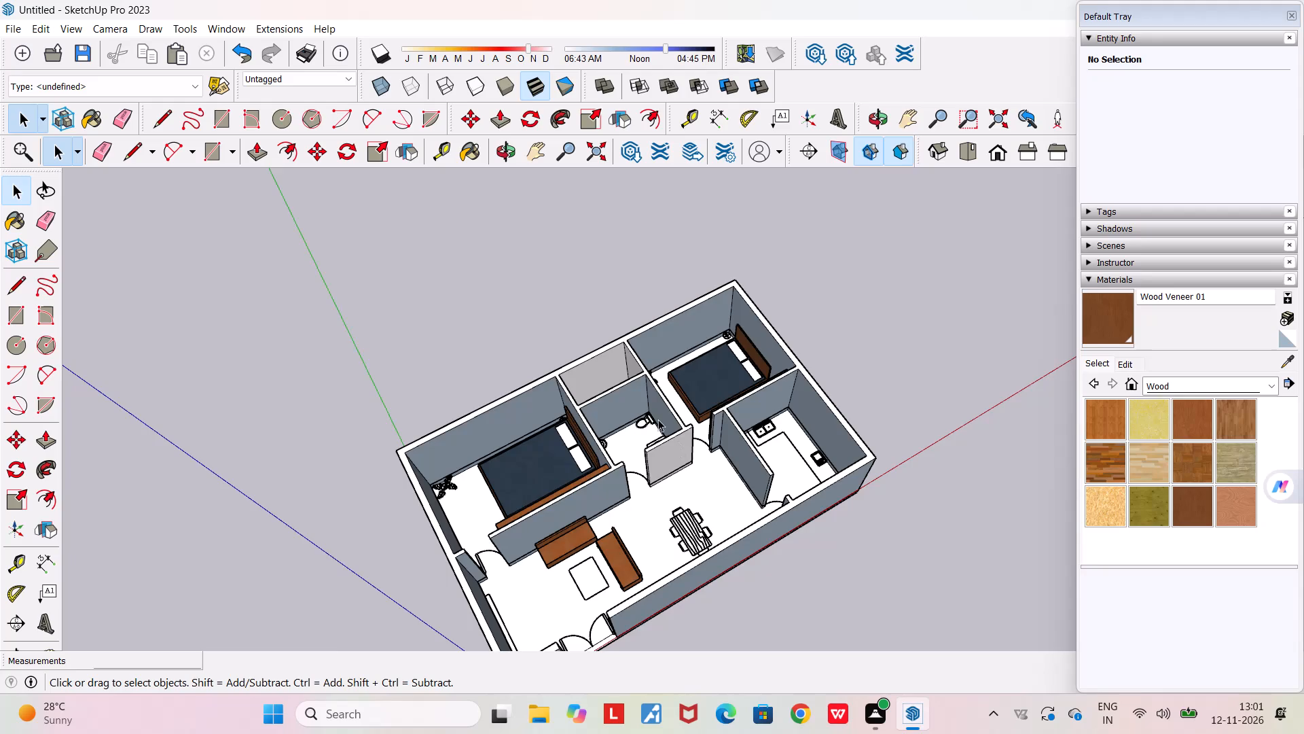
middle_drag(617, 385, 480, 354)
scroll(625, 370, up, 13)
click(626, 369)
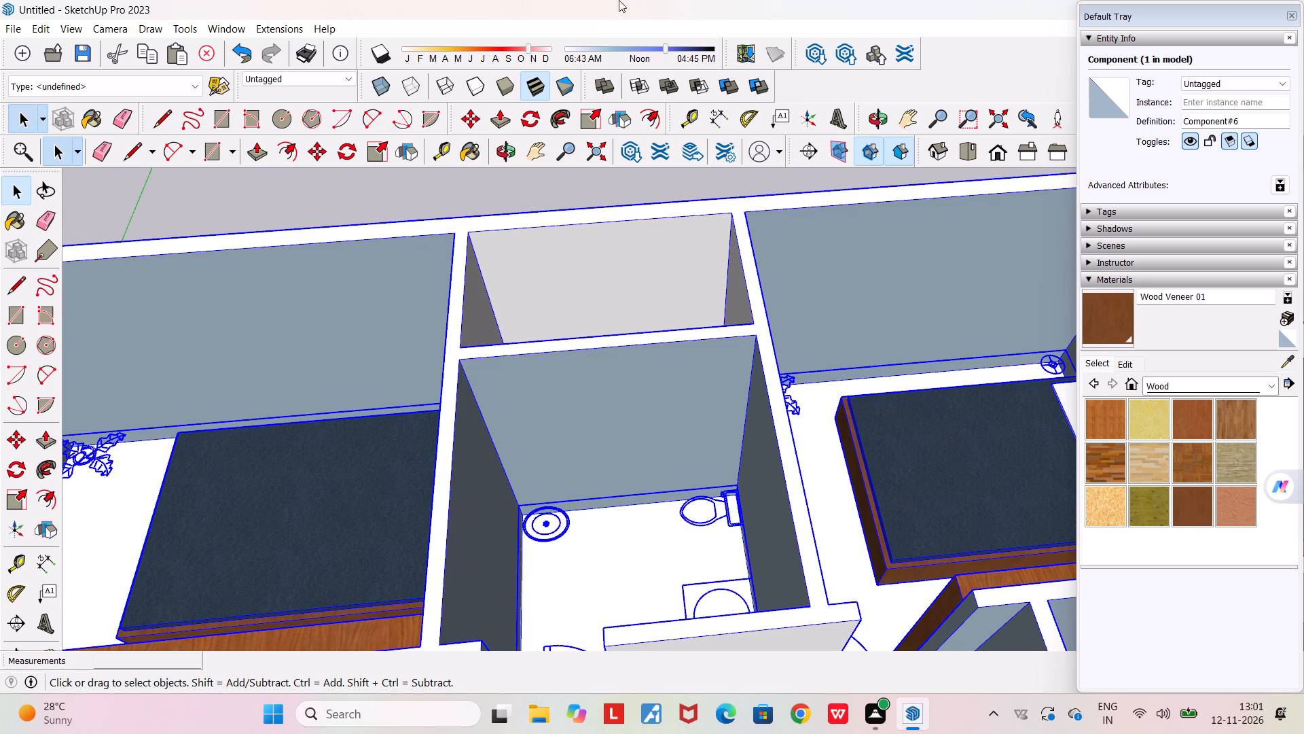
scroll(569, 281, down, 10)
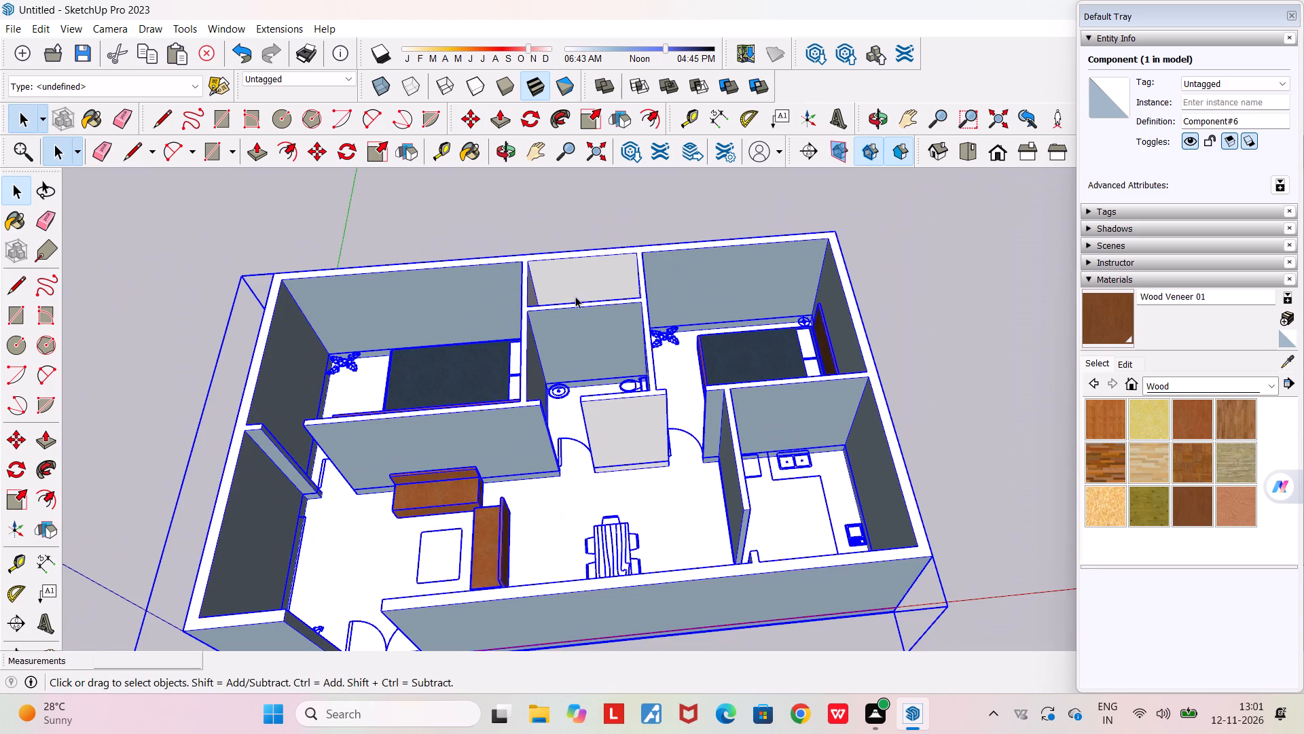
double_click(582, 315)
scroll(575, 310, up, 7)
double_click(575, 310)
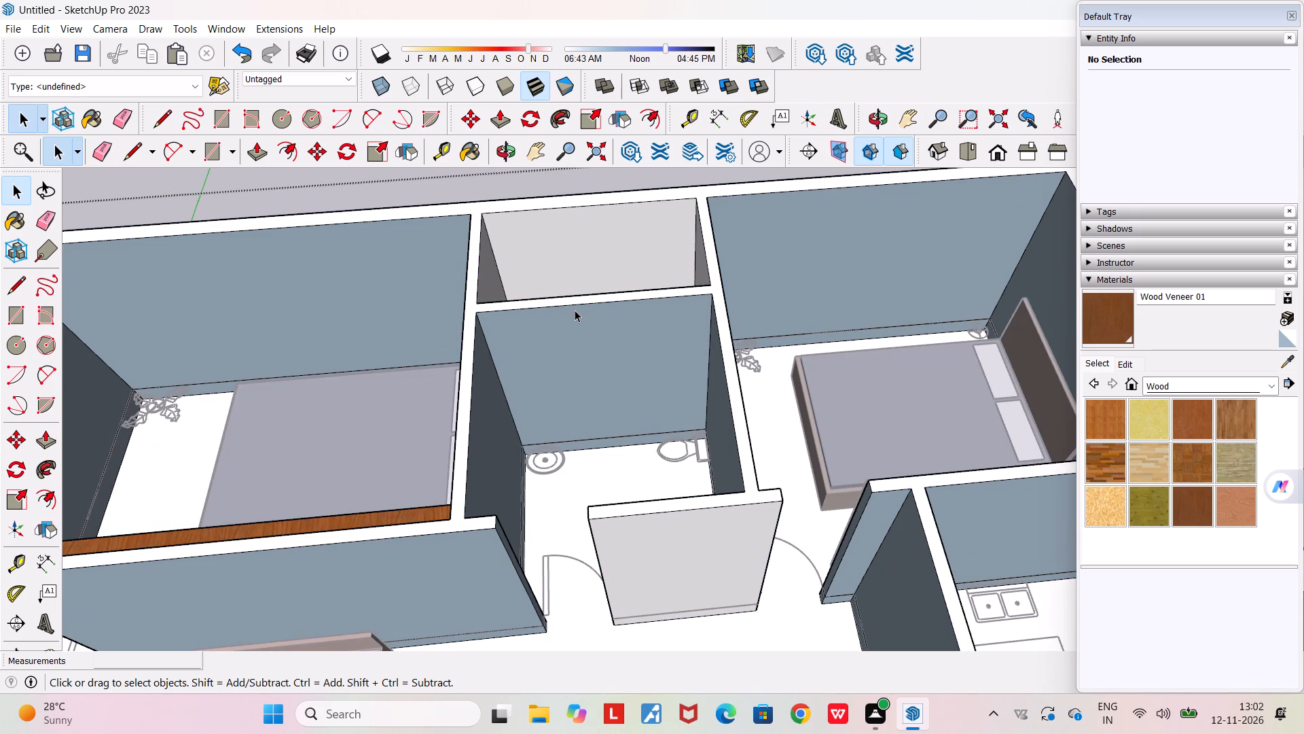
click(575, 310)
click(575, 310)
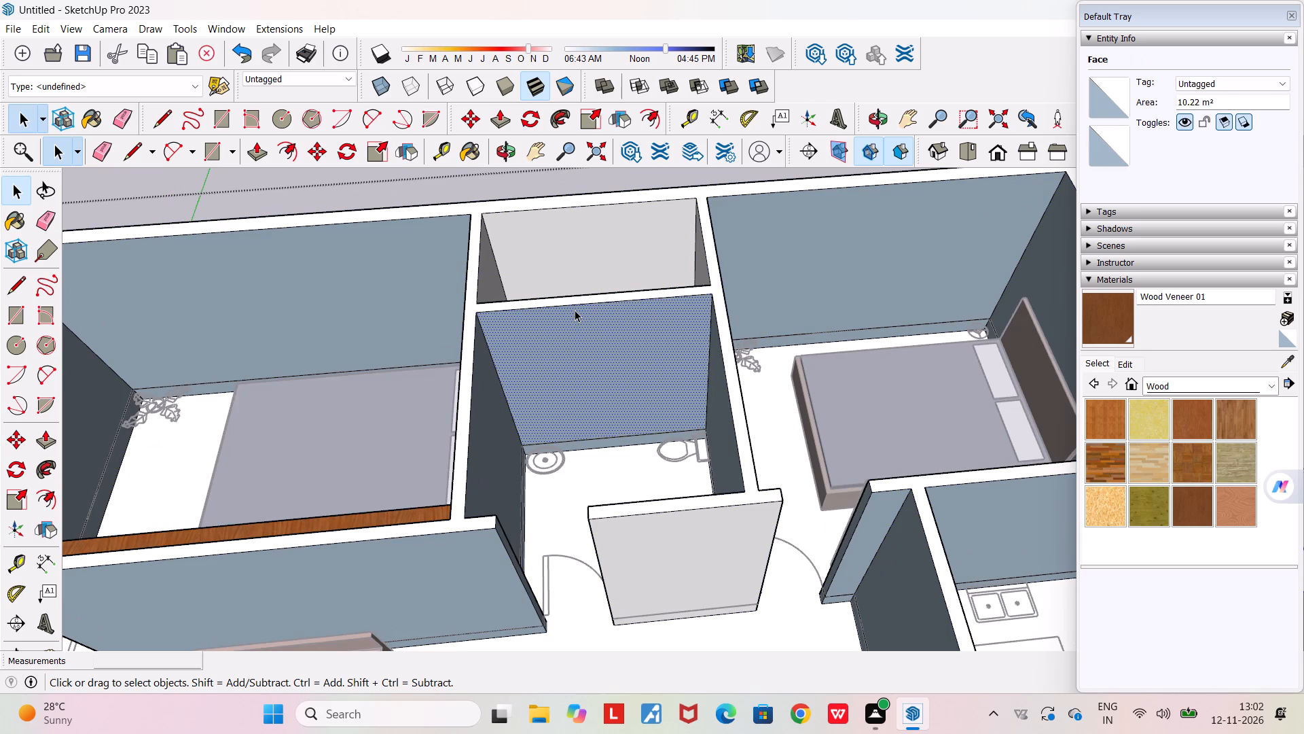
click(1210, 383)
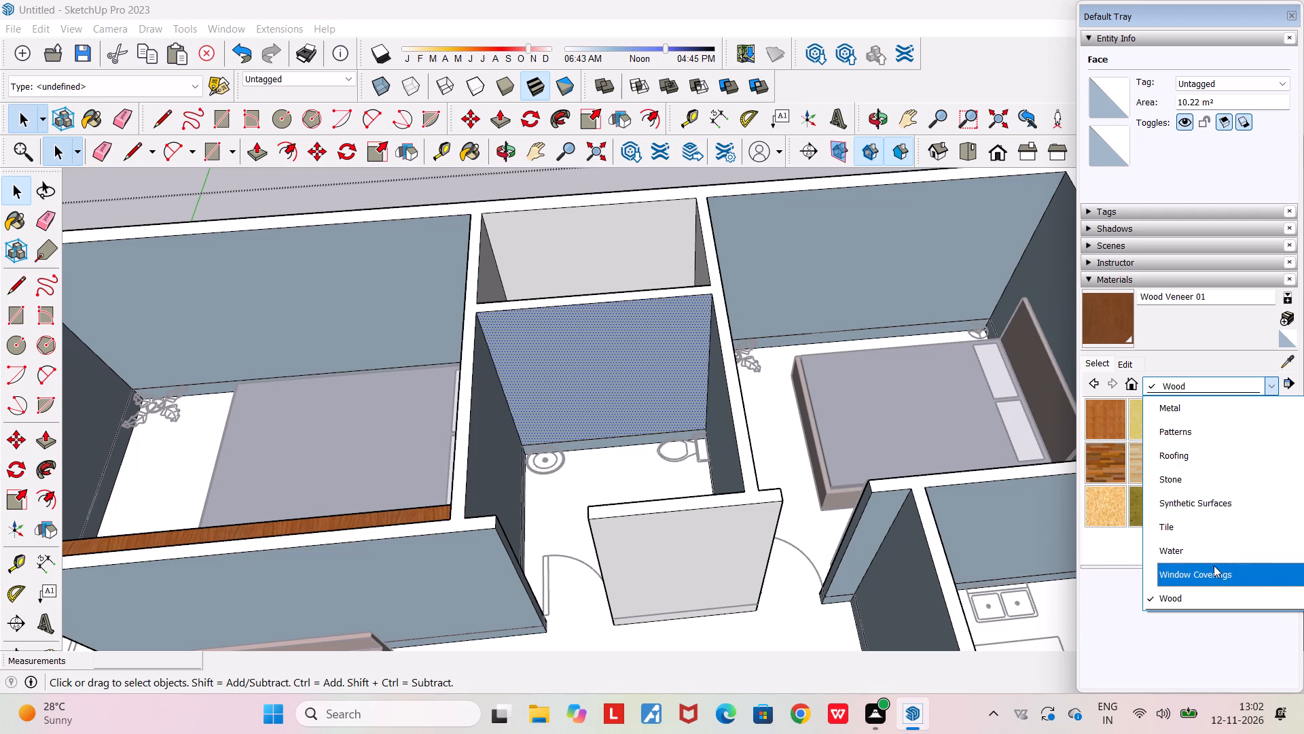
scroll(1214, 565, down, 11)
scroll(1190, 519, up, 2)
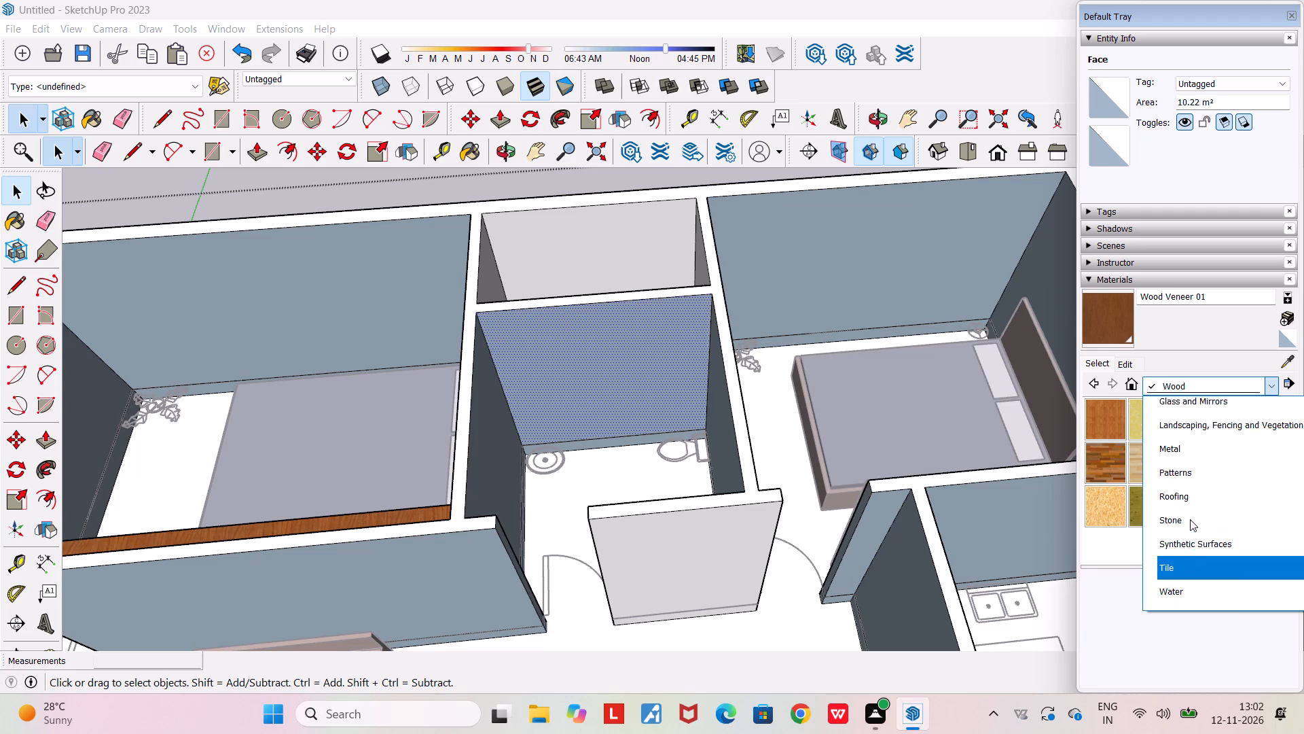
scroll(1190, 519, up, 2)
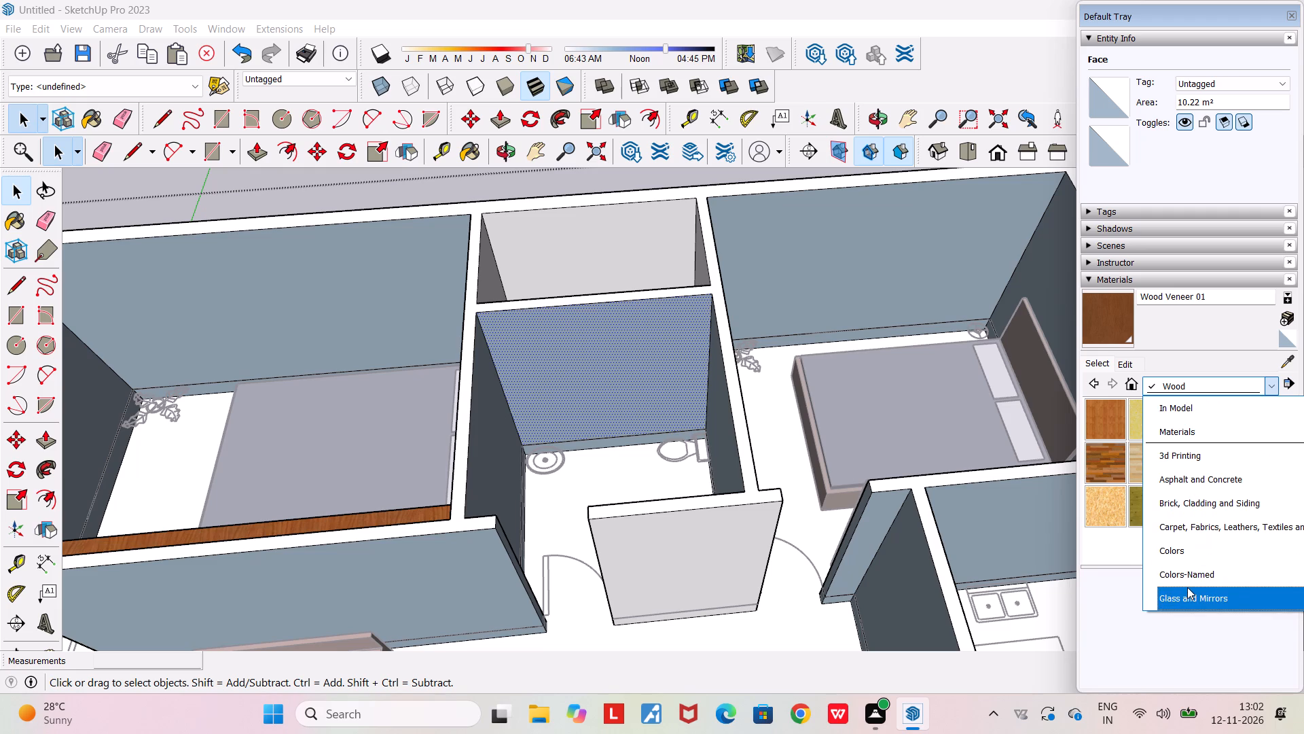
click(1187, 587)
click(1232, 458)
click(644, 445)
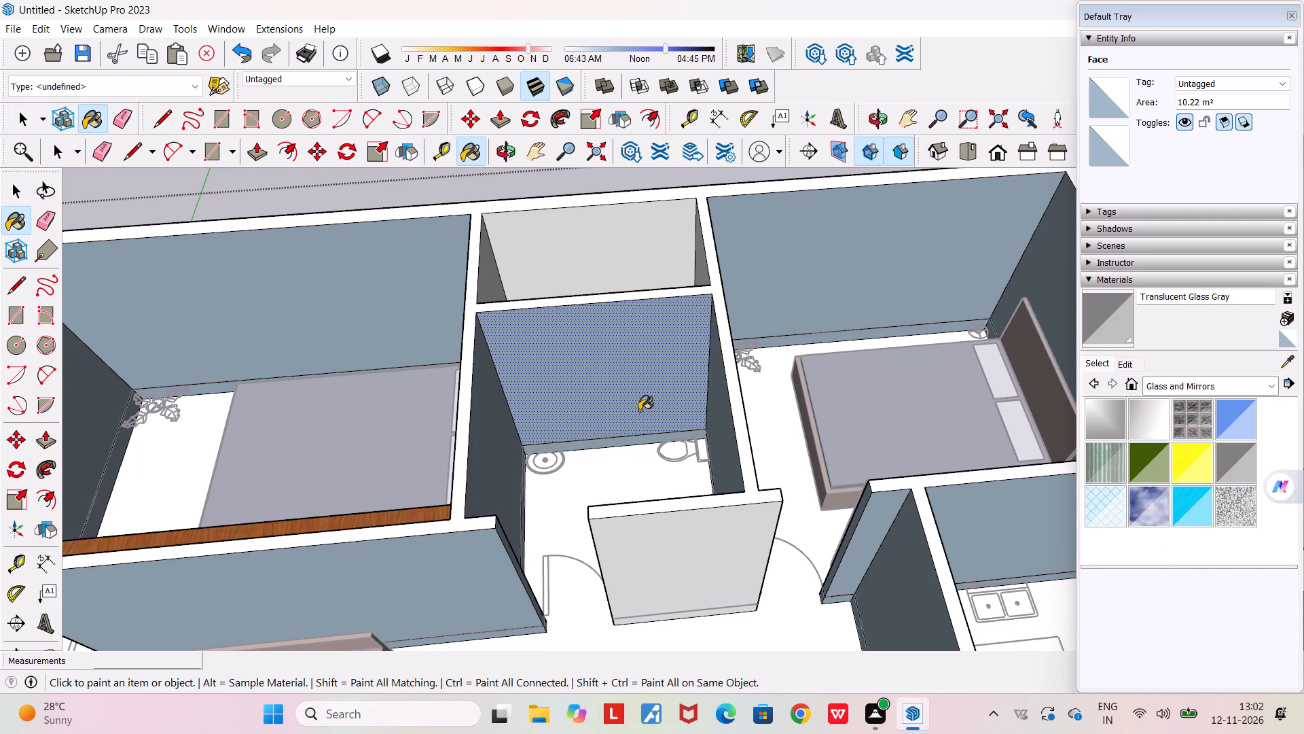
click(639, 410)
Paint the shaft side of the same bathroom partition with Translucent Glass Gray.
middle_drag(639, 410, 1227, 514)
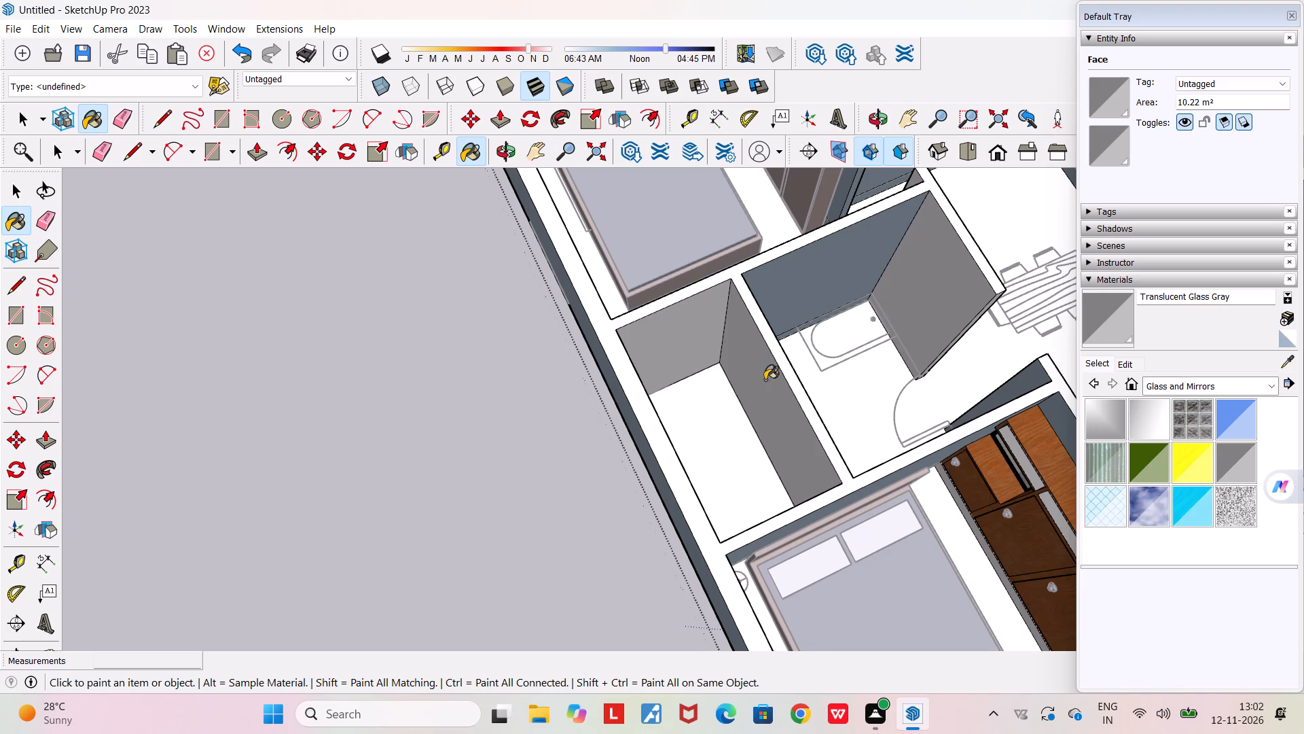
click(765, 381)
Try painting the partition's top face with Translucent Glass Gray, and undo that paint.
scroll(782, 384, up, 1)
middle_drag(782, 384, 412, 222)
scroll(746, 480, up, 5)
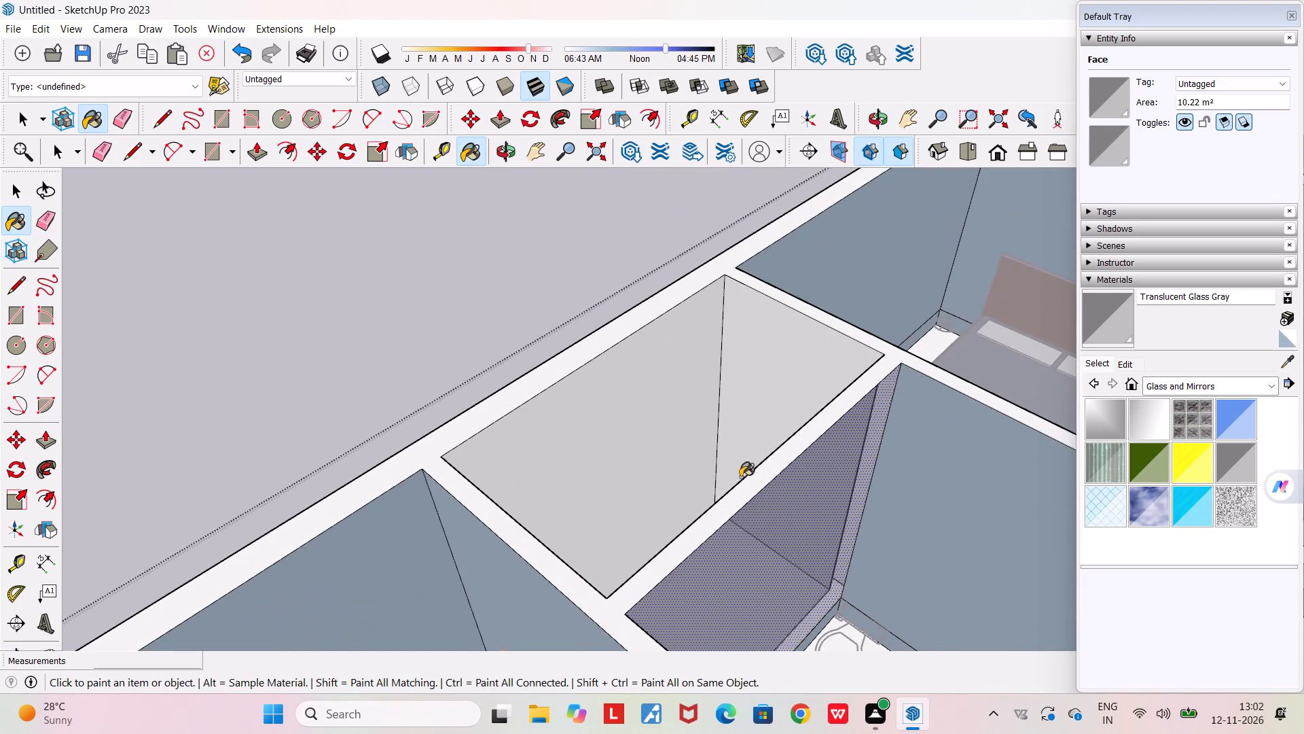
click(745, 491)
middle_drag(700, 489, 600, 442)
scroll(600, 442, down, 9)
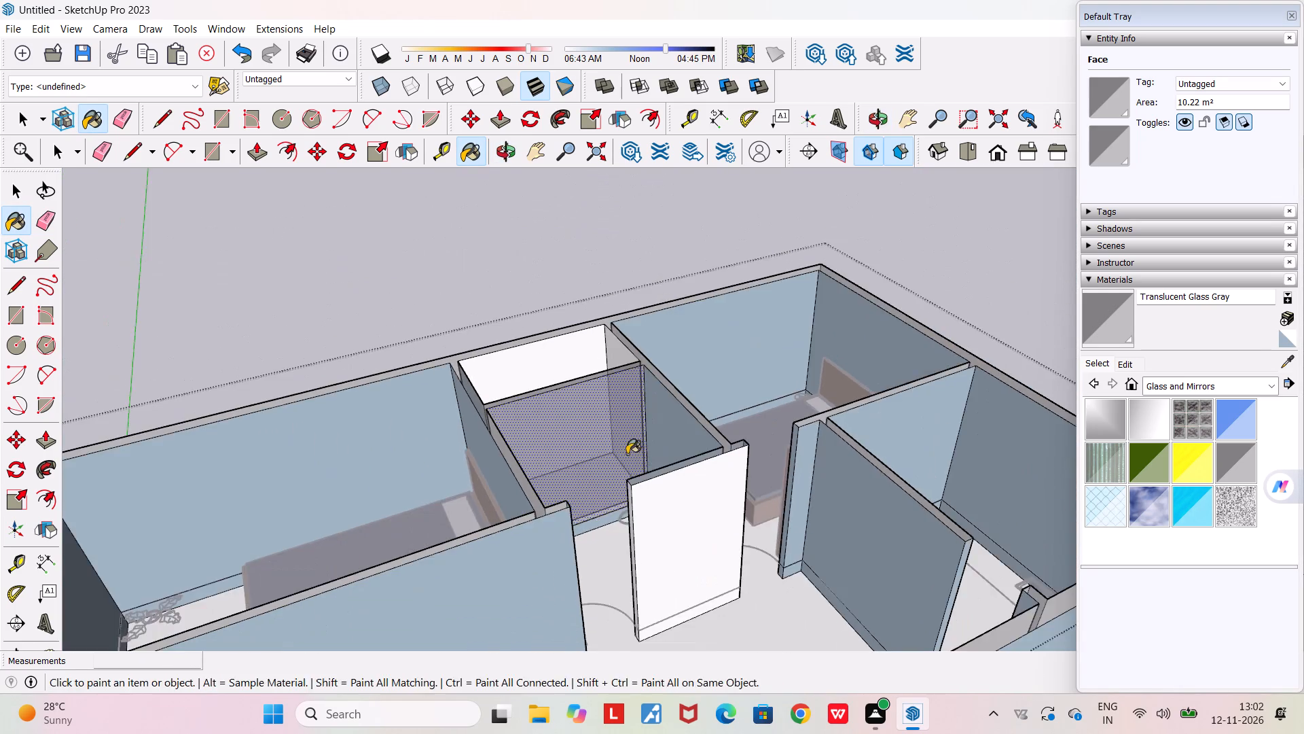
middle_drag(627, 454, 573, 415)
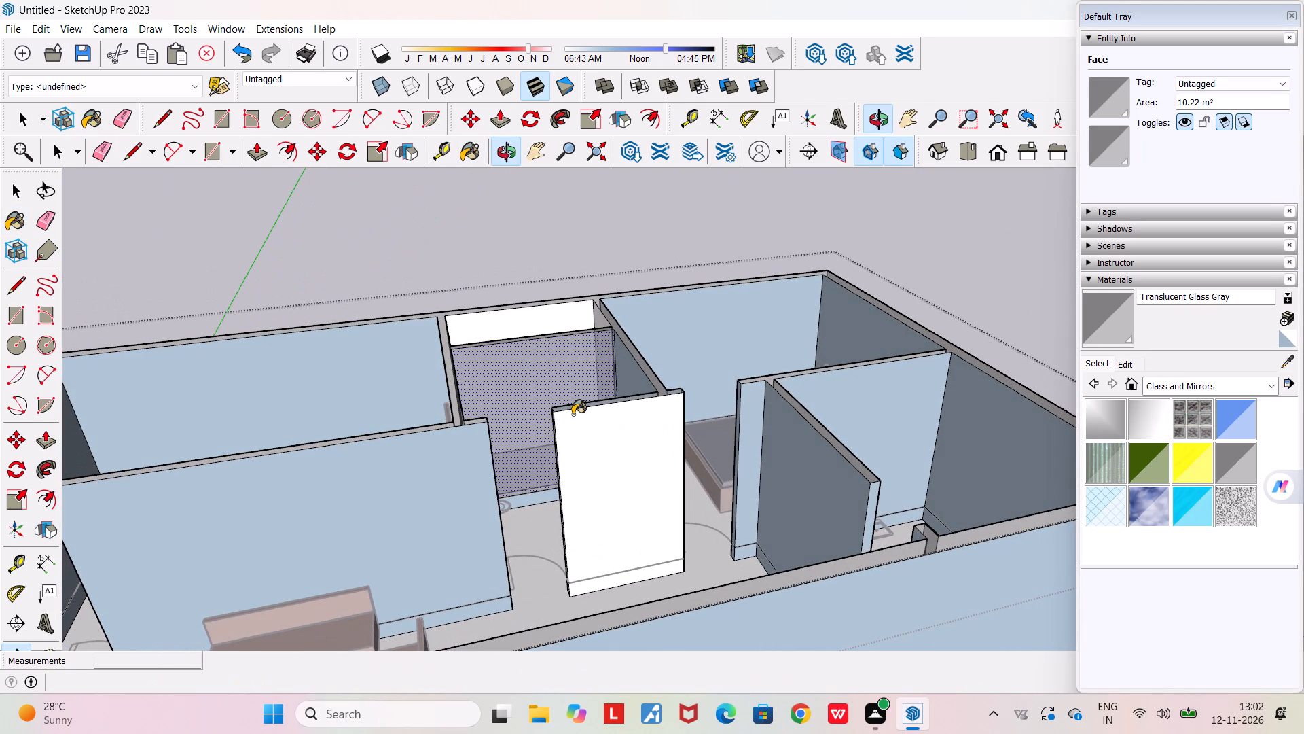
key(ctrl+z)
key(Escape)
Draw a line about 0.15 m long across each end of the partition's top, separating it from the adjoining wall tops.
scroll(474, 316, up, 5)
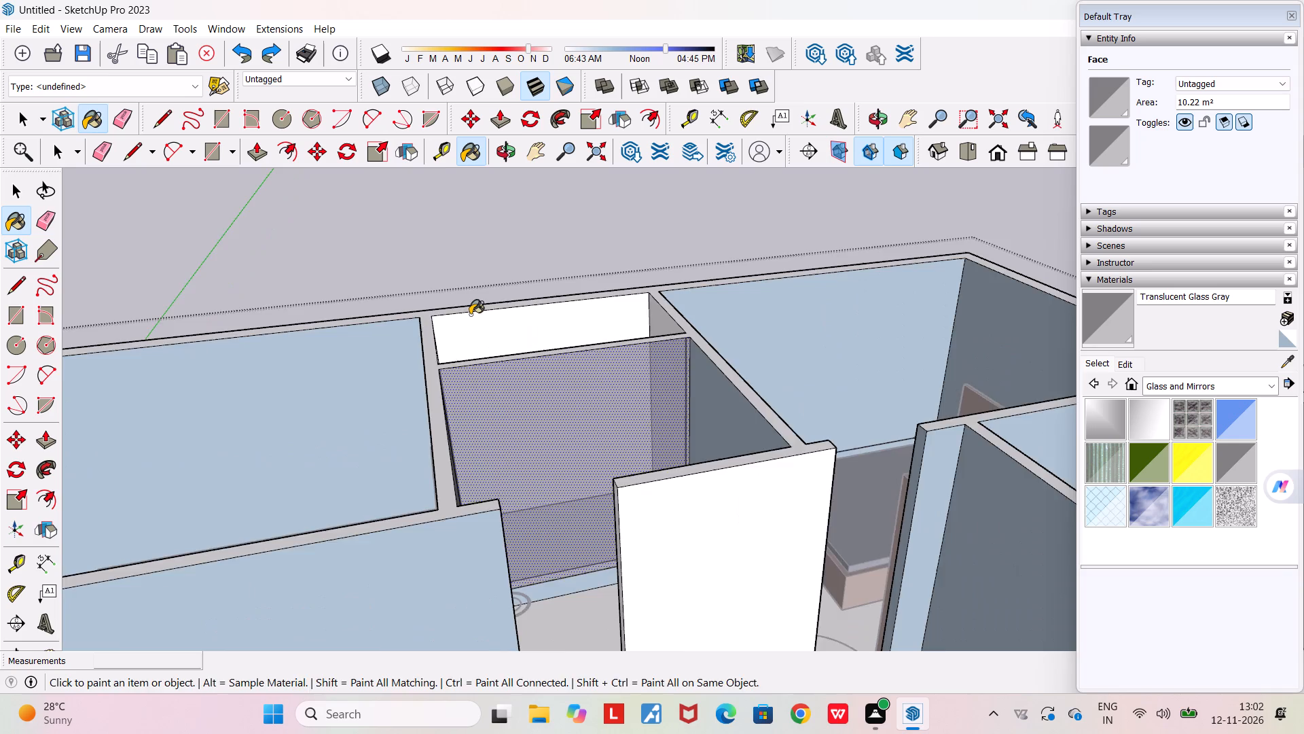
middle_drag(470, 315, 444, 425)
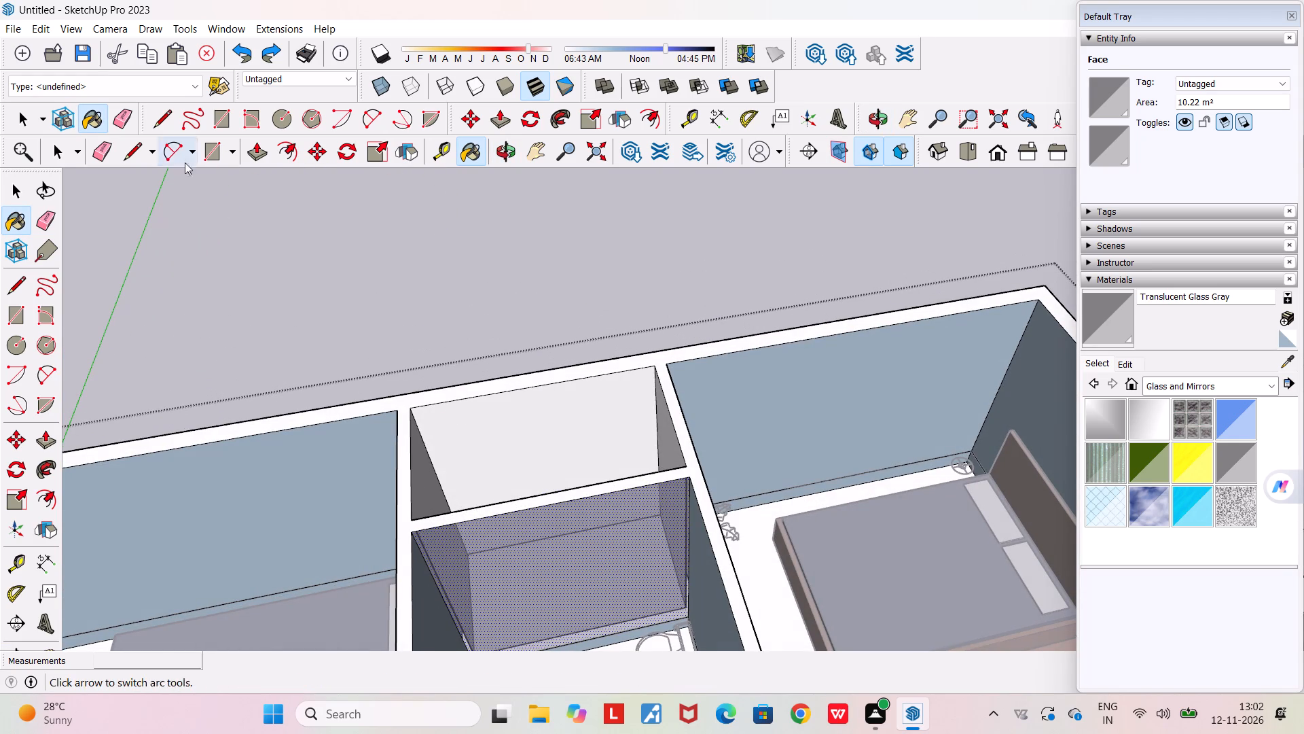
click(146, 132)
click(145, 153)
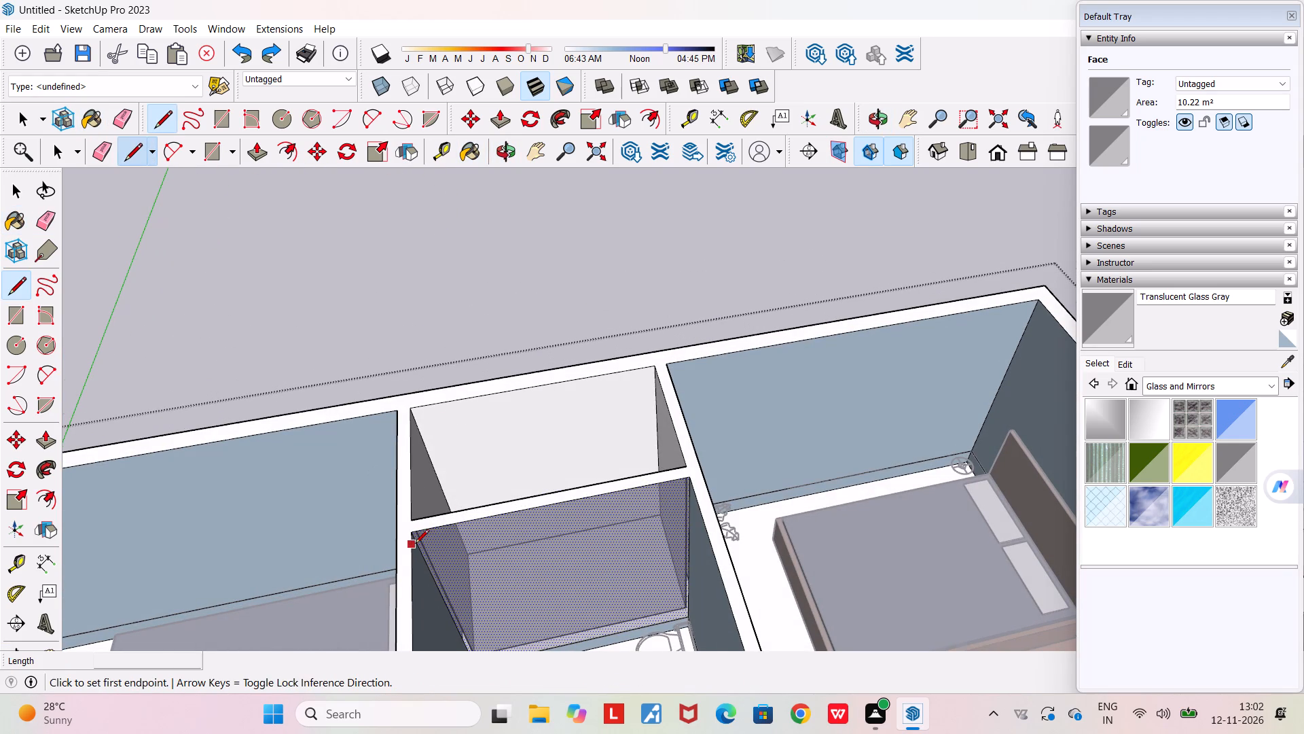
scroll(415, 544, up, 12)
click(413, 483)
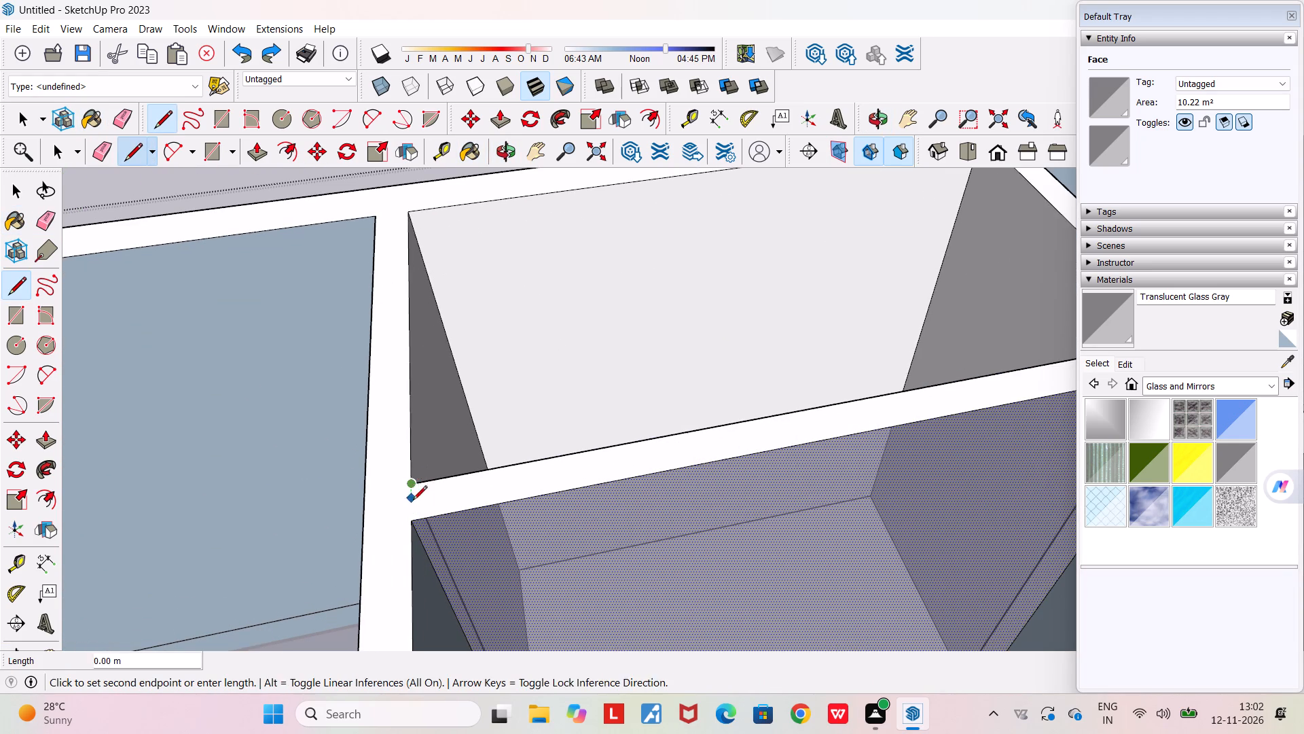
click(412, 519)
scroll(617, 514, down, 6)
scroll(950, 415, up, 6)
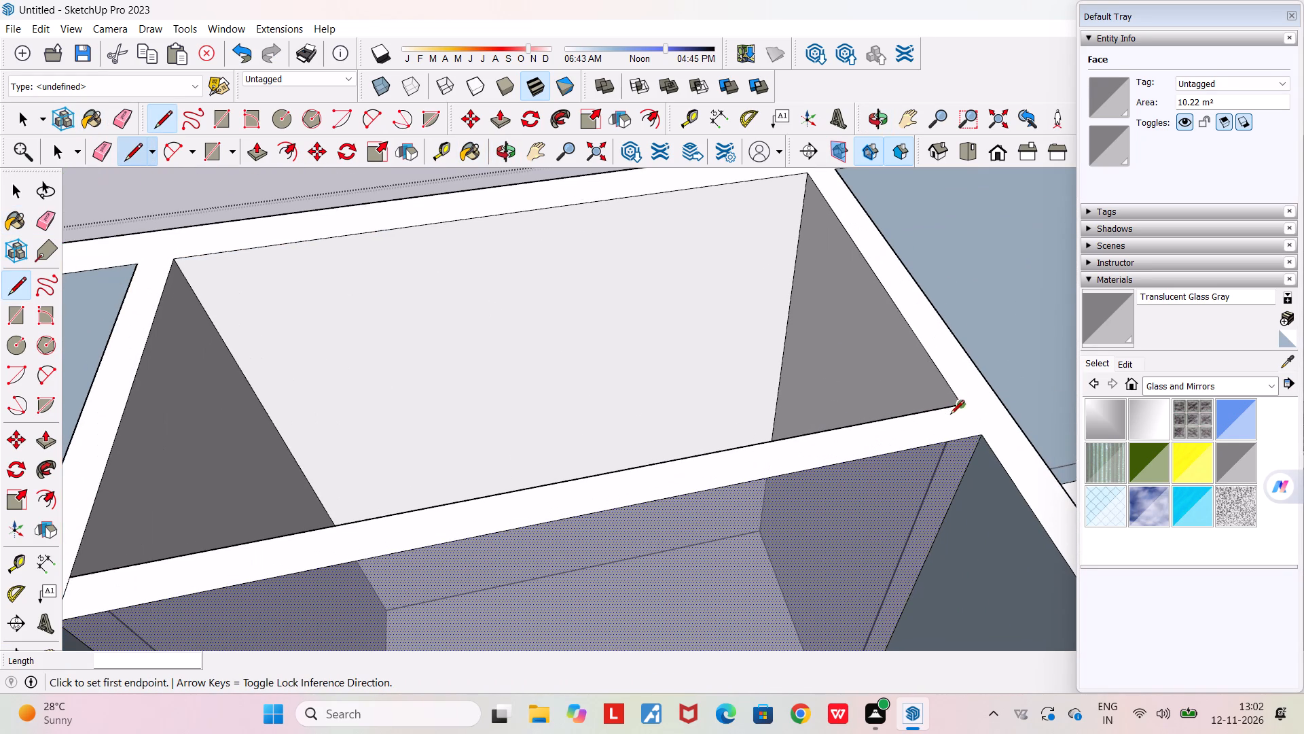
click(962, 406)
click(978, 440)
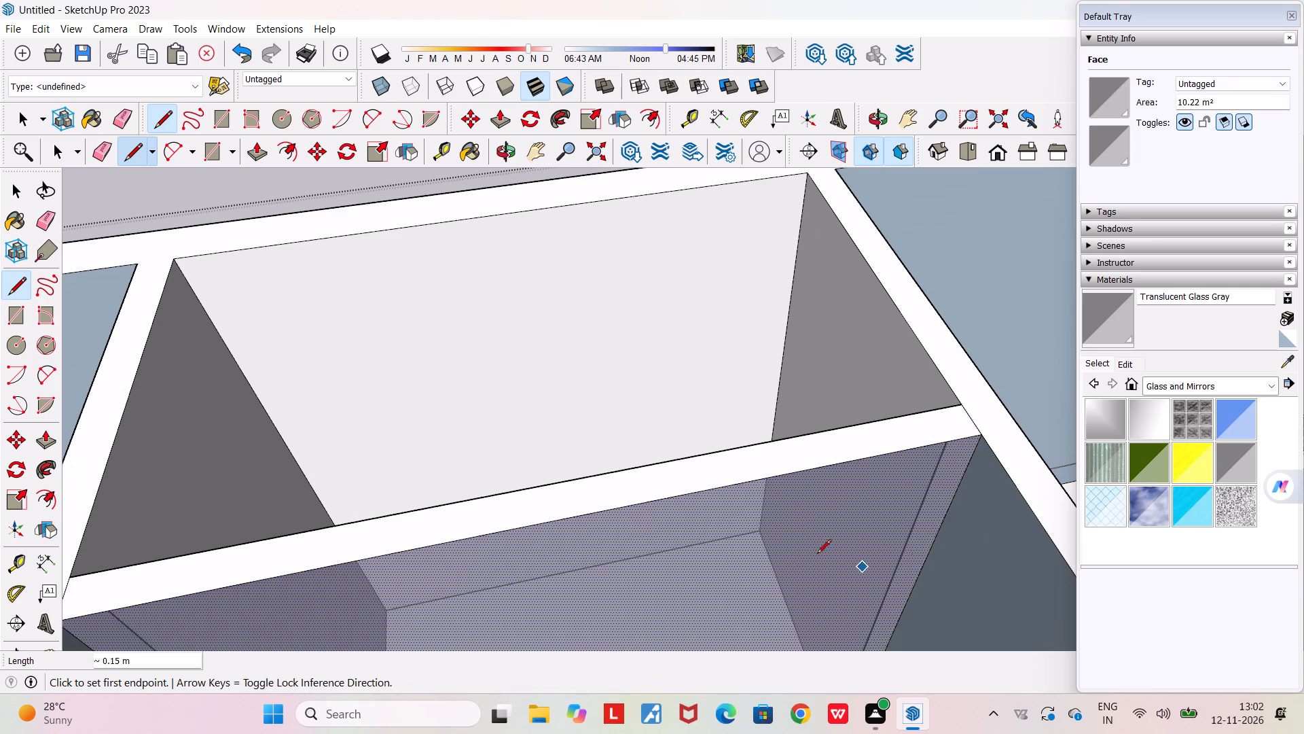
key(Escape)
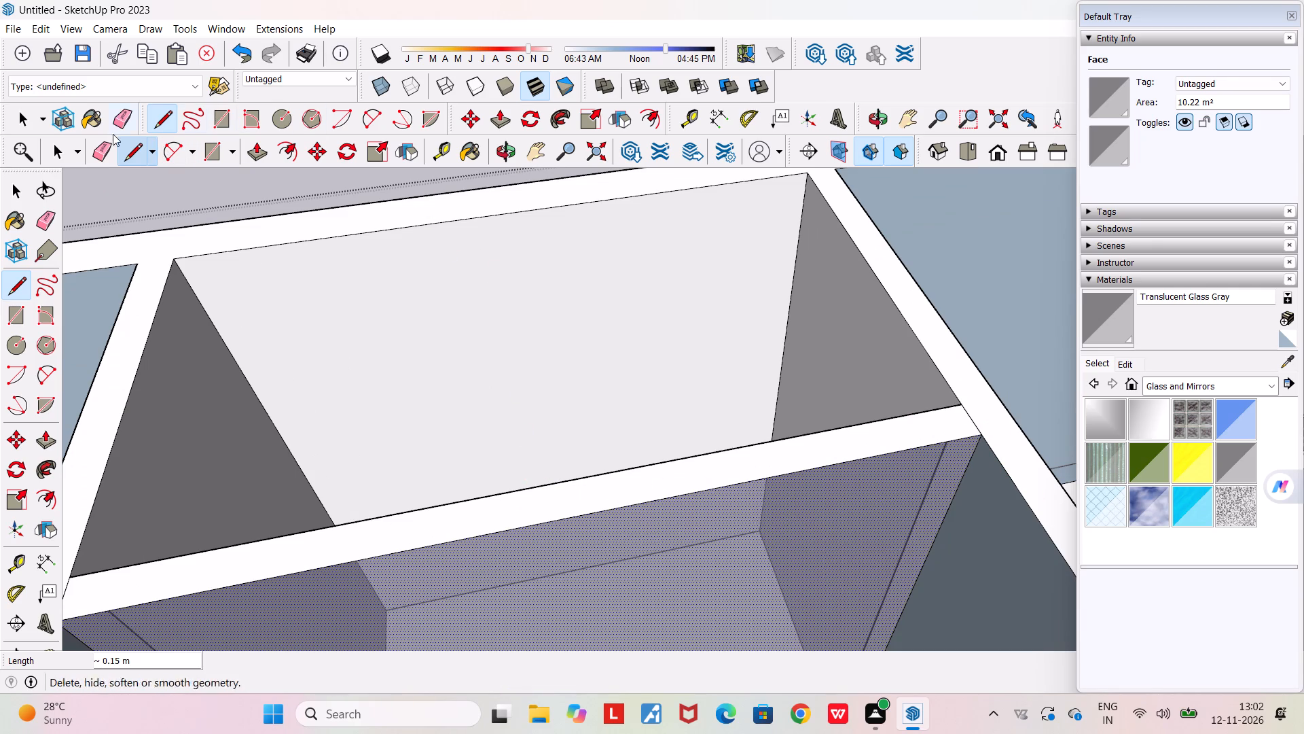
Paint the partition's separated top face with Translucent Glass Gray and leave the house component.
click(1232, 460)
click(753, 470)
middle_drag(748, 501, 637, 340)
scroll(636, 340, down, 3)
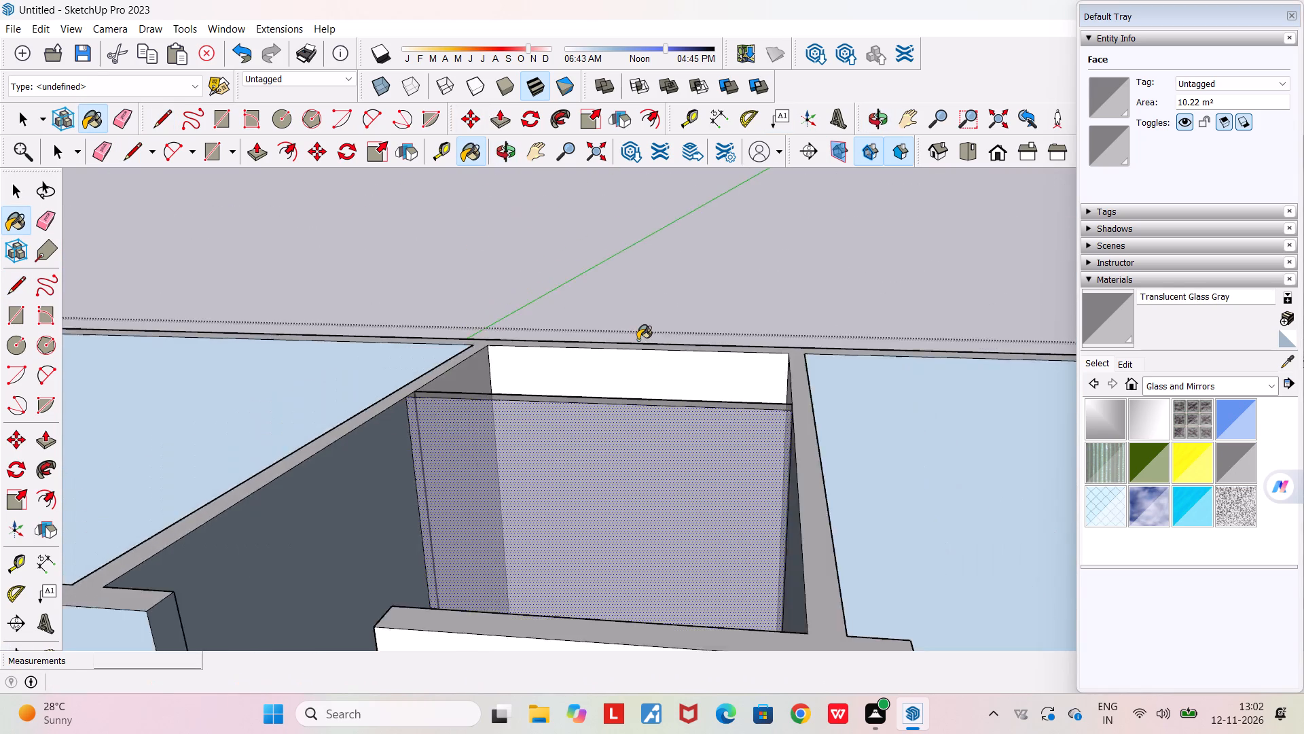
scroll(638, 340, down, 10)
middle_drag(618, 463, 696, 554)
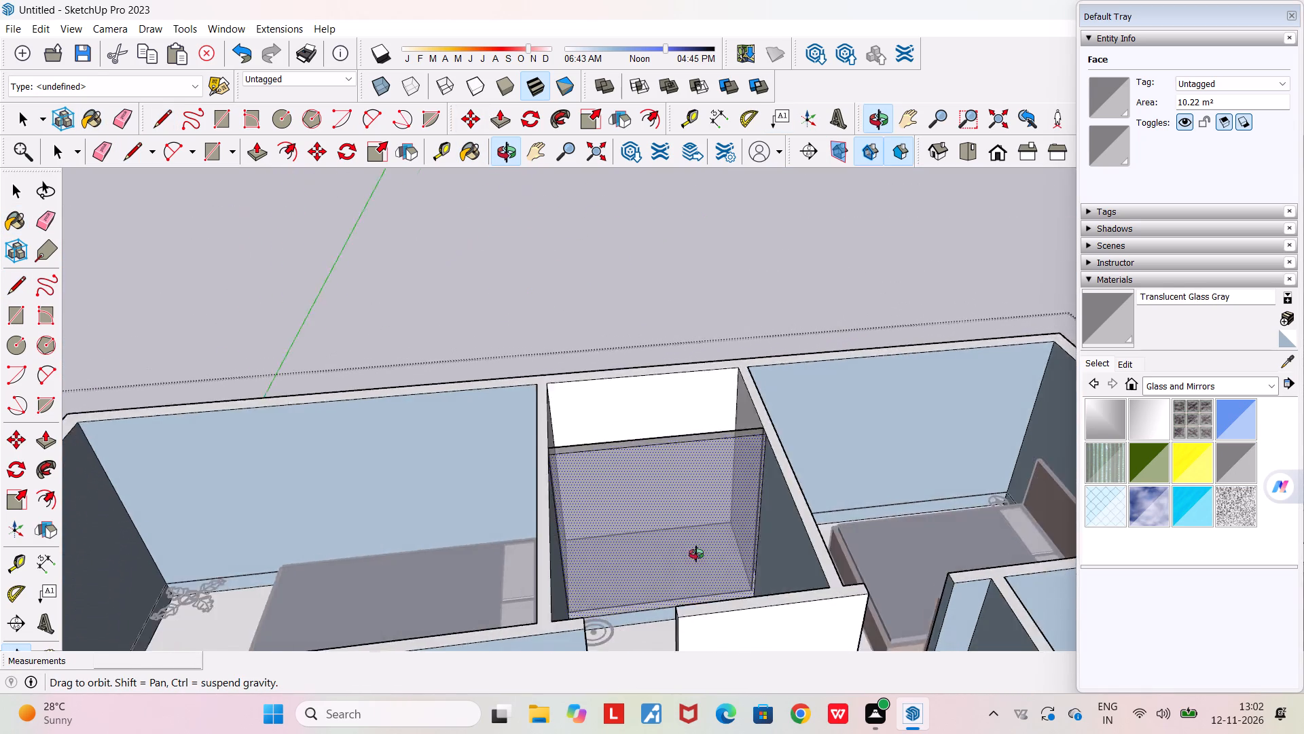
middle_drag(696, 554, 719, 489)
scroll(719, 489, down, 8)
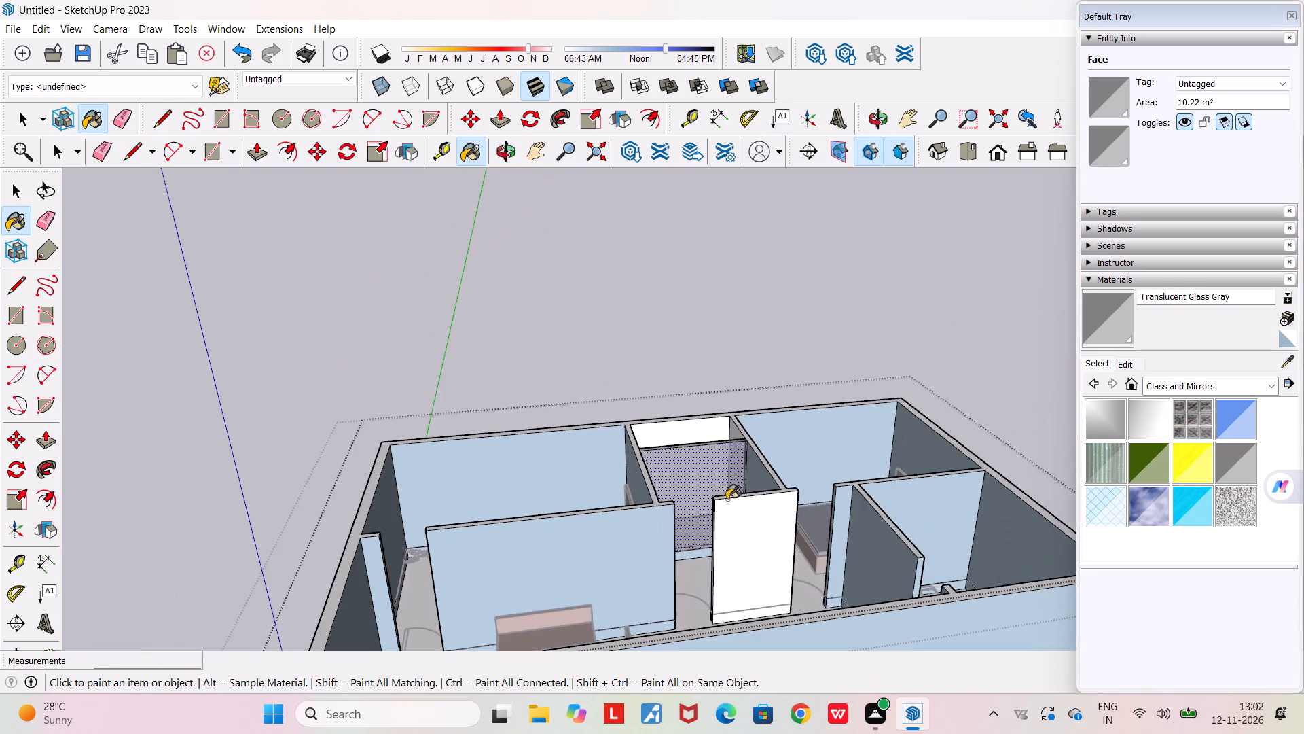
middle_drag(757, 550, 451, 585)
scroll(451, 585, down, 4)
key(Escape)
double_click(745, 382)
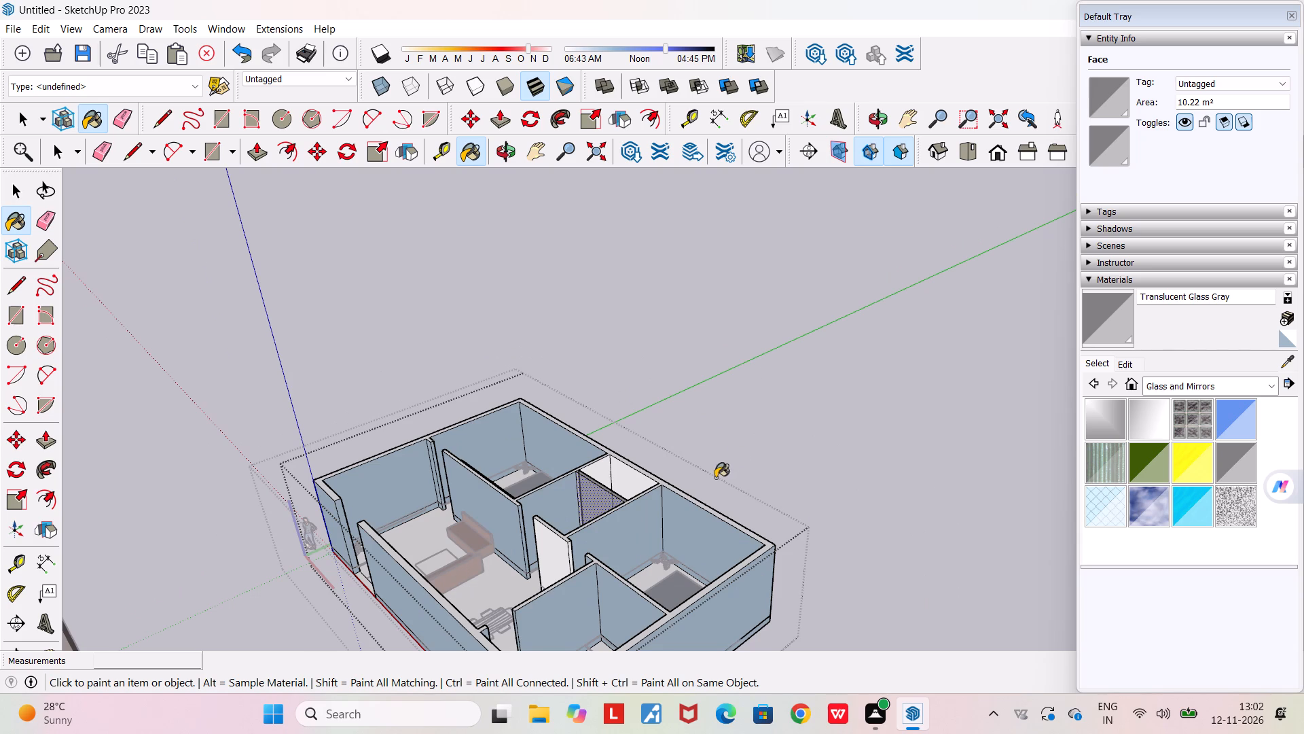
key(space)
double_click(780, 430)
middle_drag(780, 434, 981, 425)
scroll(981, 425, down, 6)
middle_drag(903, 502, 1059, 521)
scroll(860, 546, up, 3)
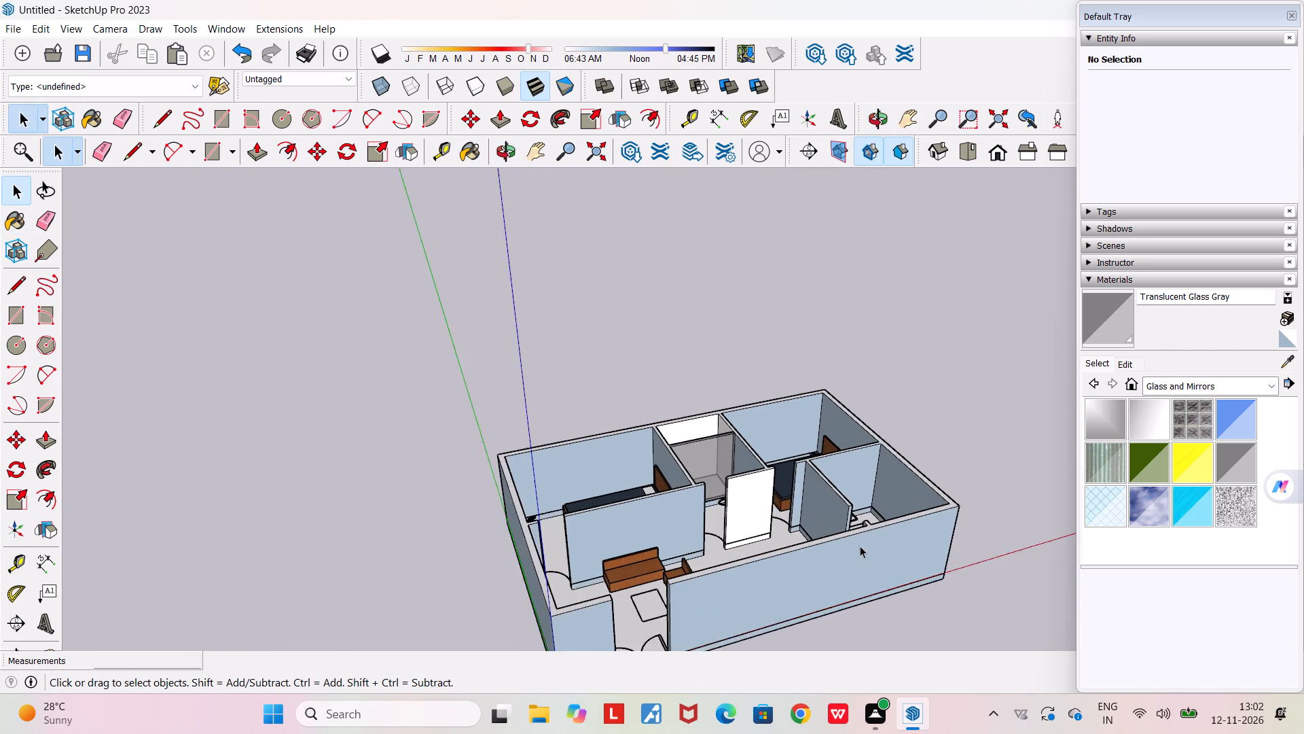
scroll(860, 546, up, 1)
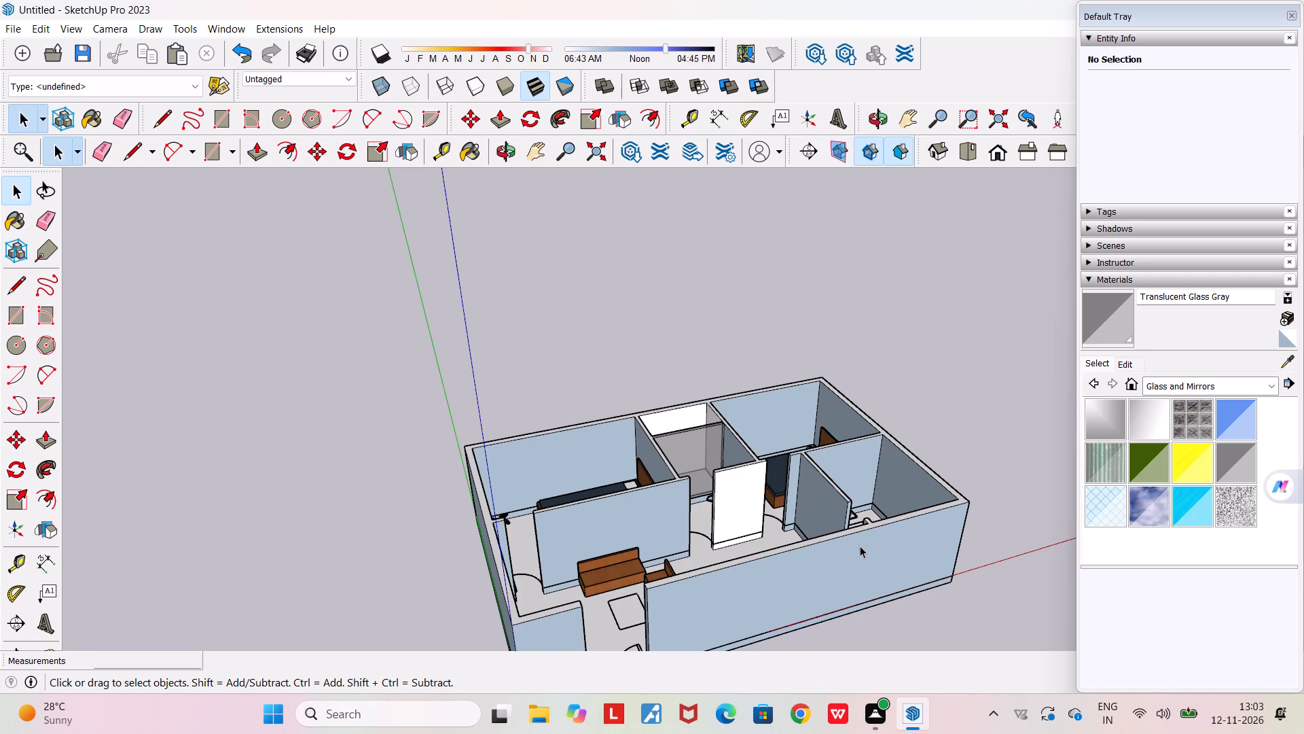
Place a guide 0.50 m below the top edge of the wall end beside the front bedroom's doorway.
scroll(835, 576, down, 3)
middle_drag(748, 513, 997, 682)
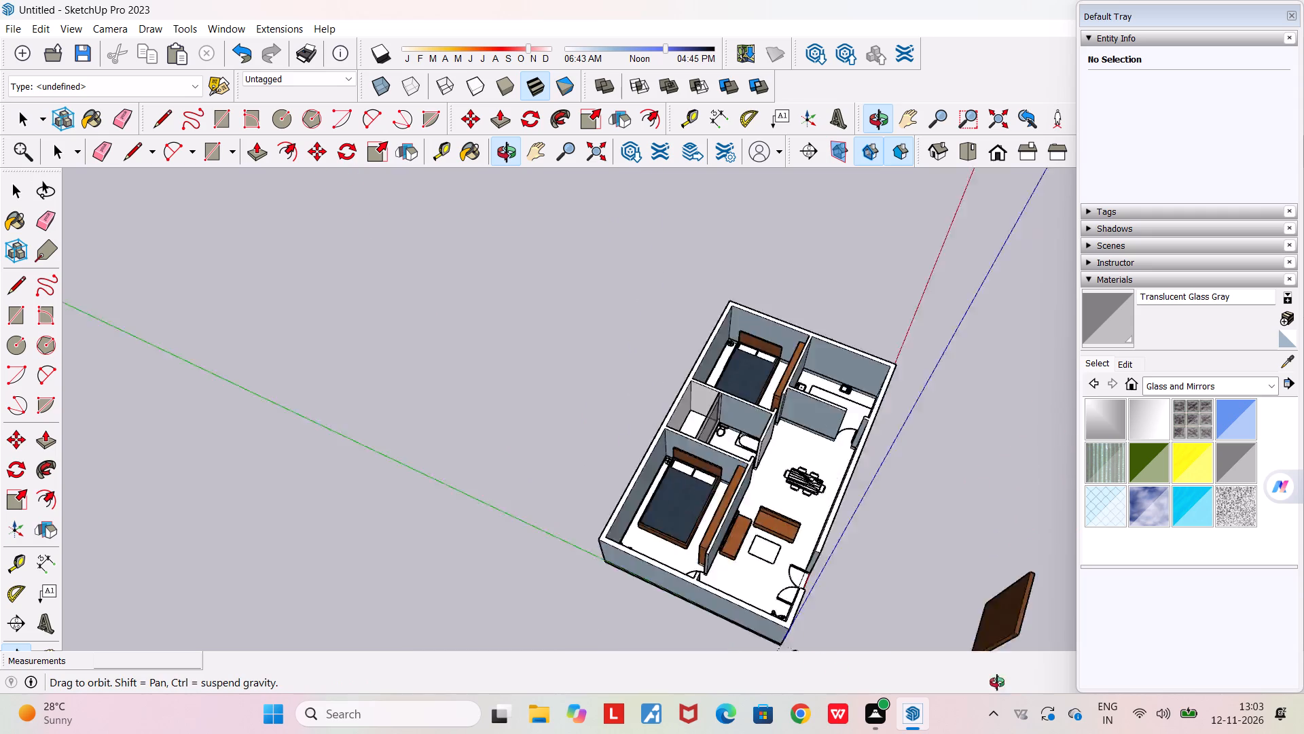
middle_drag(997, 682, 1127, 605)
middle_drag(775, 601, 1017, 597)
scroll(801, 508, up, 6)
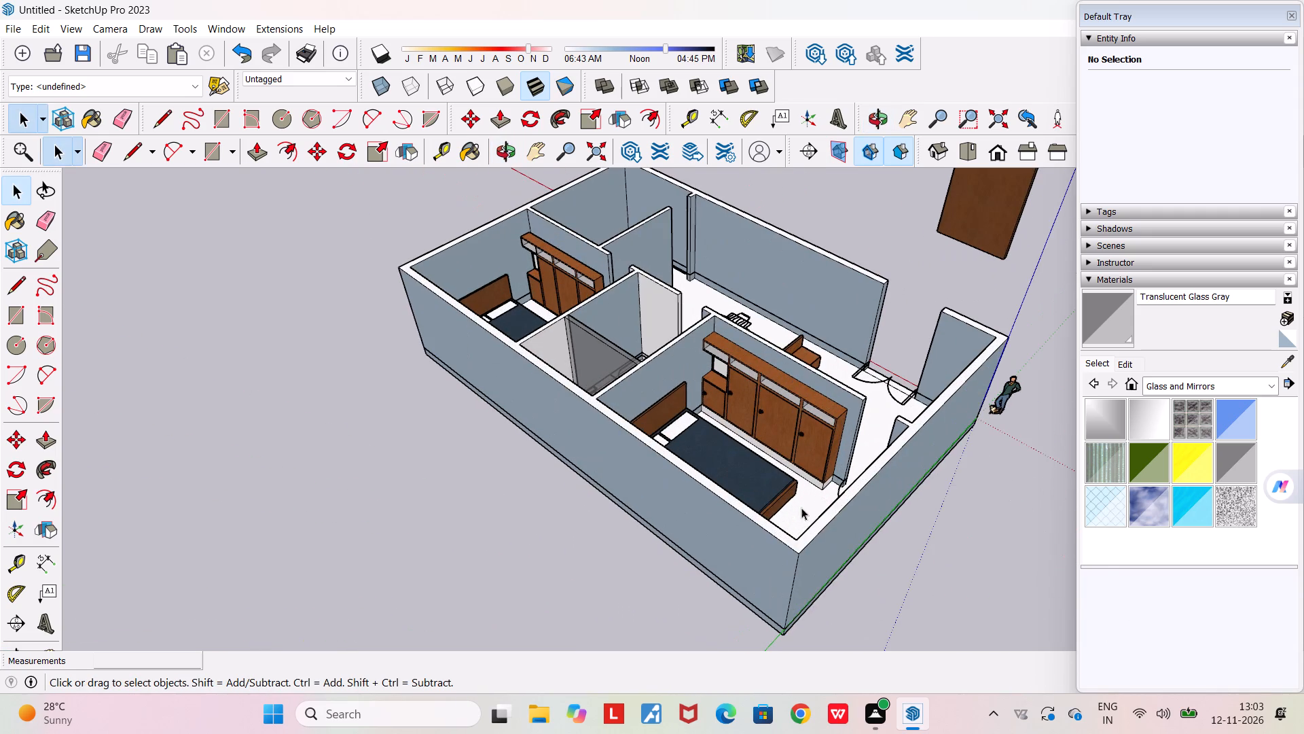
scroll(760, 503, up, 6)
middle_drag(957, 546, 411, 503)
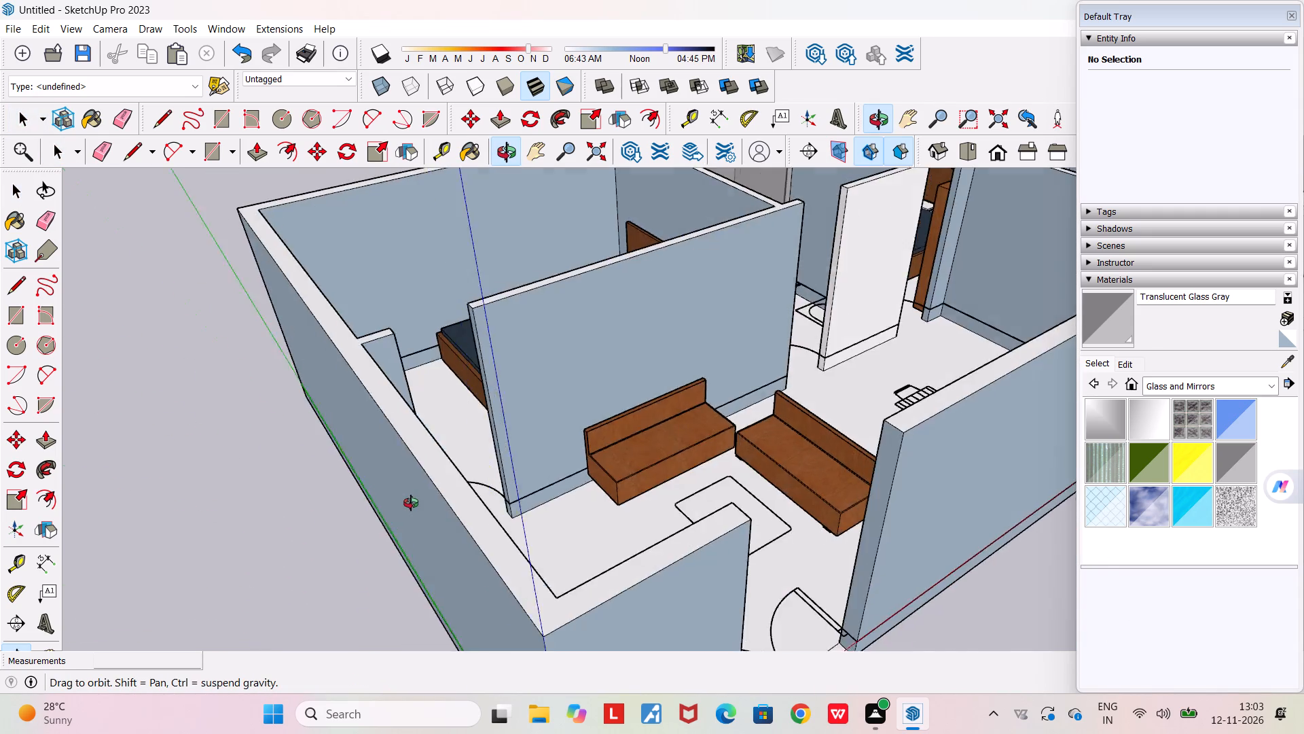
middle_drag(411, 503, 529, 515)
scroll(553, 418, up, 7)
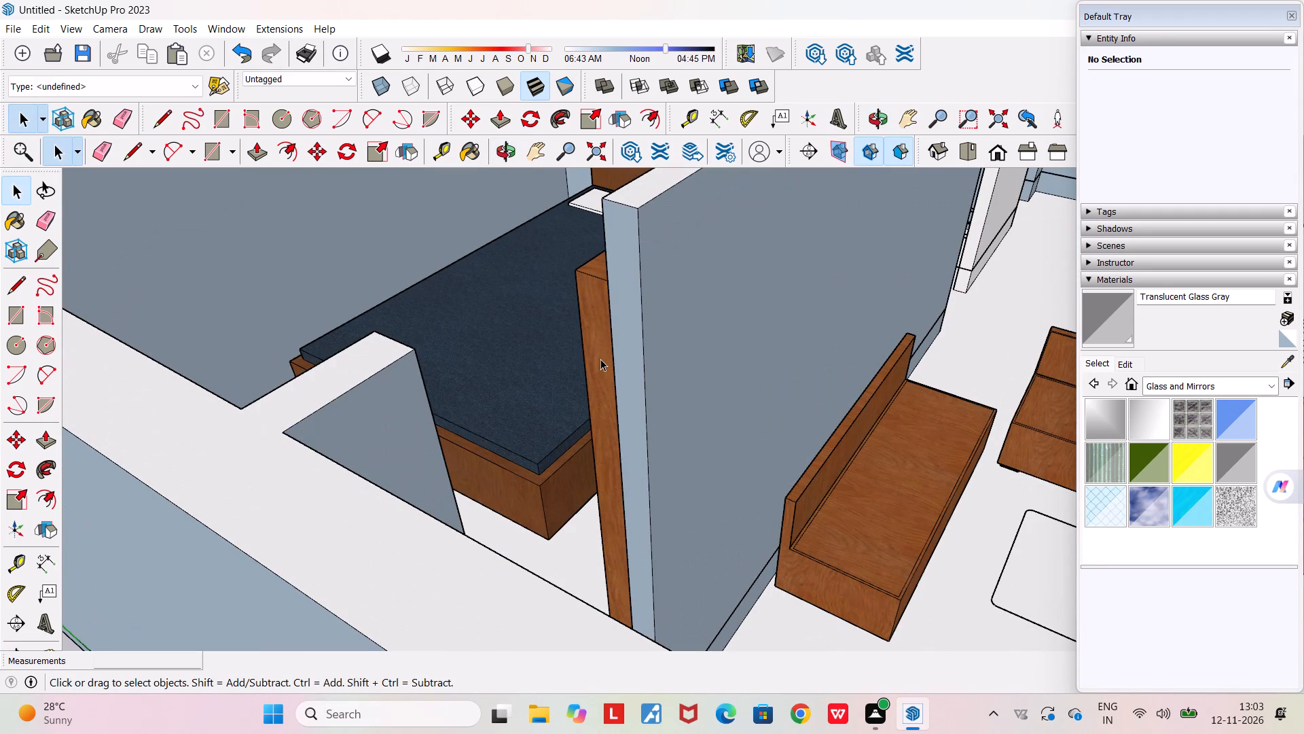
click(451, 144)
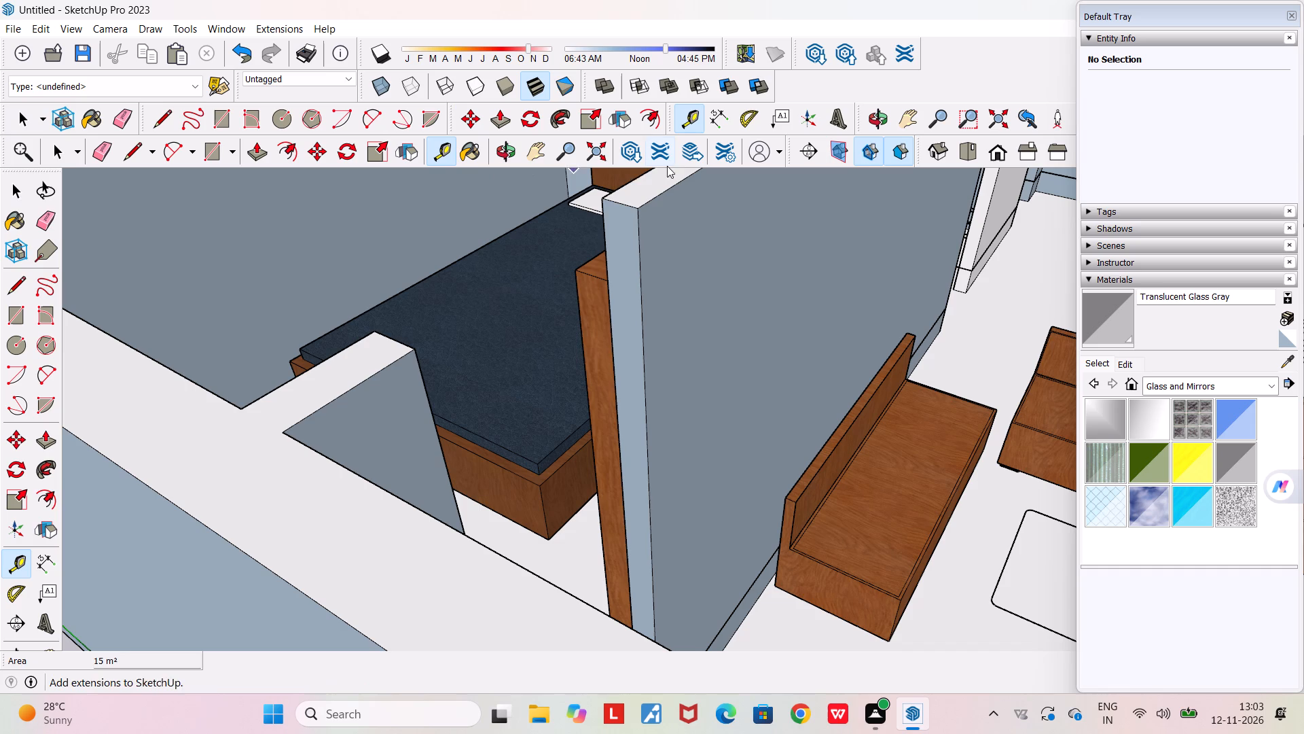
click(620, 207)
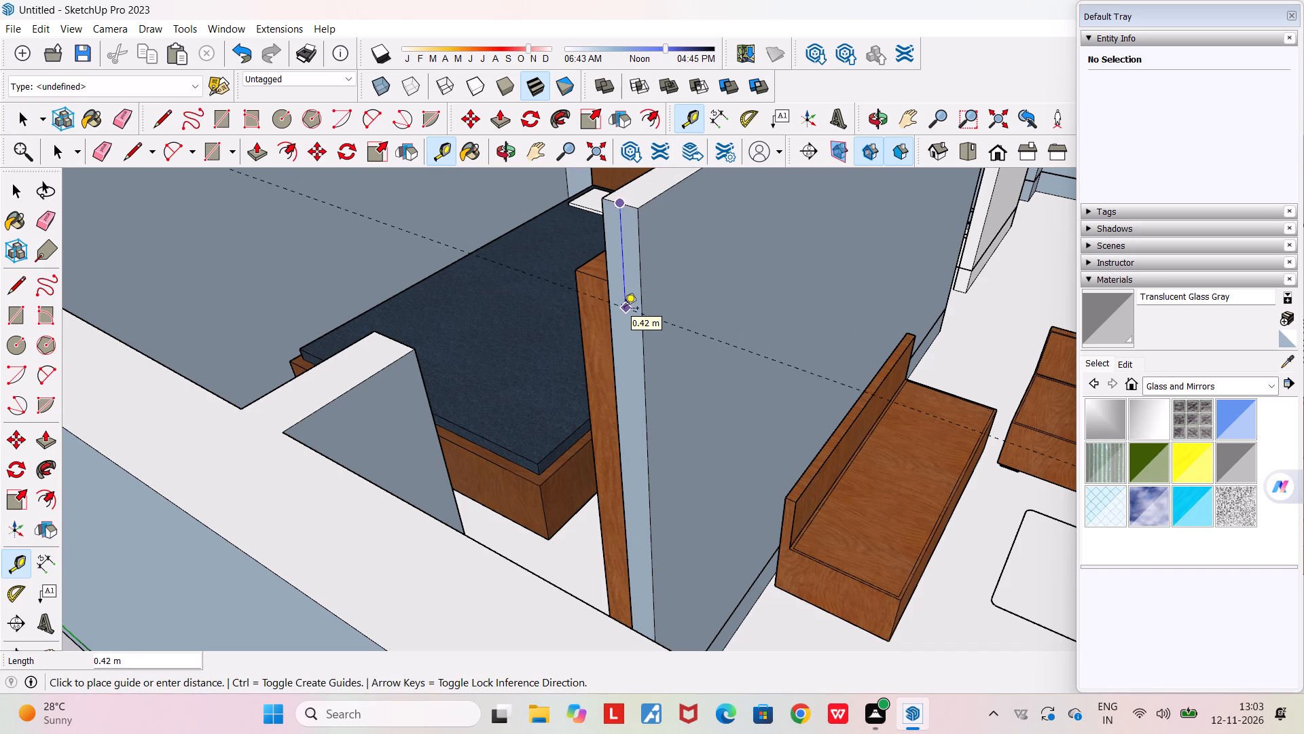
text(0.50)
key(Return)
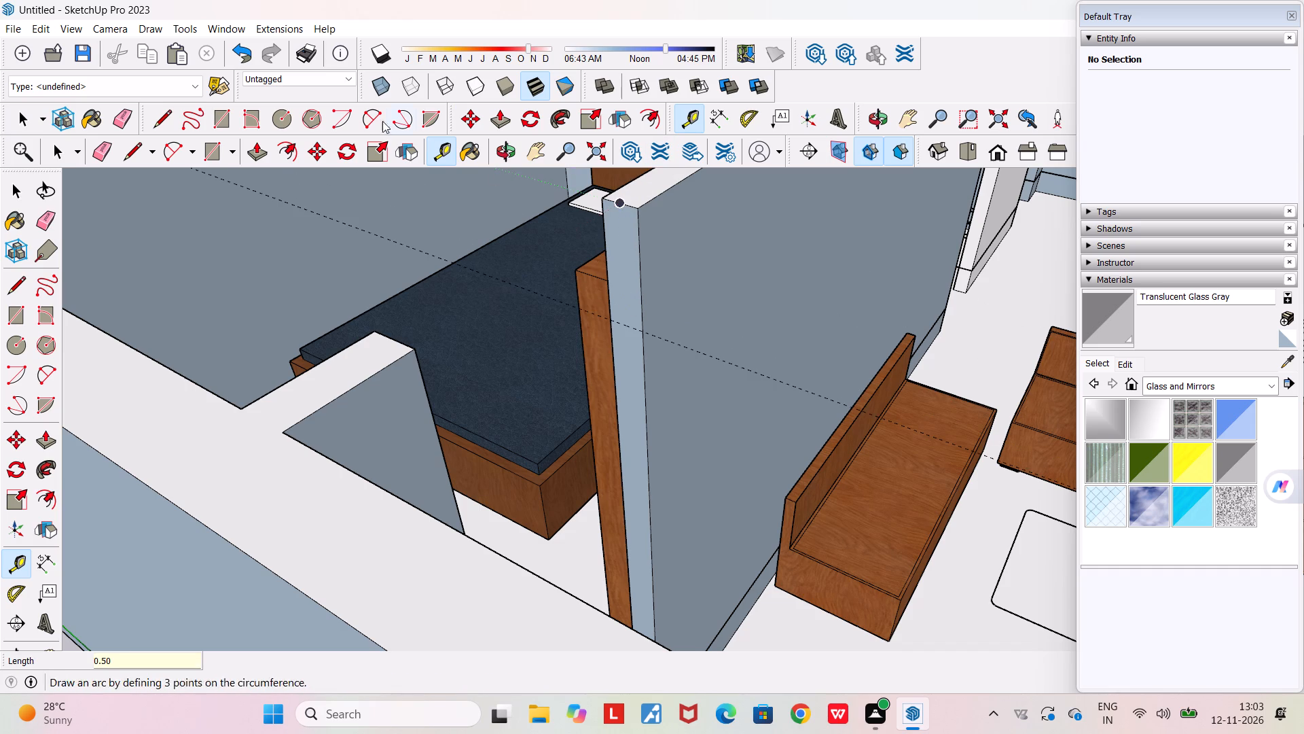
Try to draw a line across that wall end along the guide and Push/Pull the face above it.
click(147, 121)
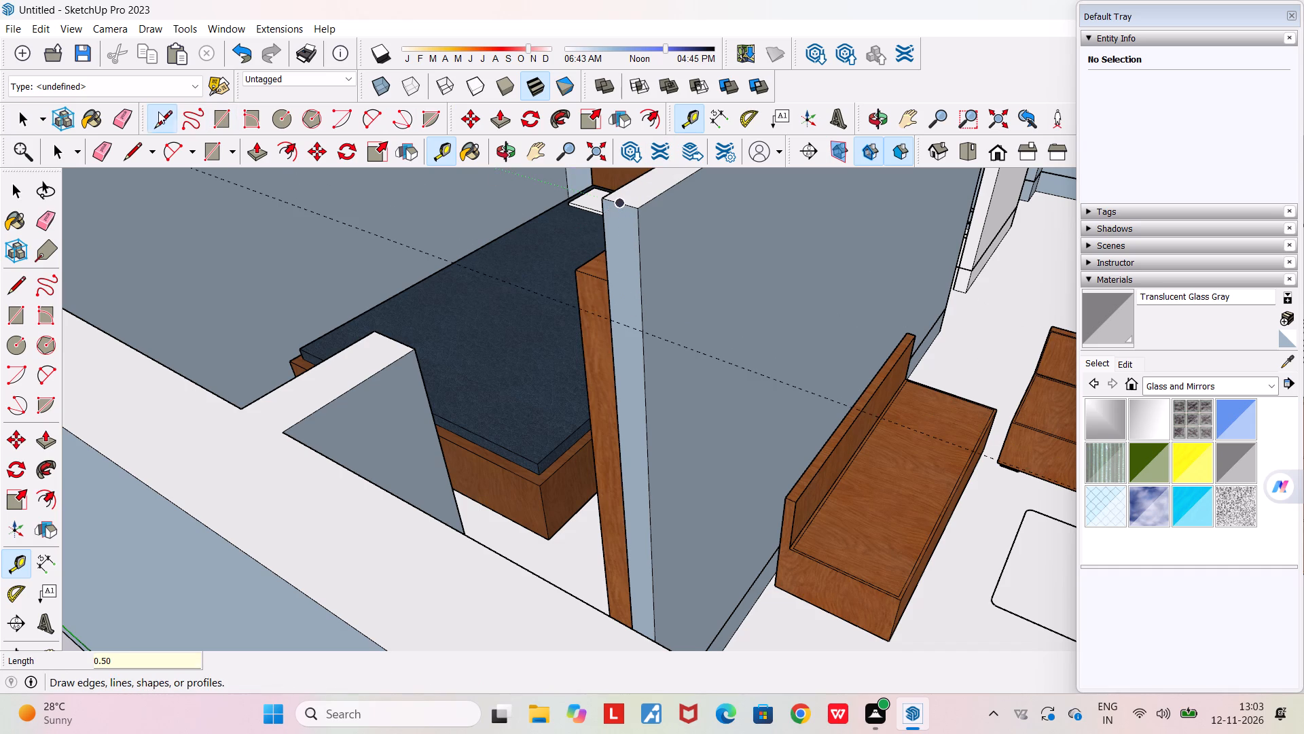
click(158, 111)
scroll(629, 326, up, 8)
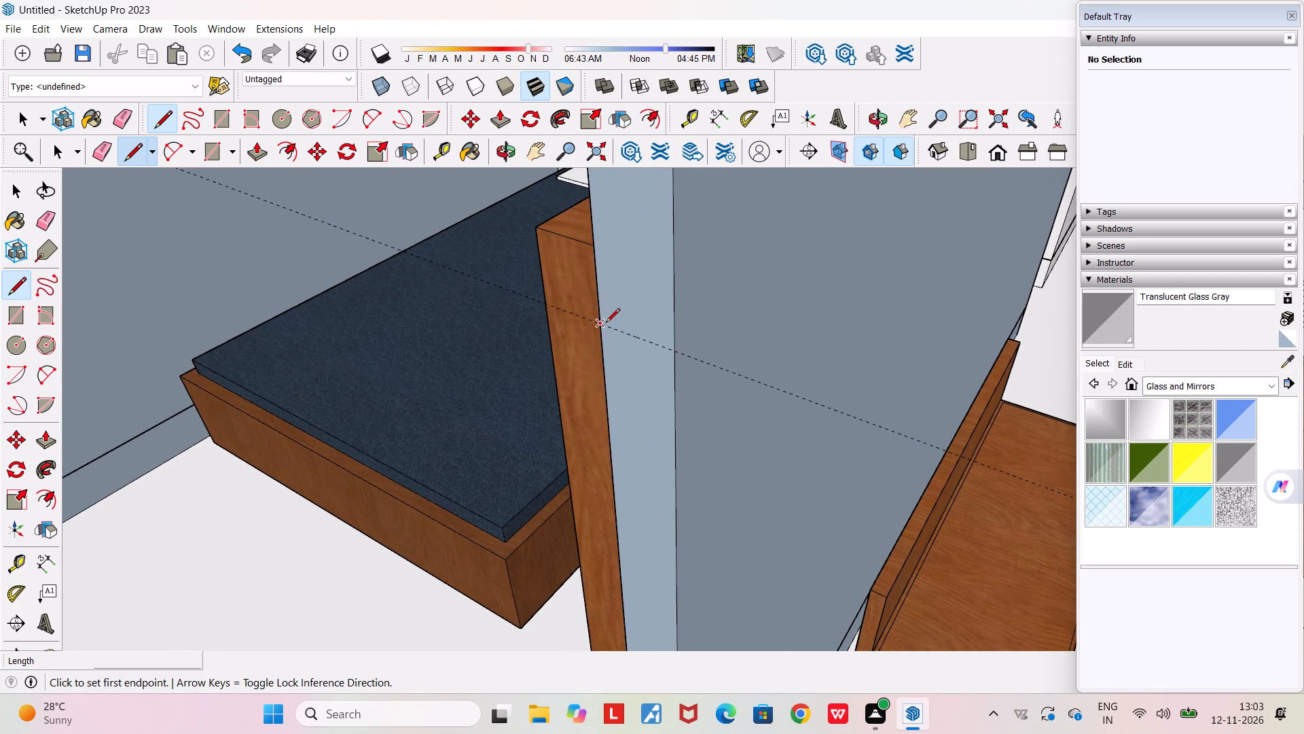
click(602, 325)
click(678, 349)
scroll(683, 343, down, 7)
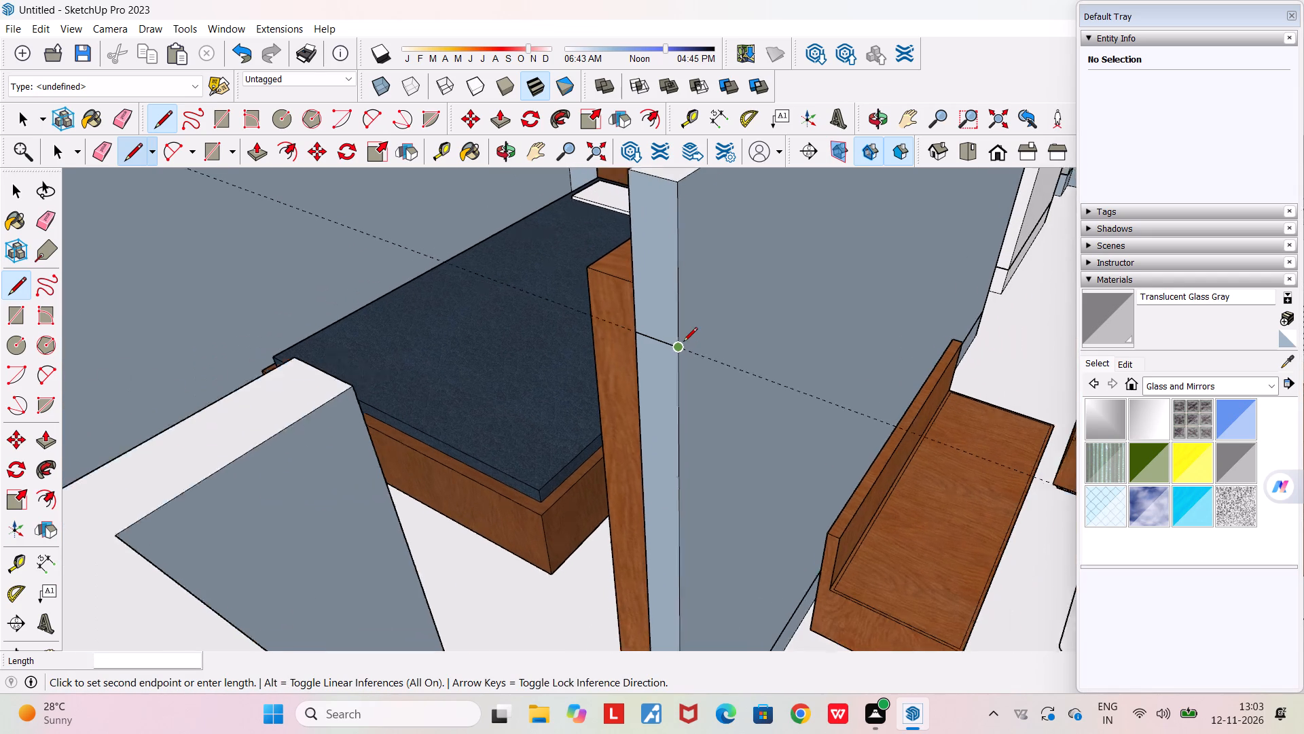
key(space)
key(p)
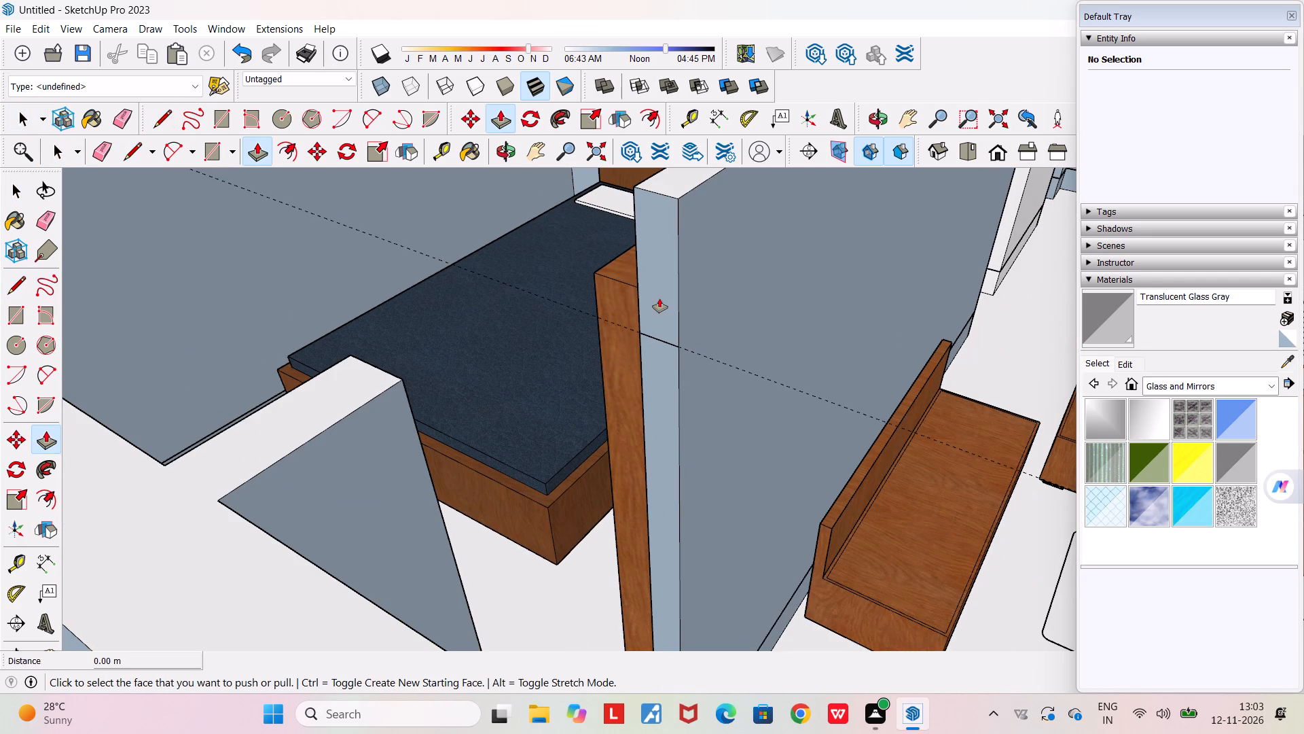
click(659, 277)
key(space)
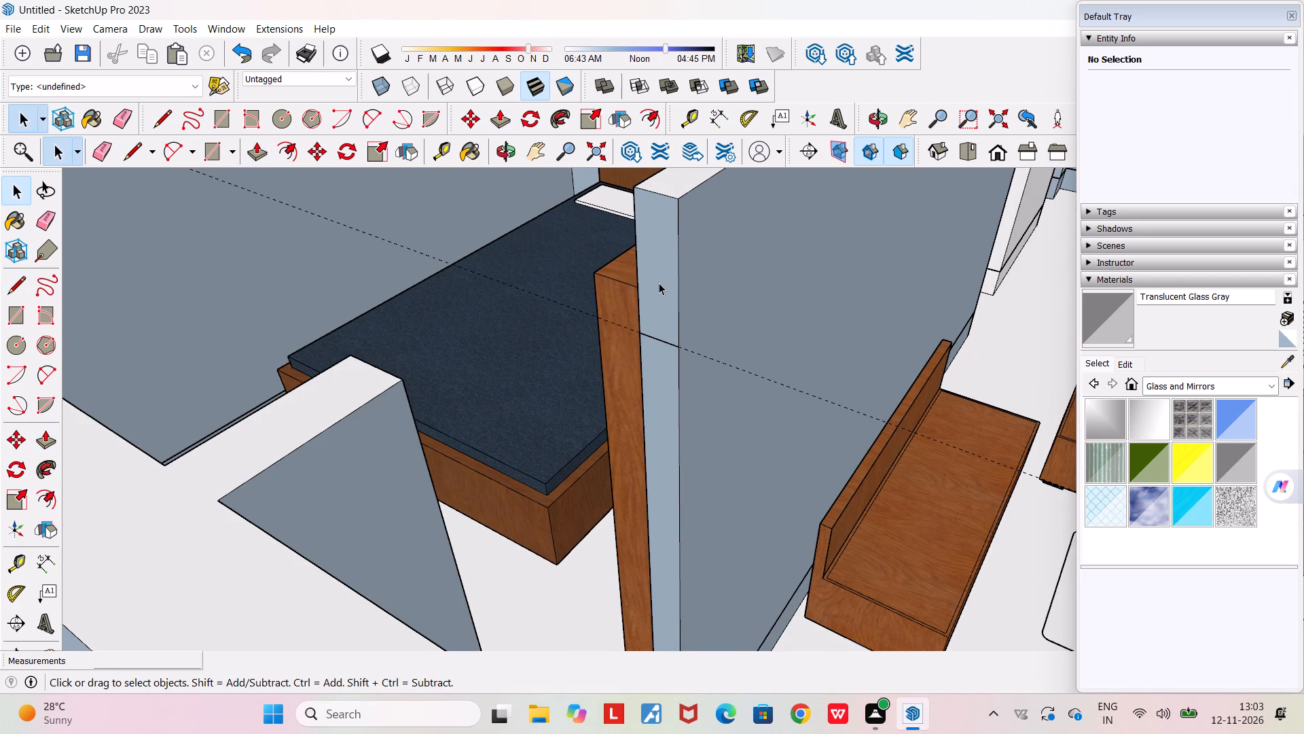
Open the house component down to the wall geometry and draw a line about 0.15 m long across the wall end along the guide.
scroll(659, 283, down, 1)
middle_drag(659, 283, 748, 281)
double_click(737, 278)
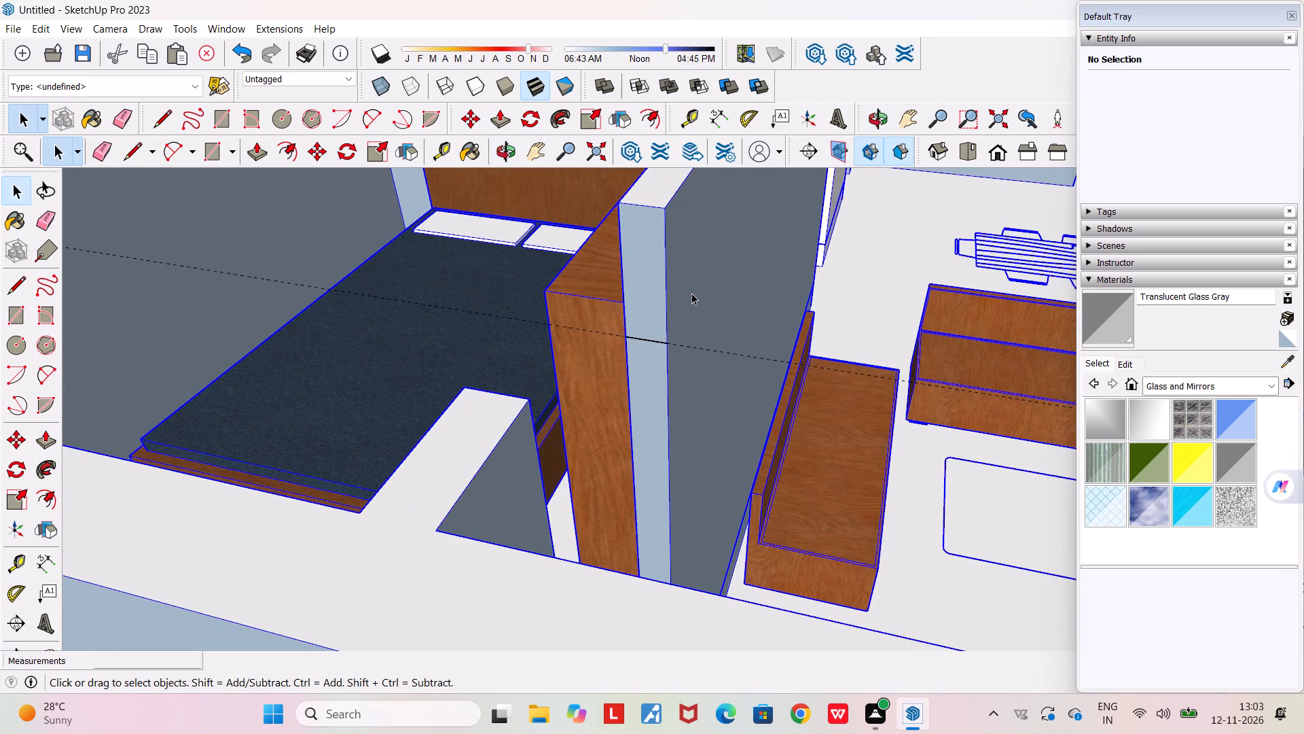
double_click(668, 303)
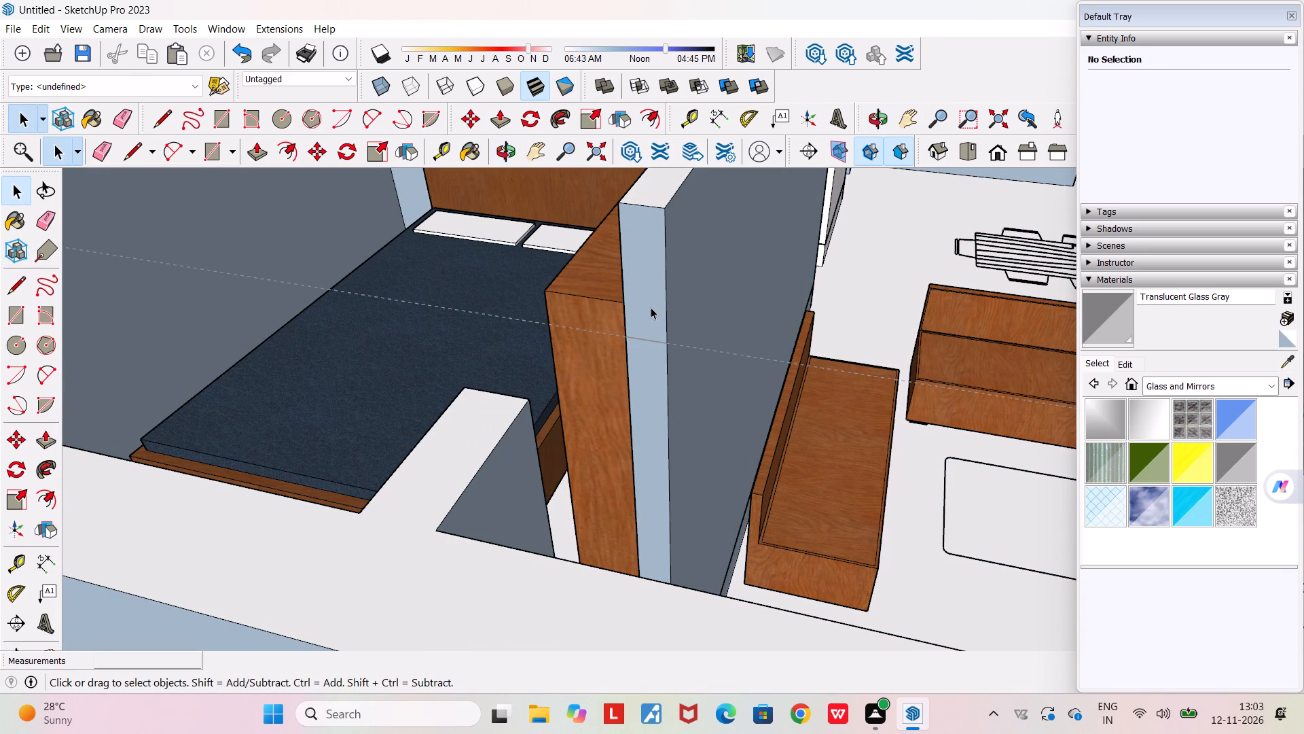
click(651, 302)
double_click(651, 301)
click(651, 301)
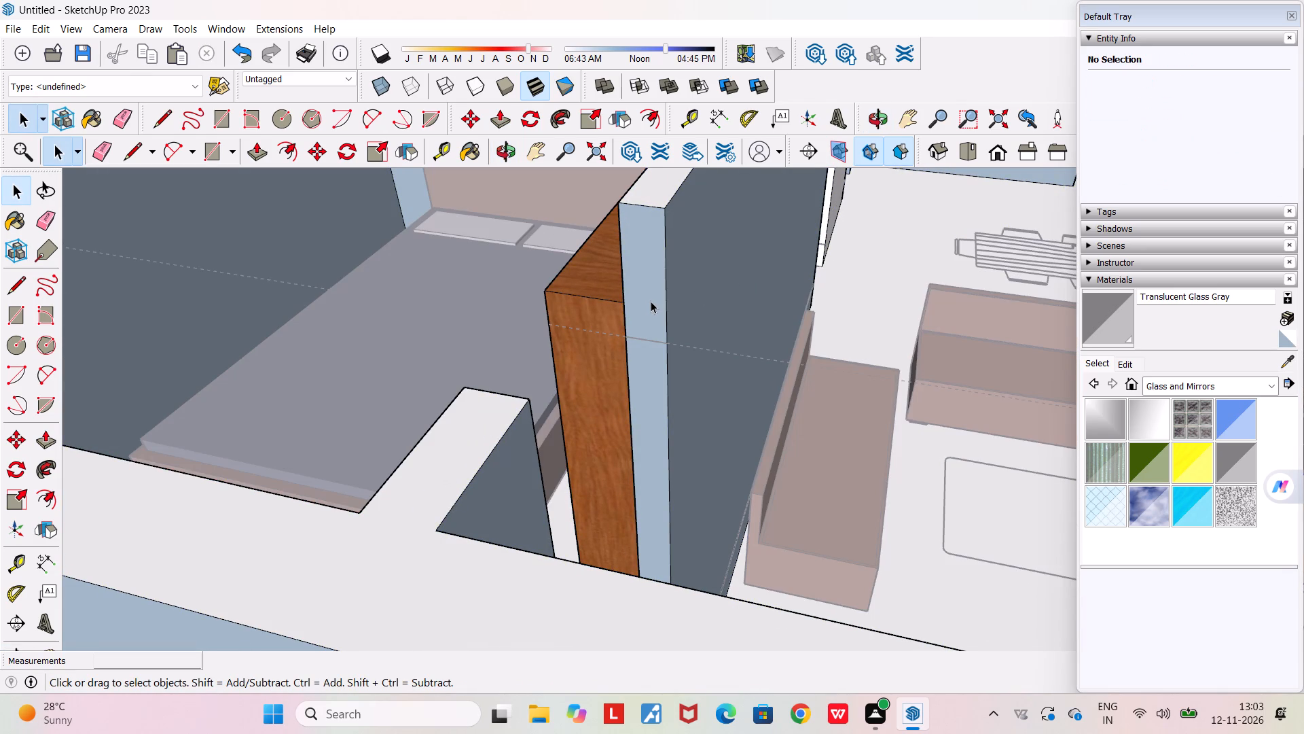
key(space)
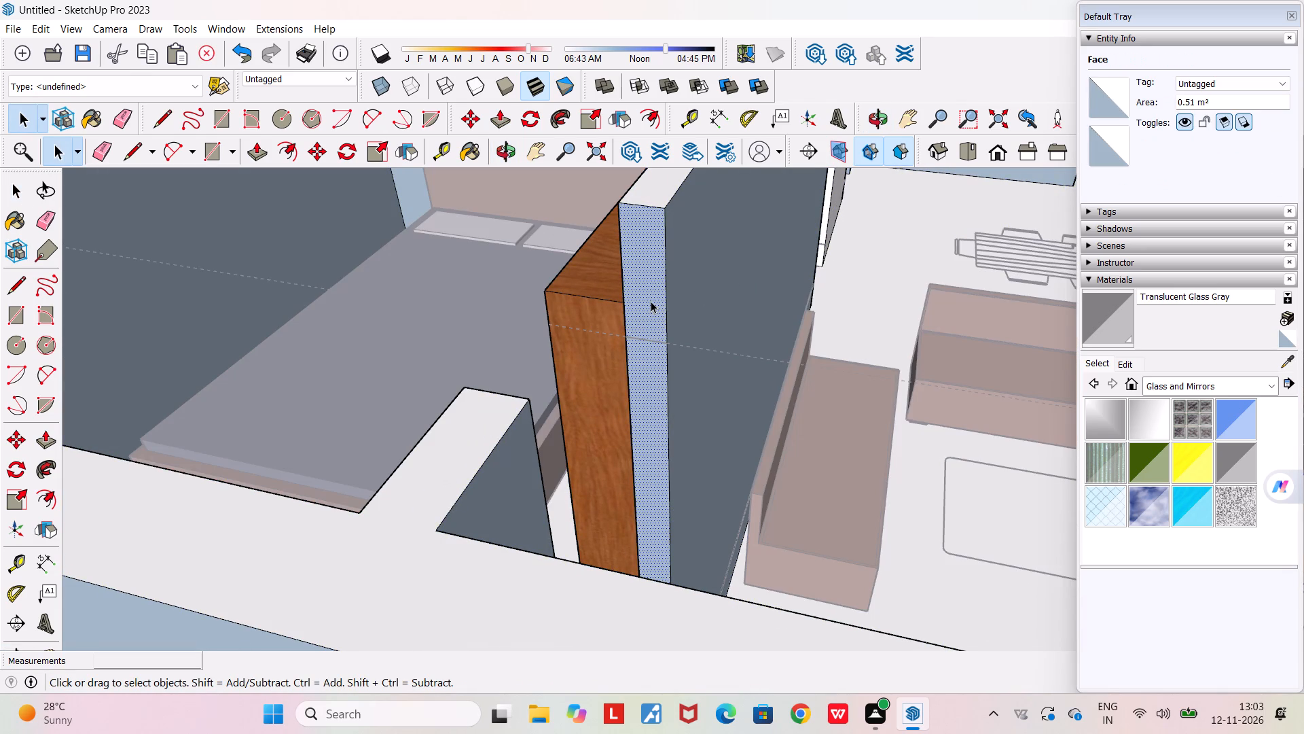
click(158, 118)
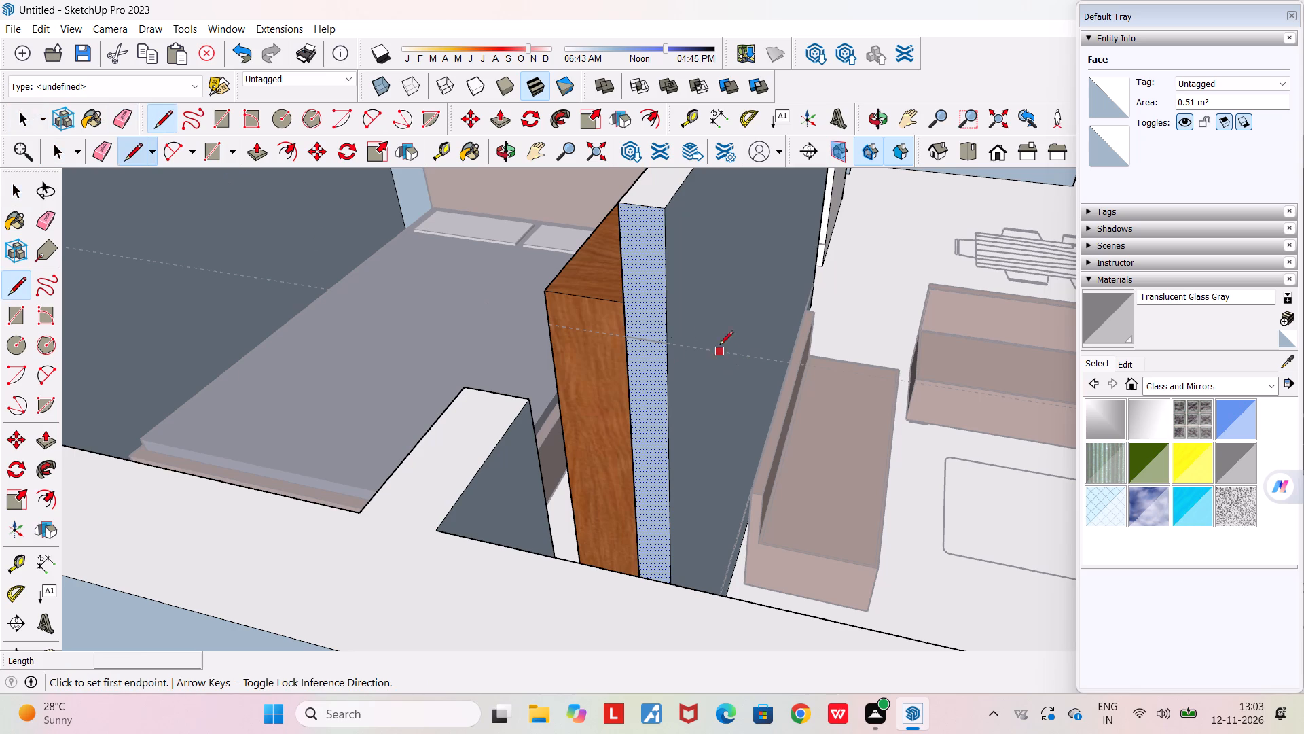
click(627, 336)
click(666, 343)
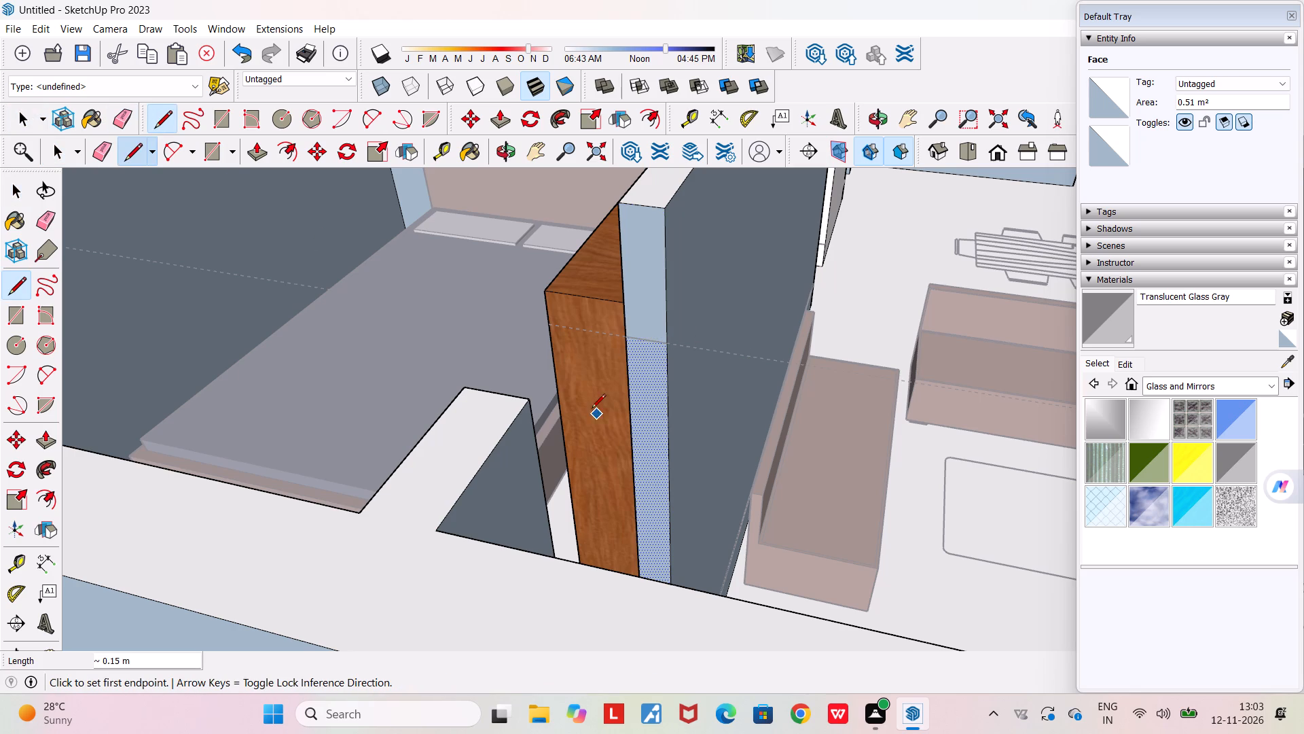
Push/Pull the face above the line about 0.99 m to the opposite wall stub, bridging the bedroom doorway.
key(space)
click(659, 250)
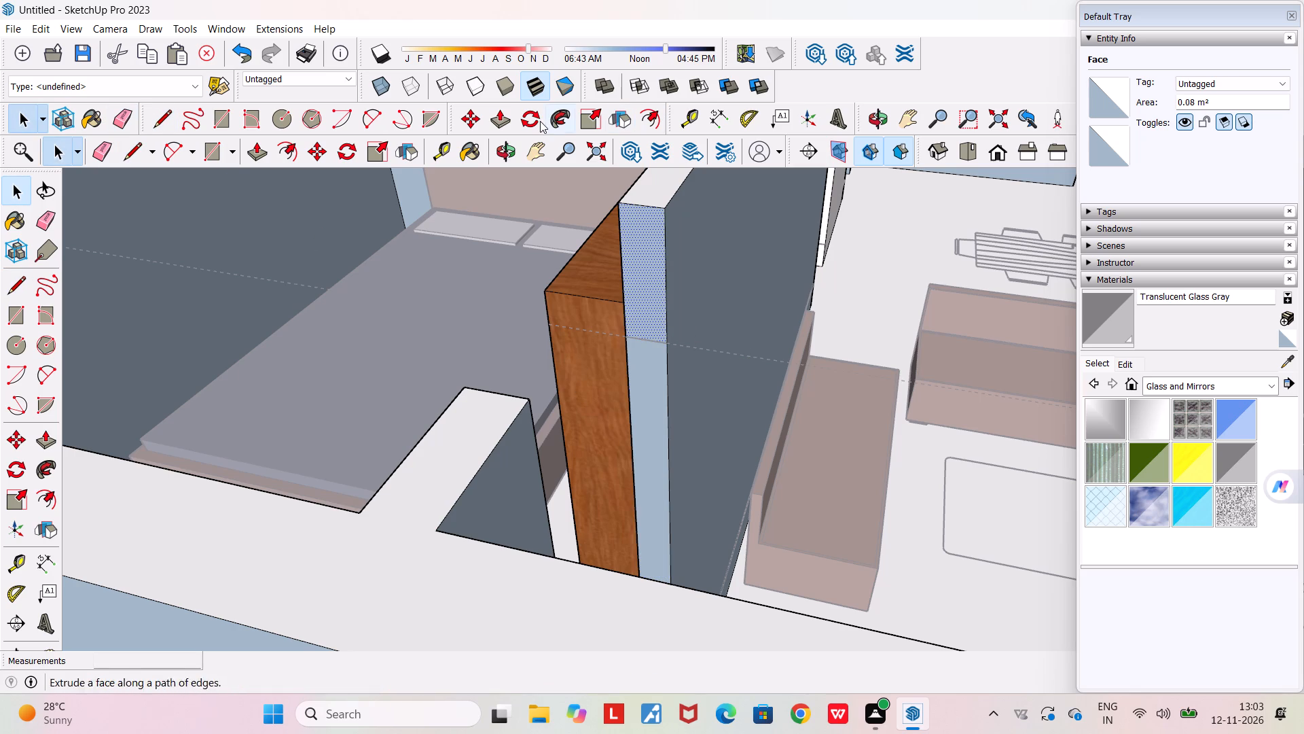
click(503, 119)
click(650, 261)
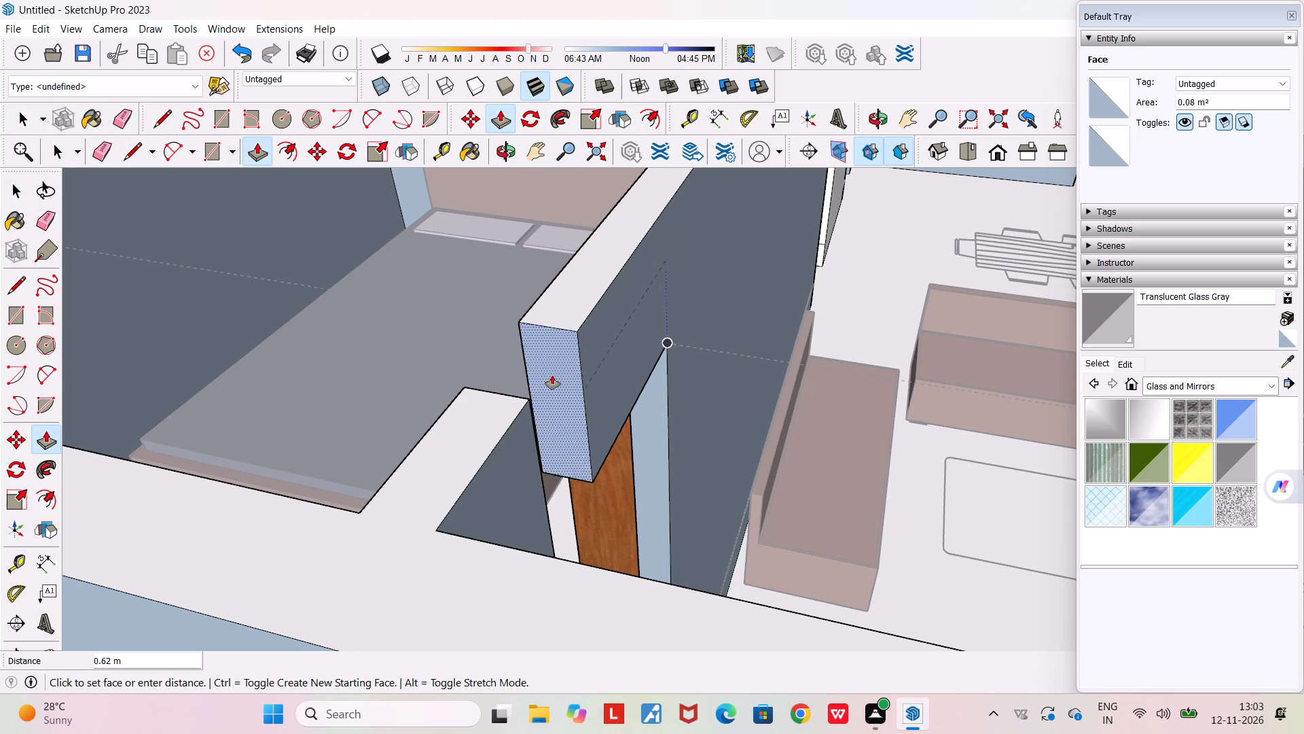
click(452, 451)
Erase the vertical seam edges on both sides of the wall where the bedroom doorway's lintel meets the stub.
middle_drag(618, 401, 383, 412)
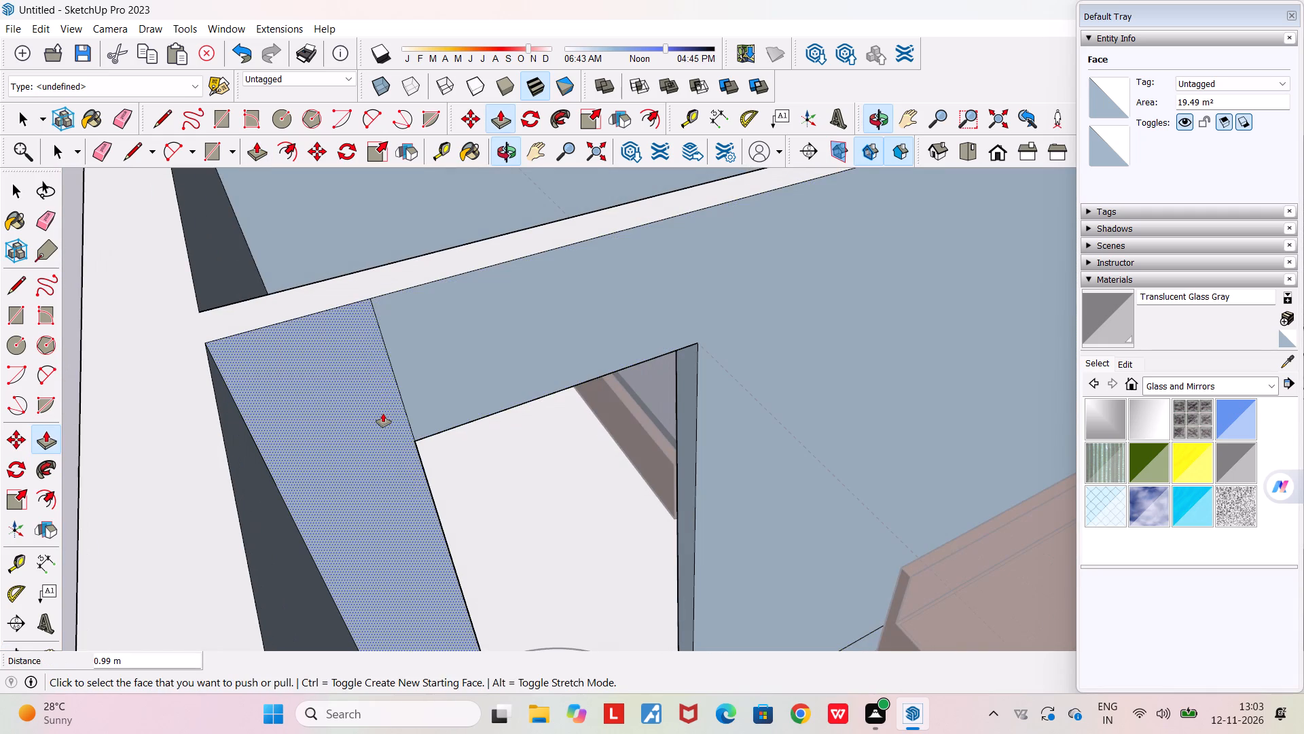
key(e)
drag(410, 383, 393, 389)
middle_drag(393, 389, 947, 464)
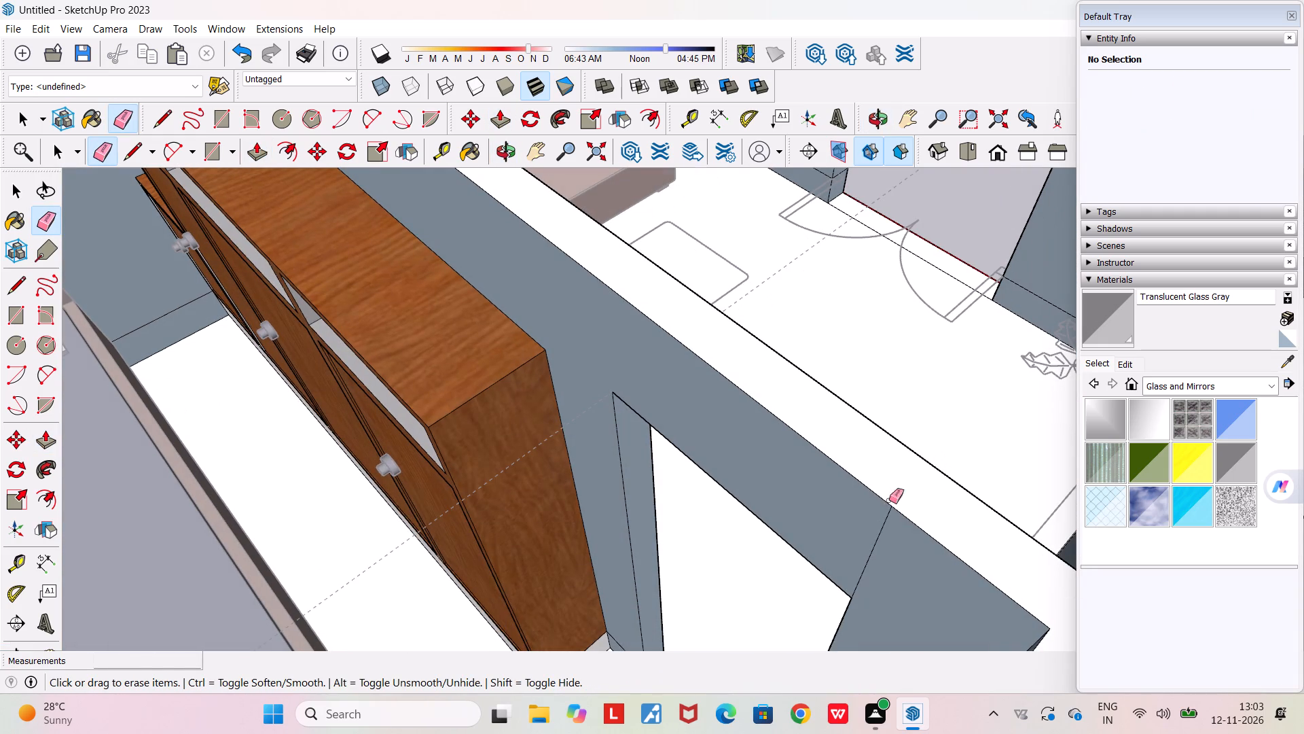
drag(903, 531, 880, 524)
Place a guide 0.50 m below the top edge of the long outer wall's end at the front entrance doorway.
scroll(880, 524, down, 14)
middle_drag(954, 501, 791, 435)
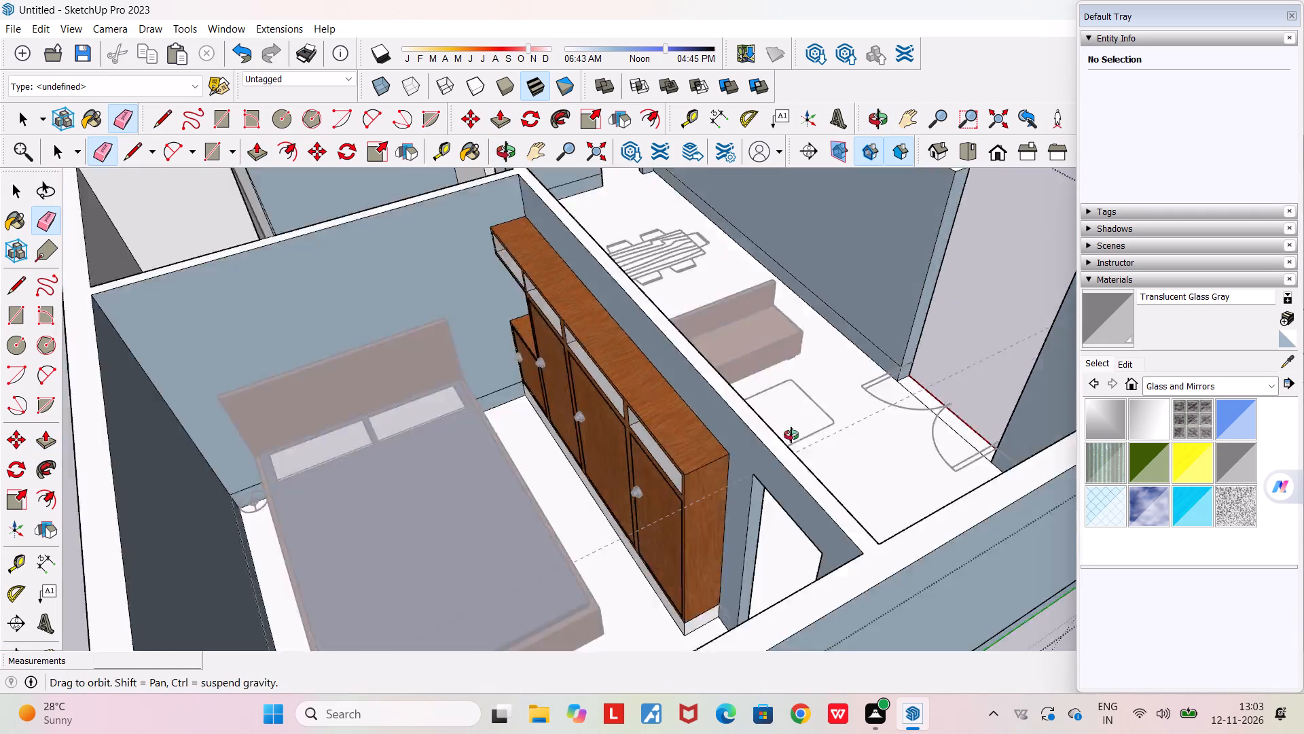
middle_drag(791, 435, 491, 383)
scroll(491, 383, down, 11)
middle_drag(681, 387, 890, 440)
scroll(822, 418, up, 5)
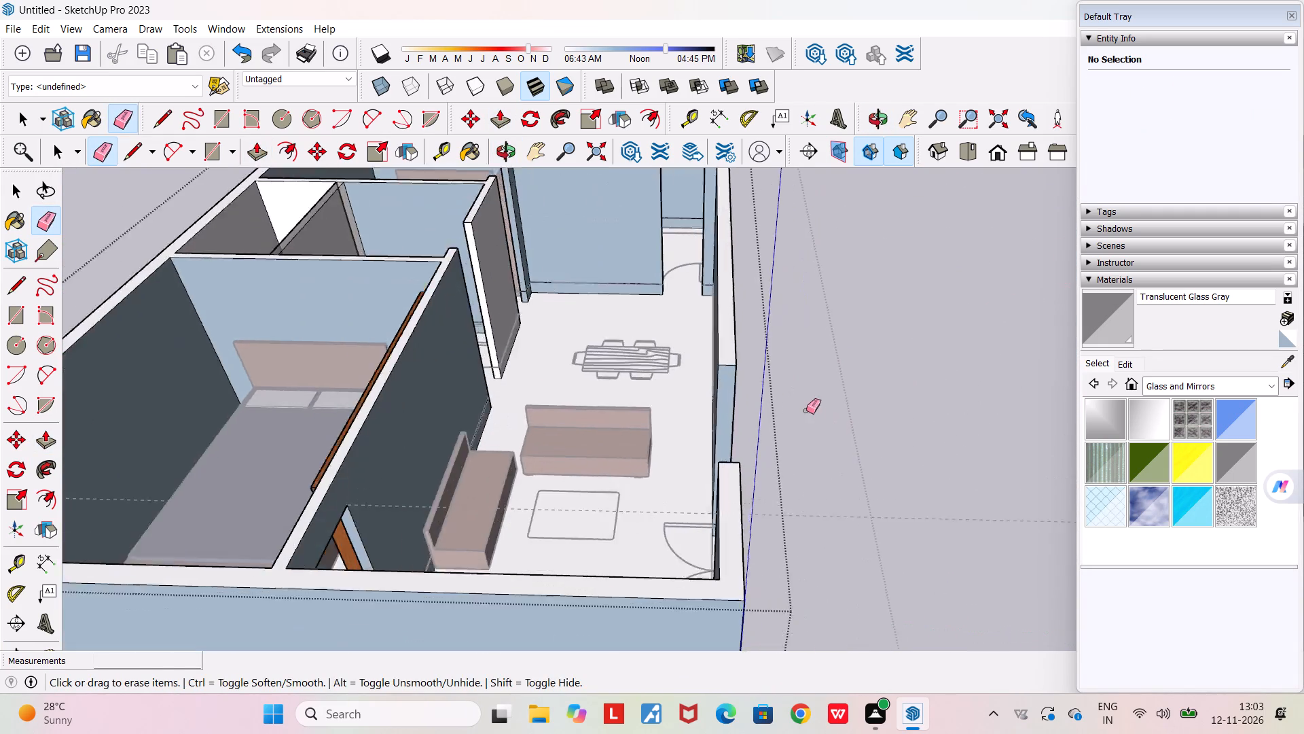
scroll(806, 410, up, 2)
middle_drag(799, 409, 637, 336)
scroll(672, 364, up, 6)
key(space)
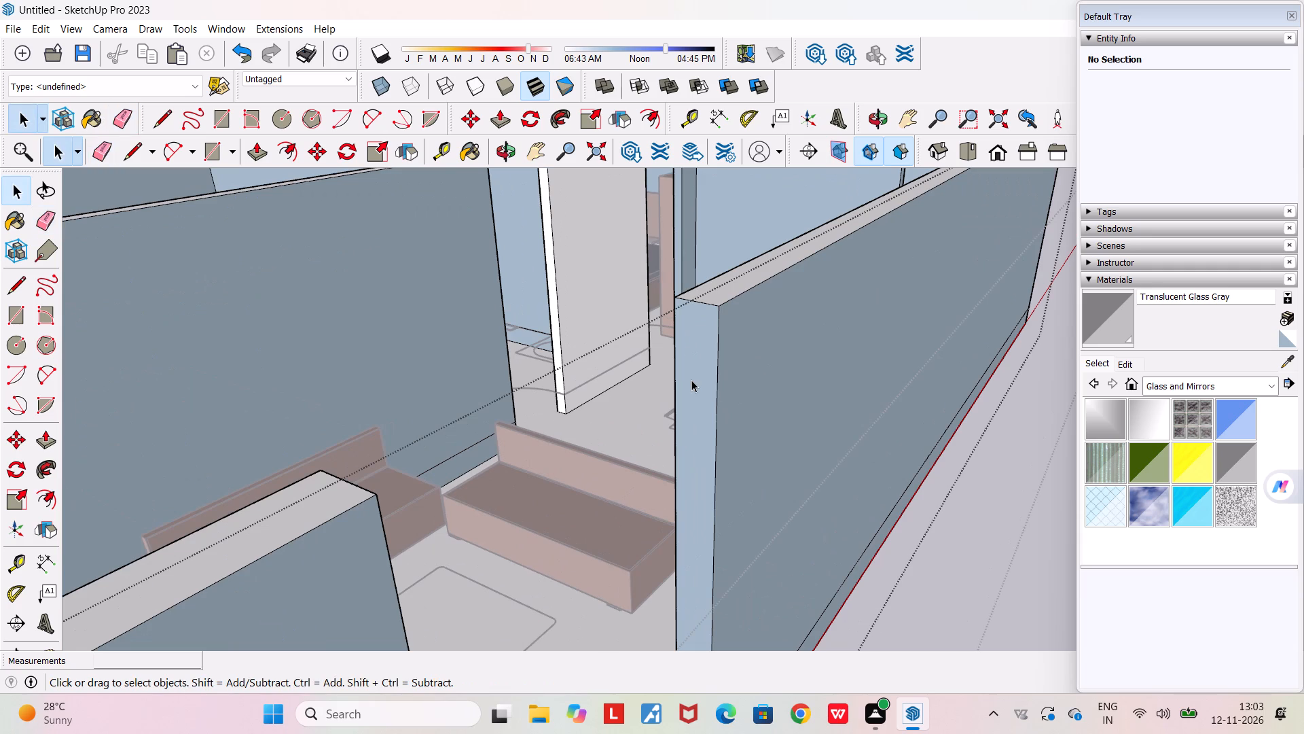
click(692, 381)
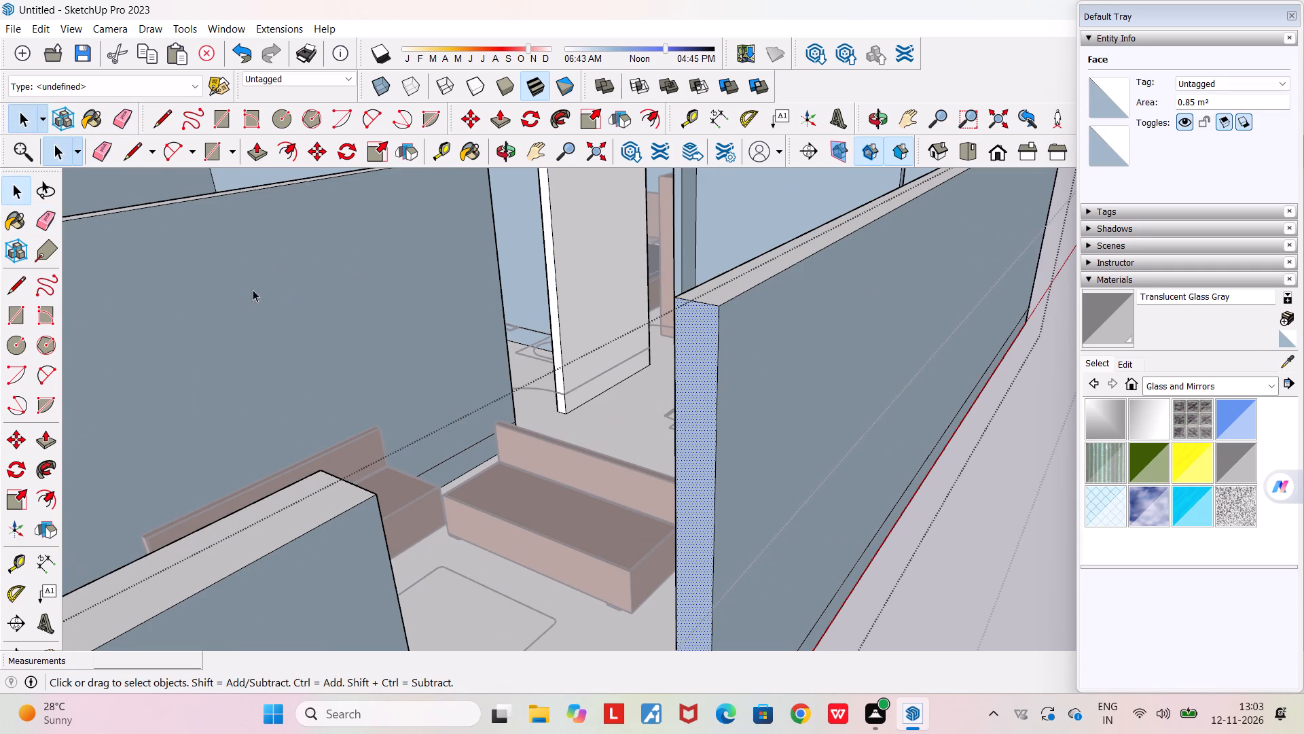
click(453, 144)
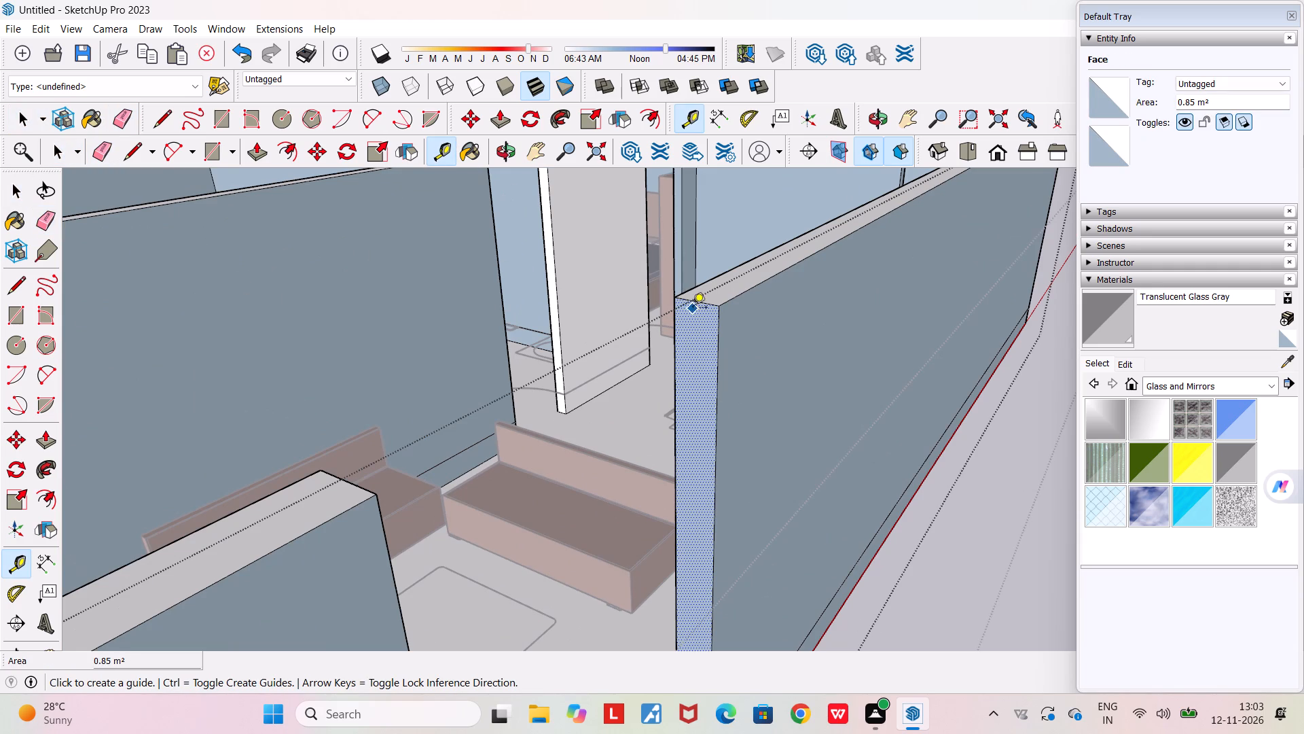
click(697, 301)
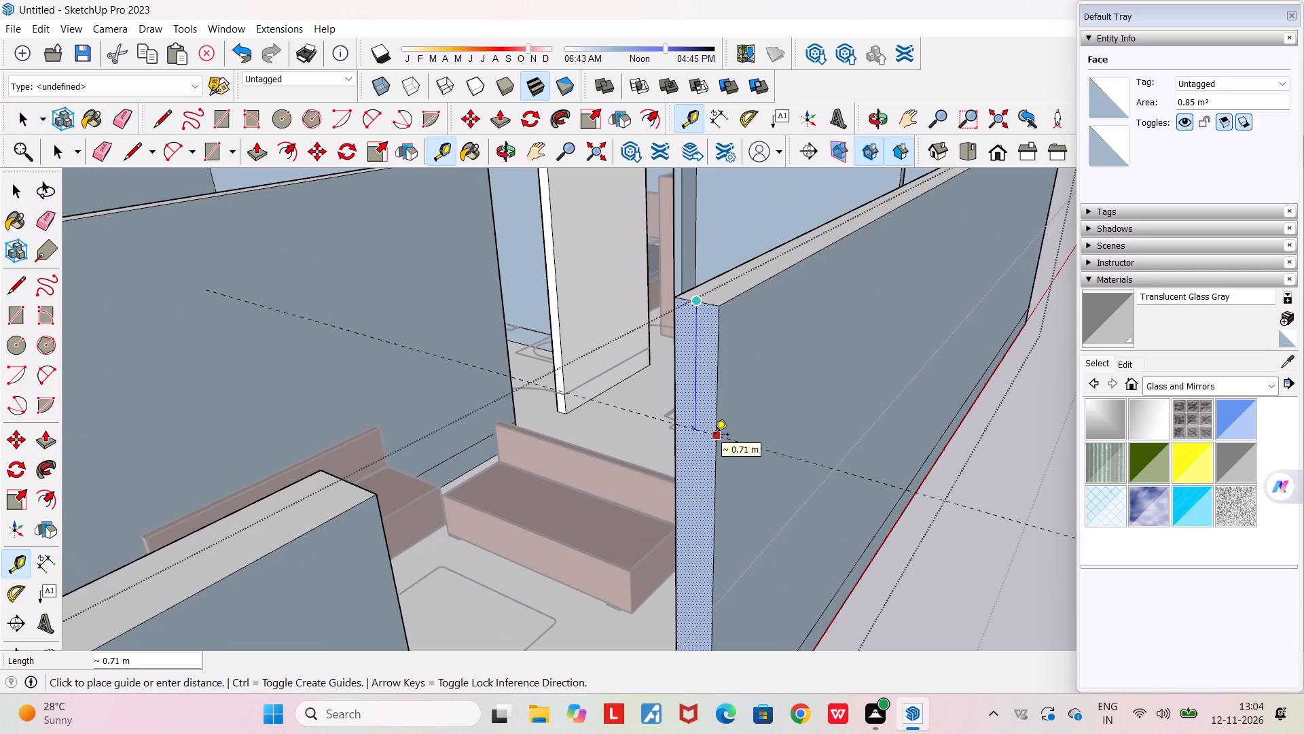
text(0.50)
key(Return)
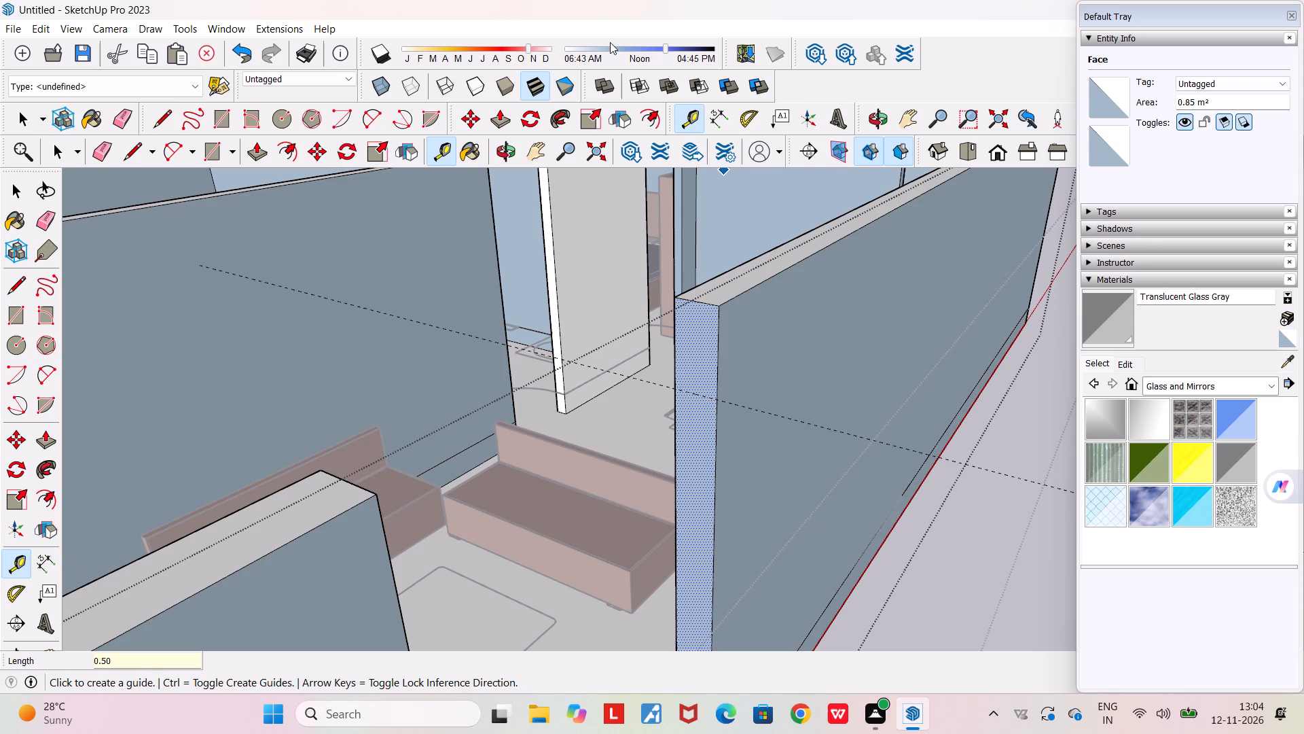
Split the entrance wall end with a line about 0.25 m long along the guide and Push/Pull the upper face about 1.98 m across the opening.
click(172, 122)
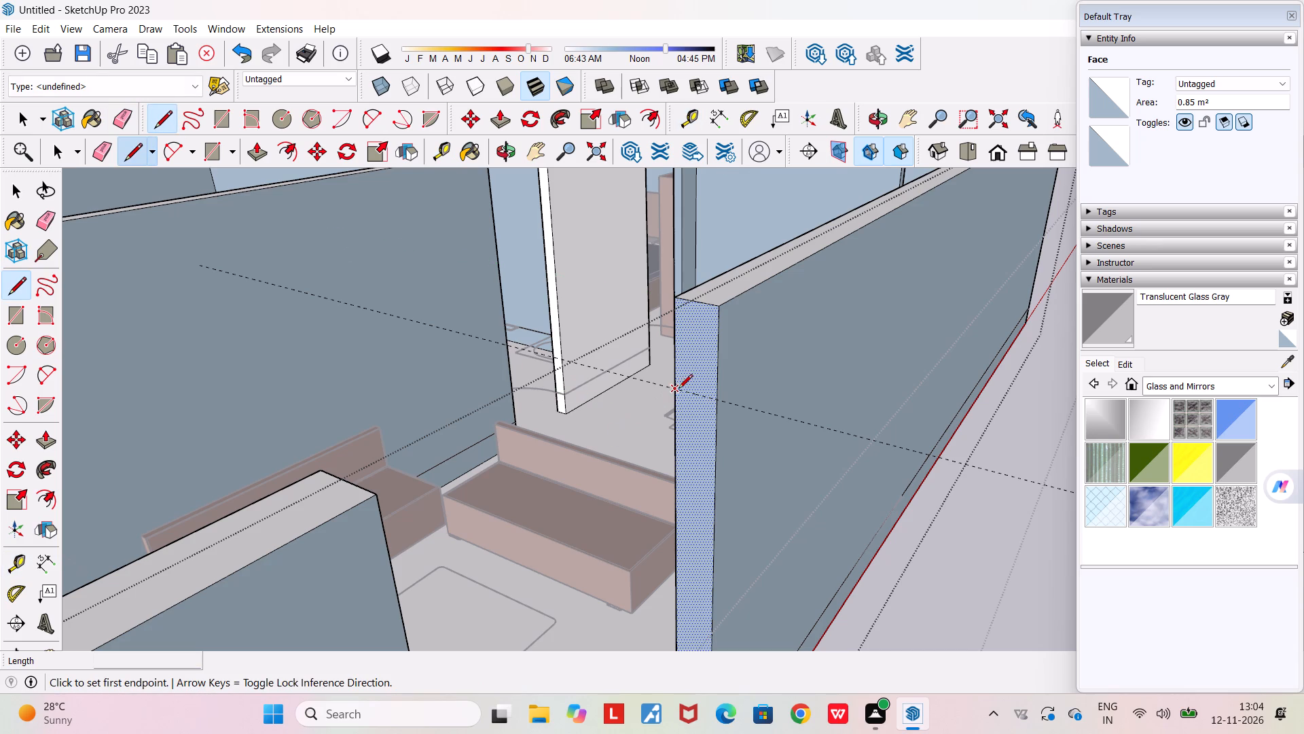
click(675, 388)
click(719, 400)
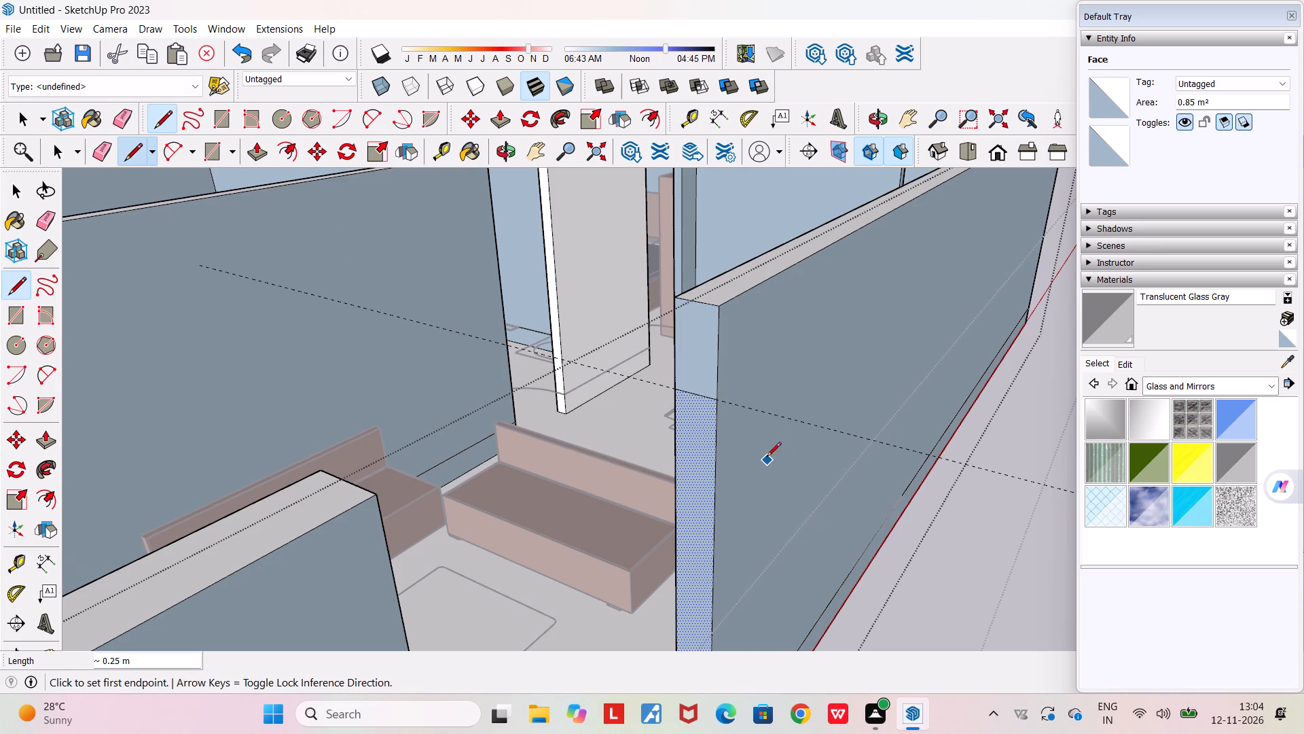
key(space)
click(703, 332)
key(p)
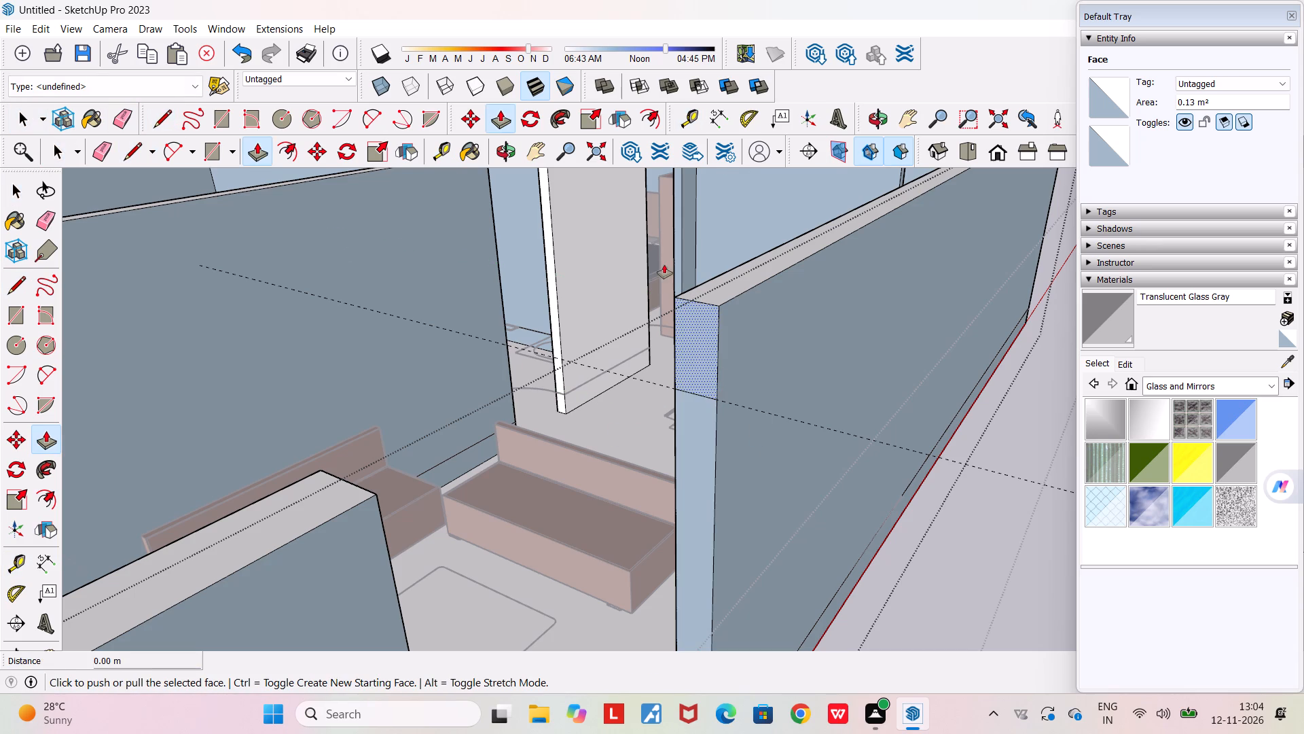
click(703, 338)
click(347, 590)
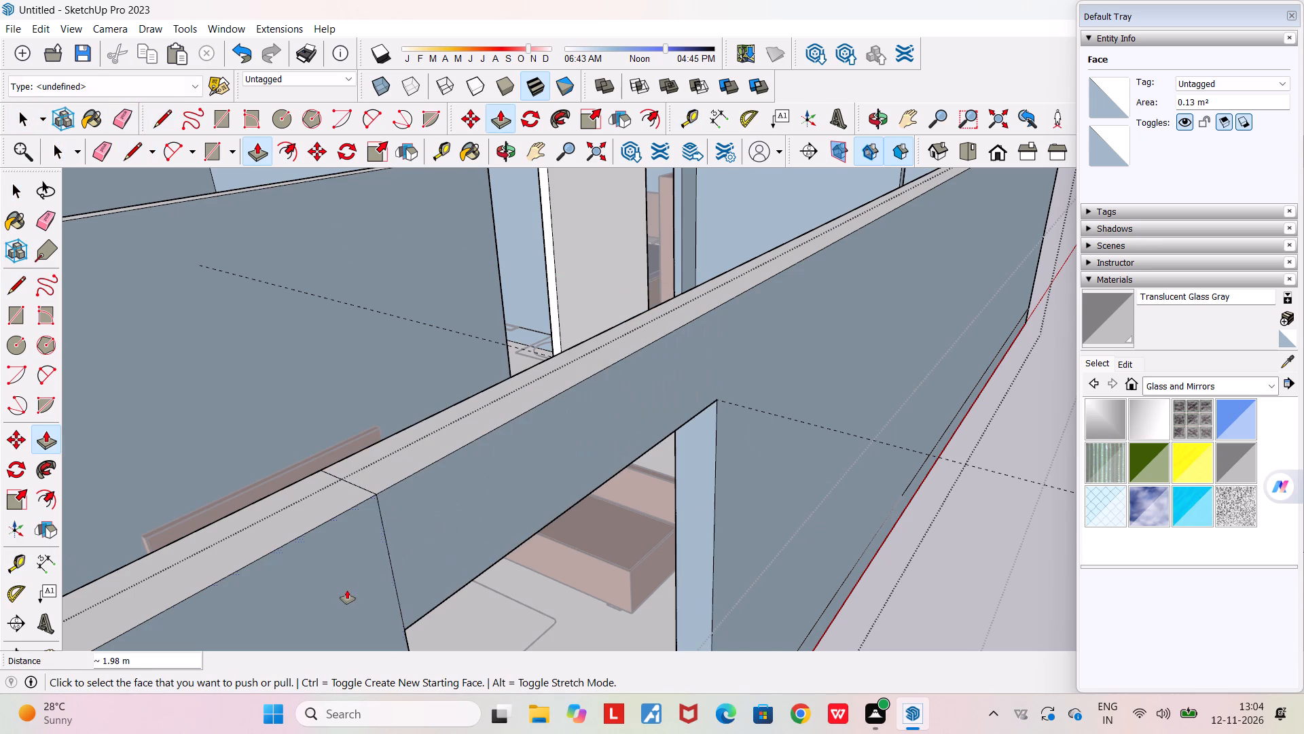
Erase the seam edges on the outer side, top and inner side where the entrance lintel meets the adjoining wall.
key(e)
drag(427, 529, 352, 550)
drag(364, 457, 348, 480)
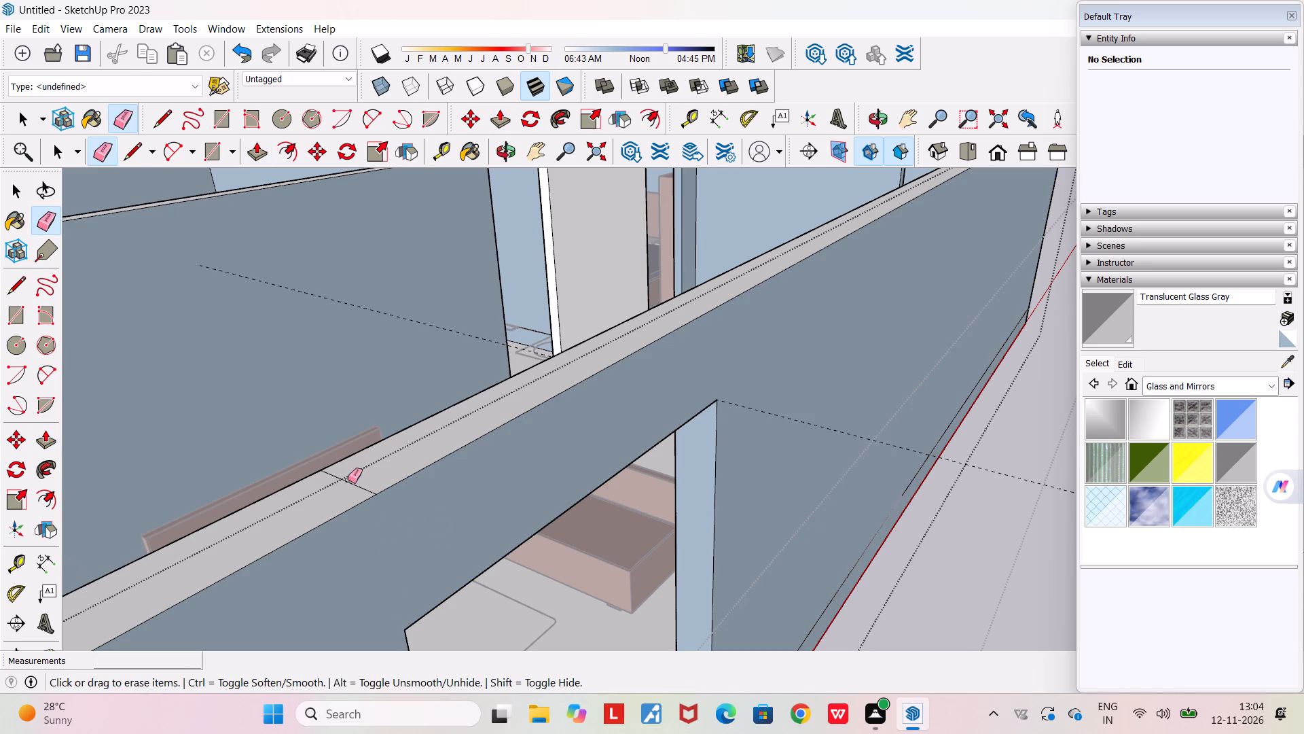
drag(348, 480, 338, 494)
middle_drag(338, 495, 923, 434)
scroll(923, 434, down, 11)
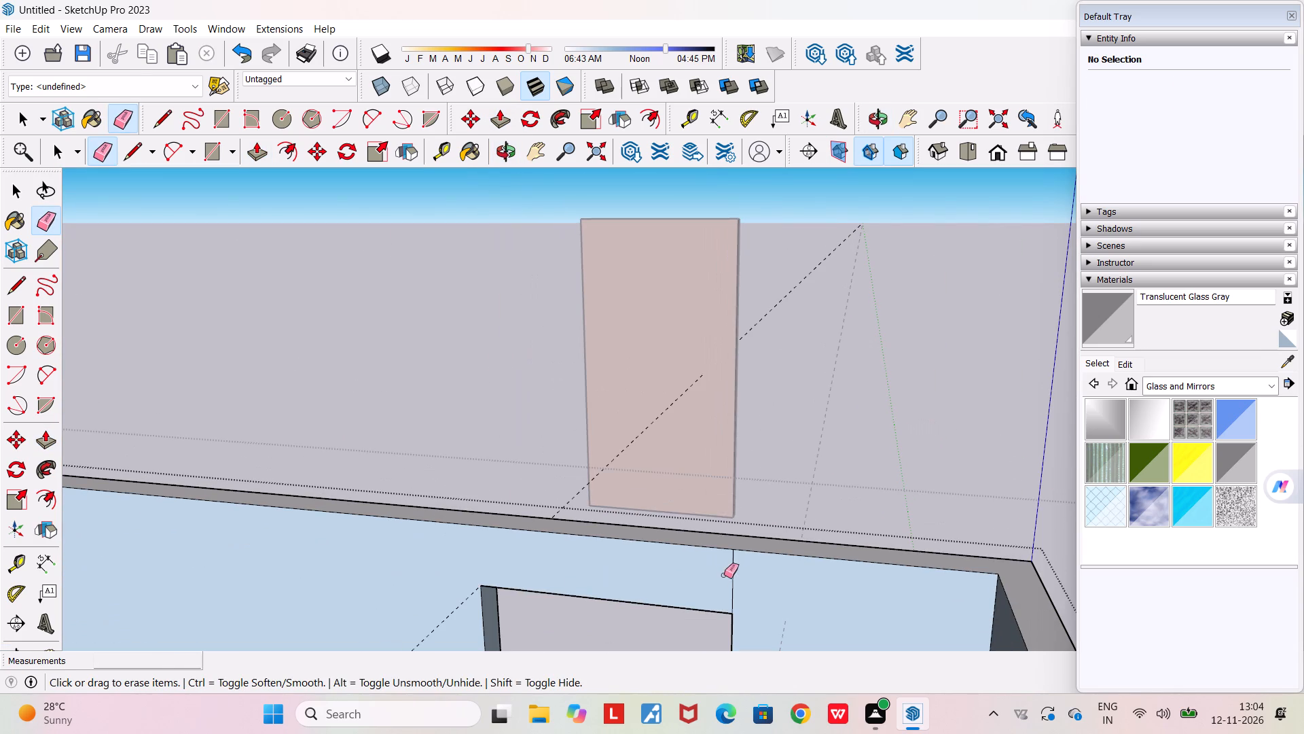
click(733, 580)
middle_drag(718, 577, 481, 582)
scroll(481, 582, down, 4)
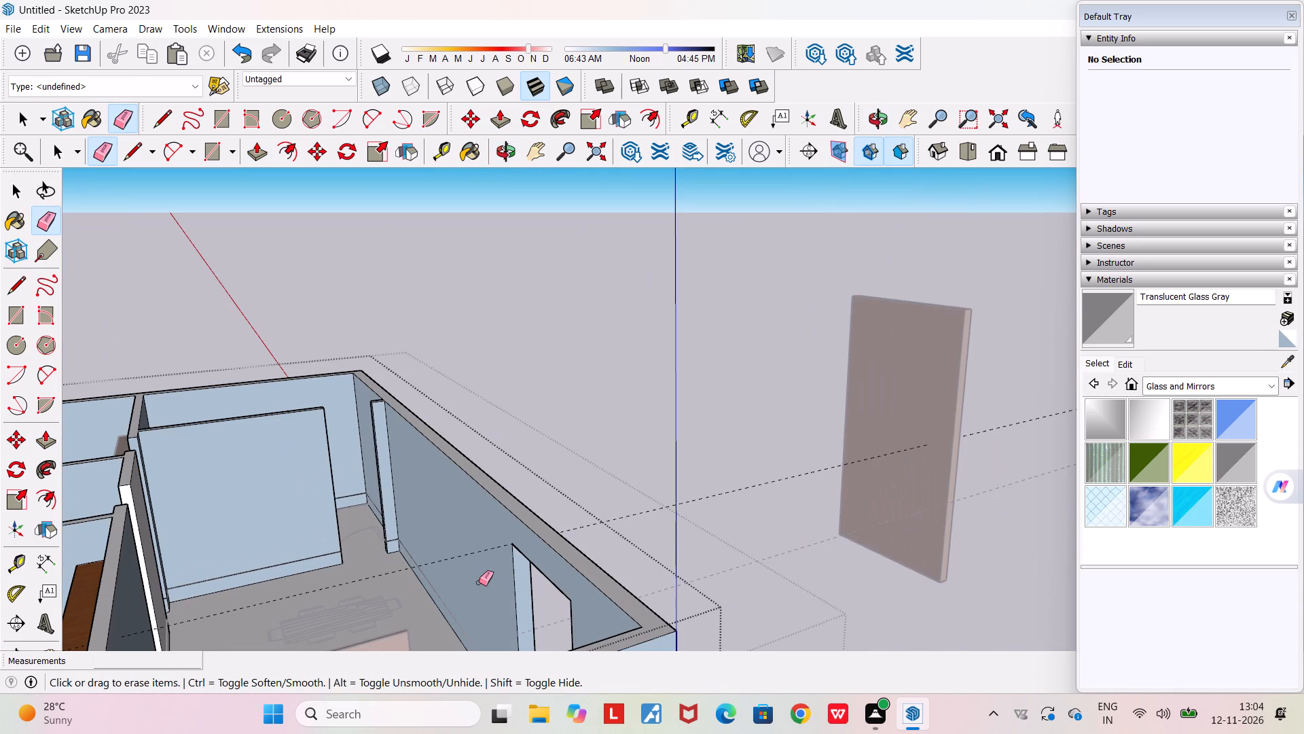
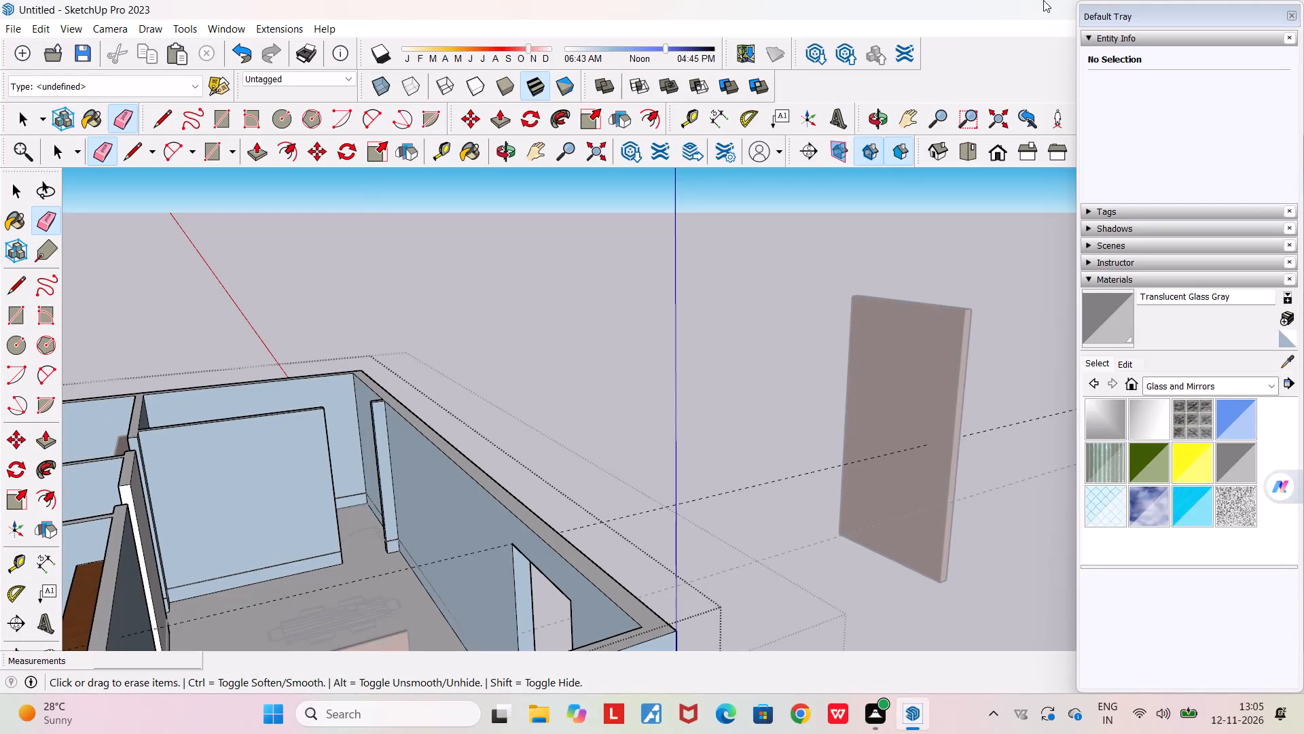
Place a guide 0.50 m below the top edge of the short wall stub that meets the long outer wall at the corner room's doorway.
key(Escape)
key(space)
scroll(678, 303, down, 6)
middle_drag(435, 470, 507, 567)
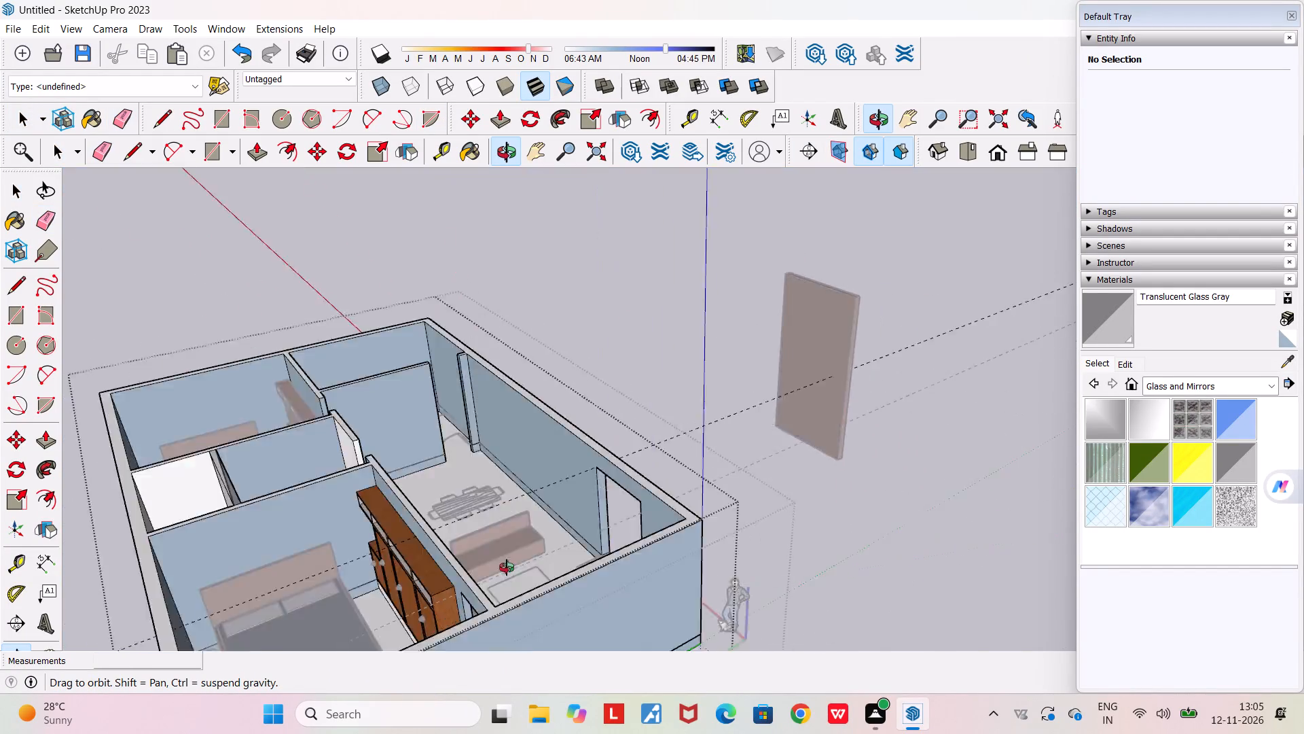
middle_drag(507, 567, 725, 620)
scroll(585, 593, up, 1)
scroll(451, 550, up, 8)
scroll(380, 429, up, 6)
click(380, 429)
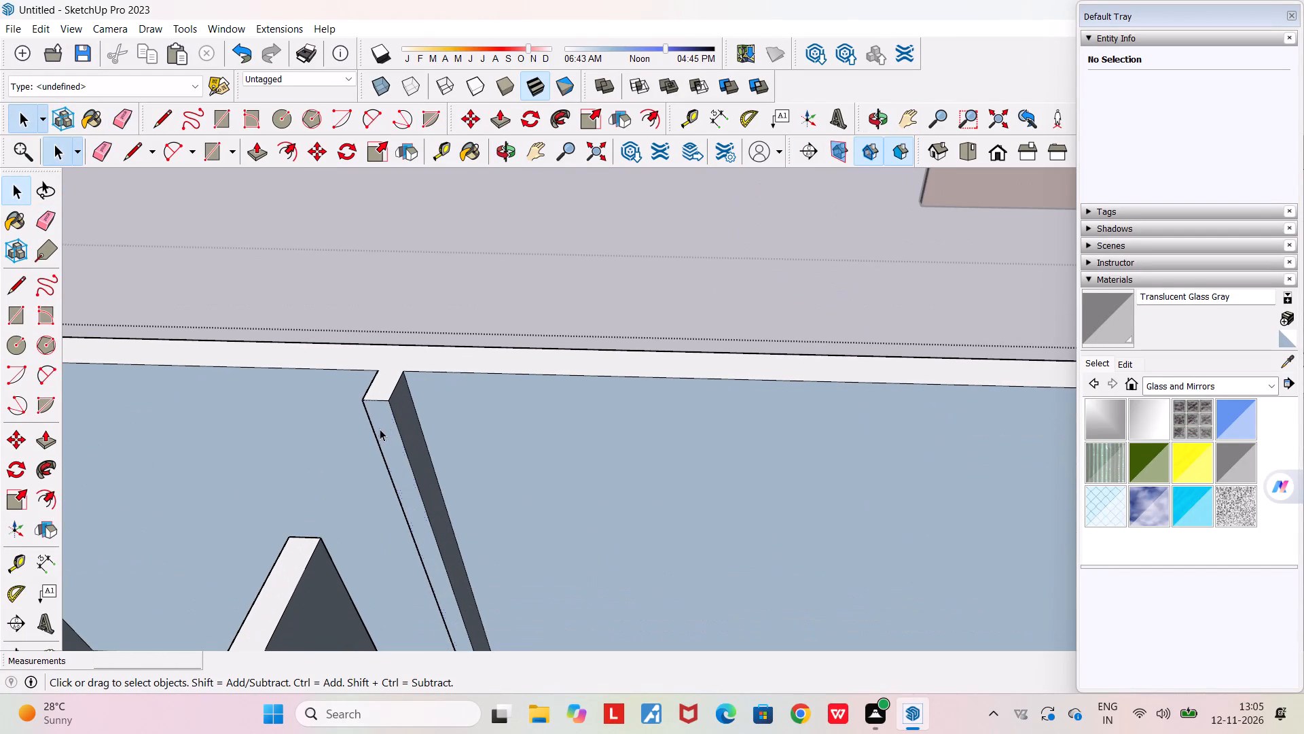
click(443, 158)
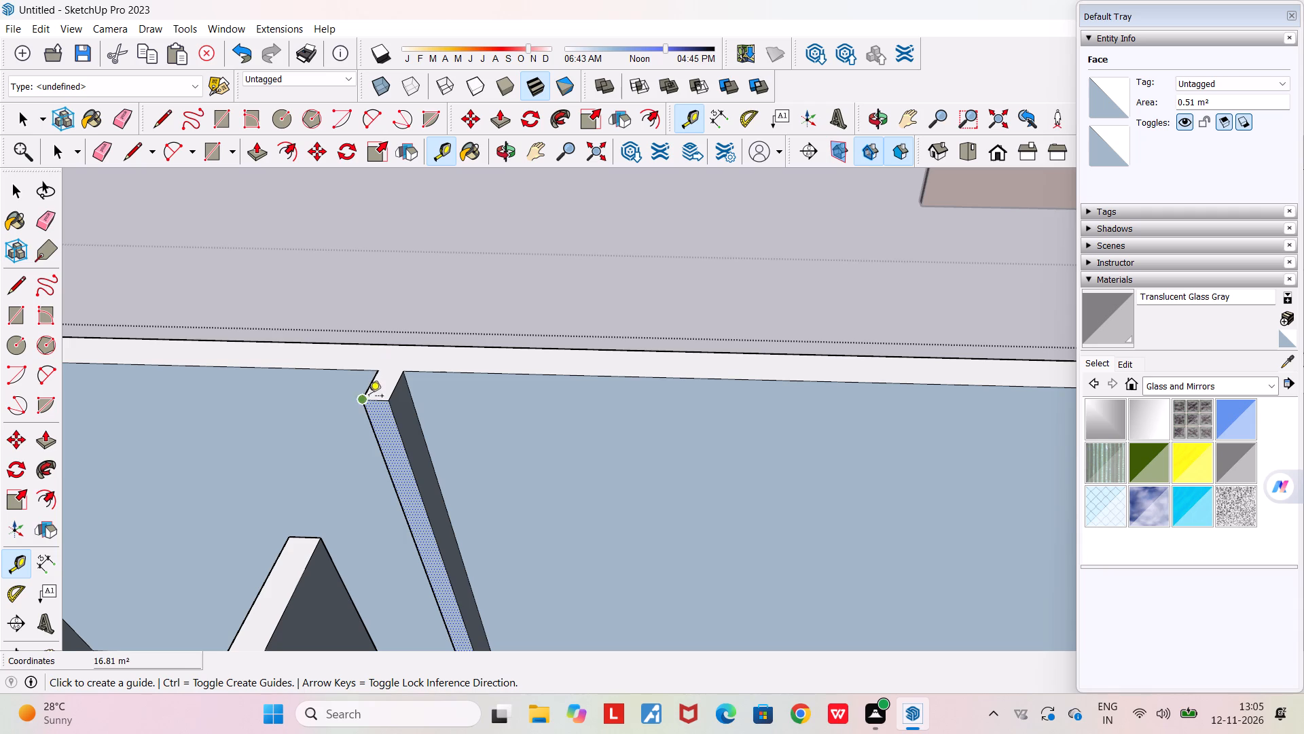
click(376, 400)
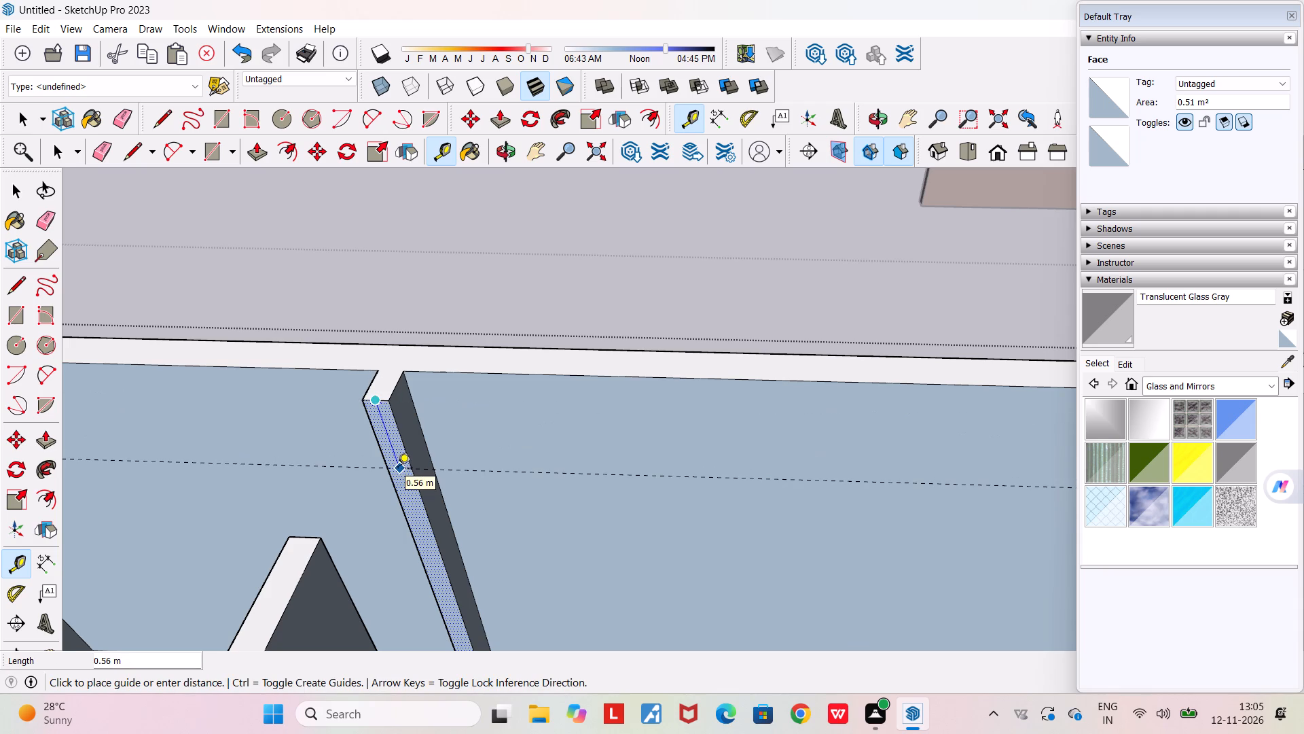
text(0.50)
key(Return)
Split the stub's end face with a line about 0.15 m long along the guide and Push/Pull the upper face about 0.99 m across the opening.
scroll(398, 469, up, 3)
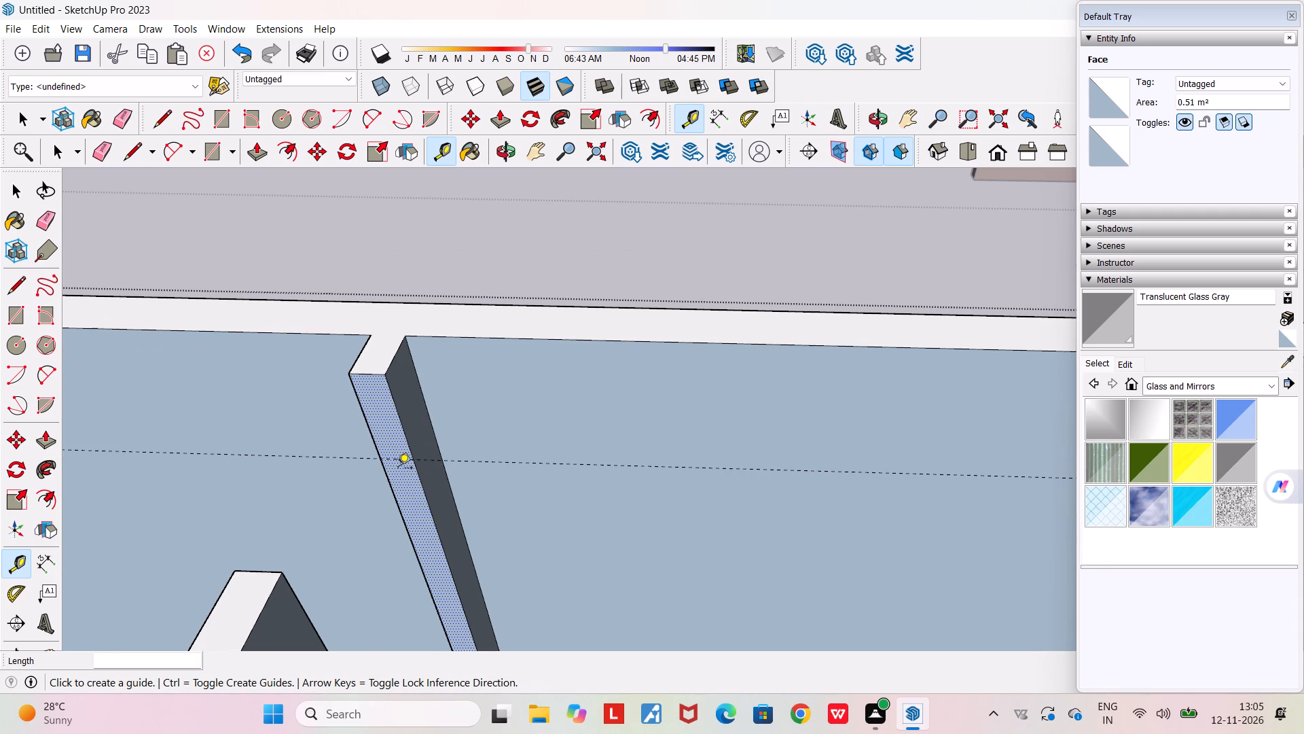
click(164, 107)
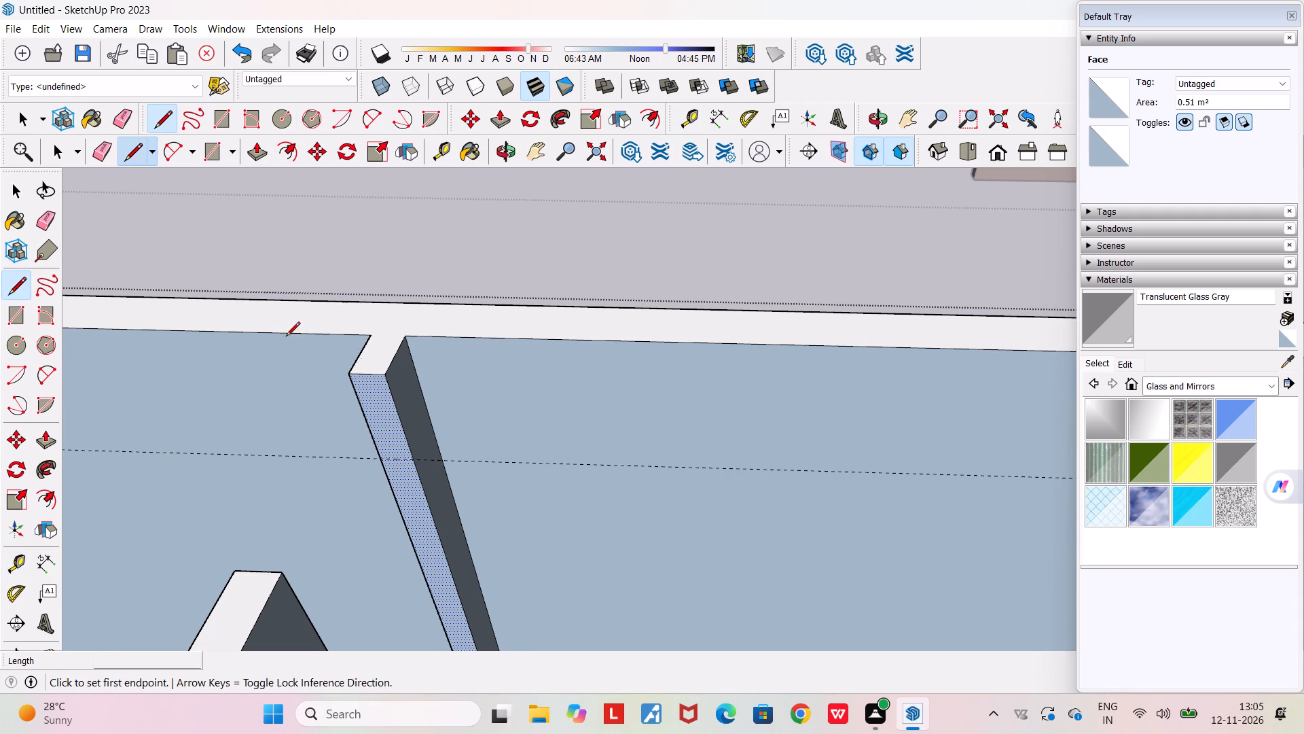
scroll(382, 470, up, 4)
click(376, 451)
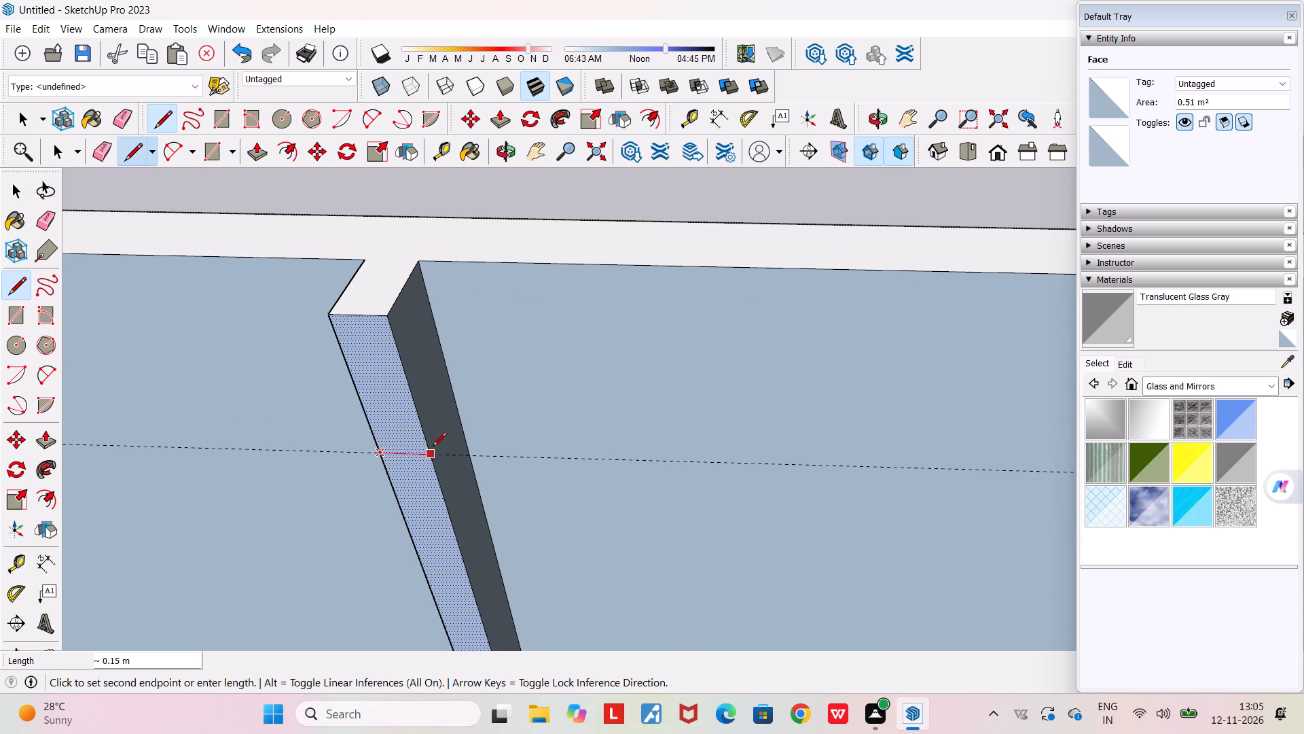
click(433, 447)
key(space)
click(369, 388)
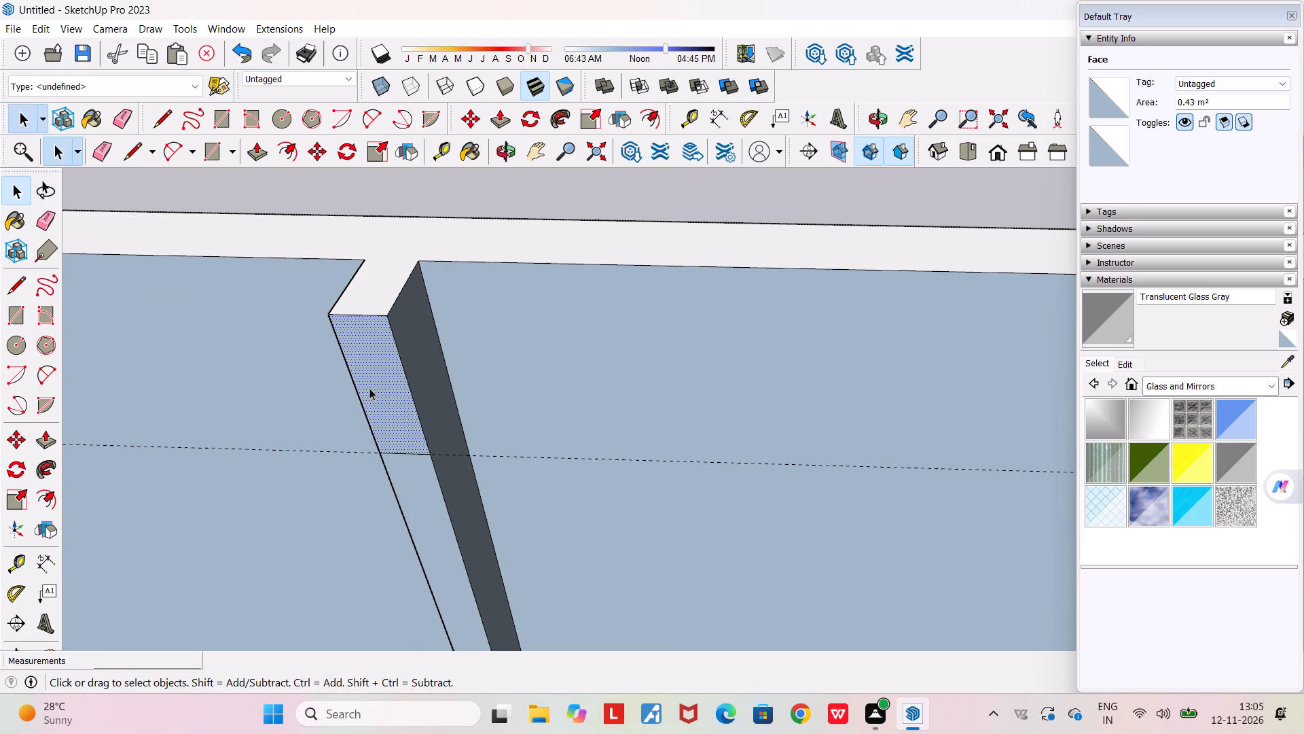
key(p)
click(374, 389)
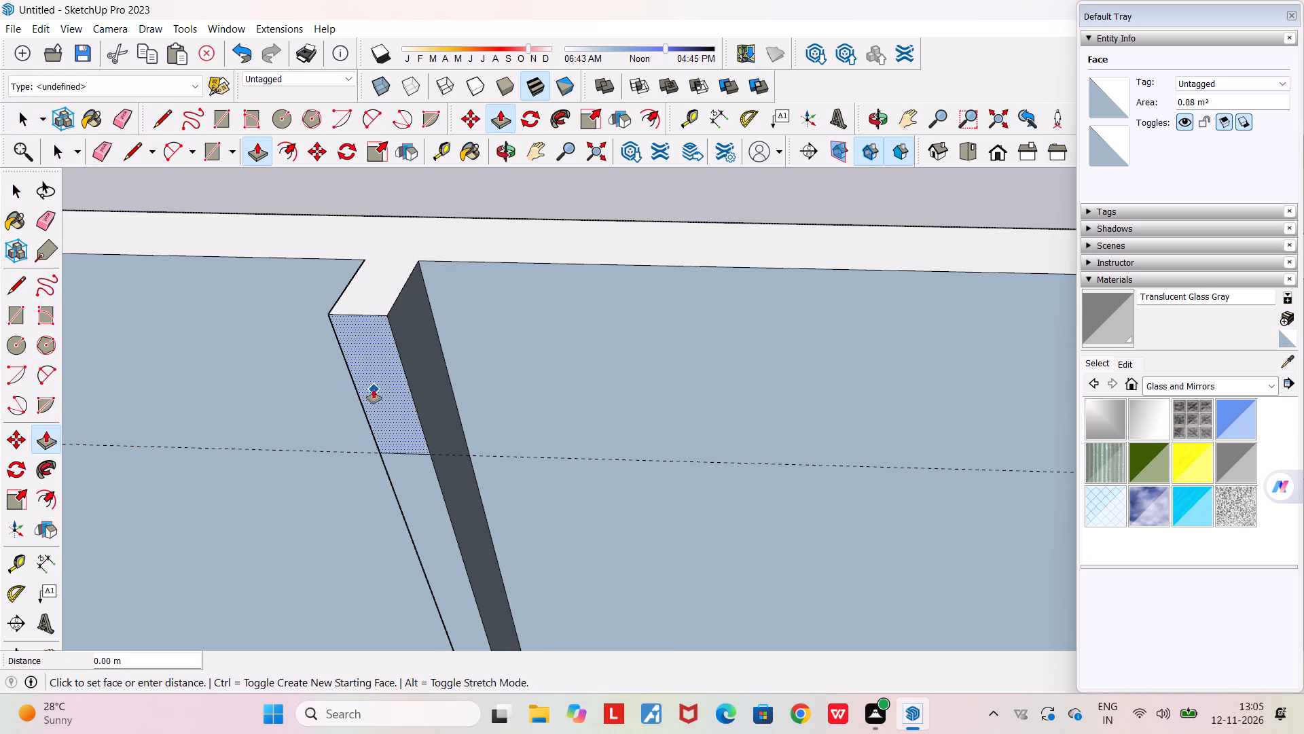
scroll(374, 397, down, 12)
click(316, 508)
Erase the vertical seam edges on both sides of the wall where the corner room's lintel meets the adjoining partition.
middle_drag(321, 489, 252, 493)
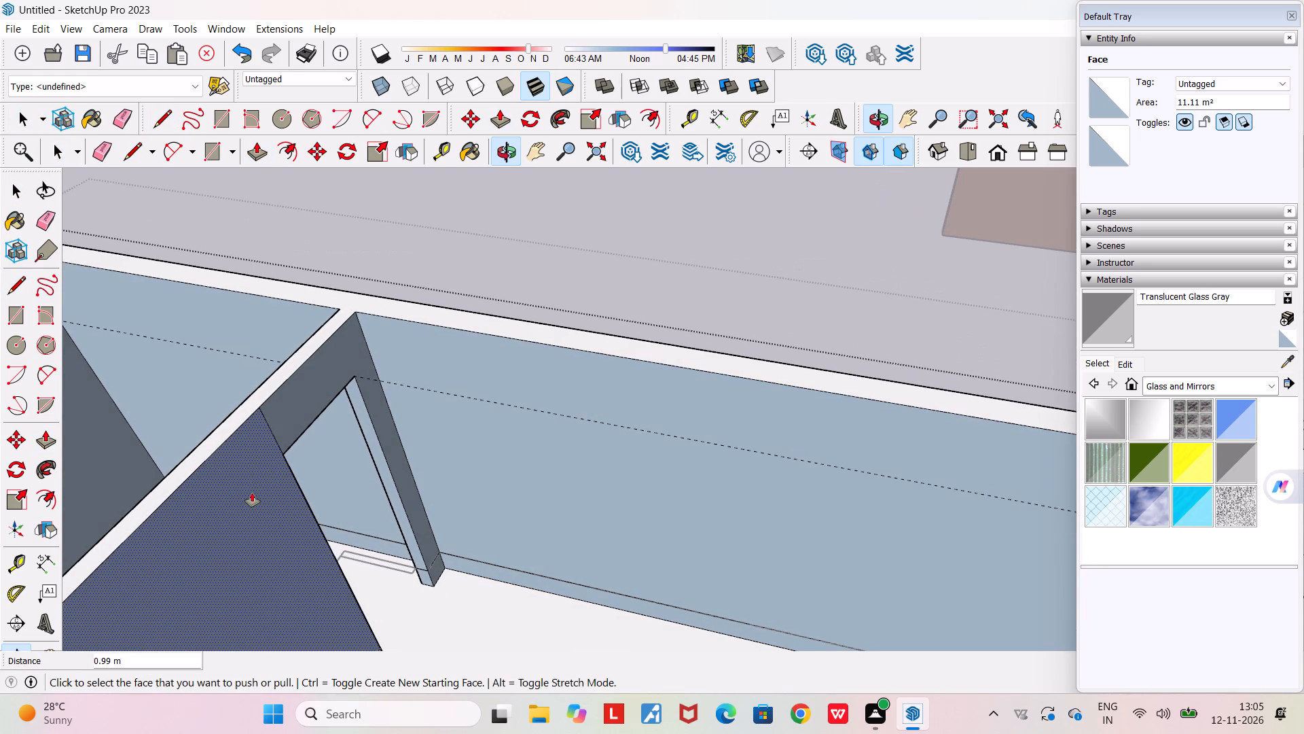
key(e)
drag(269, 423, 277, 415)
middle_drag(281, 414, 503, 316)
scroll(503, 316, down, 5)
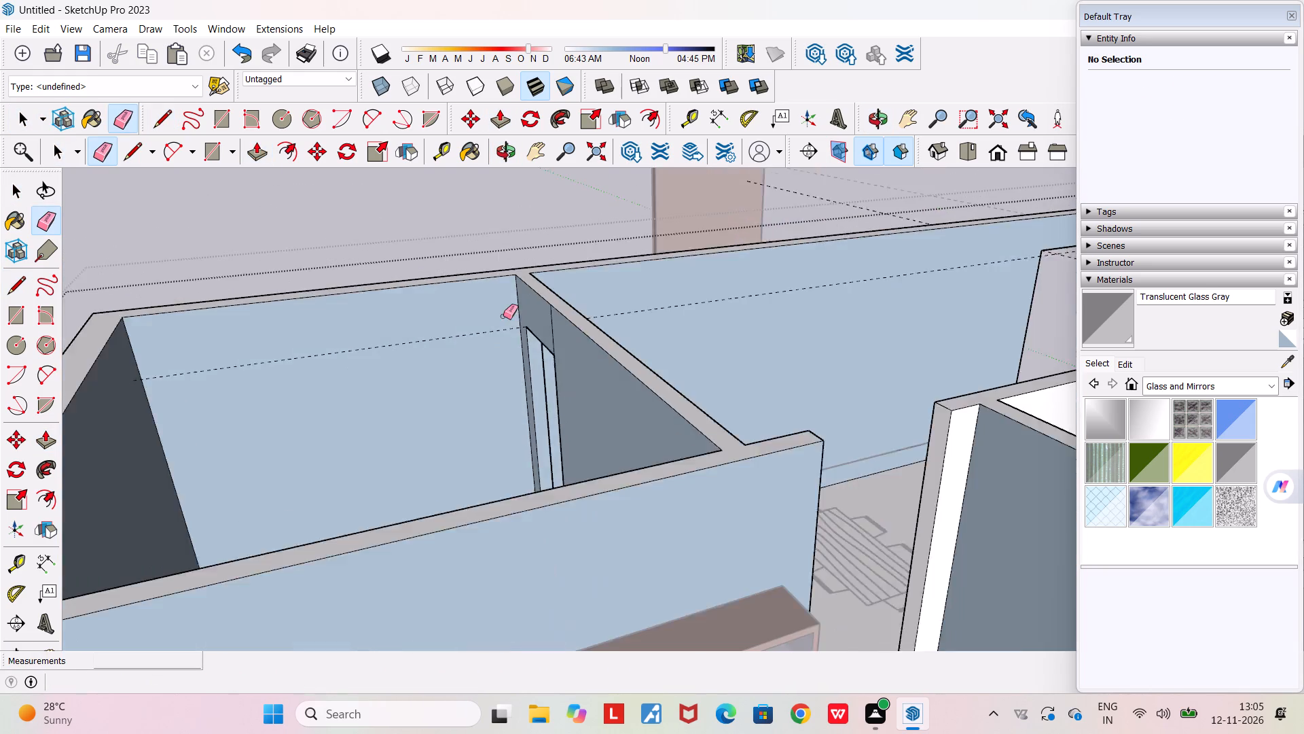
scroll(525, 345, up, 5)
scroll(553, 318, down, 1)
scroll(553, 318, up, 3)
click(573, 332)
scroll(570, 331, down, 8)
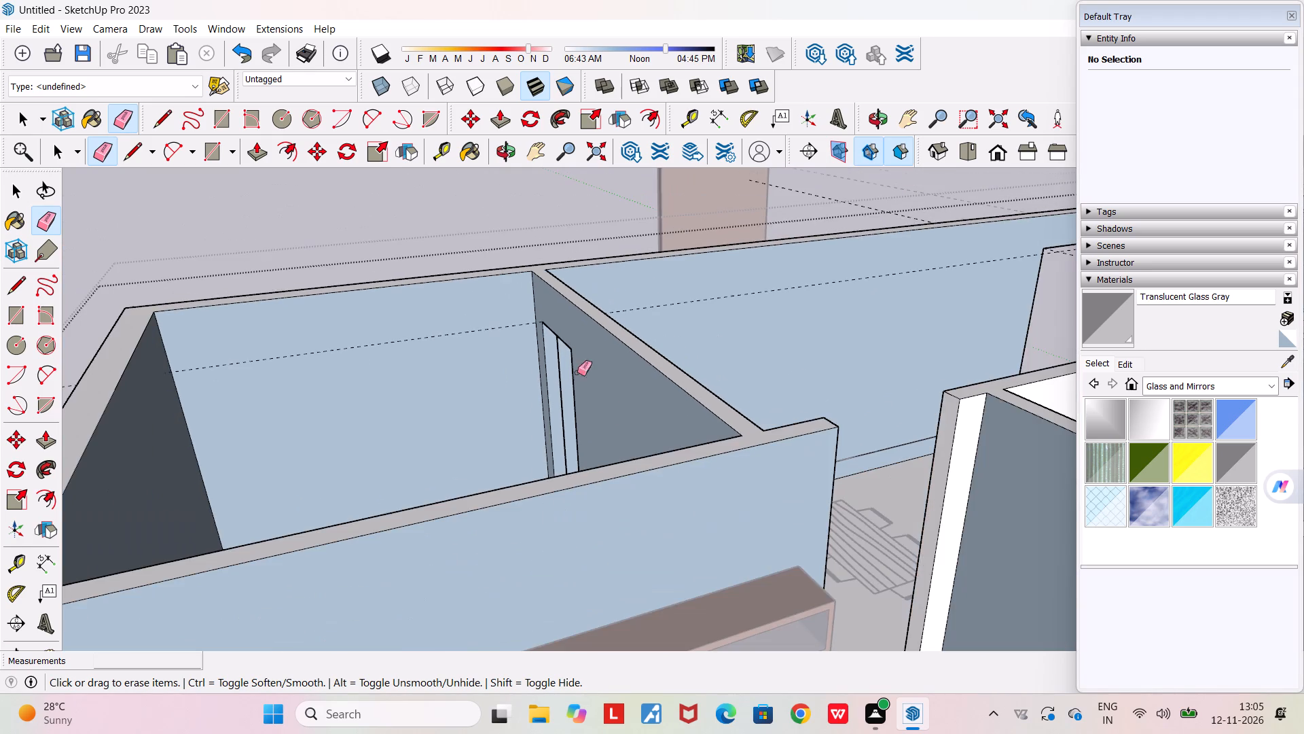
Place a guide 0.50 m below the top edge of the white wall end at the doorway near the dining table.
middle_drag(463, 464, 454, 464)
scroll(454, 464, down, 5)
middle_drag(717, 427, 617, 421)
scroll(617, 423, up, 4)
middle_drag(617, 423, 757, 423)
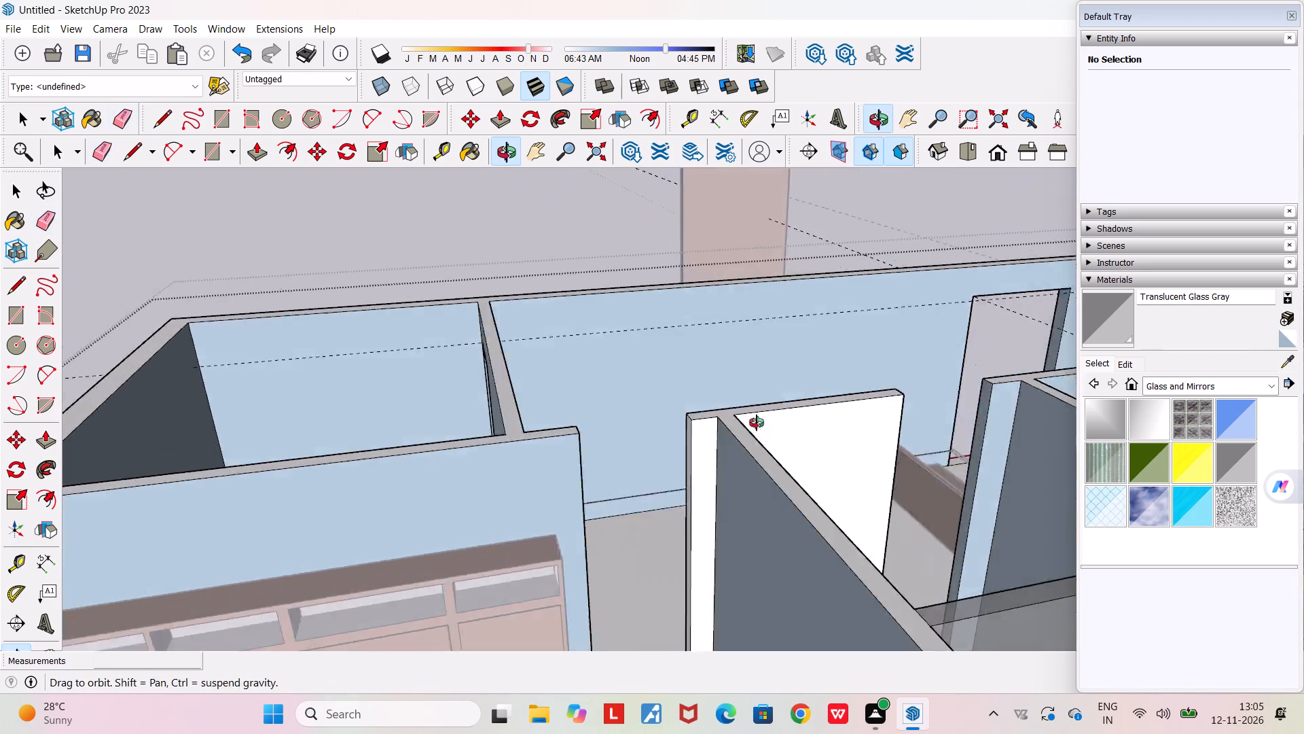
middle_drag(757, 423, 892, 421)
middle_drag(892, 421, 772, 417)
scroll(836, 455, down, 6)
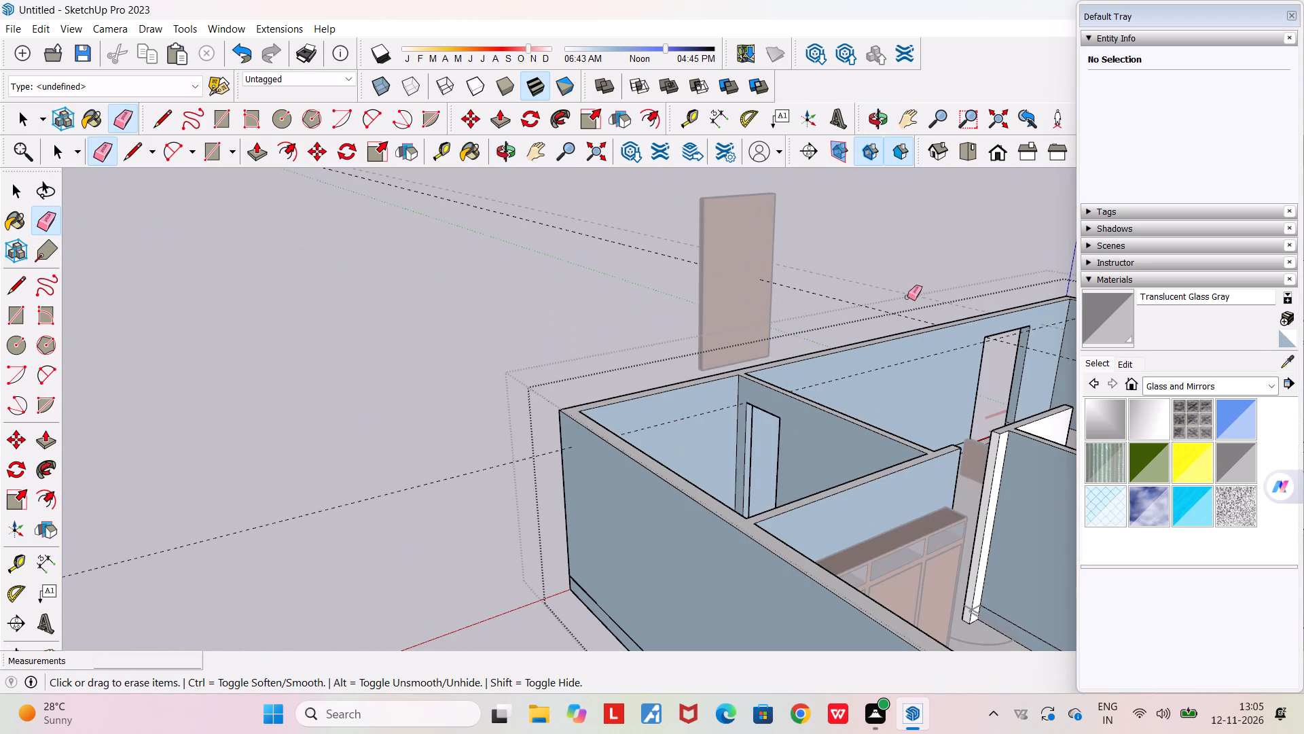
click(911, 122)
drag(697, 311, 590, 347)
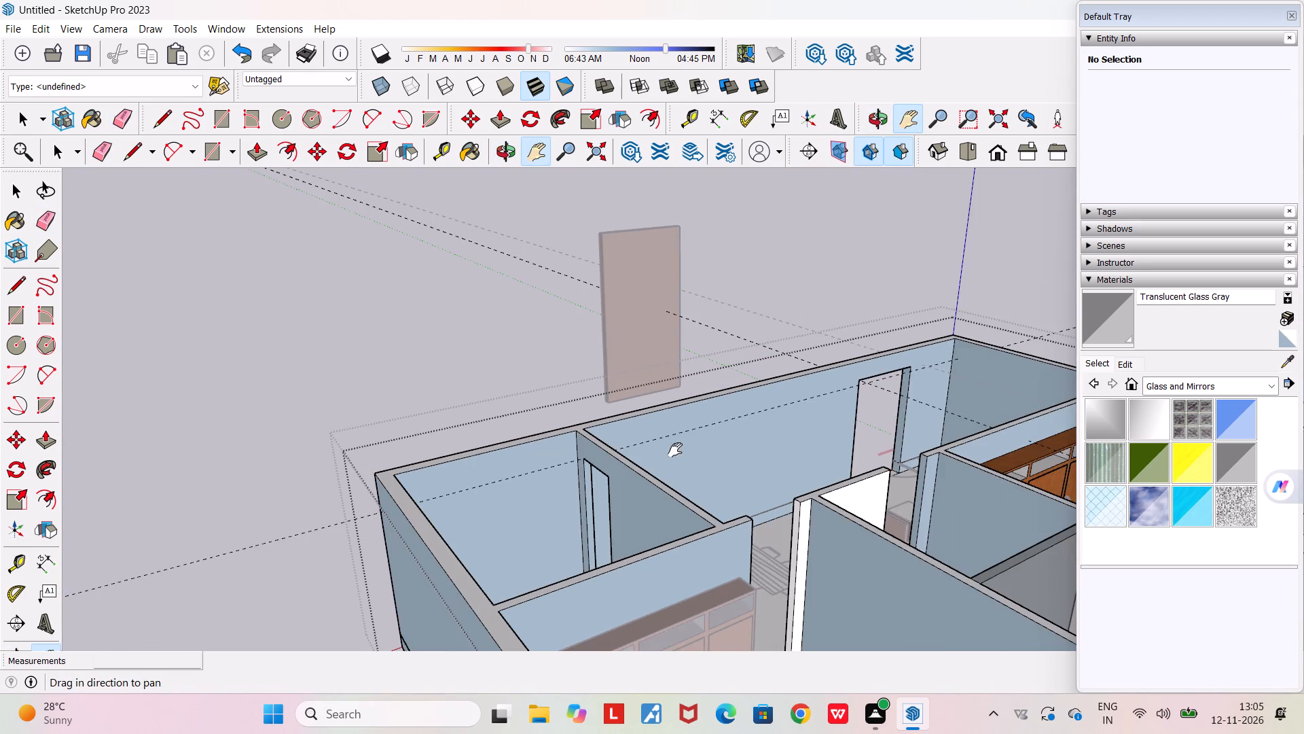
drag(676, 447, 432, 327)
middle_drag(539, 427, 687, 483)
scroll(553, 520, up, 3)
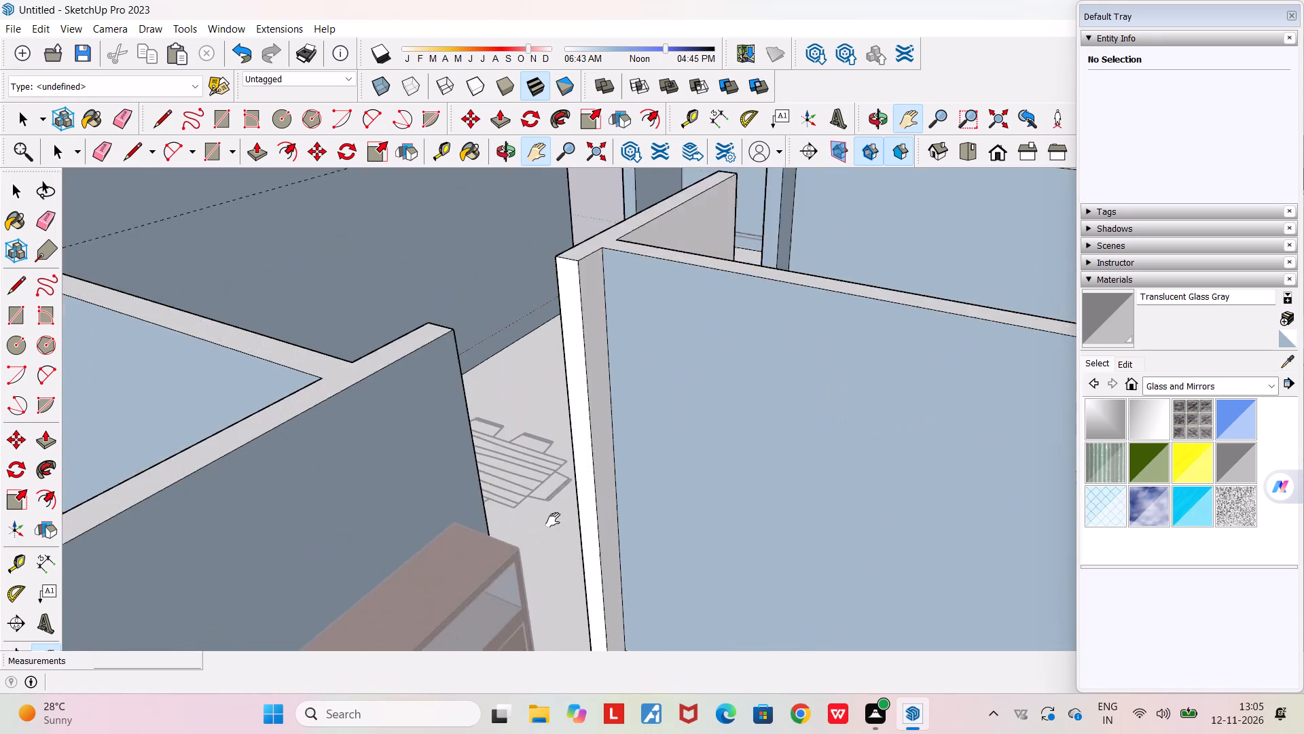
scroll(553, 520, up, 4)
middle_drag(557, 473, 596, 493)
key(space)
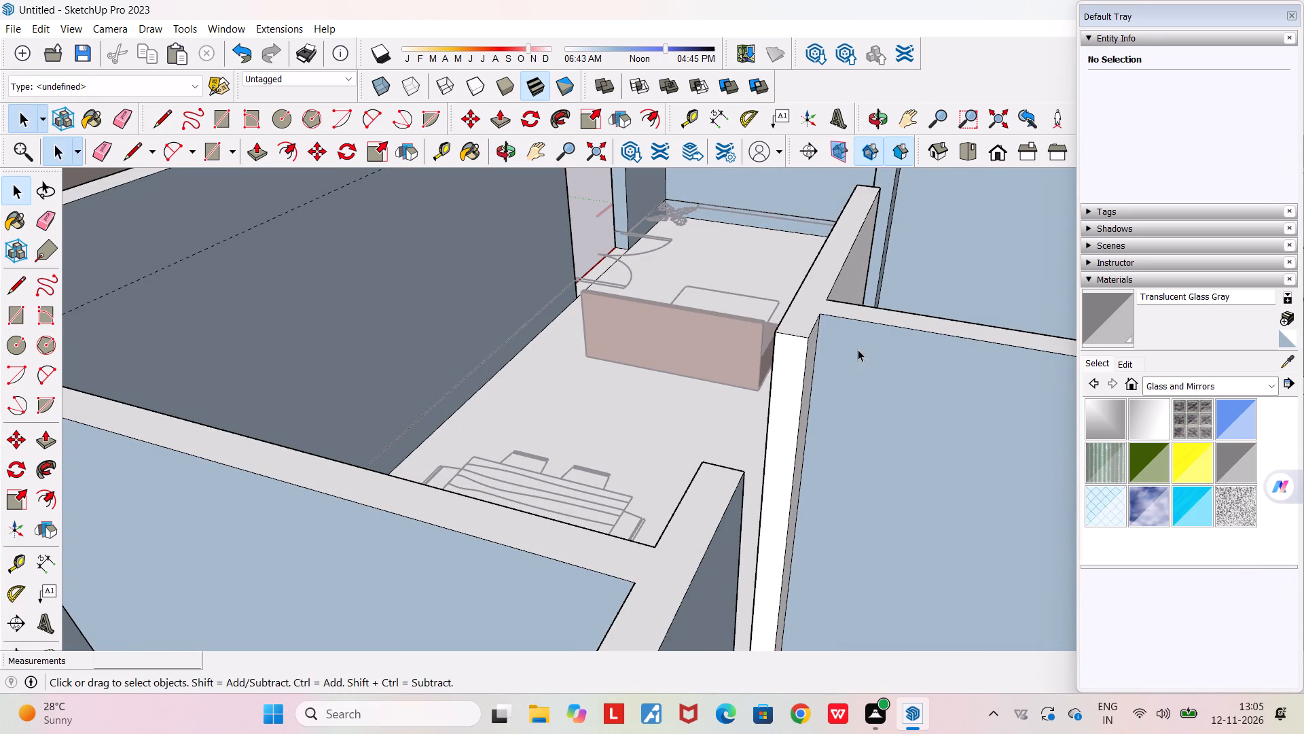
click(783, 368)
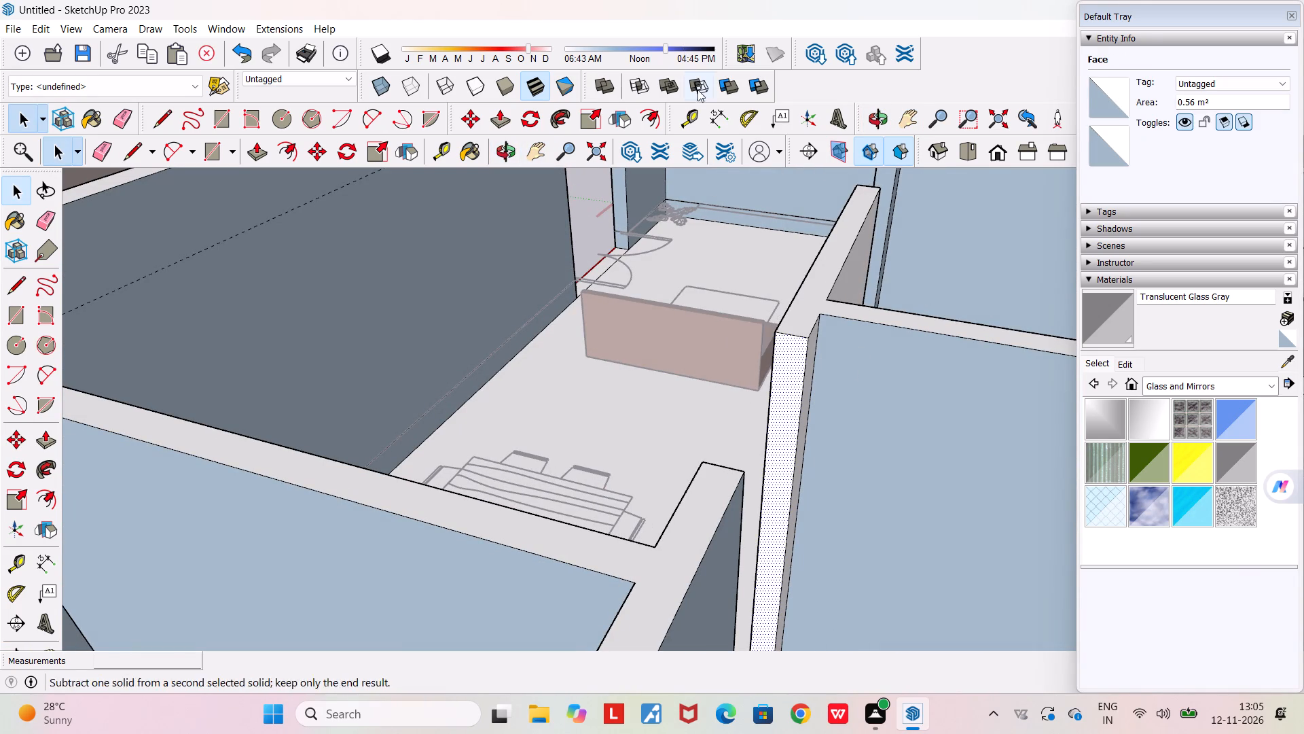
click(698, 116)
click(794, 335)
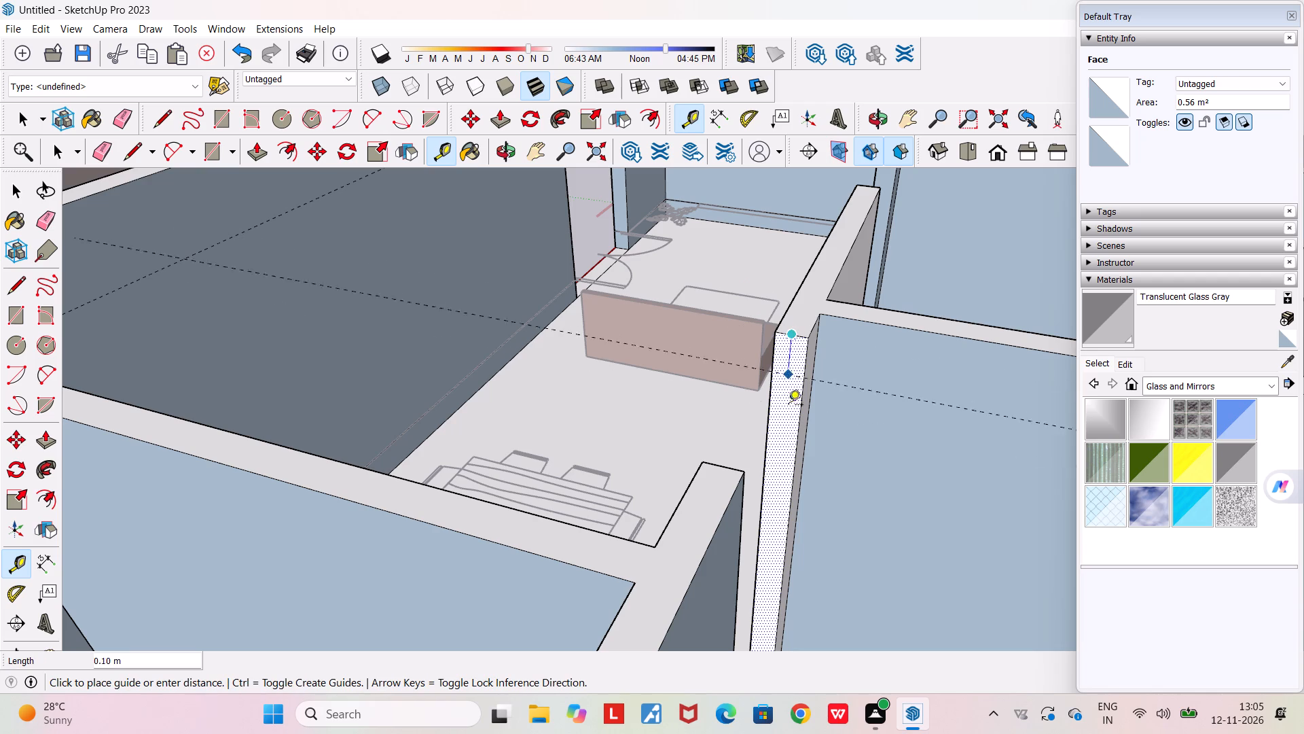
text(0.50)
key(Return)
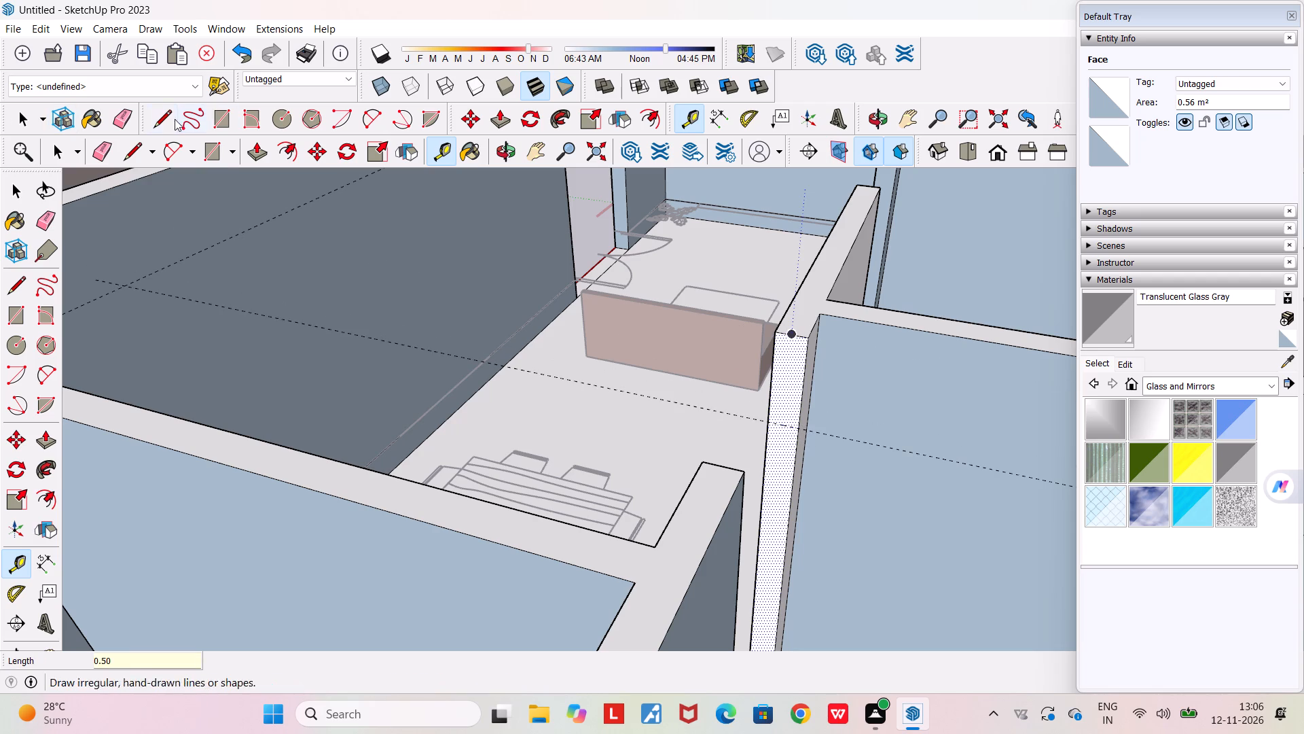
Split that wall end with a line about 0.15 m long along the guide and Push/Pull the upper face across to the facing wall.
click(164, 125)
scroll(786, 440, up, 5)
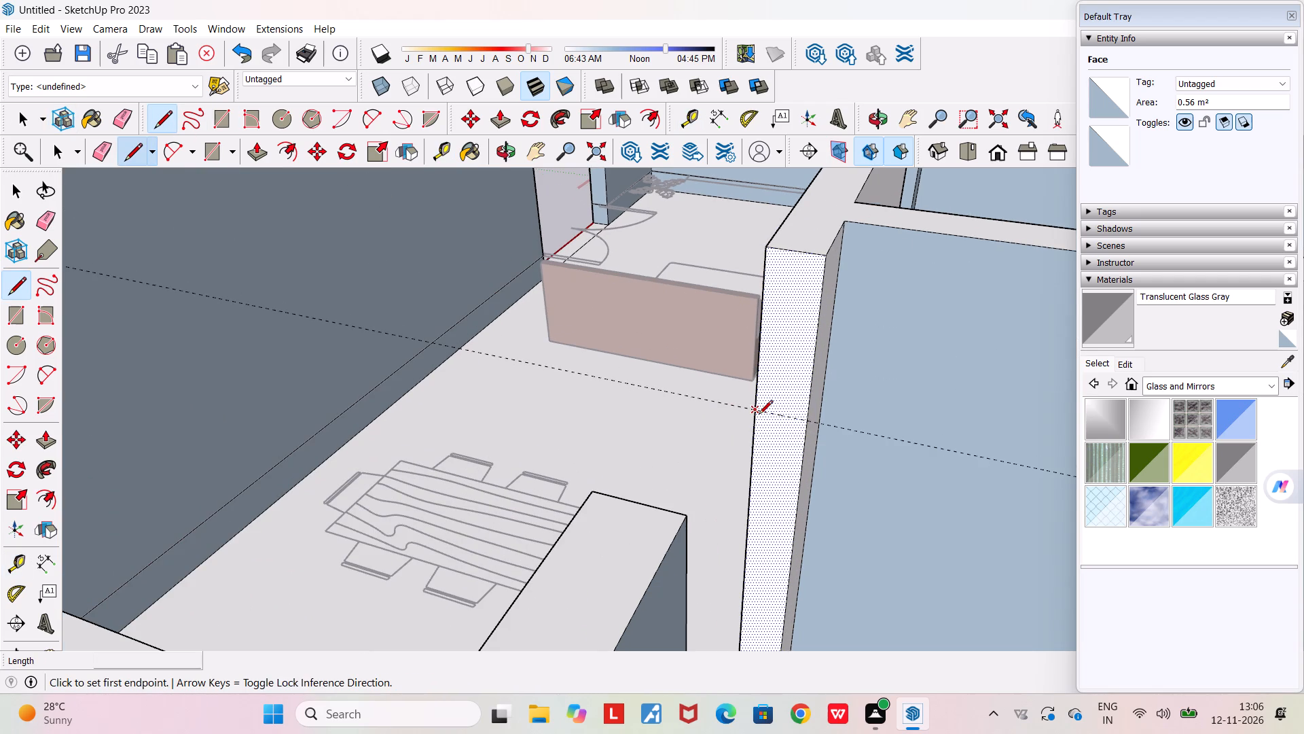
click(759, 415)
click(810, 422)
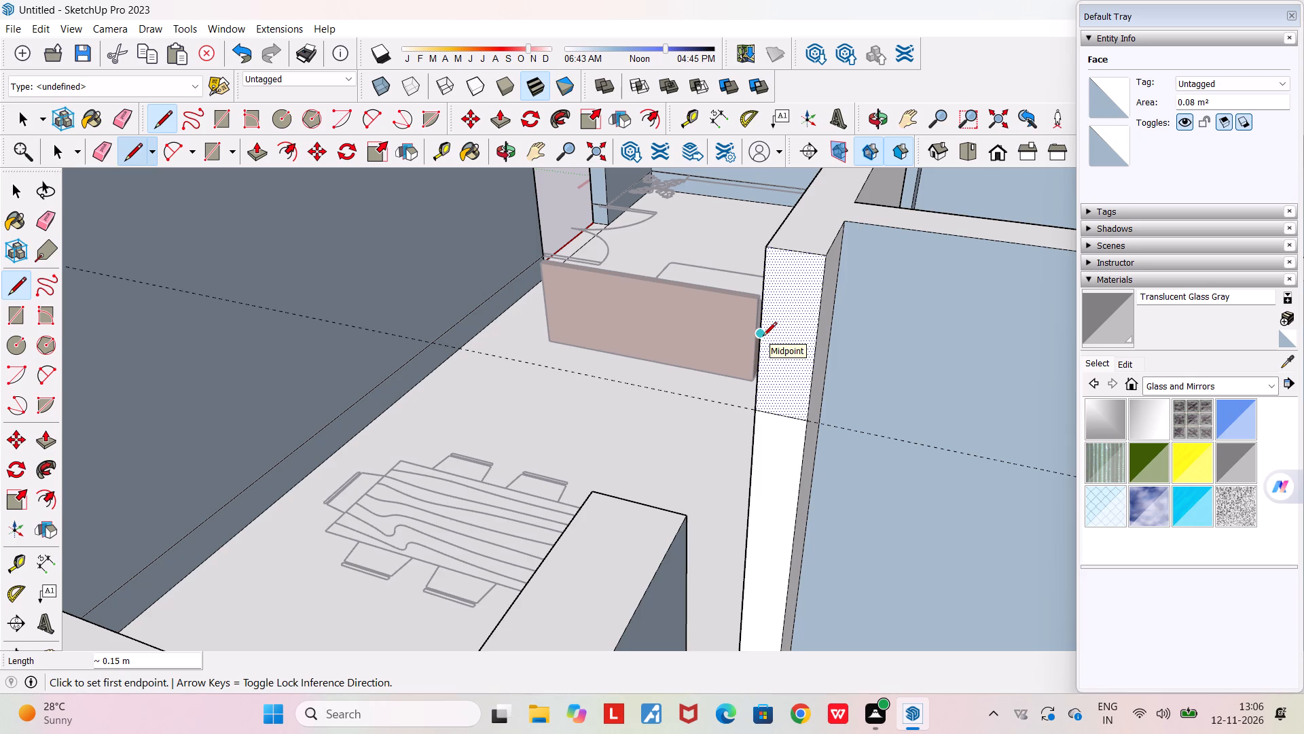
key(p)
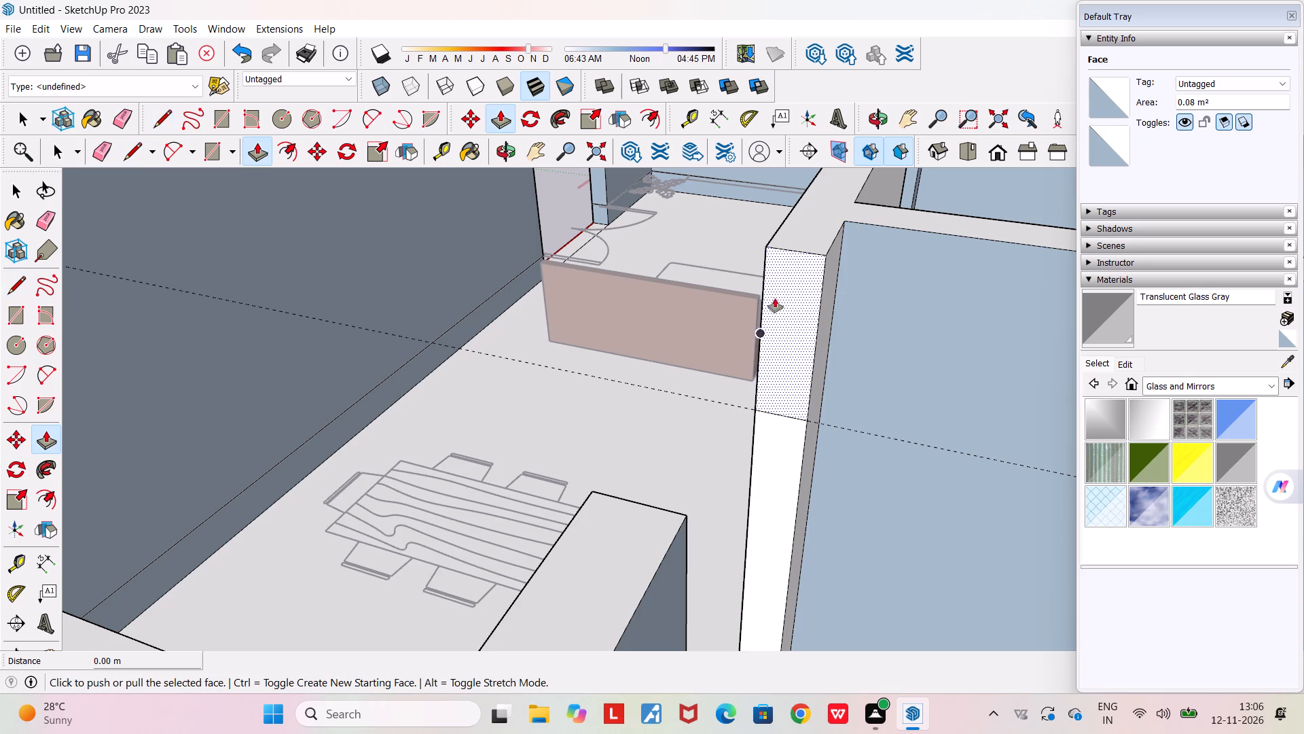
click(799, 324)
click(571, 583)
Erase the seam edges on the room side, top and hall side where the lintel near the dining table meets the adjoining wall.
middle_drag(620, 527, 510, 510)
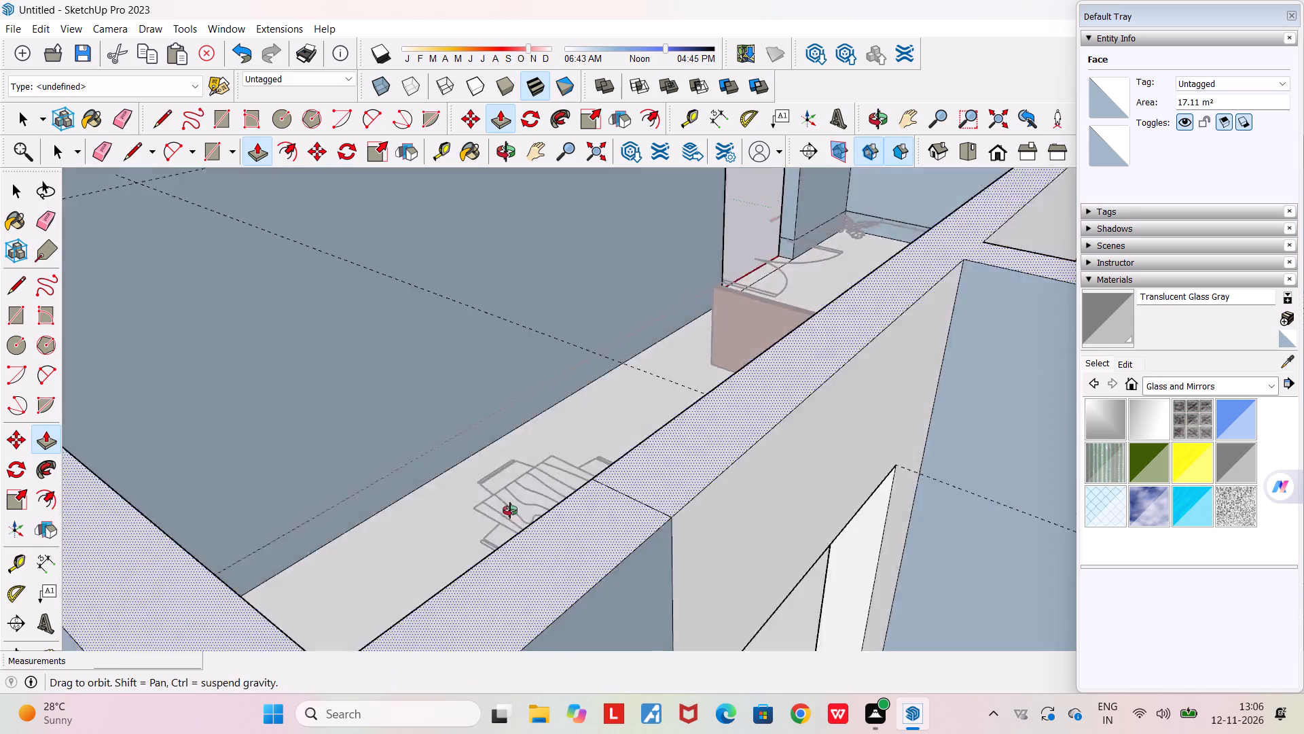
middle_drag(510, 510, 458, 501)
scroll(458, 501, down, 5)
key(Escape)
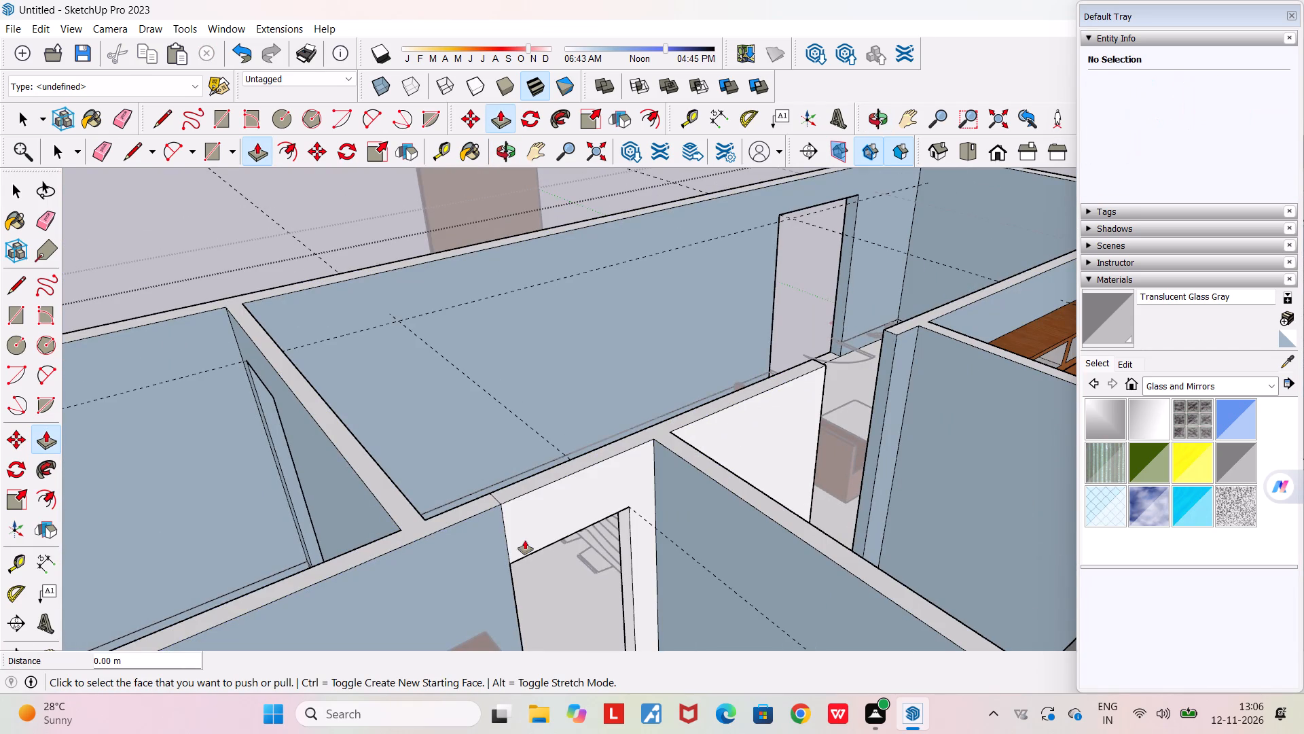
key(e)
drag(524, 540, 501, 540)
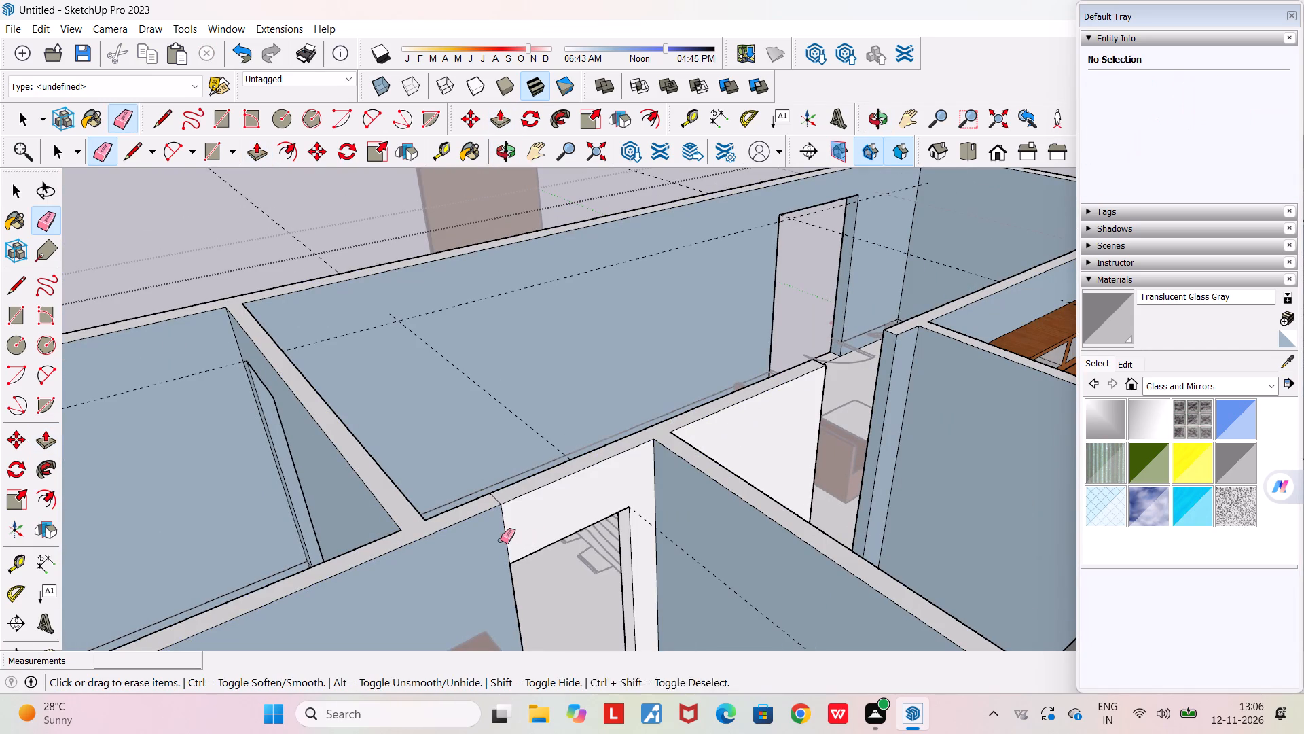
click(495, 500)
middle_drag(511, 504, 1196, 416)
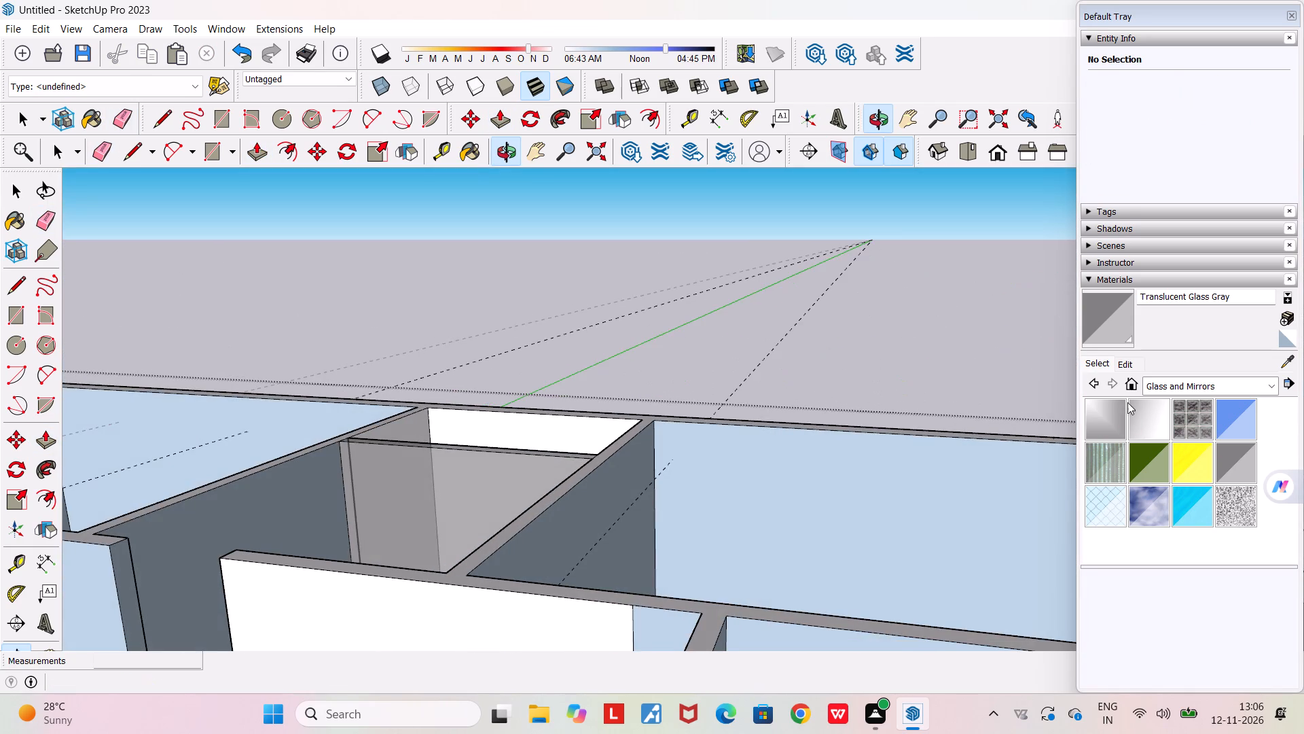
scroll(746, 644, up, 4)
drag(600, 637, 590, 632)
click(588, 631)
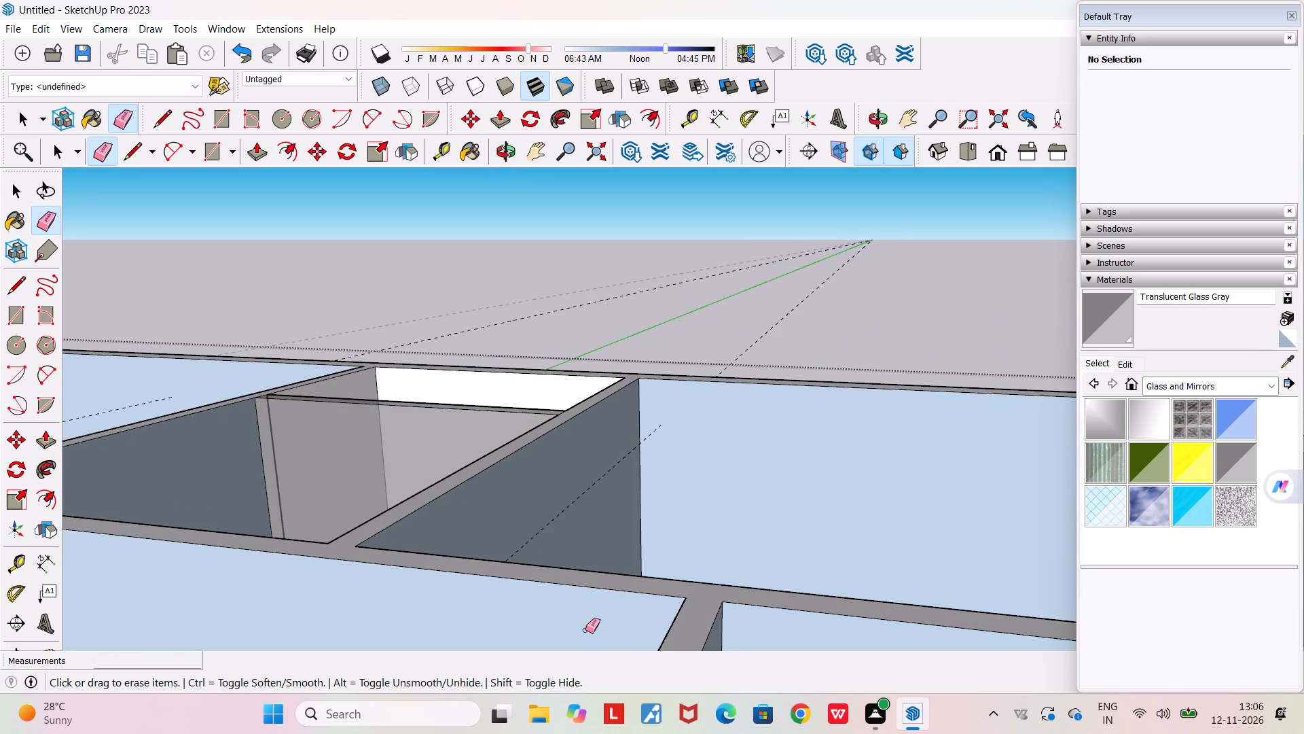
Place a guide 0.50 m below the top edge of the wall end at the open passage near the wardrobe.
scroll(585, 630, down, 4)
middle_drag(585, 630, 414, 633)
scroll(414, 633, down, 5)
middle_drag(476, 607, 379, 578)
scroll(379, 578, down, 4)
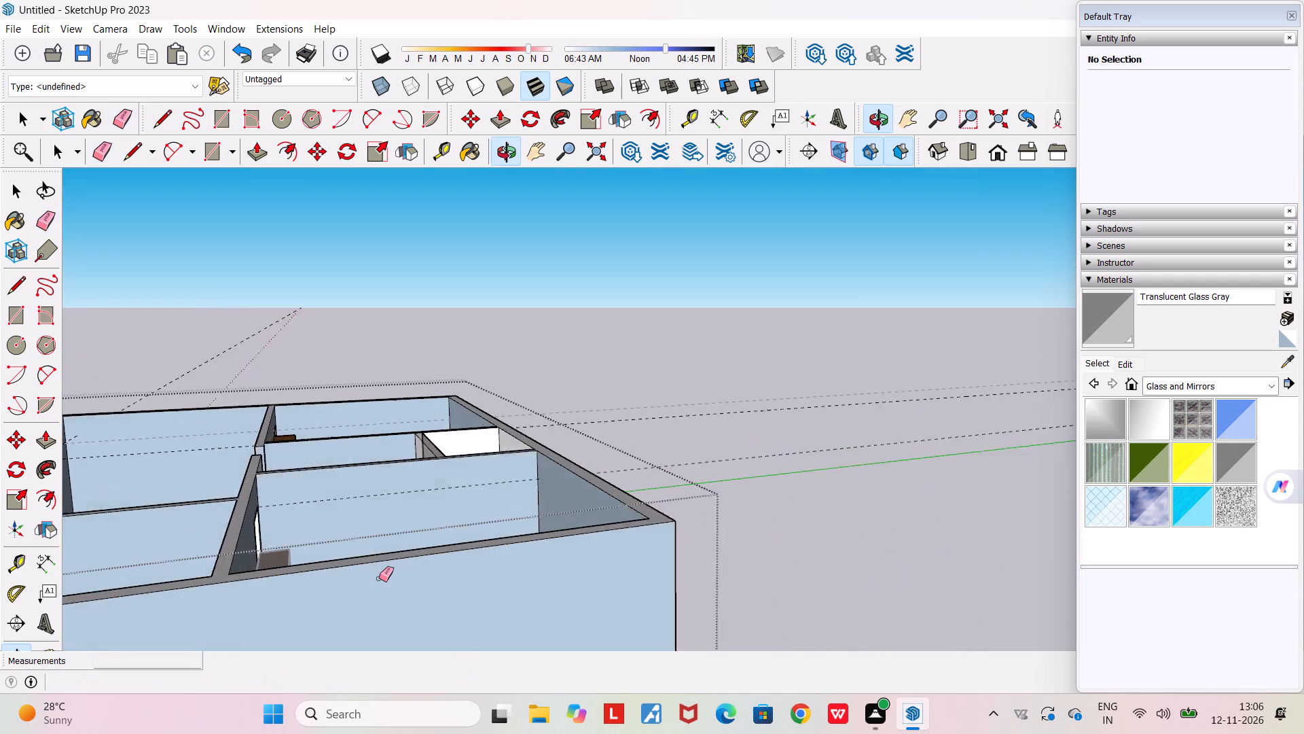
scroll(379, 578, down, 2)
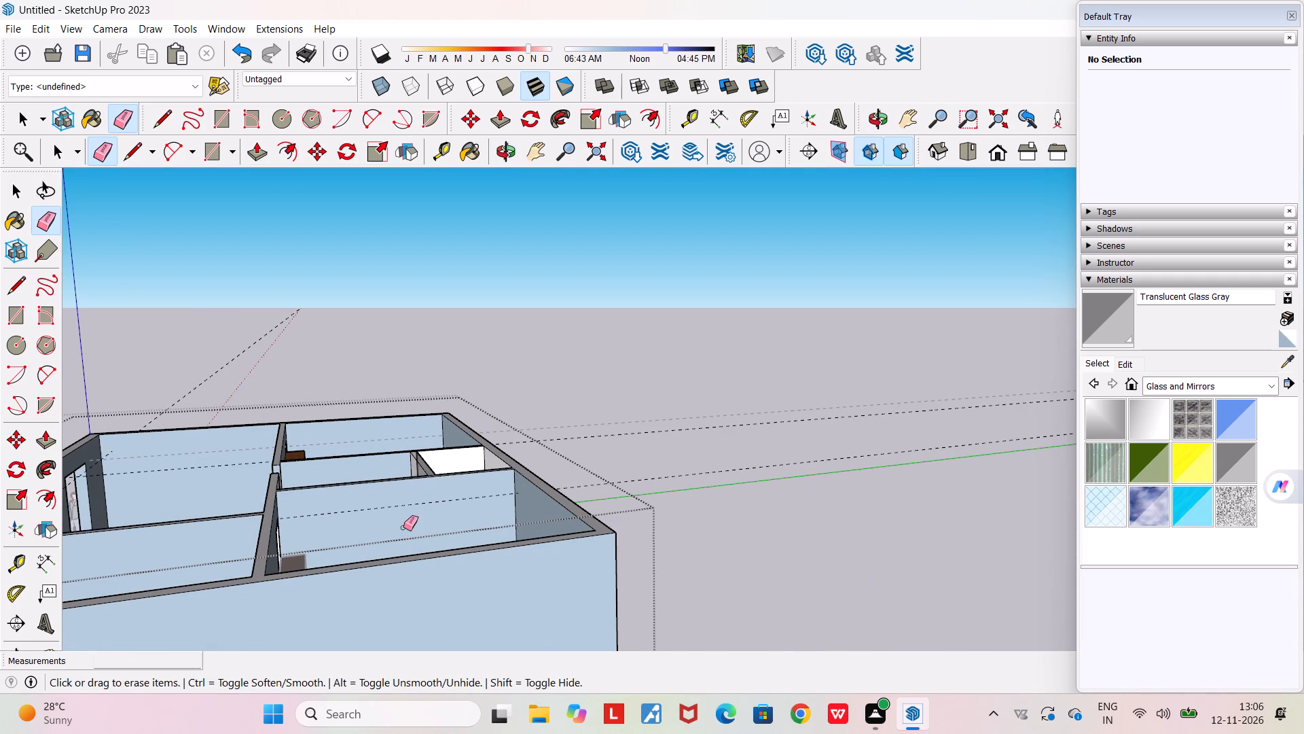
scroll(403, 527, down, 4)
middle_drag(403, 527, 0, 628)
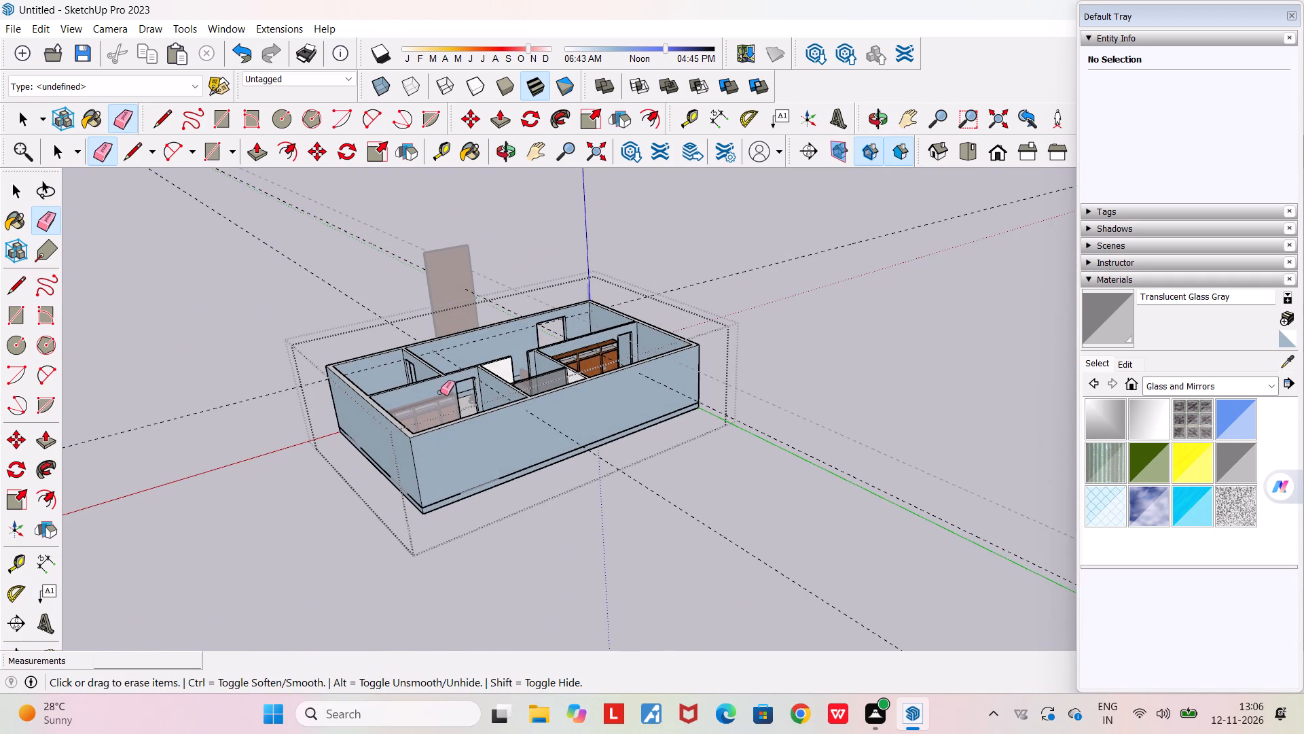
middle_drag(445, 404, 332, 544)
scroll(557, 353, up, 7)
middle_drag(492, 387, 797, 302)
scroll(647, 402, up, 5)
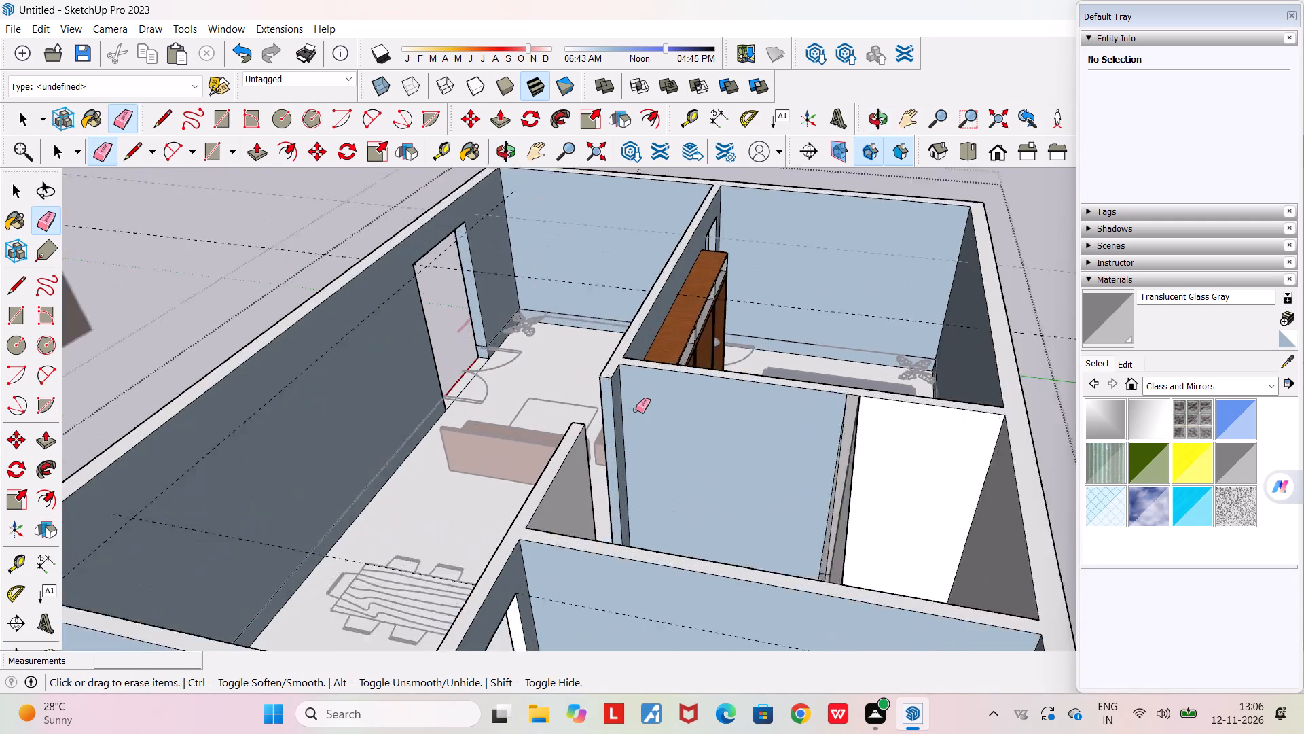
scroll(636, 410, up, 7)
key(space)
click(573, 377)
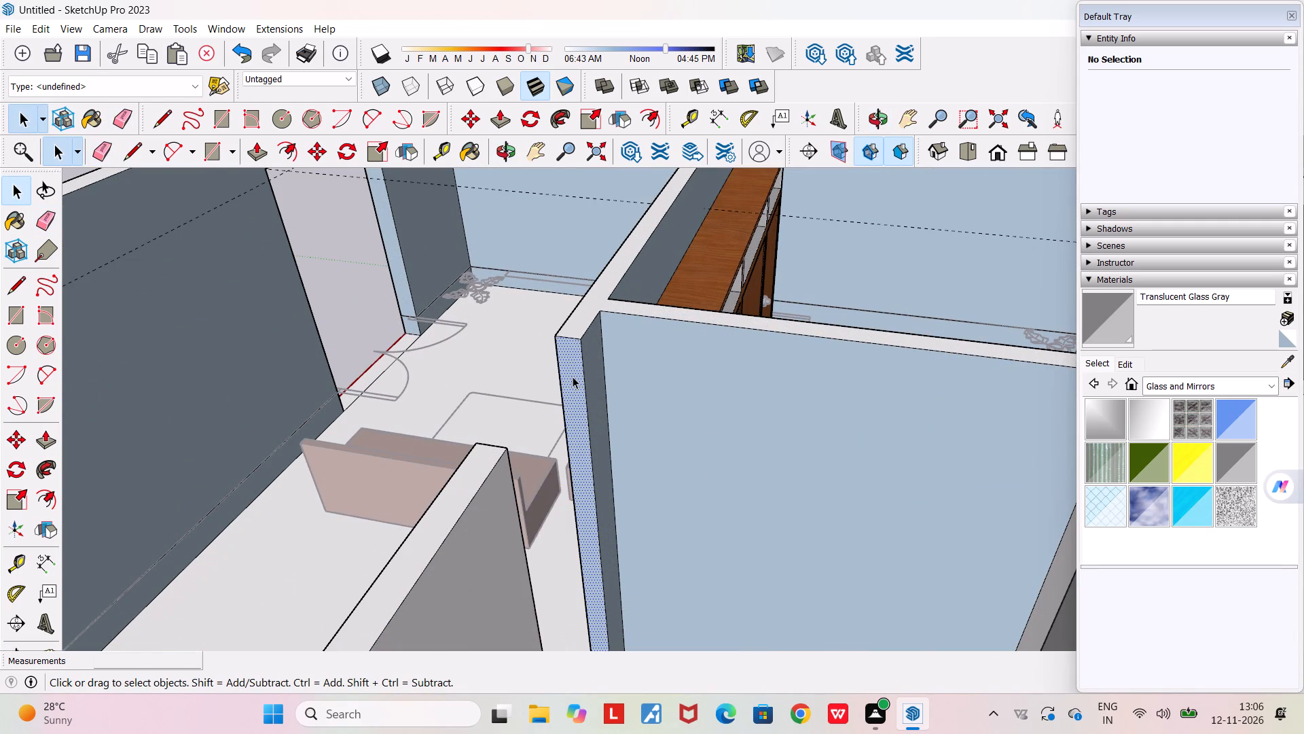
key(l)
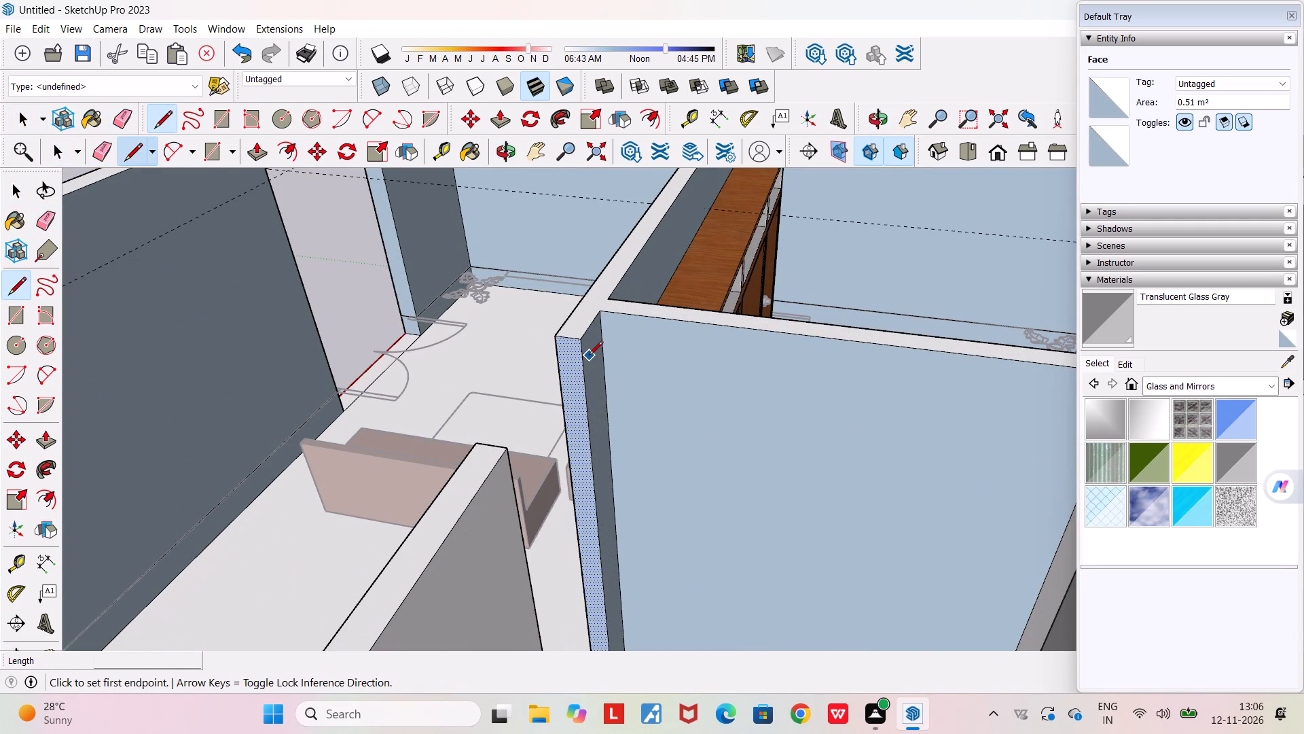
scroll(580, 352, up, 3)
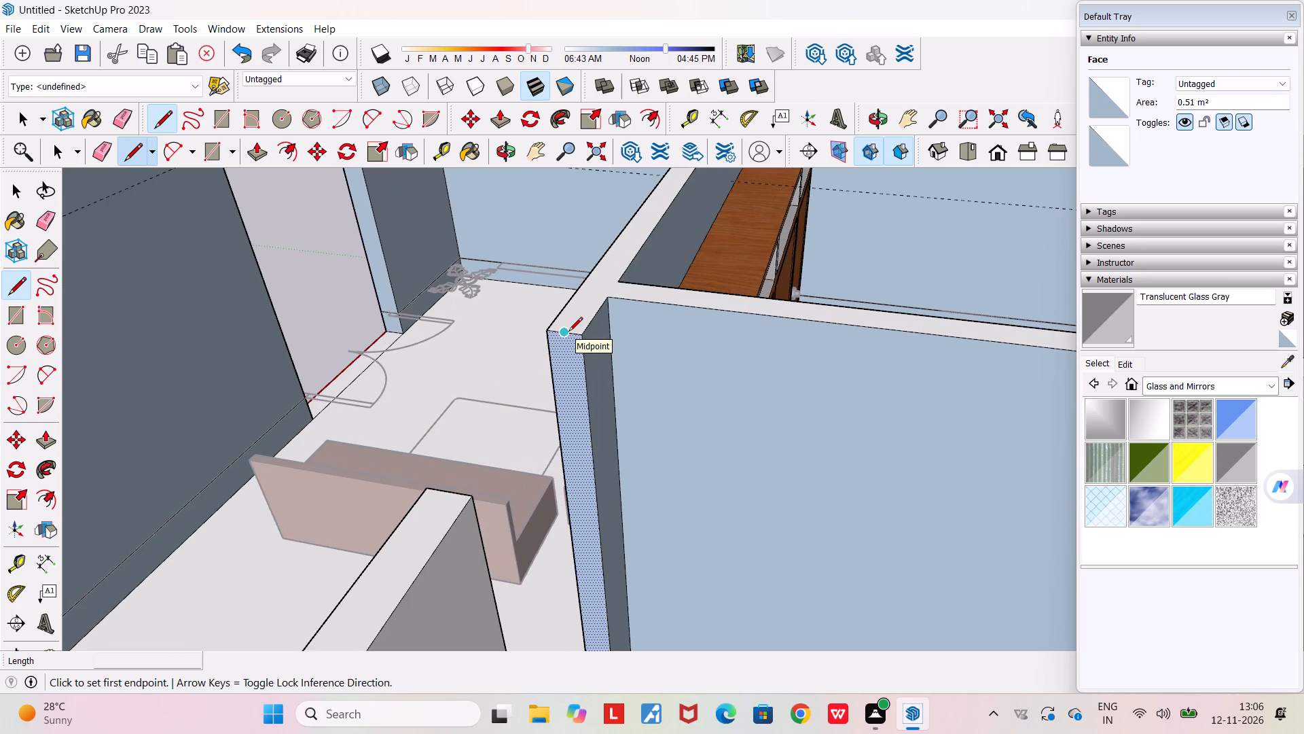
key(space)
text(t)
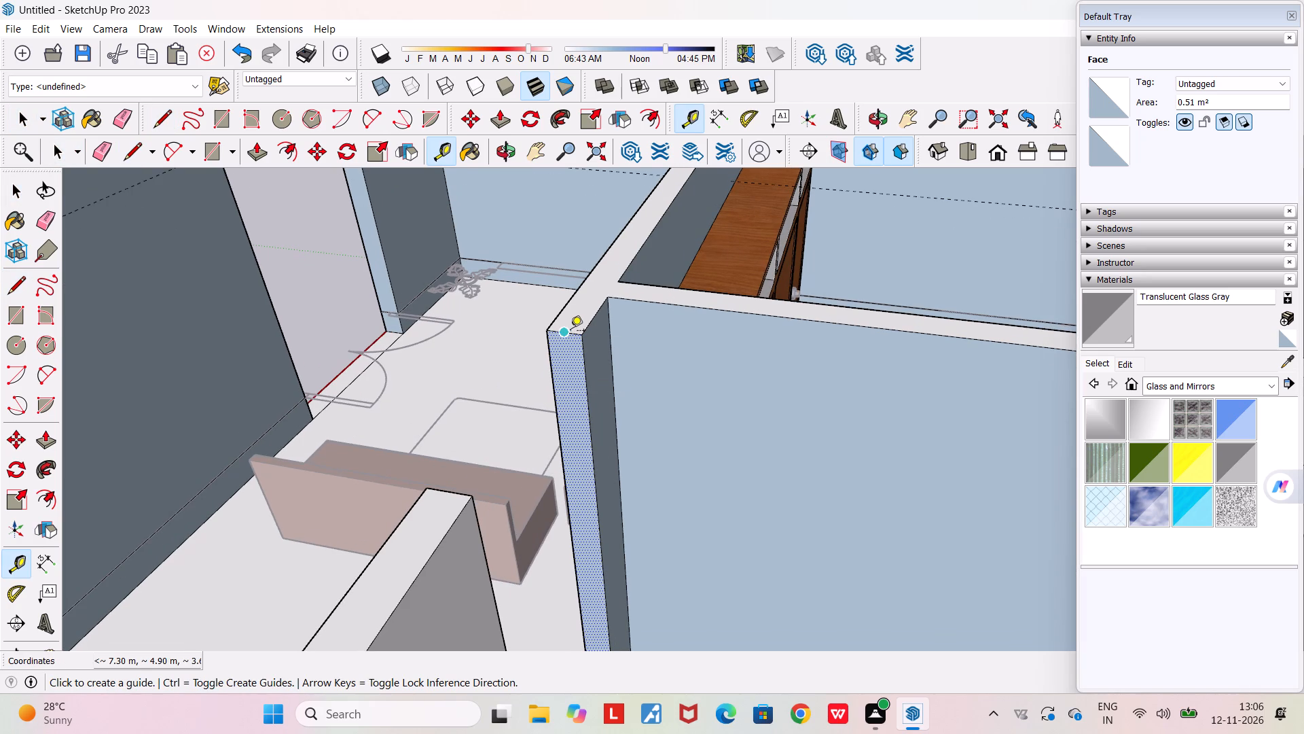
click(570, 332)
text(0.50)
key(Return)
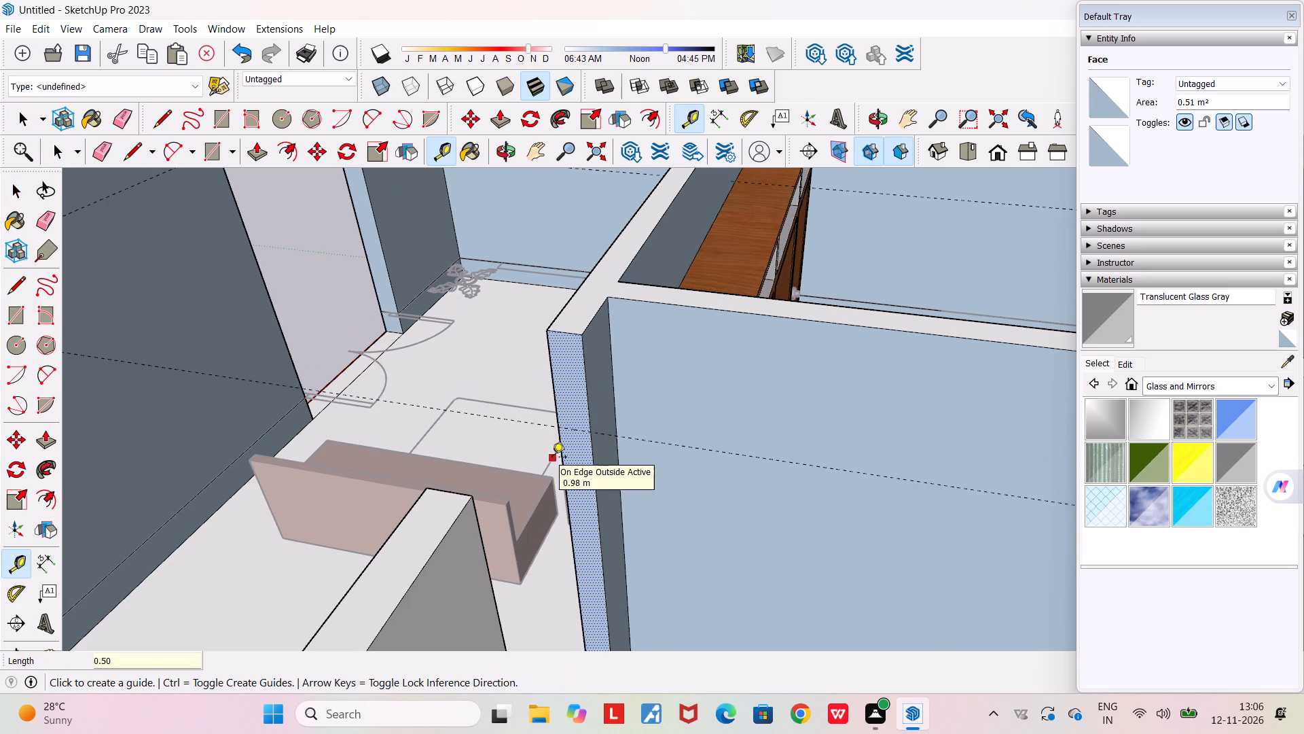
Split that wall end with a line about 0.15 m long along the guide and Push/Pull the upper face 0.99 m to the facing wall.
key(semicolon)
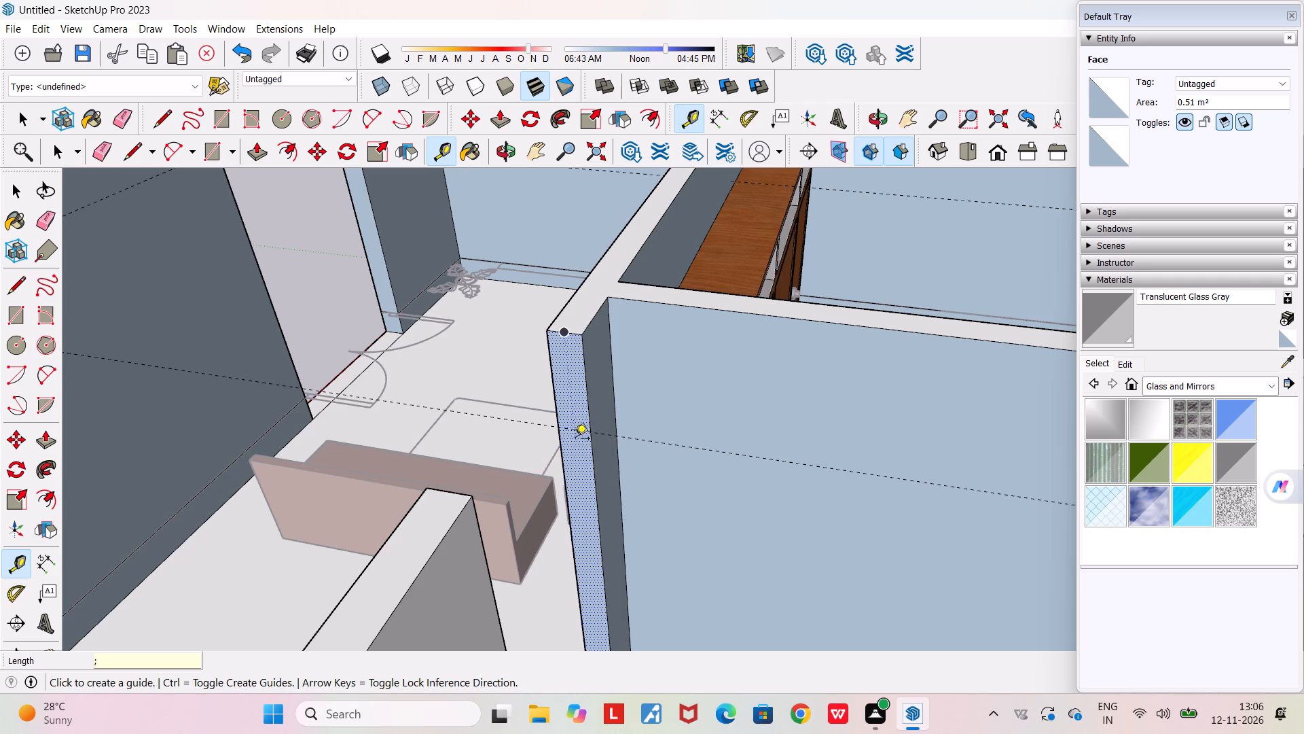
key(l)
click(558, 426)
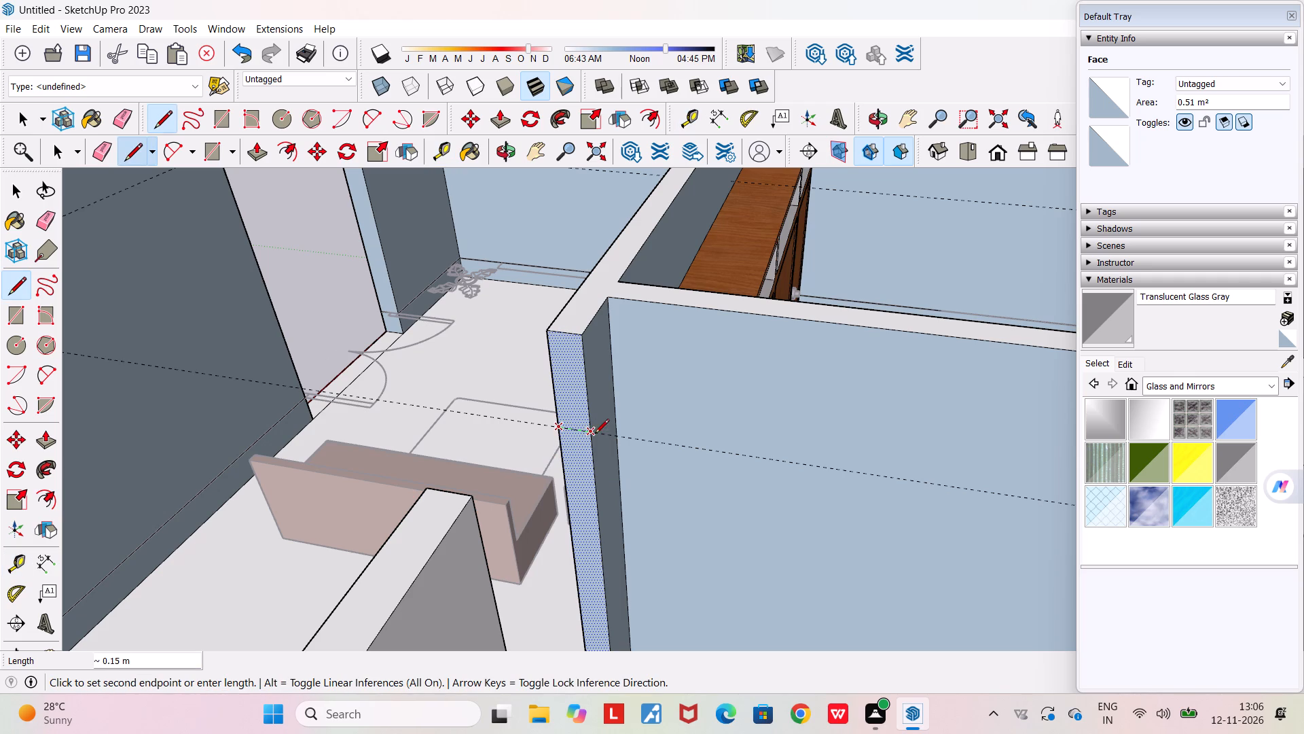
click(592, 434)
key(space)
click(577, 406)
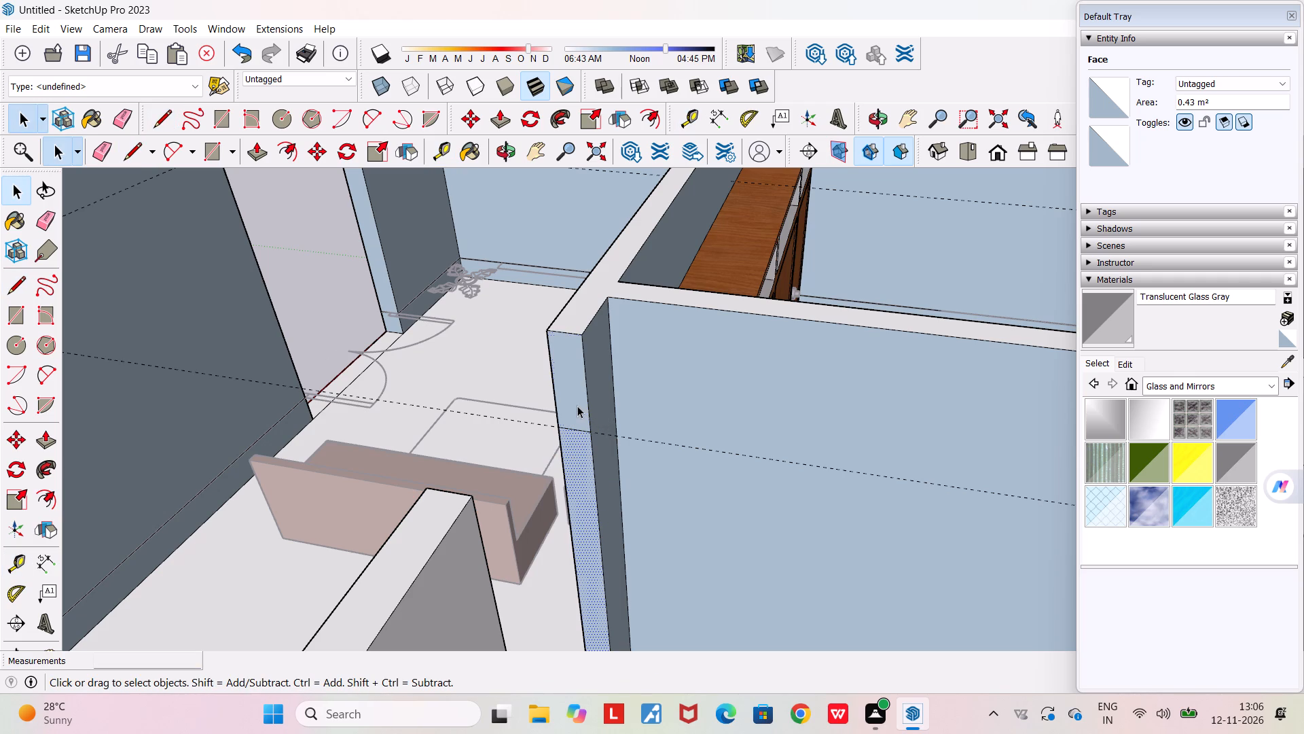
key(p)
click(575, 406)
click(365, 612)
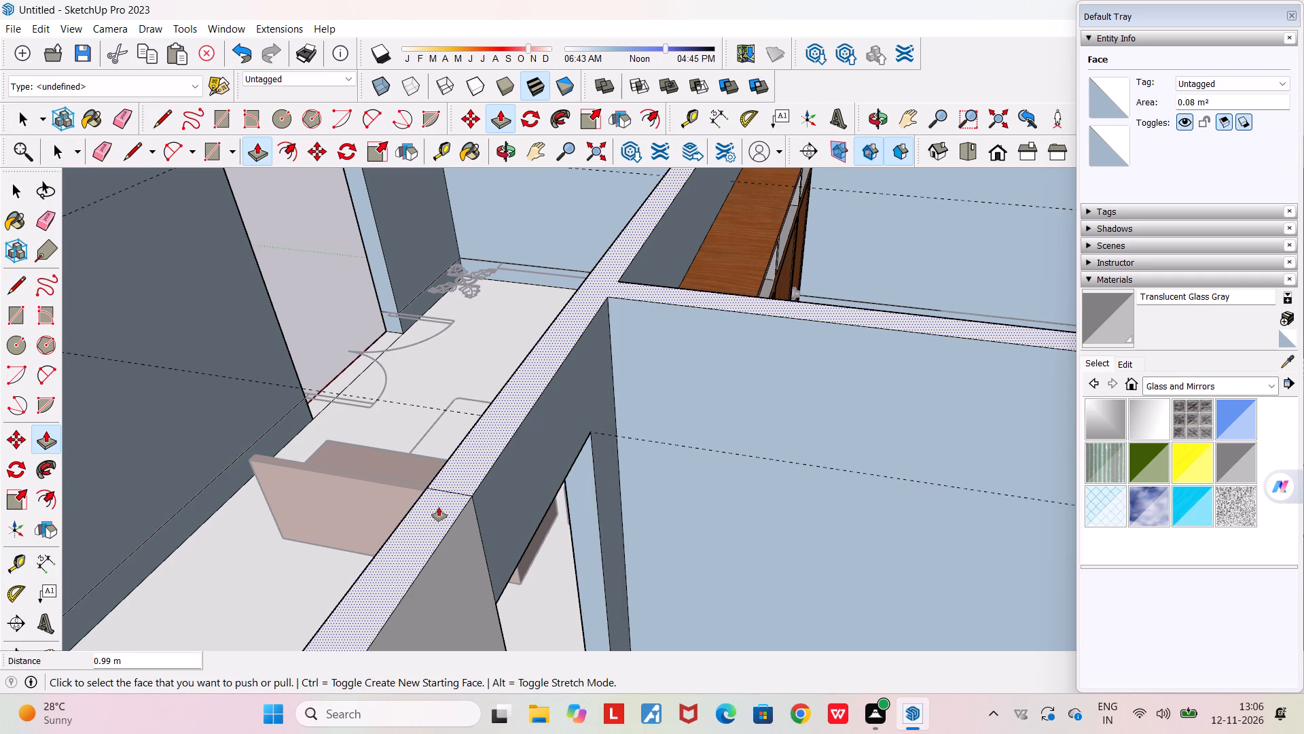
Erase the seam edges on the top and both sides of the wall where the new lintel meets the facing wall.
key(e)
drag(446, 505, 452, 489)
drag(473, 548, 484, 527)
middle_drag(458, 522, 510, 476)
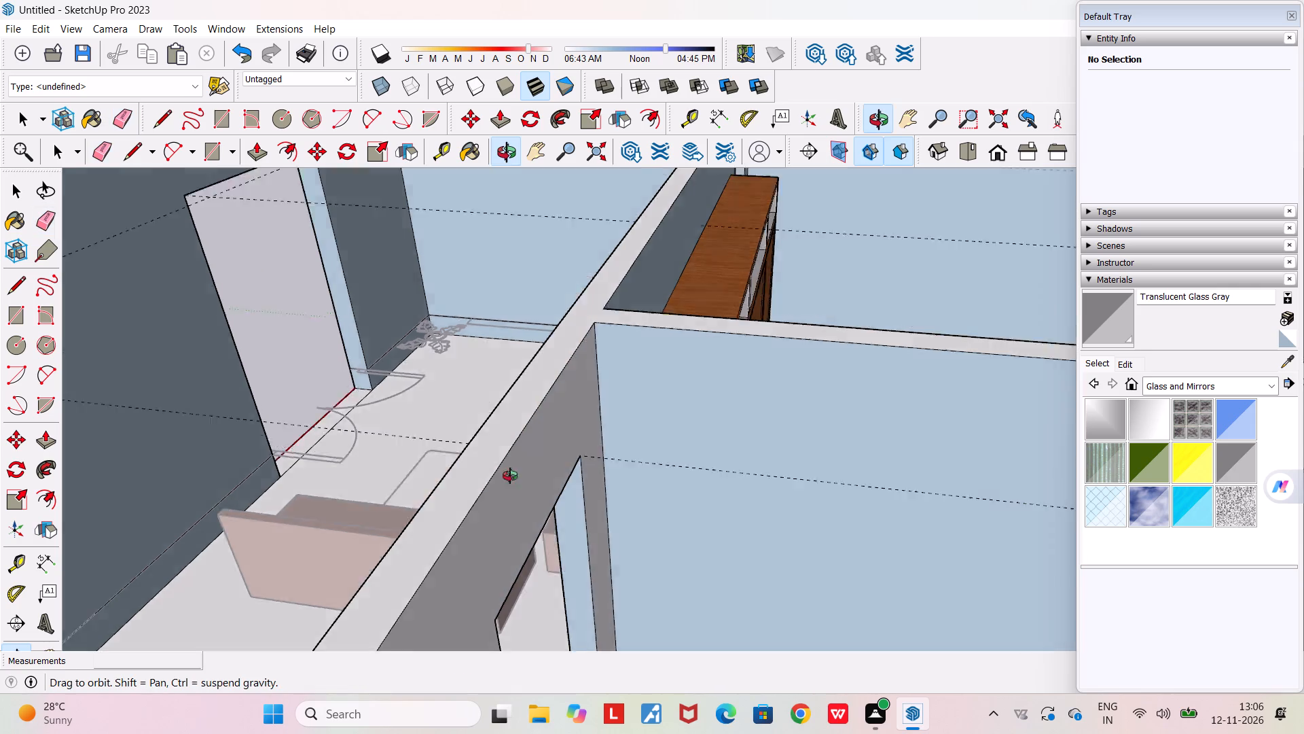
middle_drag(510, 476, 738, 326)
scroll(738, 326, down, 4)
drag(581, 500, 606, 505)
Inspect the house from several sides to check the lintels over all the interior and exterior doorways.
middle_drag(589, 502, 339, 557)
scroll(338, 557, down, 4)
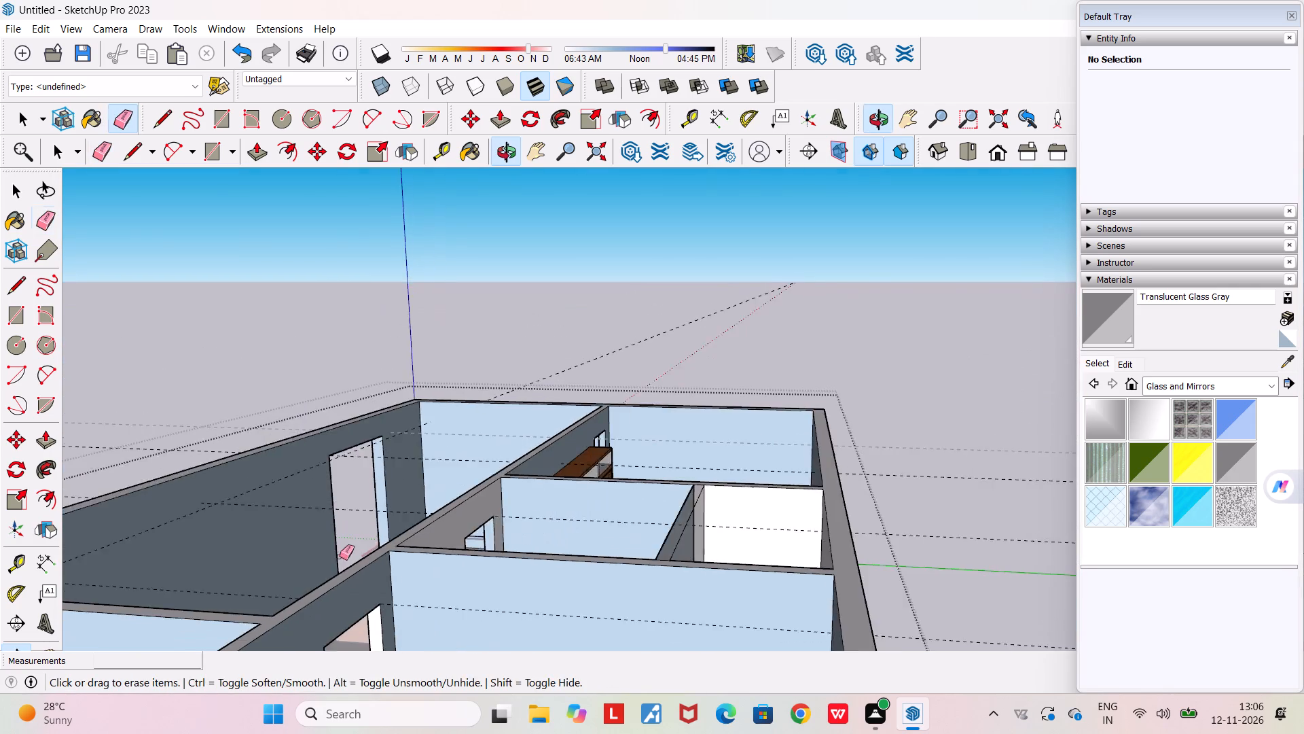
scroll(340, 557, down, 5)
middle_drag(554, 453, 502, 512)
scroll(502, 512, down, 15)
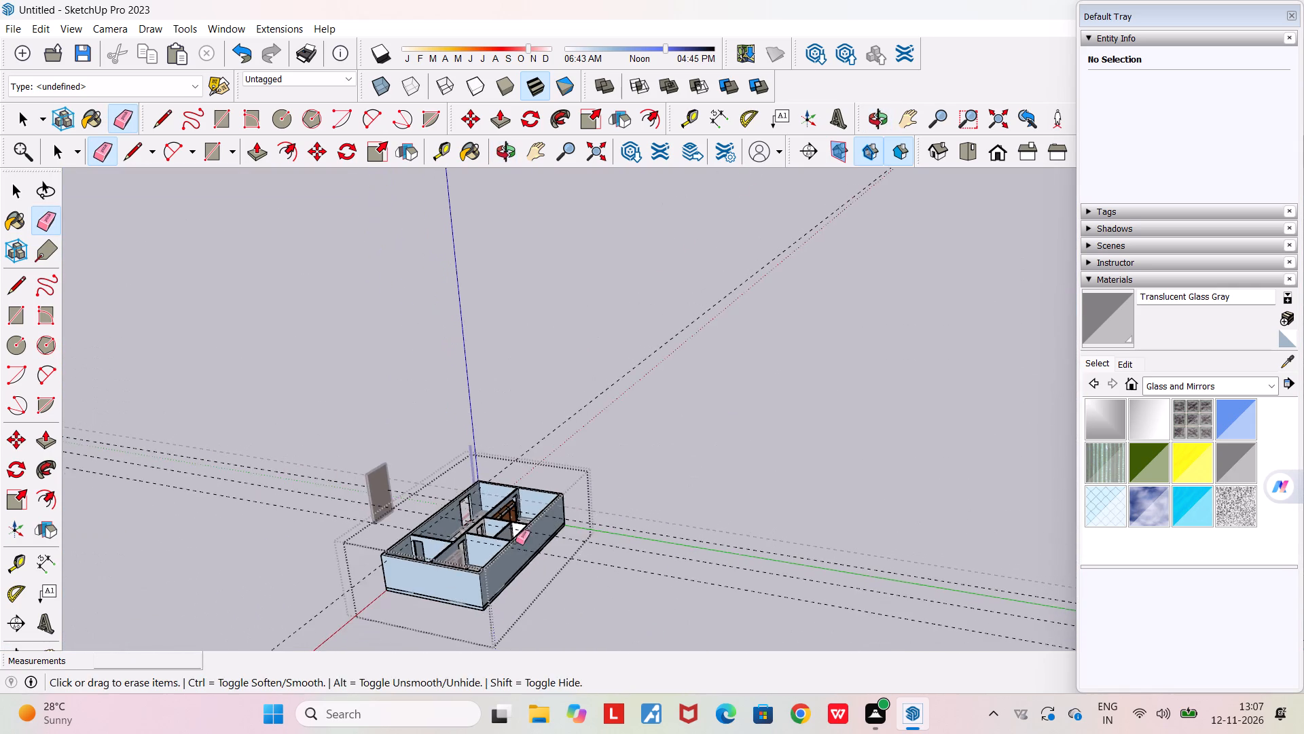
middle_drag(391, 614, 0, 575)
drag(580, 575, 459, 554)
drag(435, 468, 433, 449)
drag(439, 430, 439, 461)
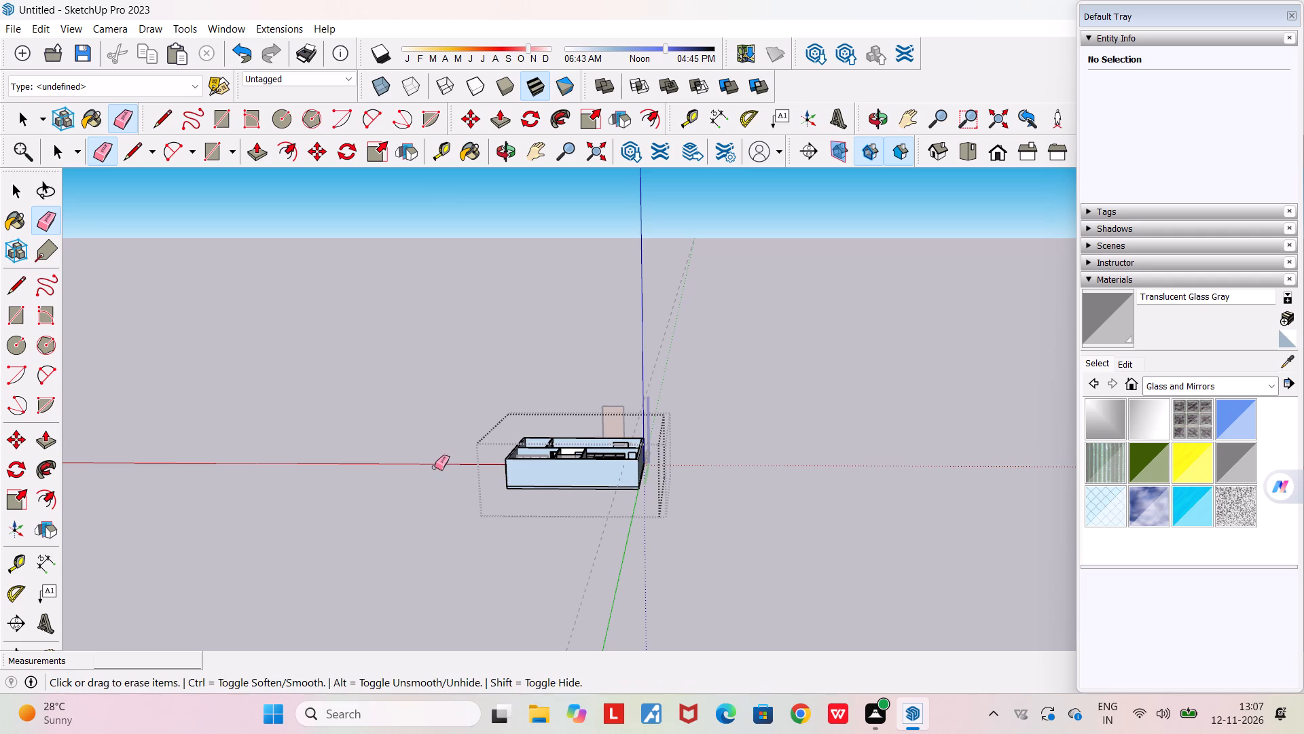
middle_drag(435, 468, 81, 583)
drag(493, 464, 490, 446)
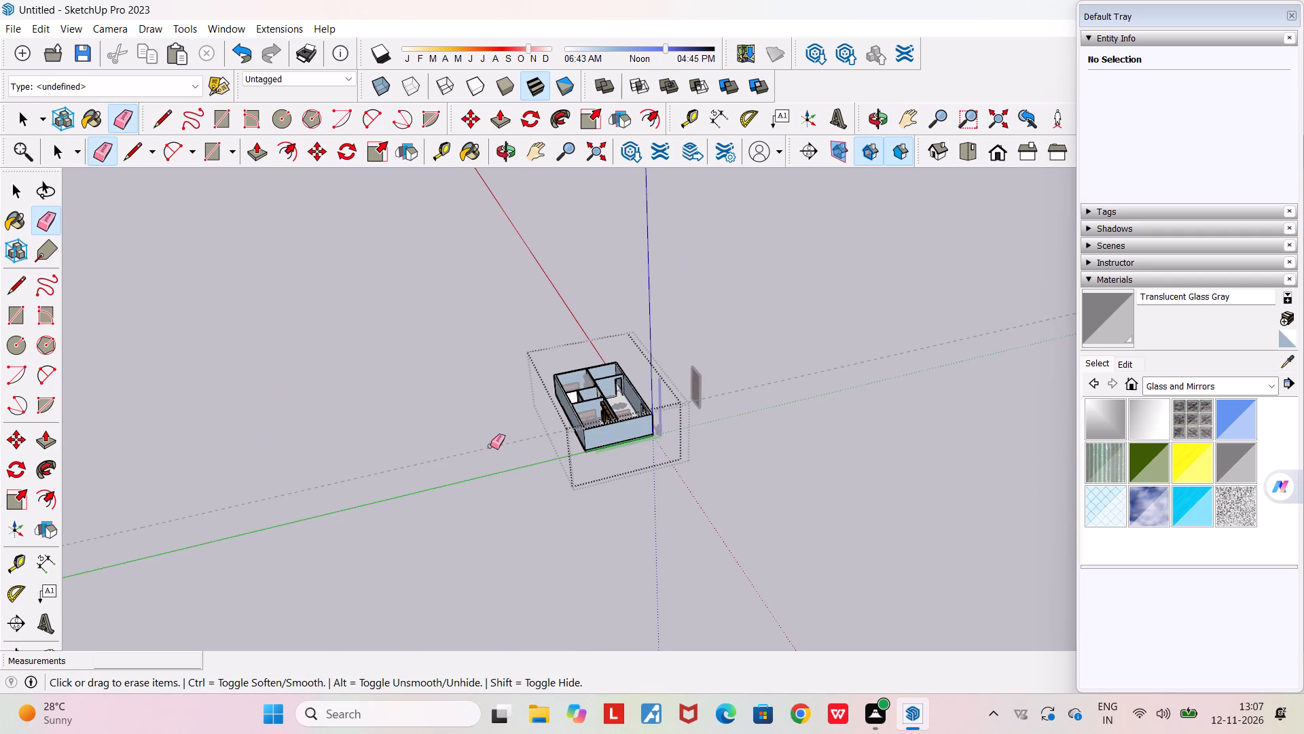
scroll(647, 427, up, 13)
middle_drag(653, 432, 234, 385)
scroll(234, 385, up, 1)
scroll(672, 207, up, 7)
middle_drag(659, 330, 951, 486)
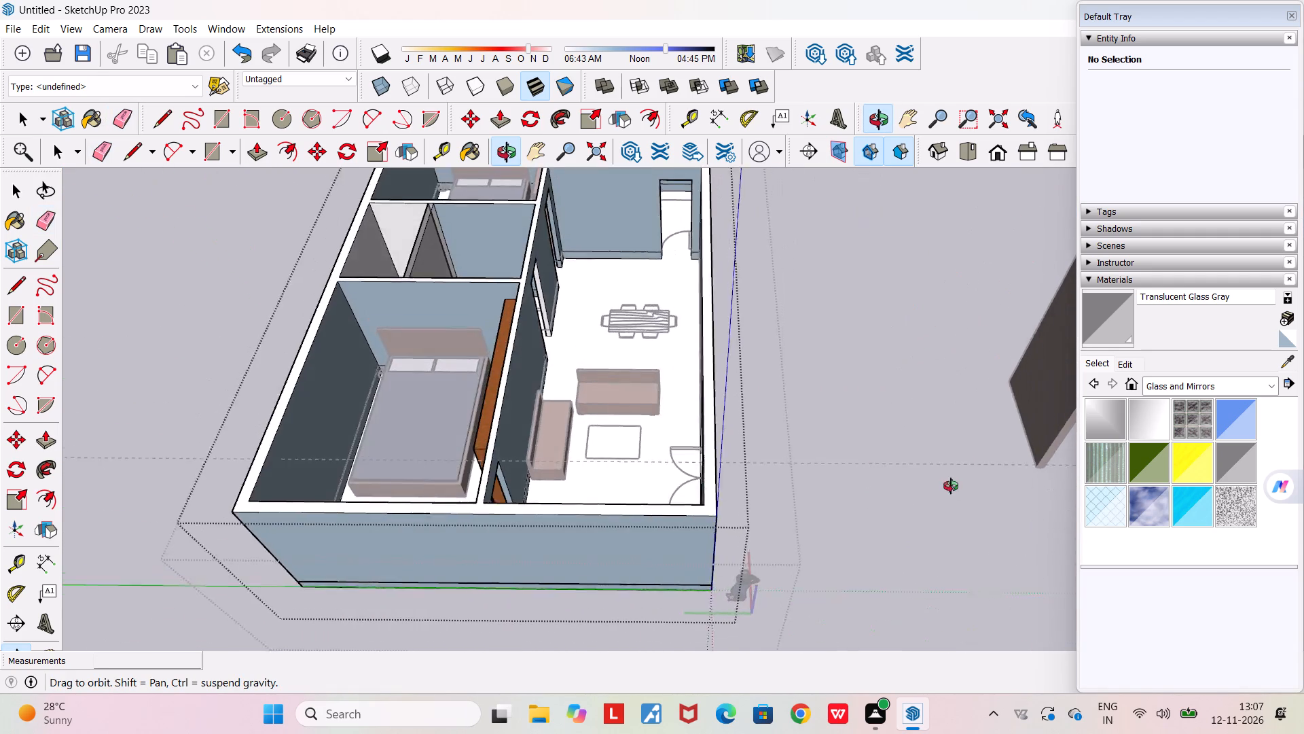
middle_drag(951, 486, 1167, 451)
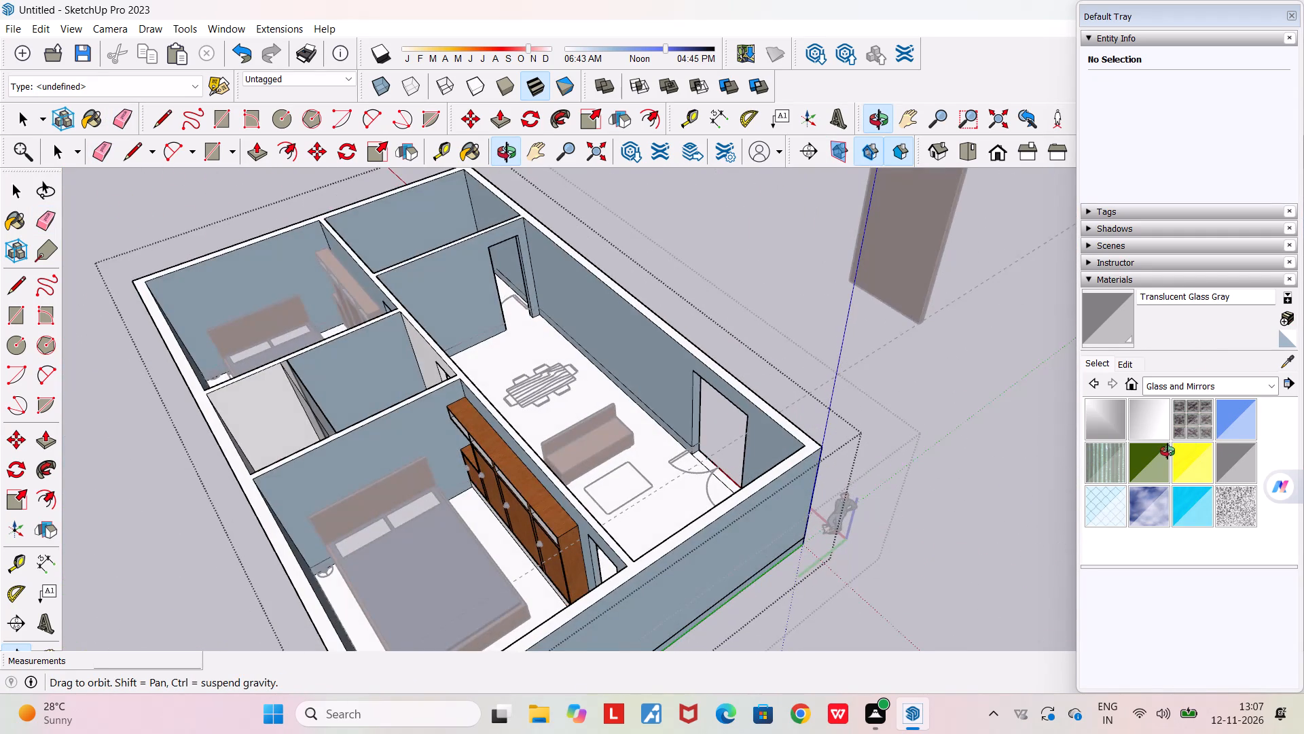
middle_drag(1167, 451, 1115, 328)
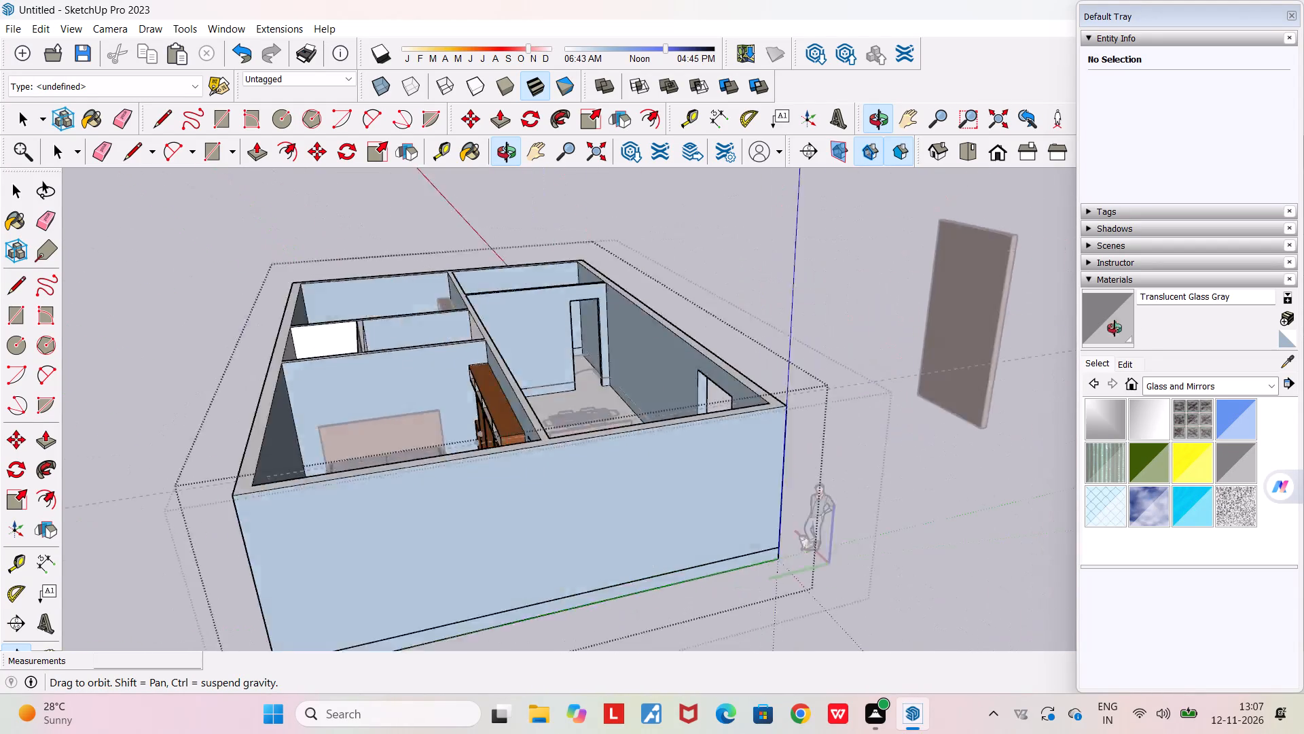
middle_drag(1115, 328, 717, 321)
scroll(717, 321, up, 6)
key(space)
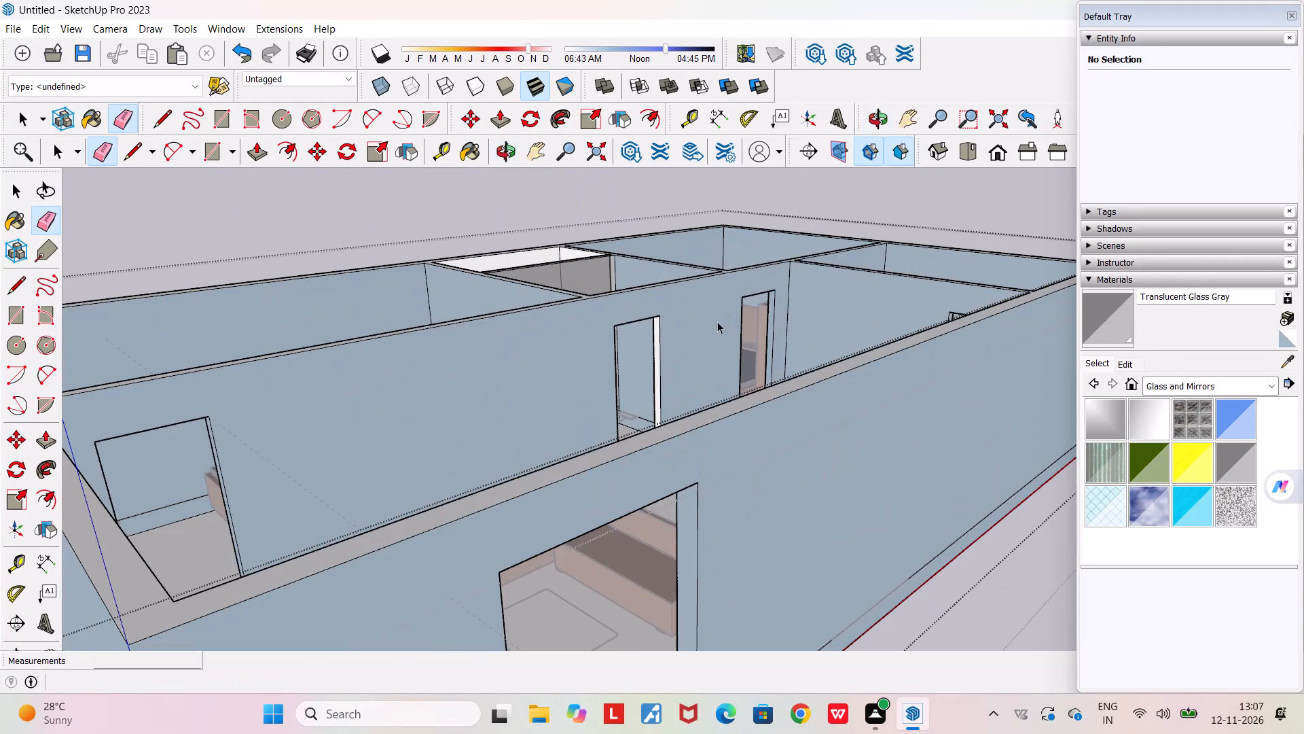
Finish editing the house component and clear the selection.
double_click(985, 490)
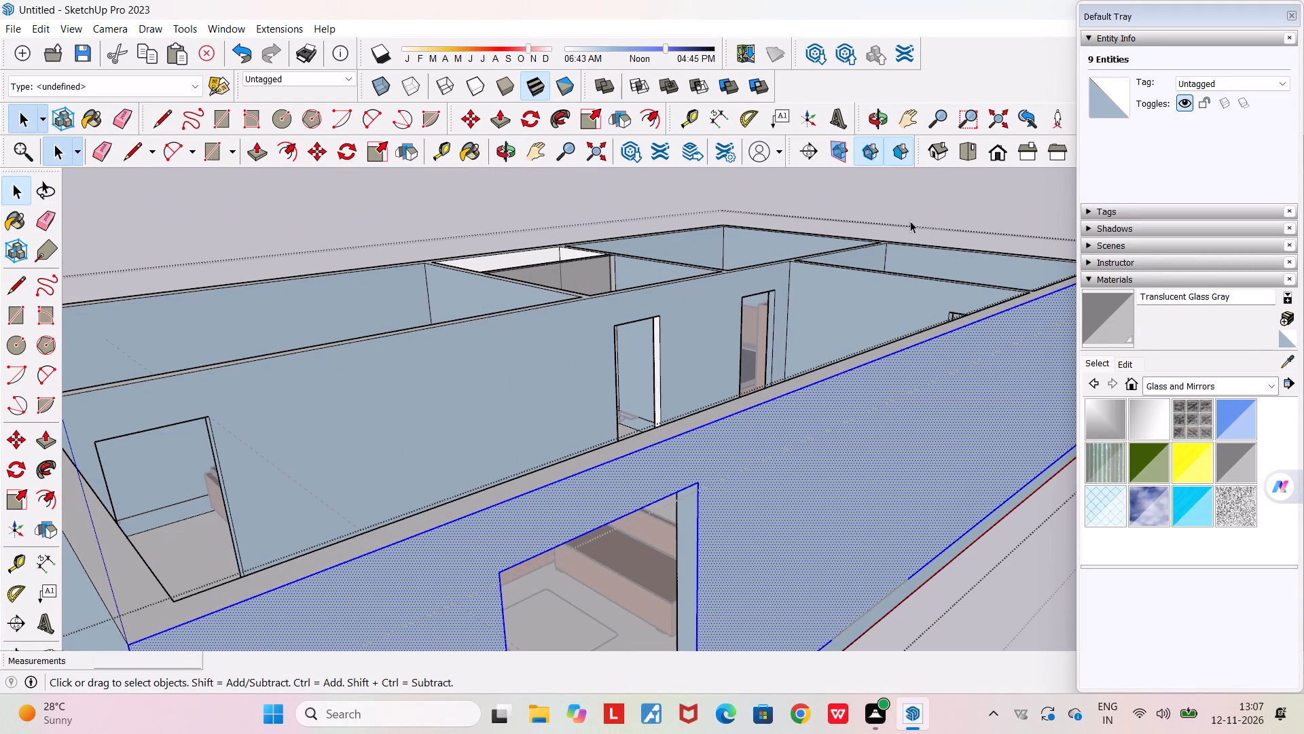
triple_click(914, 212)
scroll(914, 212, down, 4)
middle_drag(884, 377, 780, 331)
scroll(780, 331, down, 6)
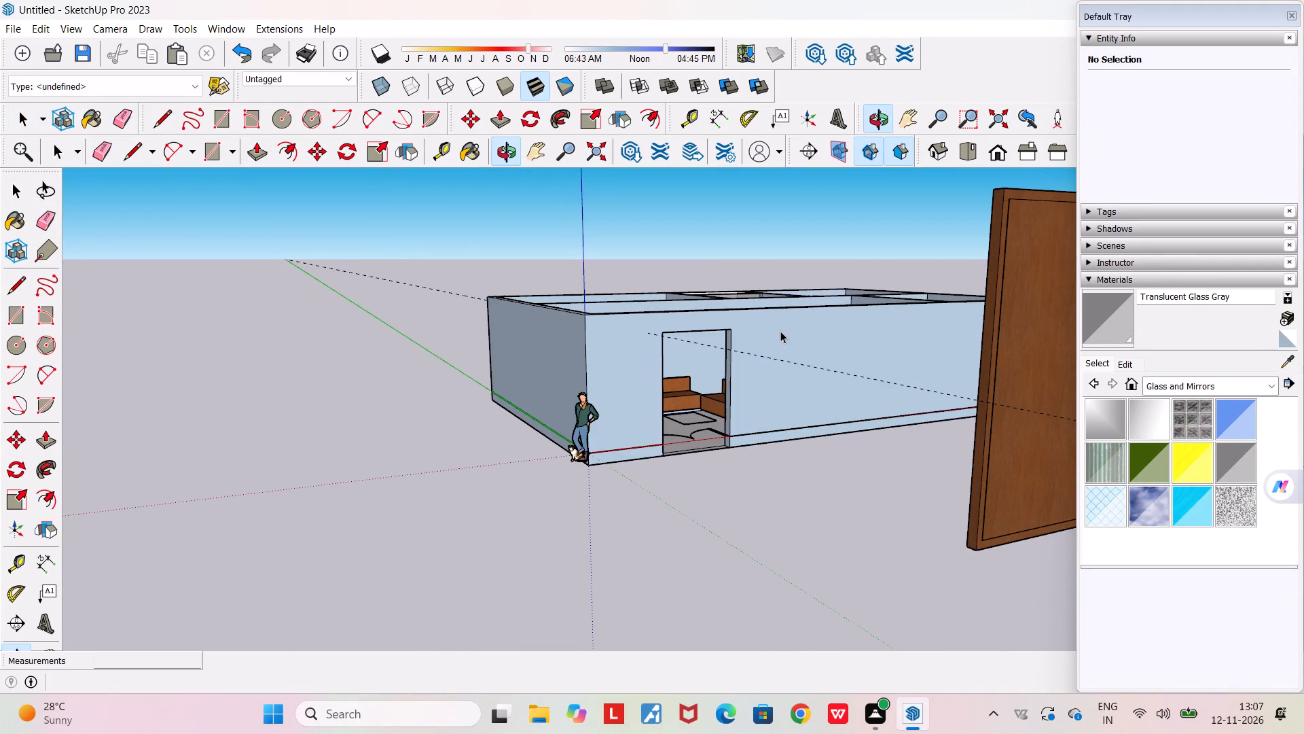
click(889, 378)
click(852, 496)
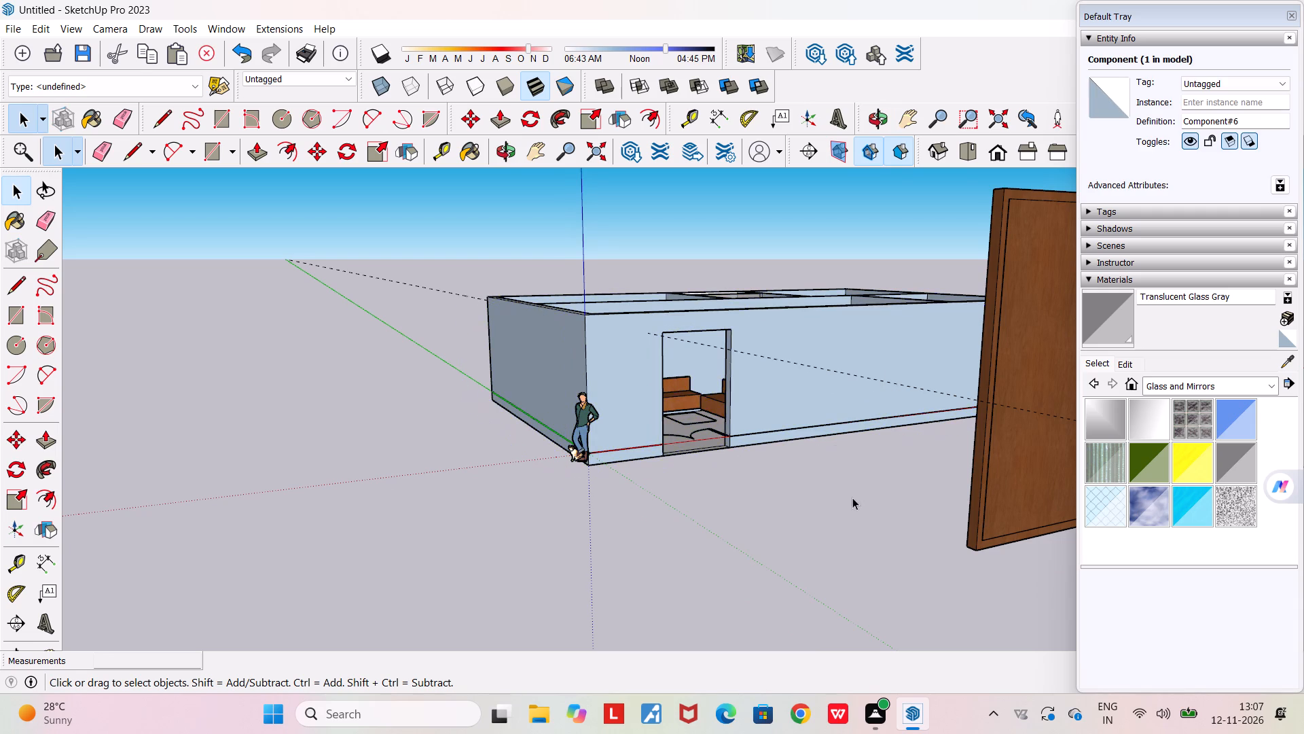
Move the freestanding wooden door by its lower front corner to the bottom corner of the house's main entrance opening.
middle_drag(884, 478, 1068, 523)
key(e)
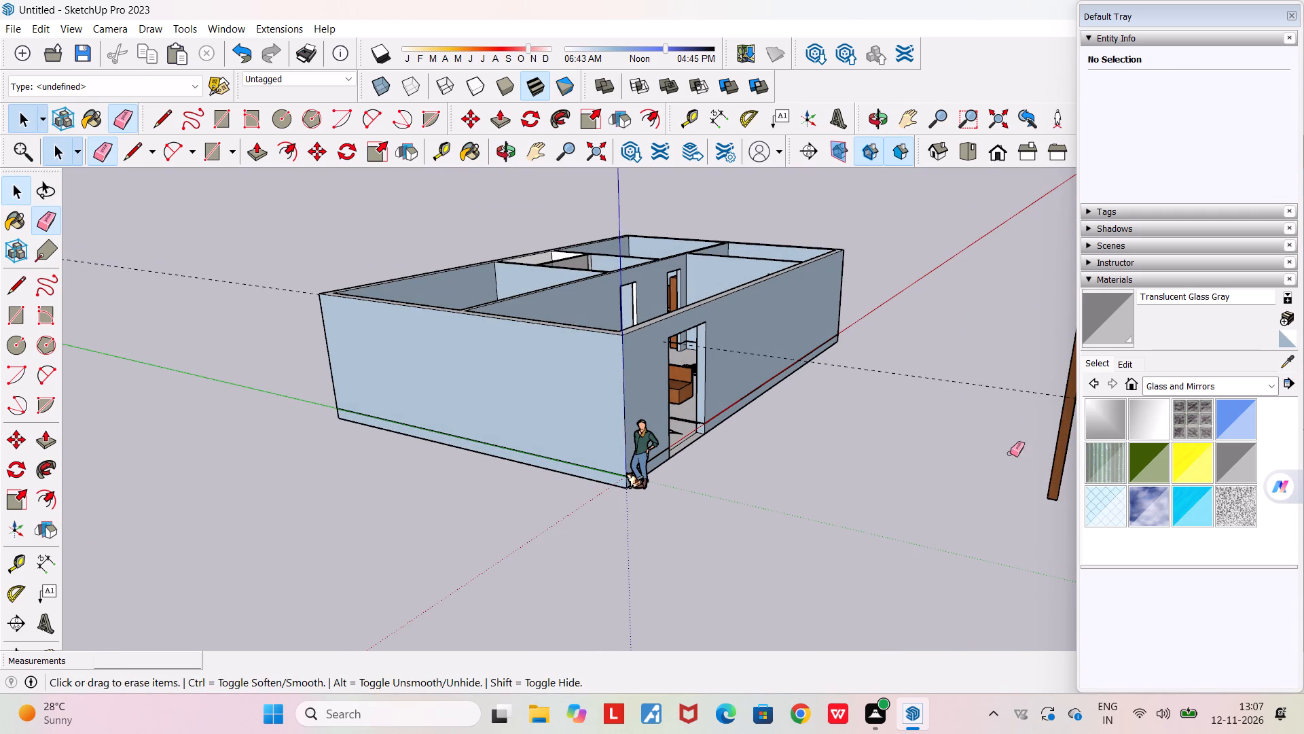
drag(995, 392, 994, 379)
middle_drag(994, 377, 894, 380)
scroll(894, 380, down, 6)
middle_drag(892, 381, 826, 392)
scroll(826, 391, down, 5)
scroll(858, 411, up, 3)
key(space)
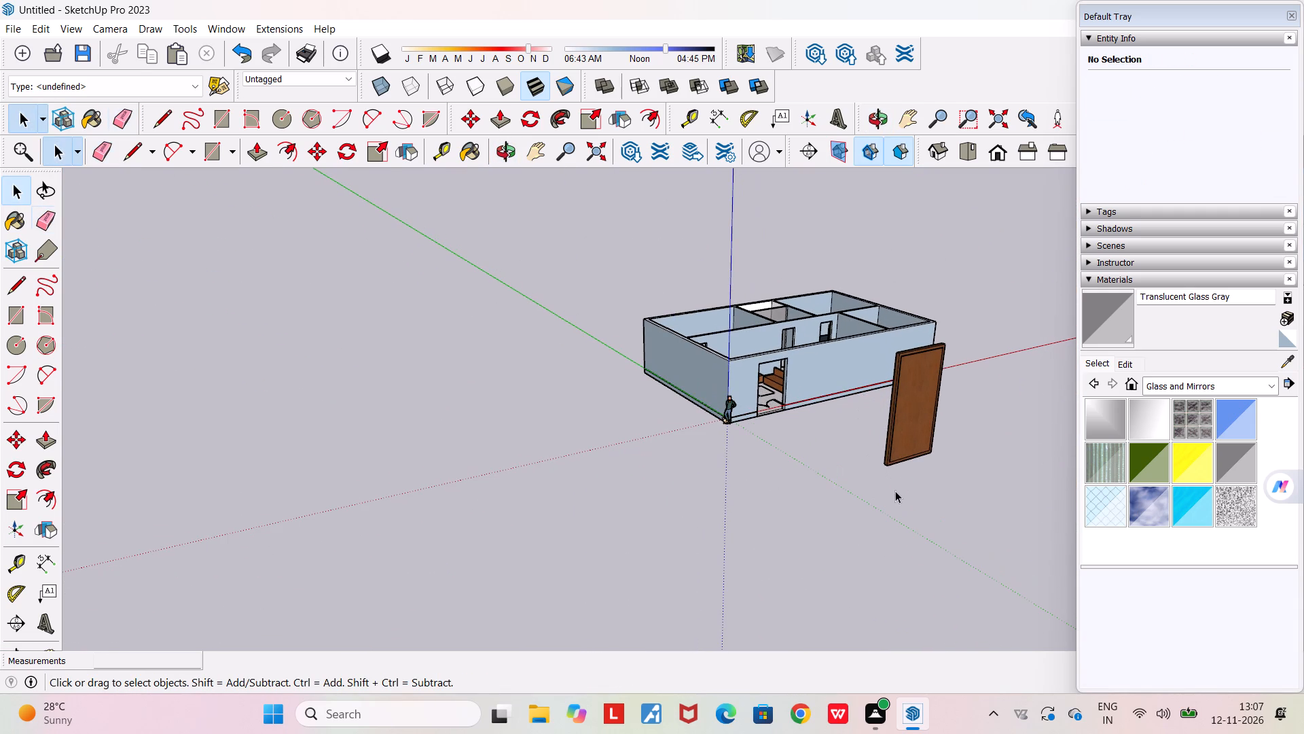
key(space)
click(892, 452)
scroll(896, 456, up, 8)
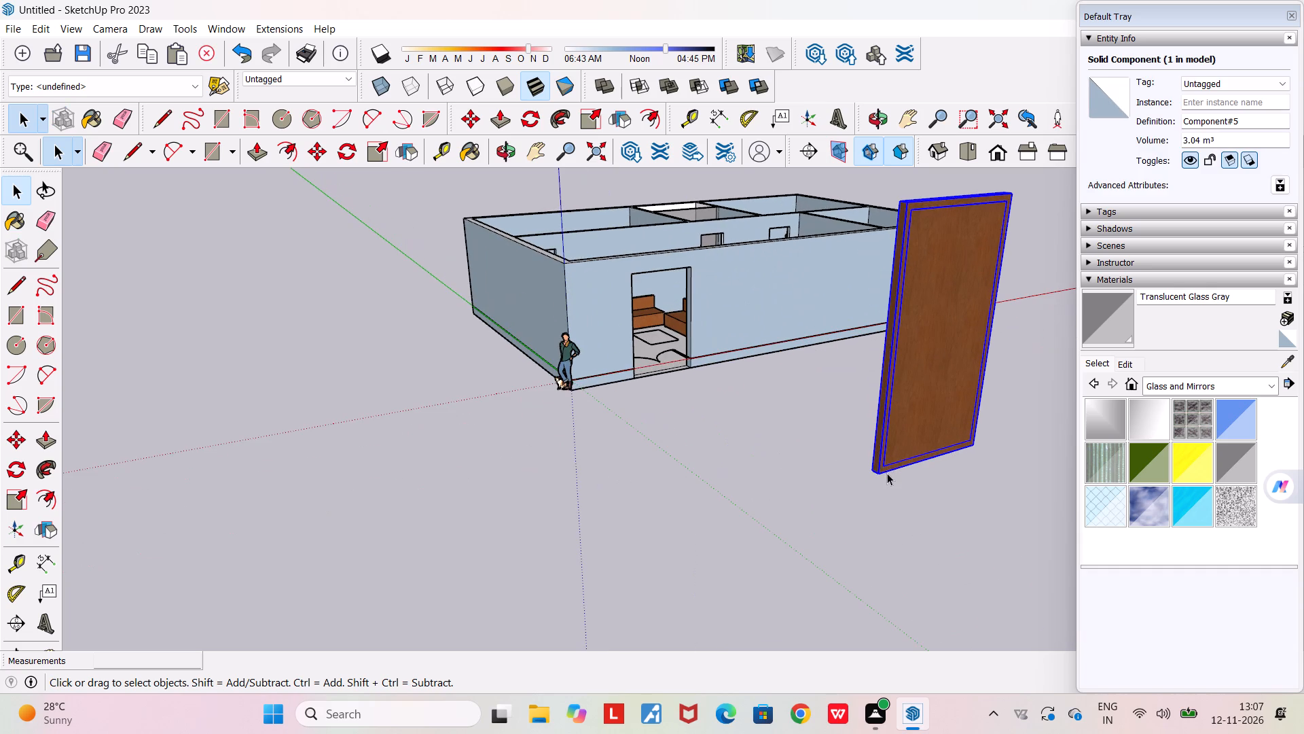
key(m)
click(884, 474)
scroll(606, 406, up, 12)
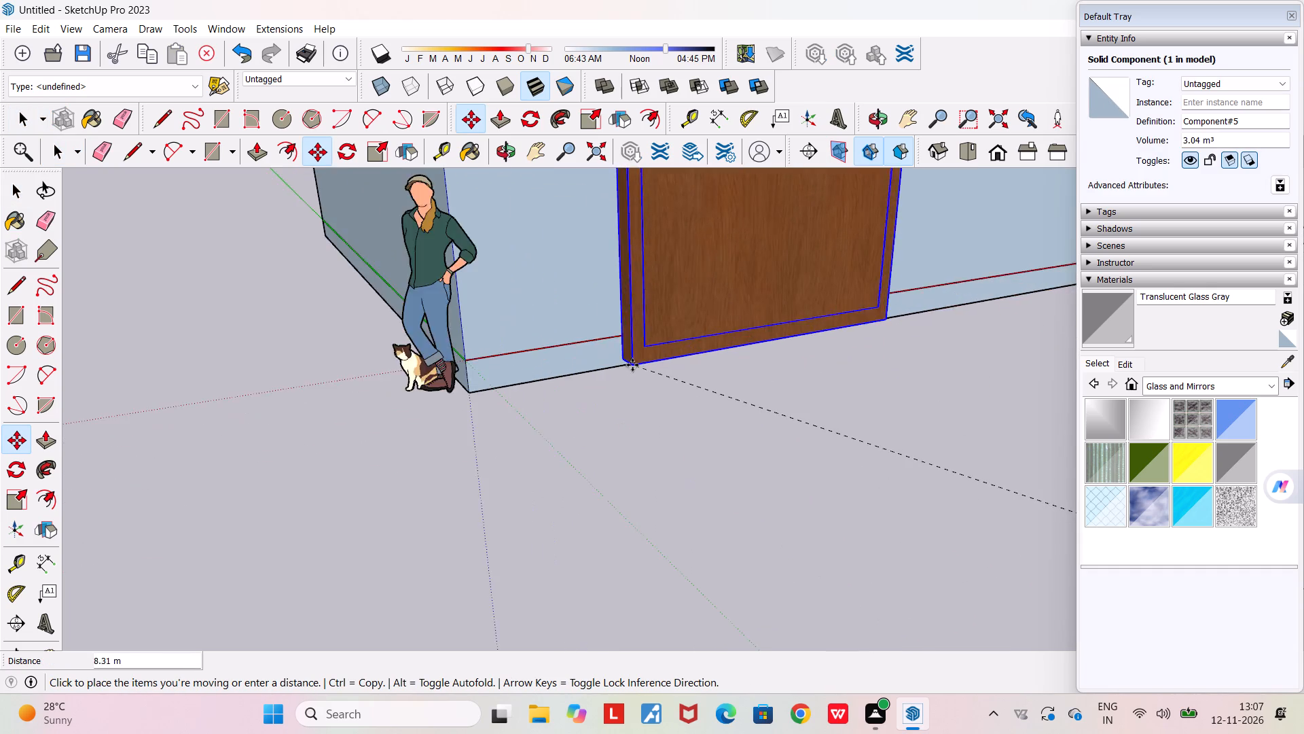
scroll(632, 365, up, 18)
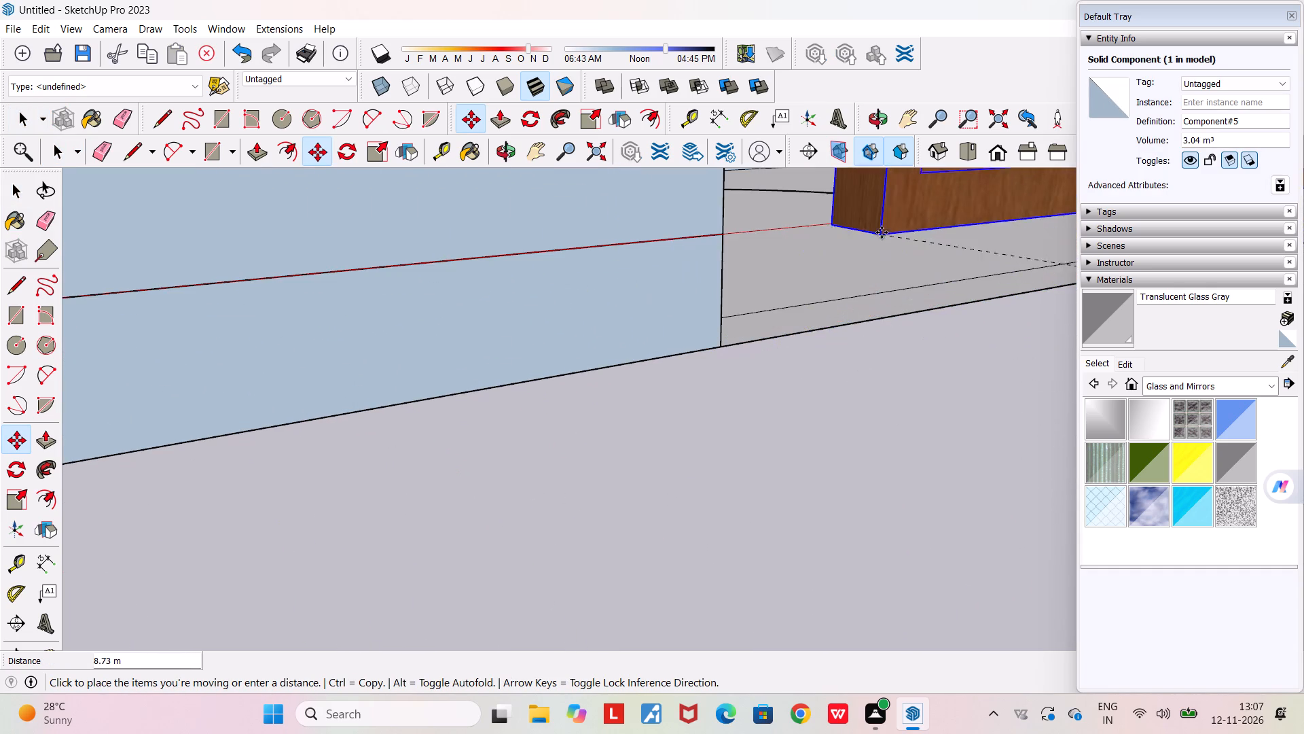
scroll(832, 266, down, 11)
click(797, 294)
Scale the wooden door's height down along the blue axis by about 0.56 to meet the top of the main entrance opening.
middle_drag(855, 266, 746, 280)
scroll(746, 279, down, 18)
middle_drag(808, 213, 729, 250)
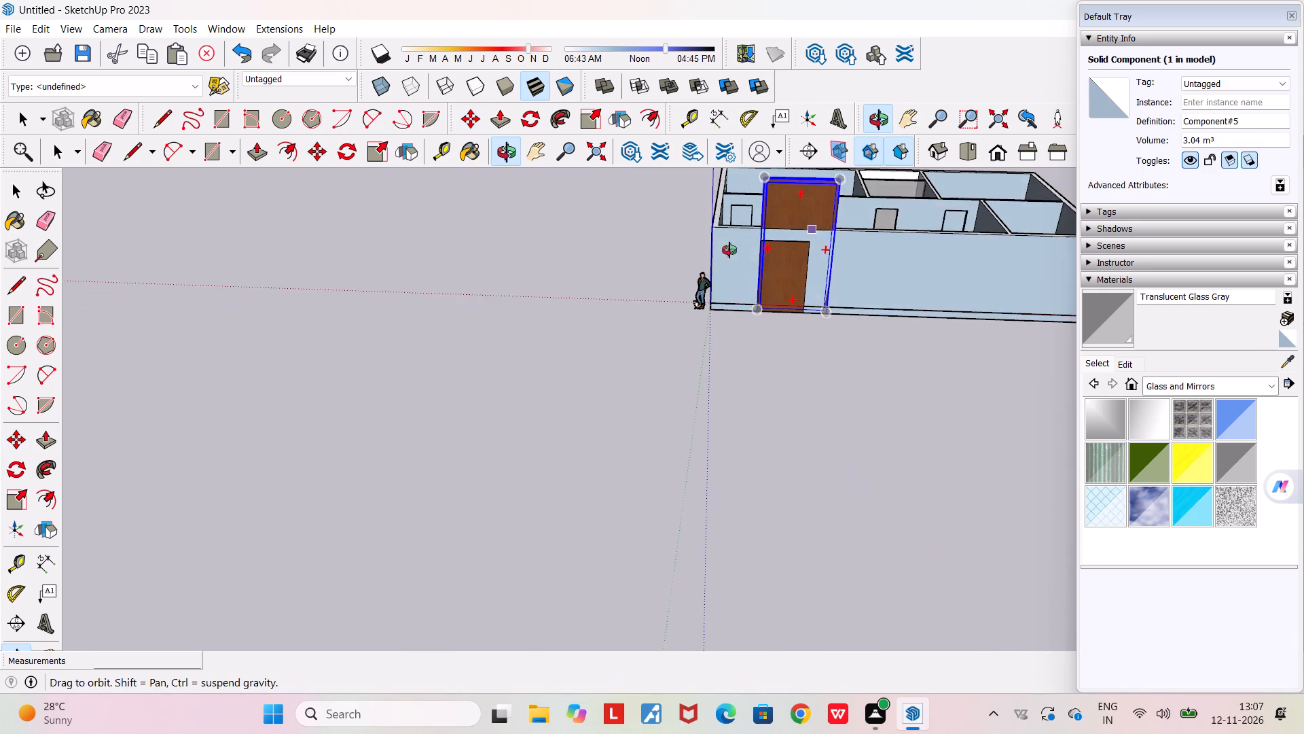
middle_drag(729, 250, 725, 314)
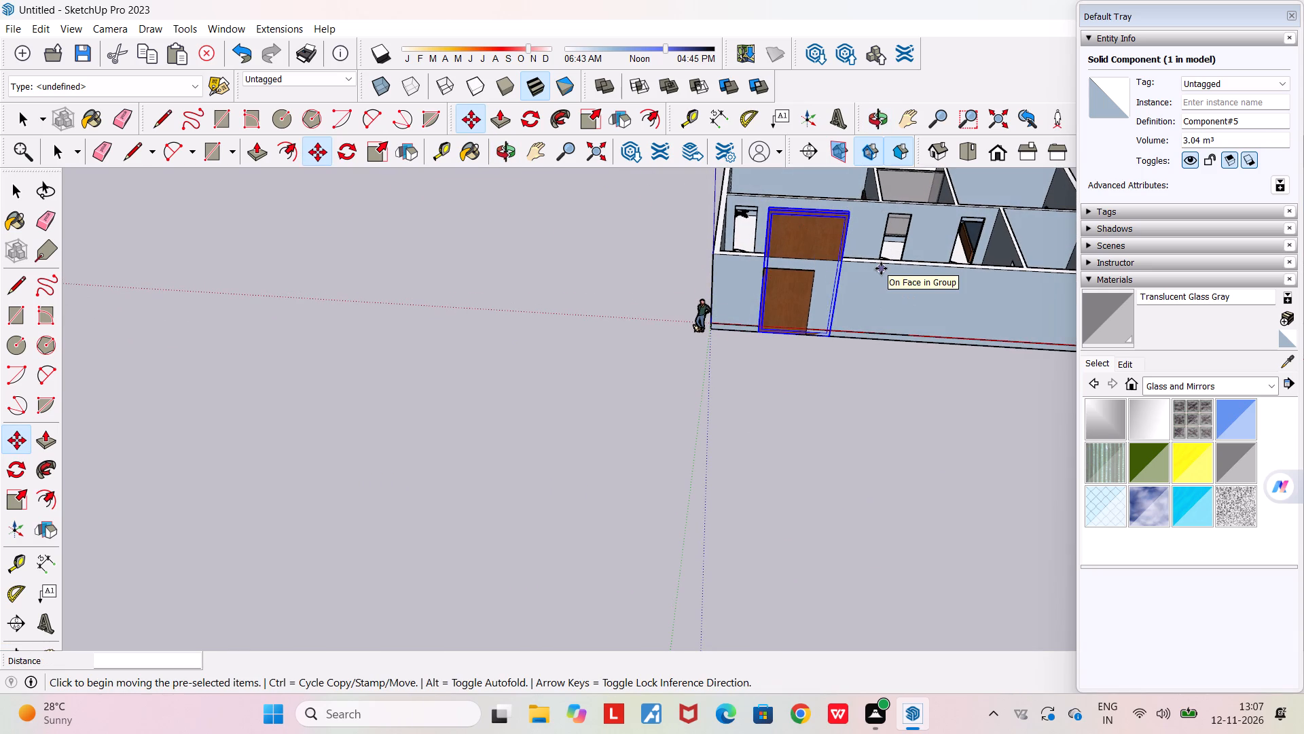
click(21, 500)
scroll(831, 228, up, 15)
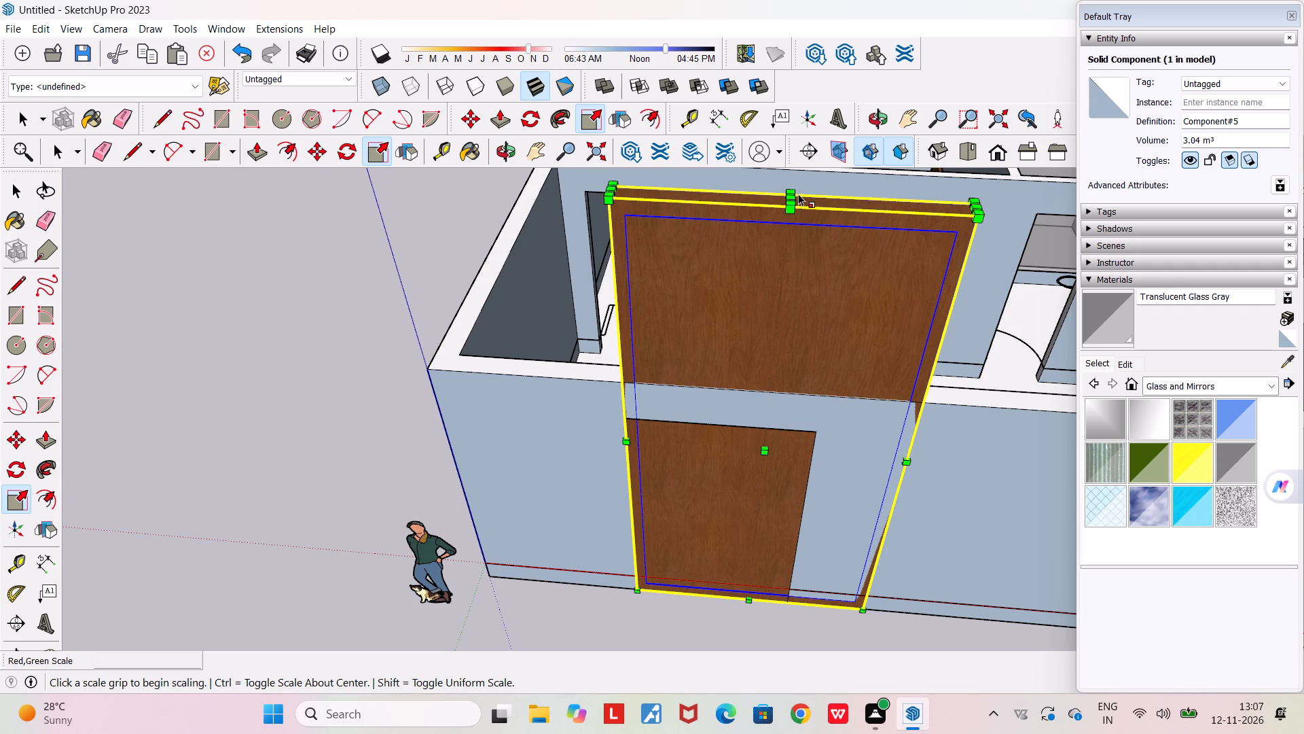
scroll(792, 196, up, 7)
click(787, 205)
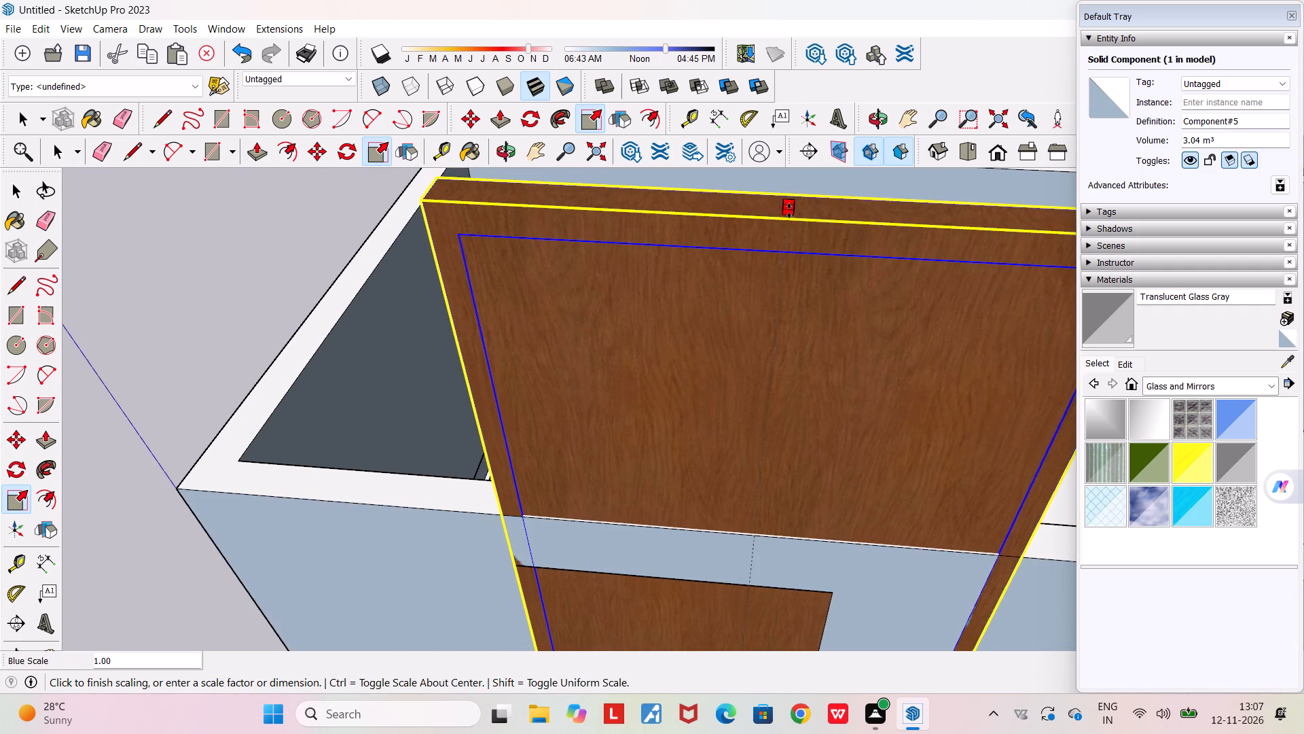
scroll(783, 388, down, 13)
scroll(774, 461, up, 10)
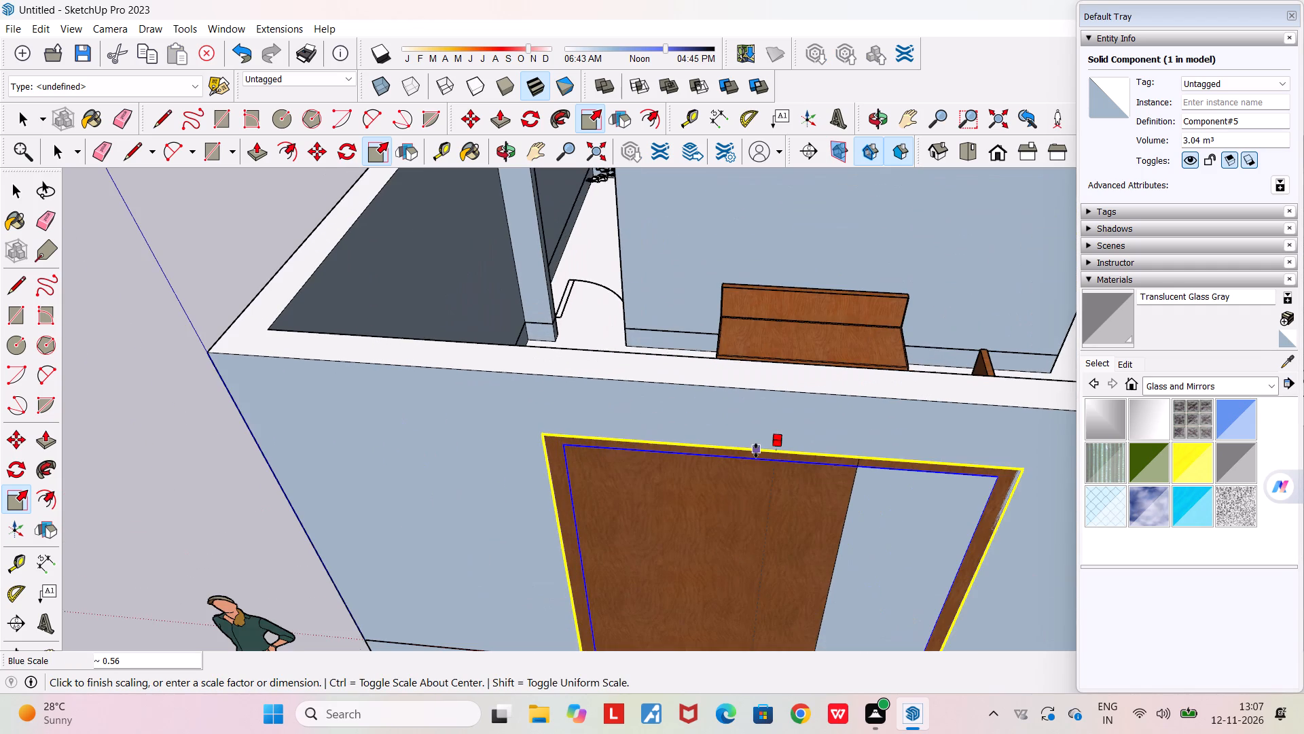
click(756, 450)
Scale the door's width down along the red axis until its edge meets the far side of the entrance opening.
scroll(782, 478, up, 1)
middle_drag(775, 468, 786, 331)
scroll(786, 331, down, 9)
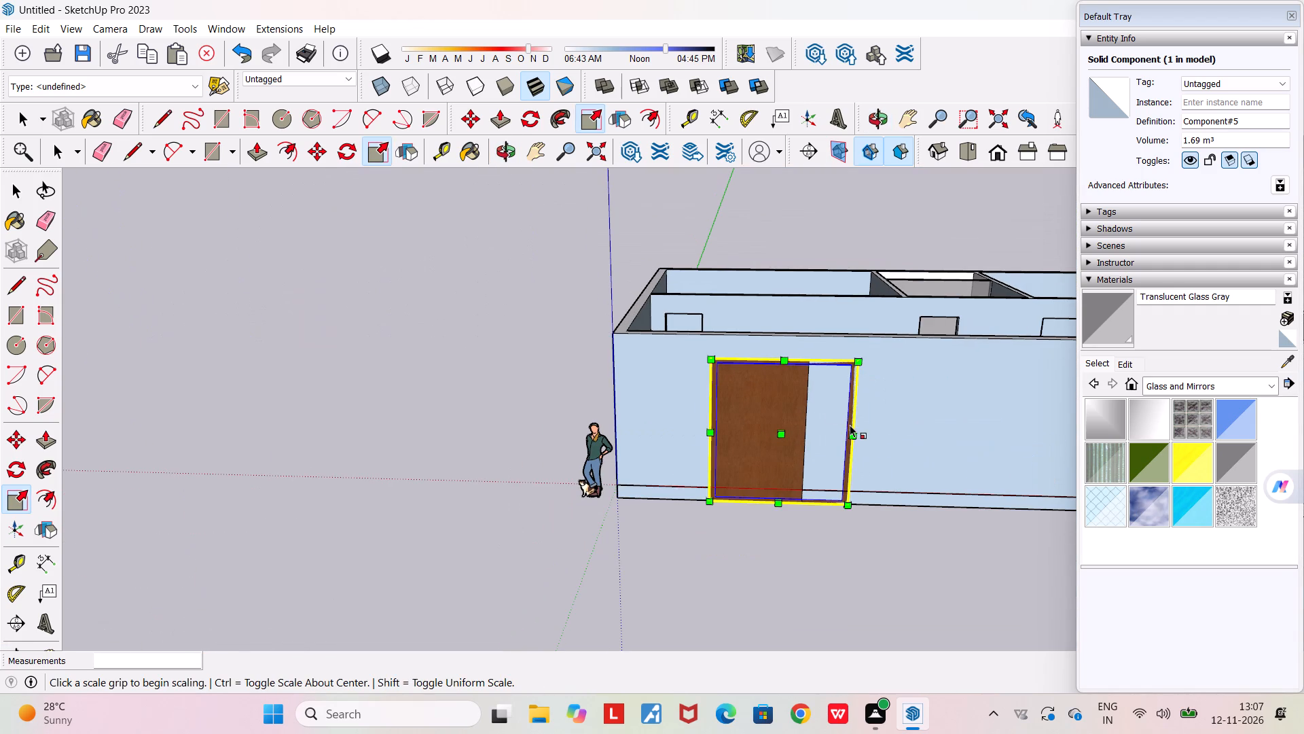
scroll(854, 430, up, 11)
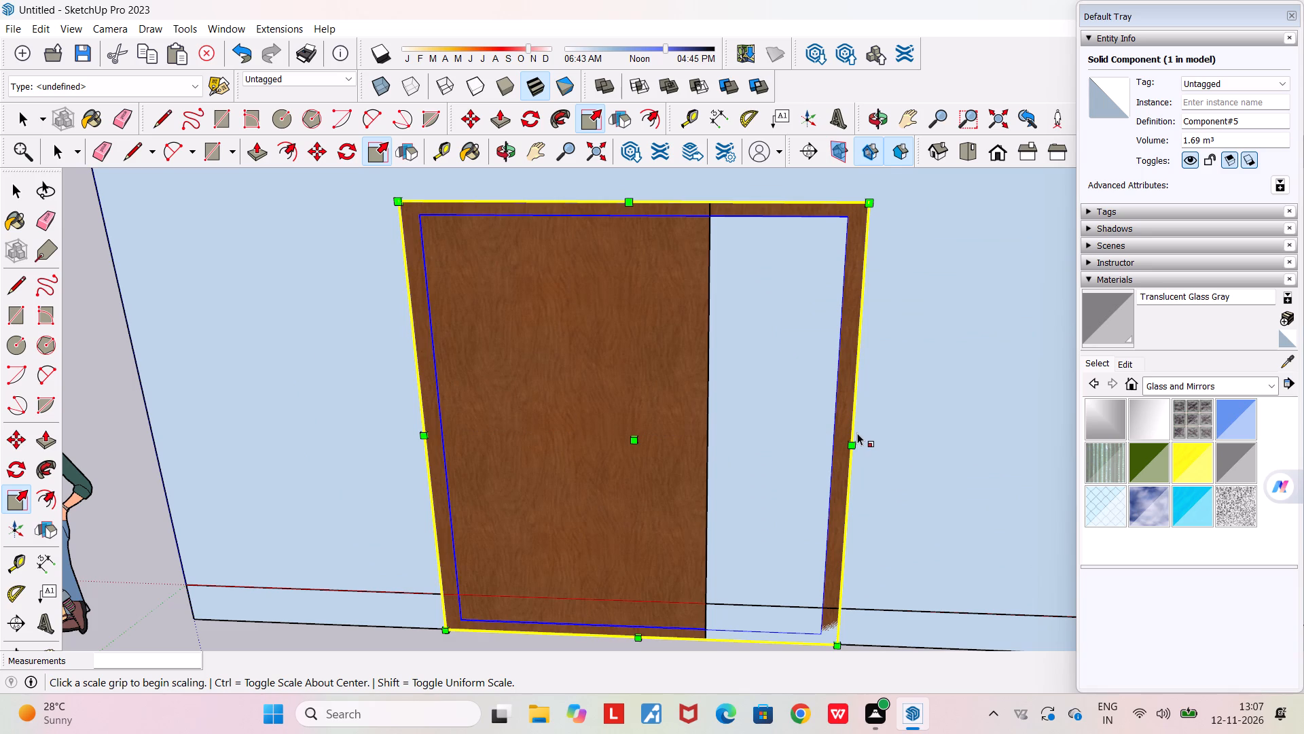
click(856, 434)
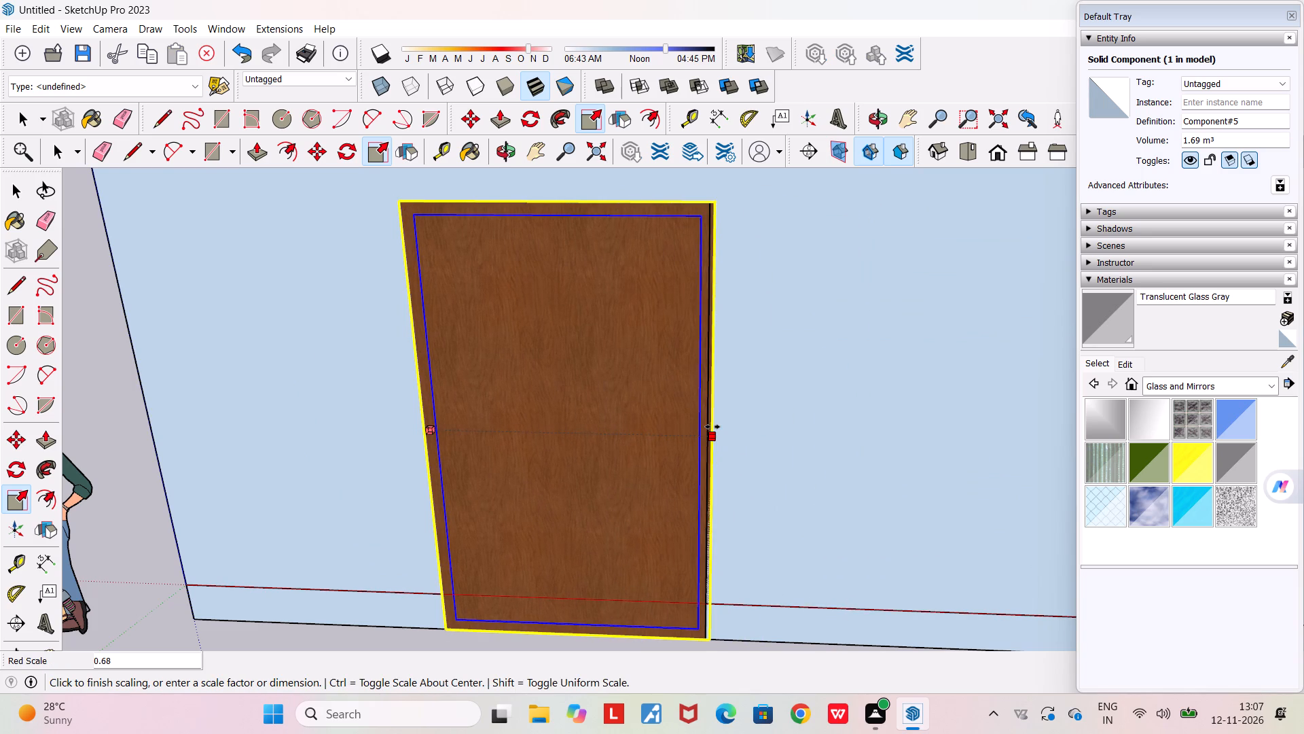
click(707, 425)
Inspect the resized entrance door from around the house corner and from the front.
scroll(726, 383, down, 7)
middle_drag(697, 437, 986, 468)
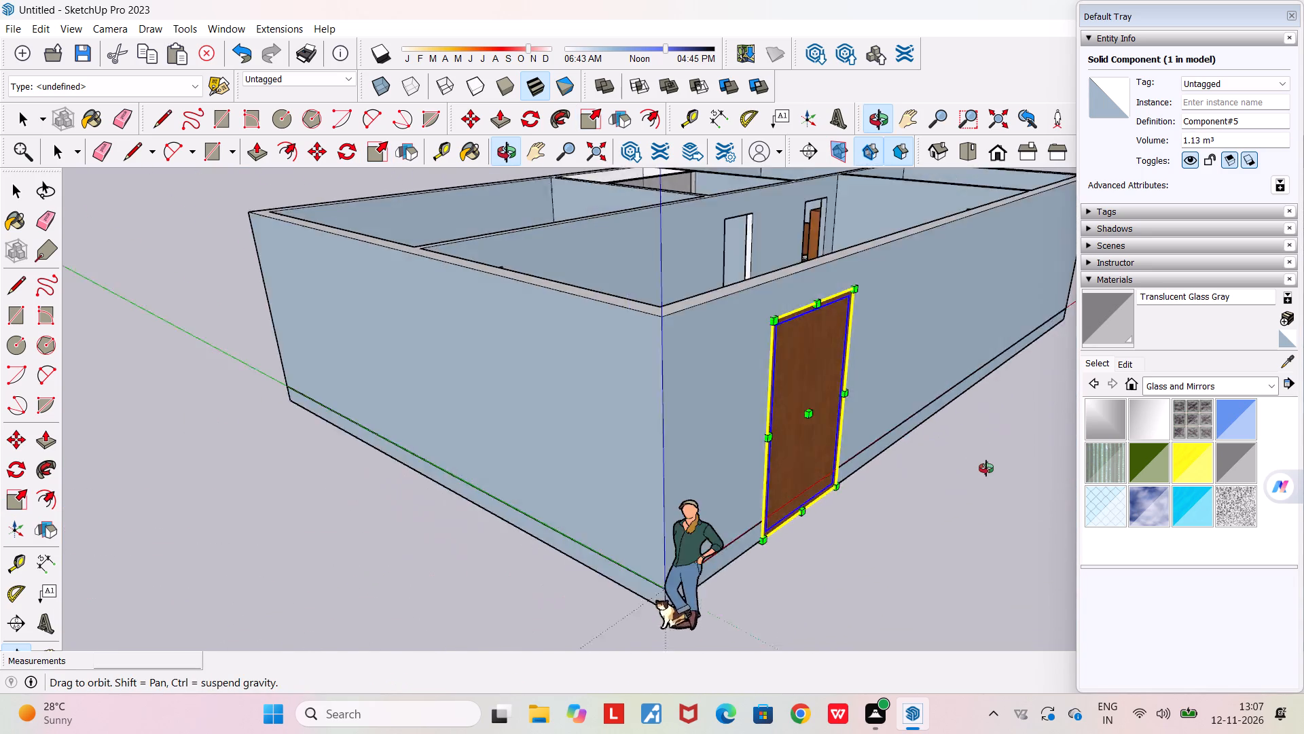
middle_drag(986, 468, 991, 465)
scroll(992, 466, down, 3)
middle_drag(922, 443, 642, 391)
scroll(642, 391, down, 2)
middle_drag(765, 432, 677, 437)
scroll(677, 437, down, 9)
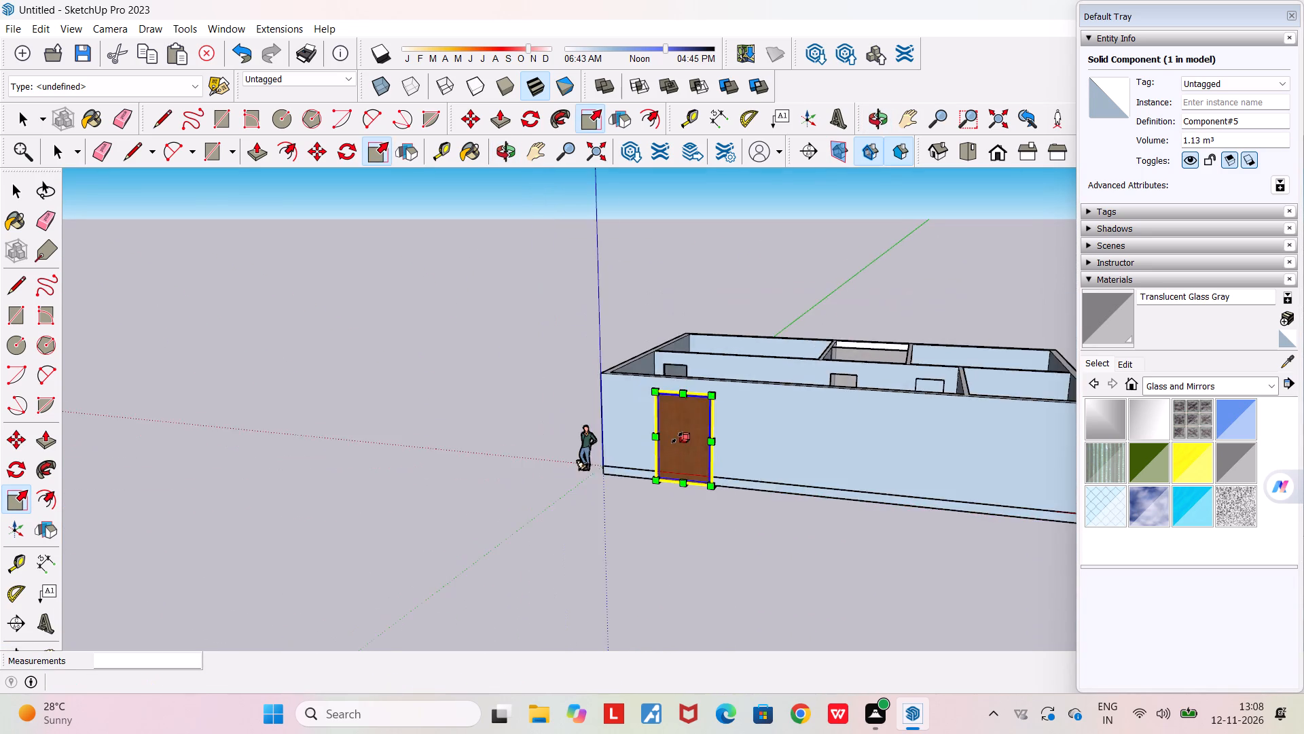
scroll(677, 438, down, 4)
Copy the fitted entrance door and paste three duplicates on the open ground in front of the house.
key(Escape)
click(670, 439)
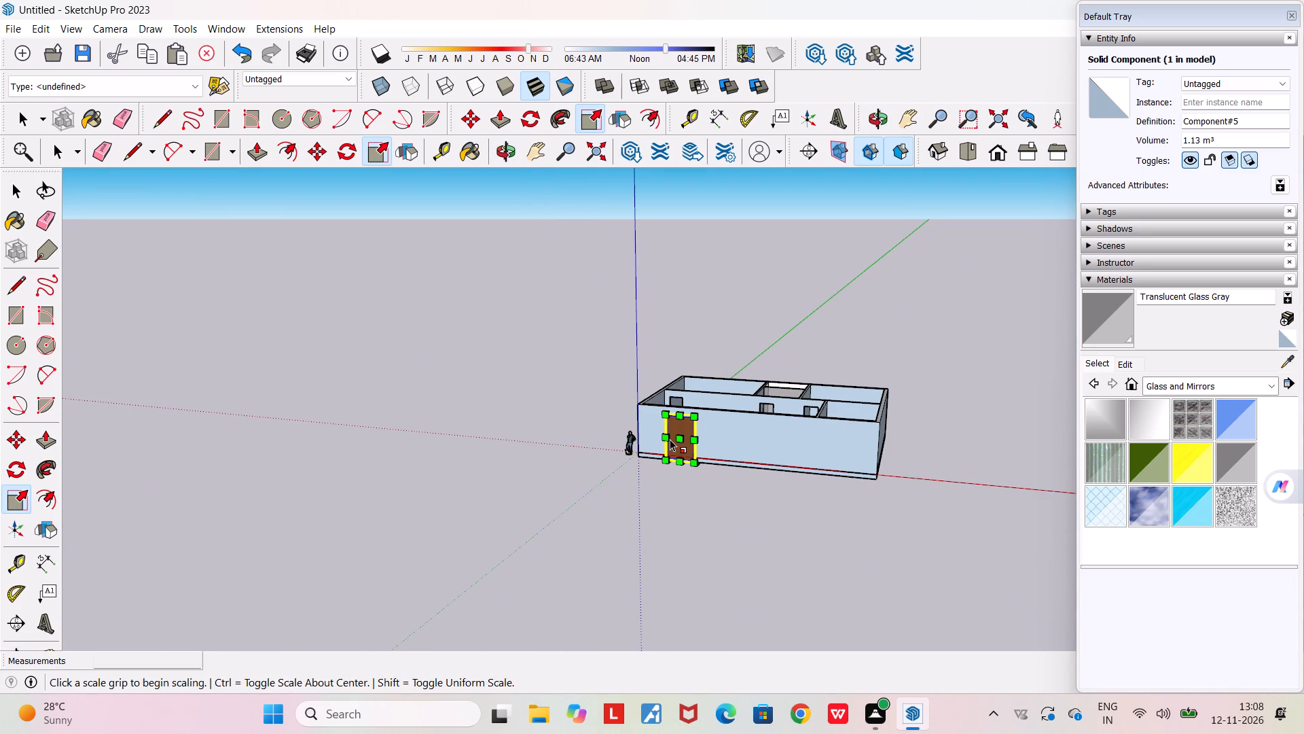
key(ctrl+c)
scroll(670, 439, down, 4)
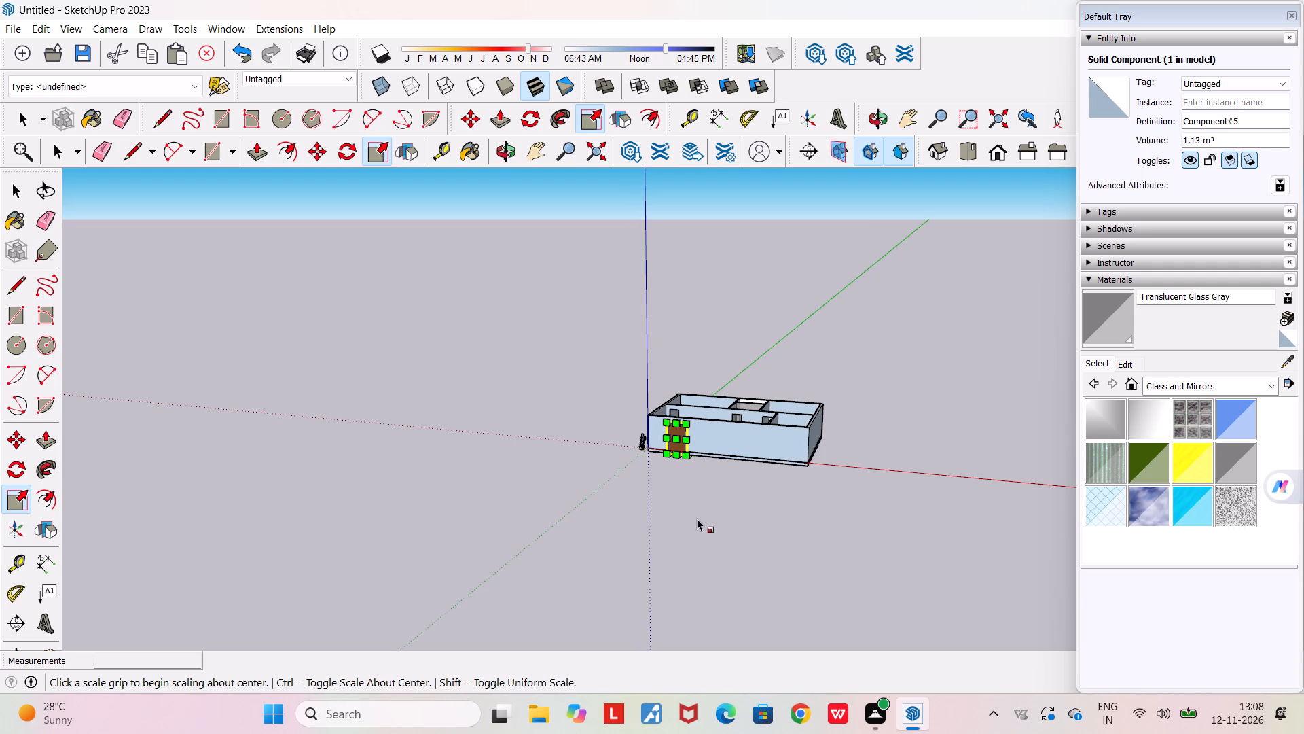
key(ctrl+v)
click(674, 510)
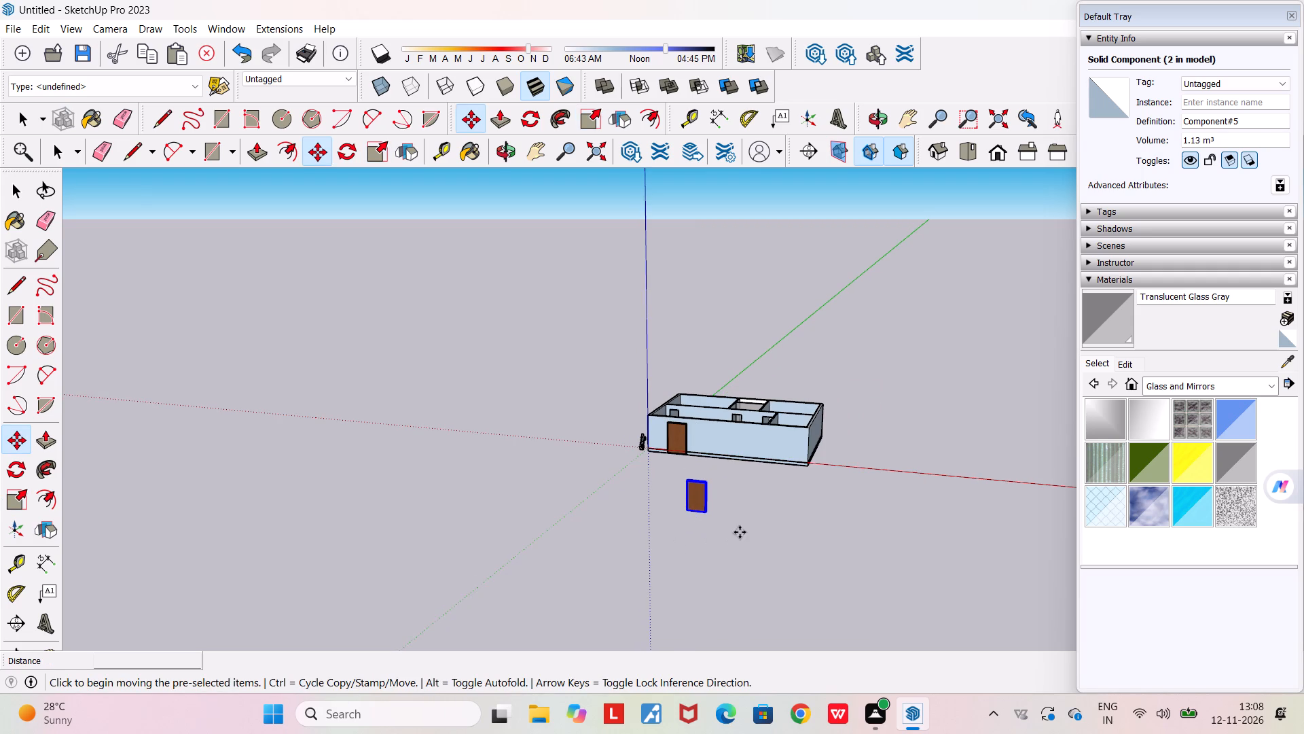
key(ctrl+v)
click(749, 534)
key(ctrl+v)
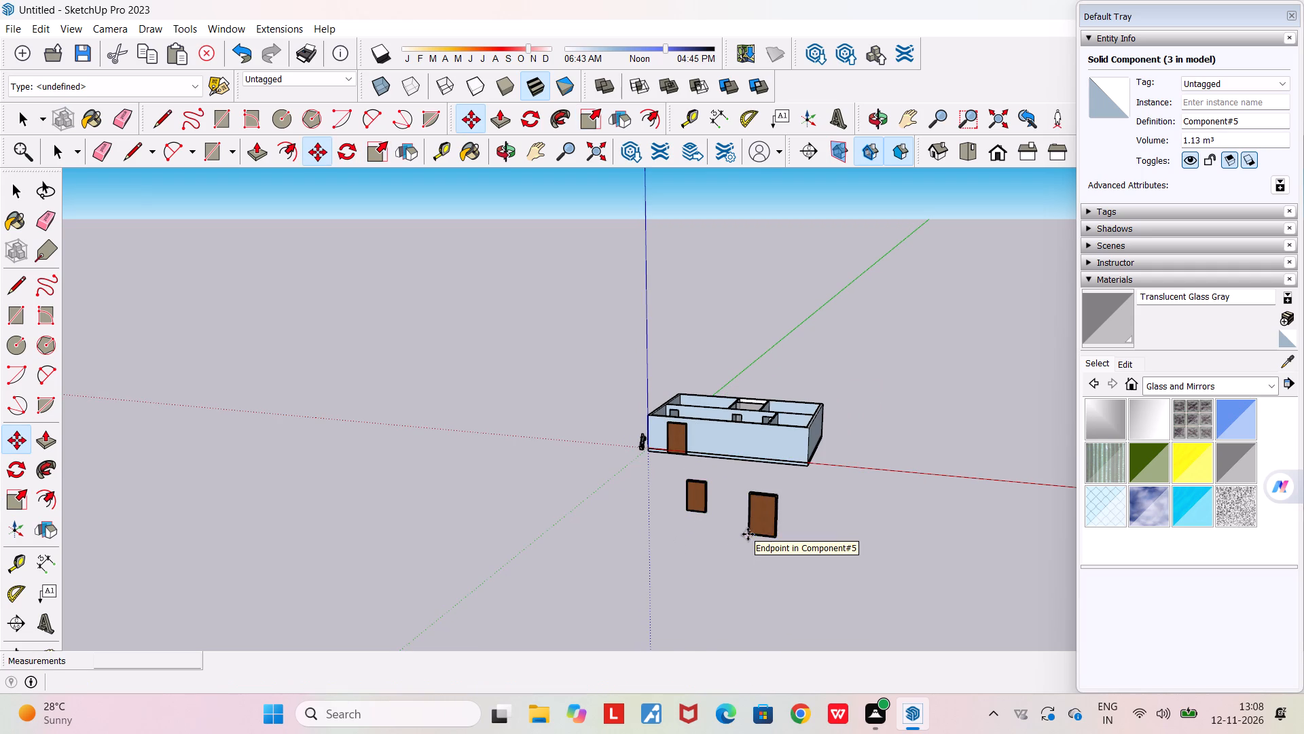
drag(721, 543, 705, 543)
Move the last pasted door by its lower corner to the bottom corner of the doorway between the sofa room and the bedroom.
scroll(714, 519, up, 6)
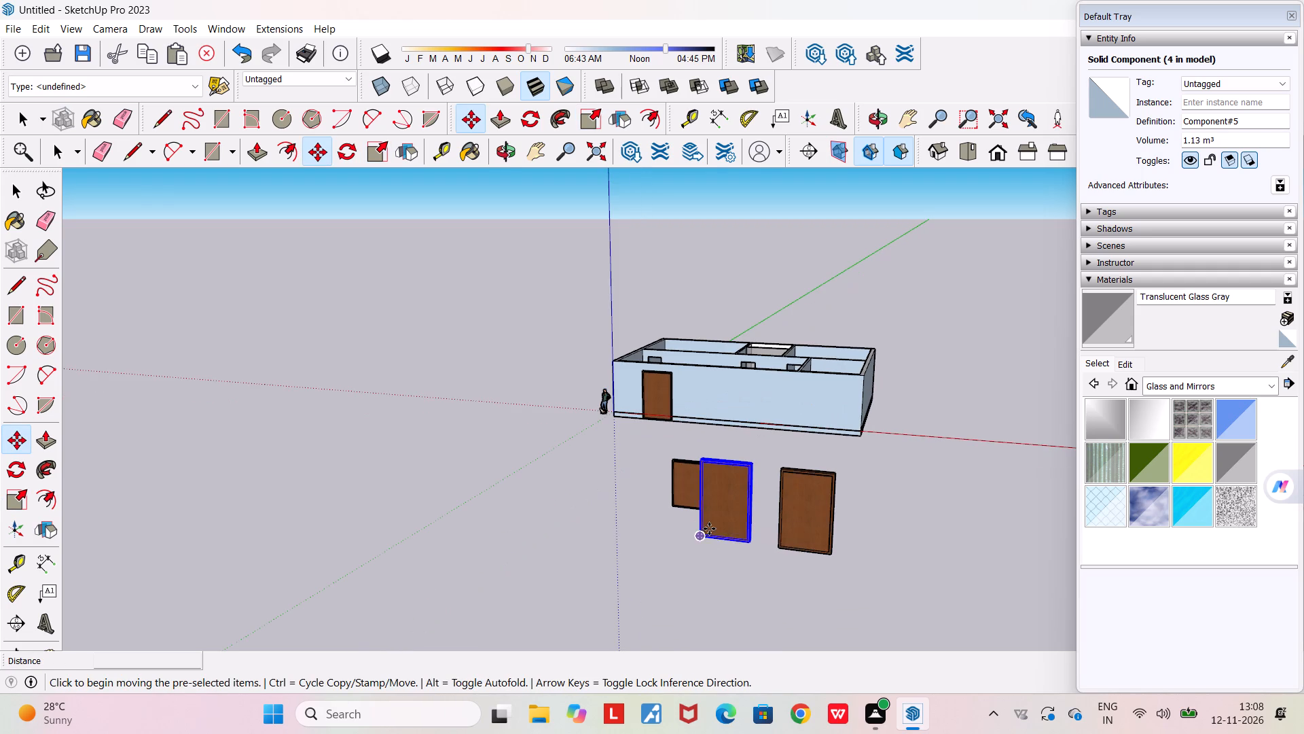
click(698, 536)
middle_drag(683, 419, 781, 600)
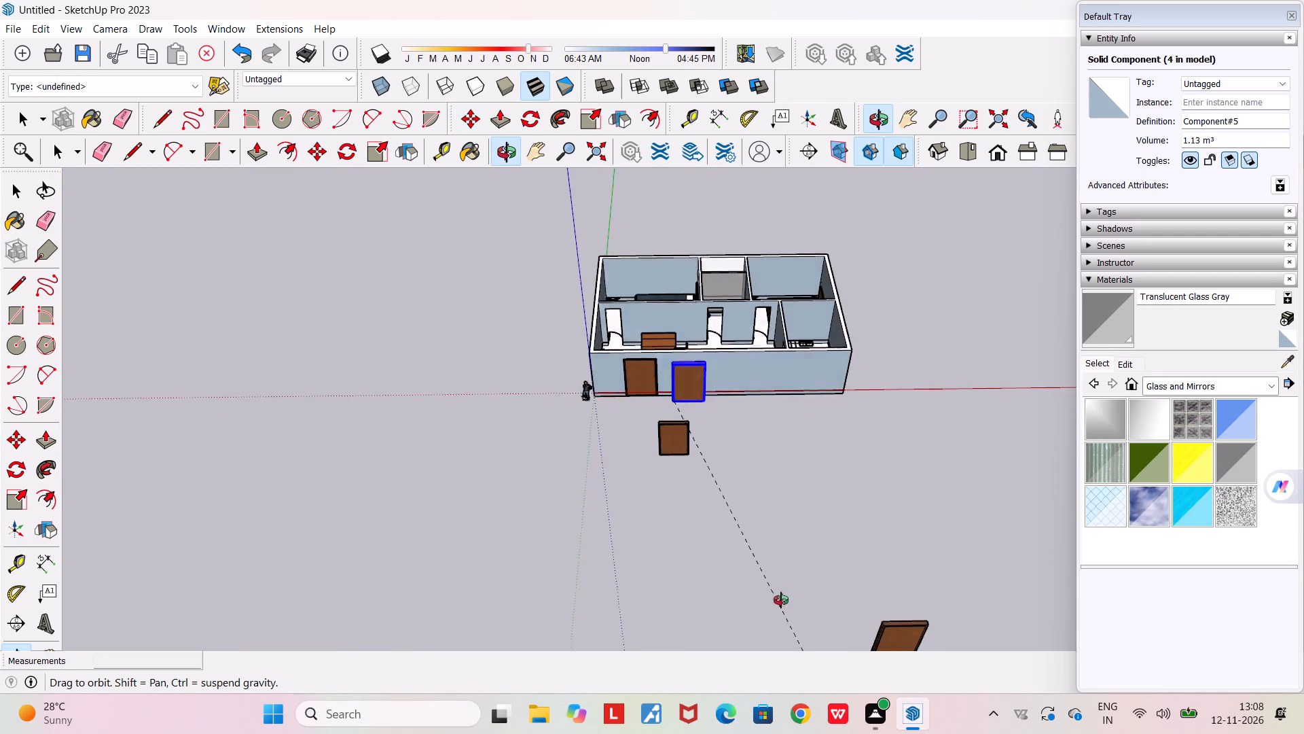
middle_drag(781, 600, 777, 614)
scroll(591, 305, up, 20)
scroll(591, 305, up, 12)
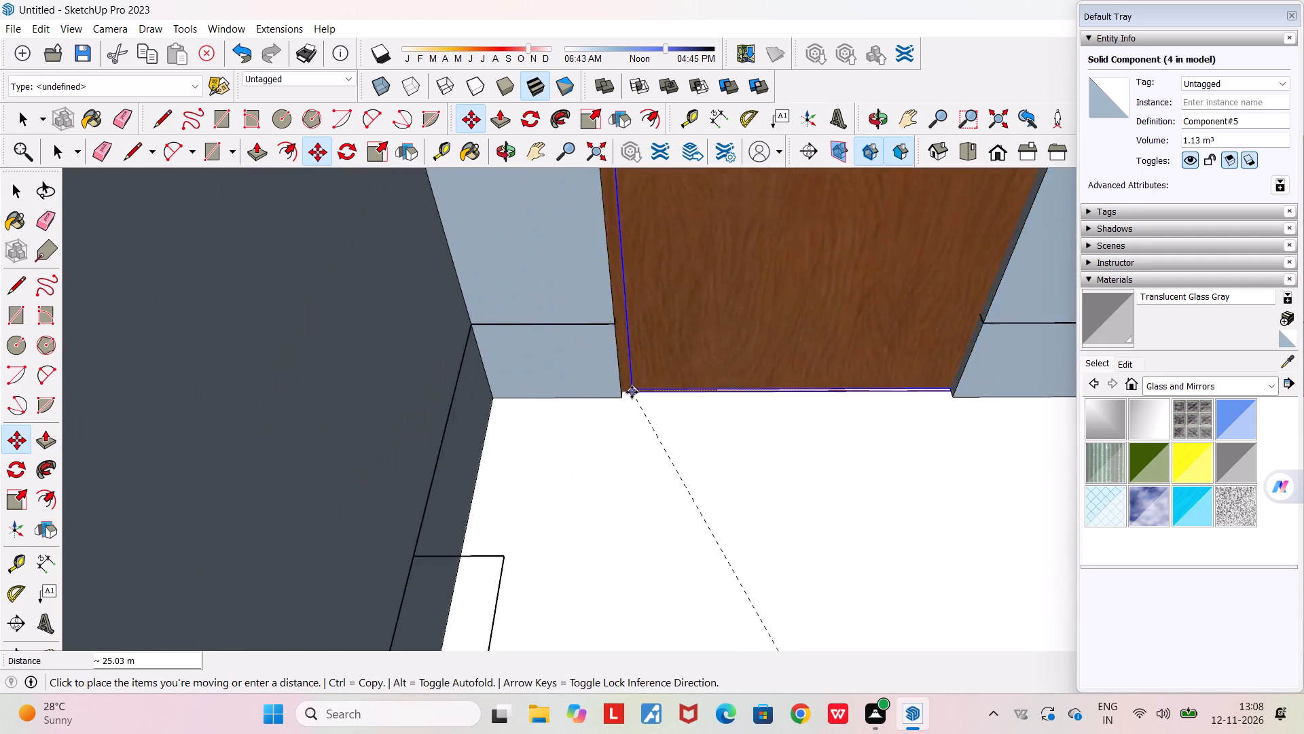
scroll(632, 392, up, 4)
click(688, 412)
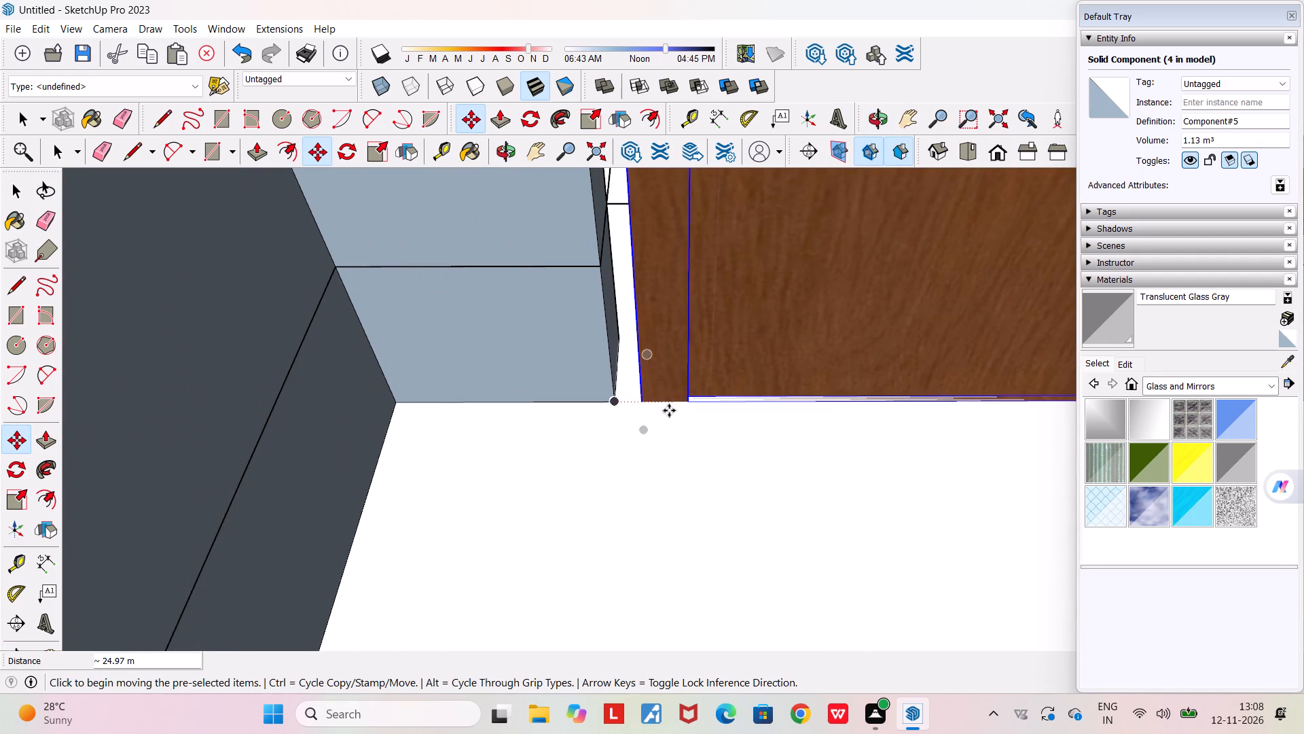
middle_drag(644, 391, 685, 345)
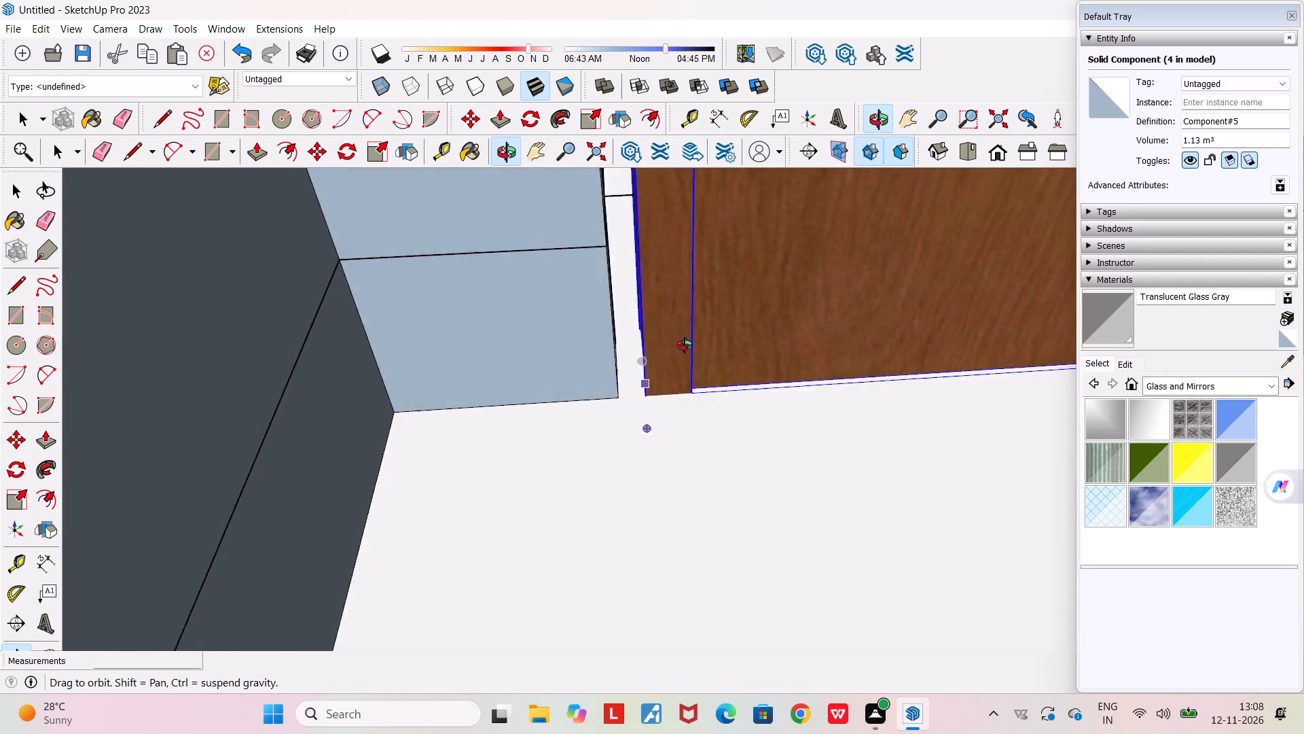
middle_drag(685, 345, 744, 285)
click(658, 423)
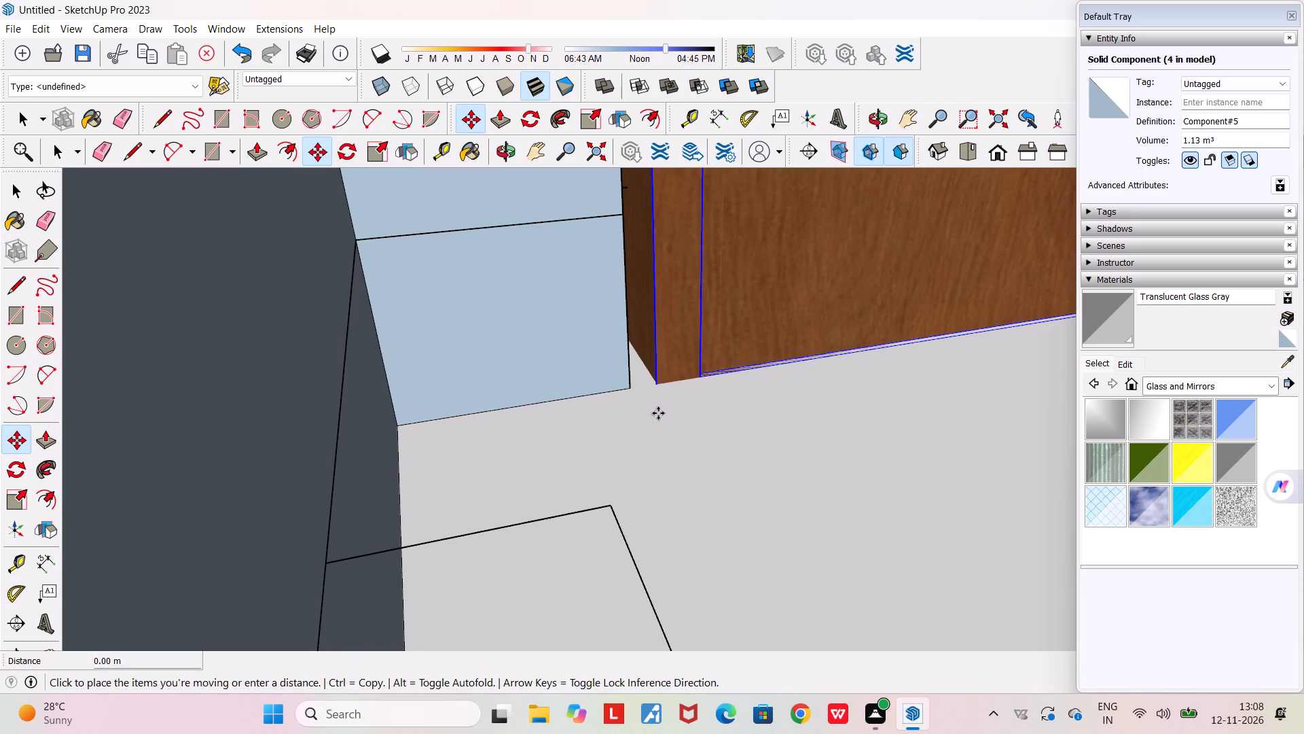
click(630, 391)
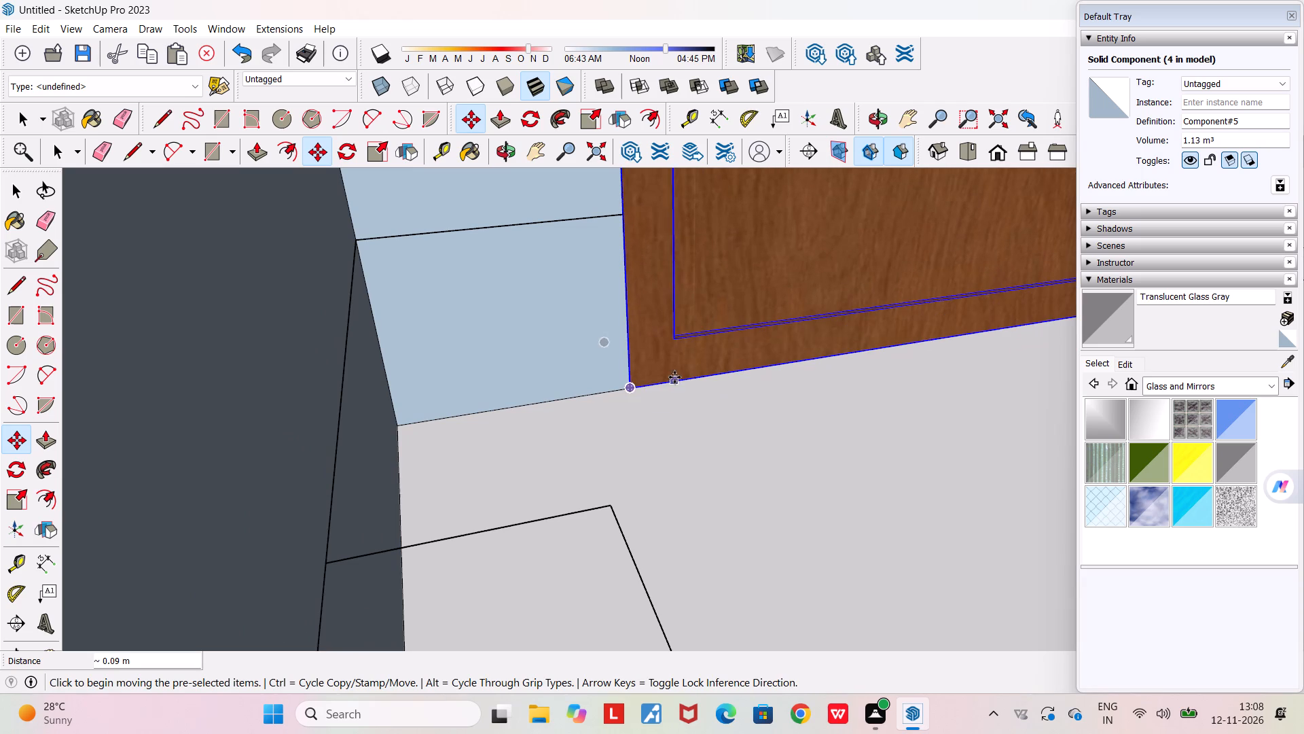
Scale the interior door's width down along the red axis to meet the far side of the bedroom doorway.
scroll(674, 377, down, 20)
scroll(674, 377, down, 7)
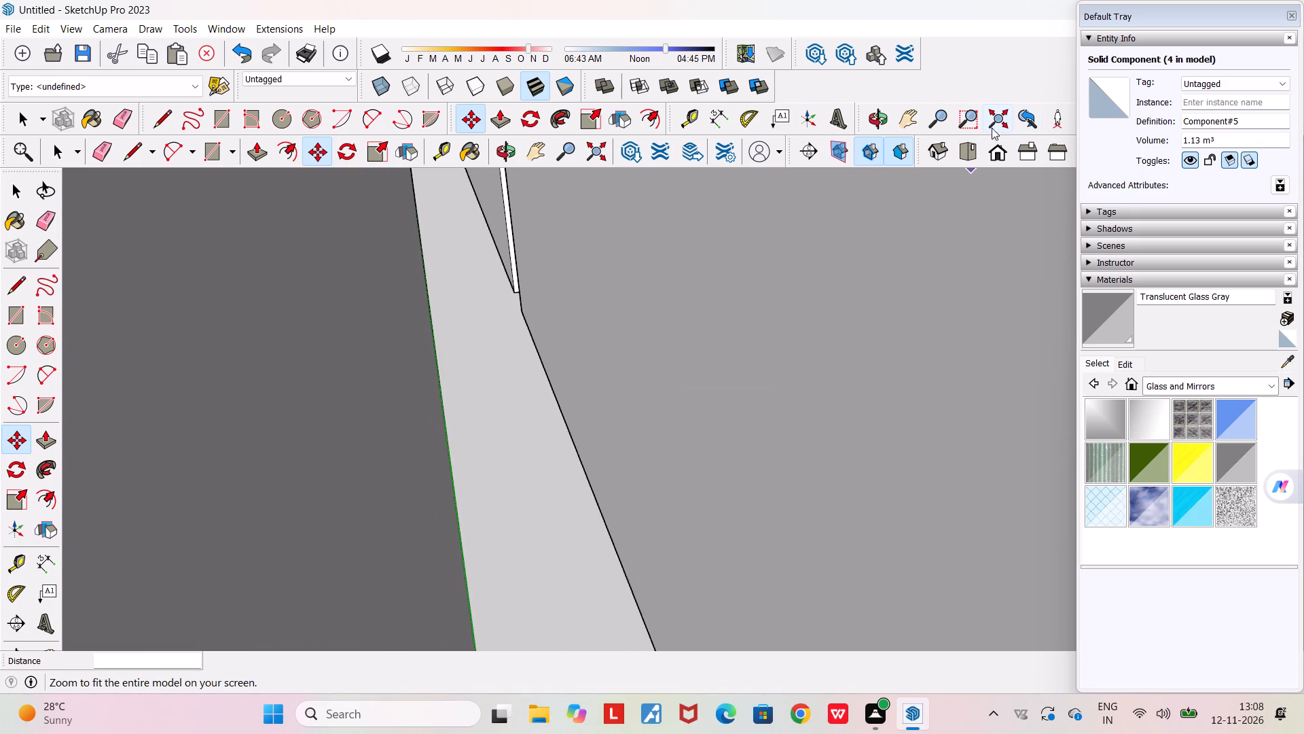
click(985, 122)
middle_drag(384, 262, 408, 256)
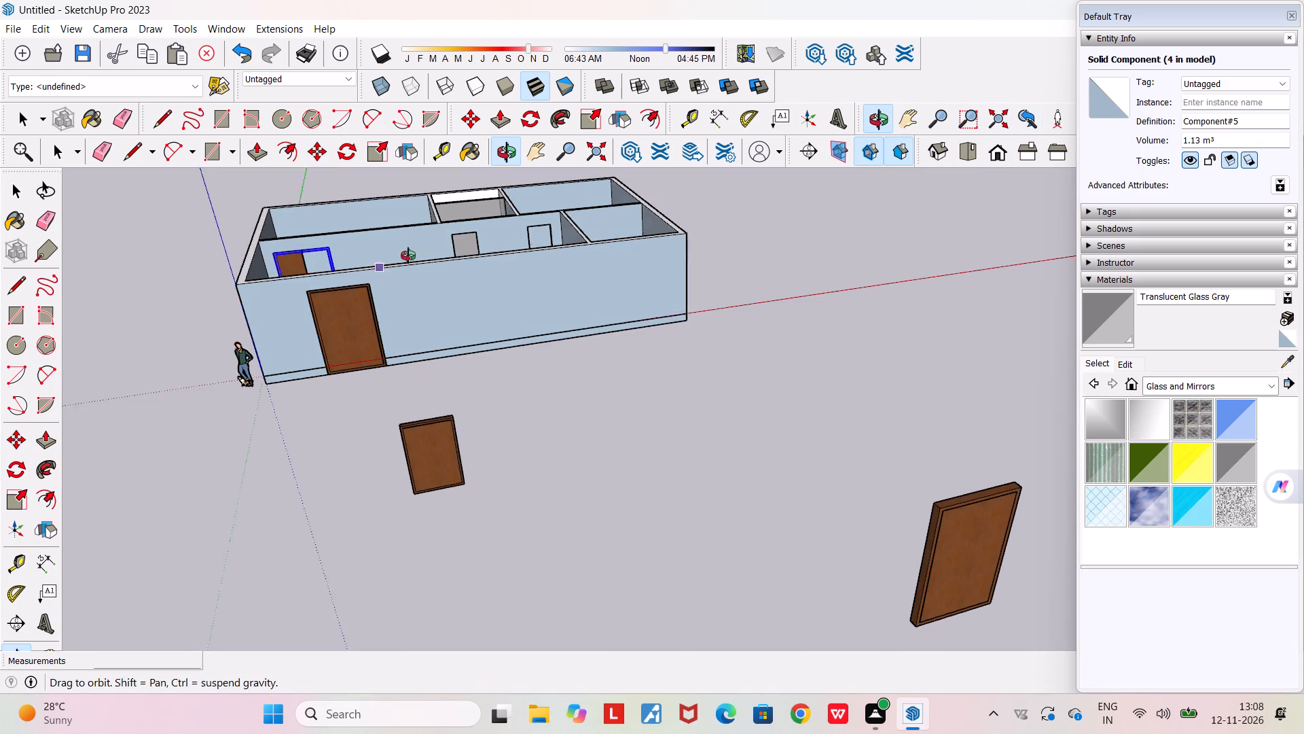
middle_drag(408, 256, 445, 269)
scroll(445, 269, down, 11)
middle_drag(424, 270, 430, 370)
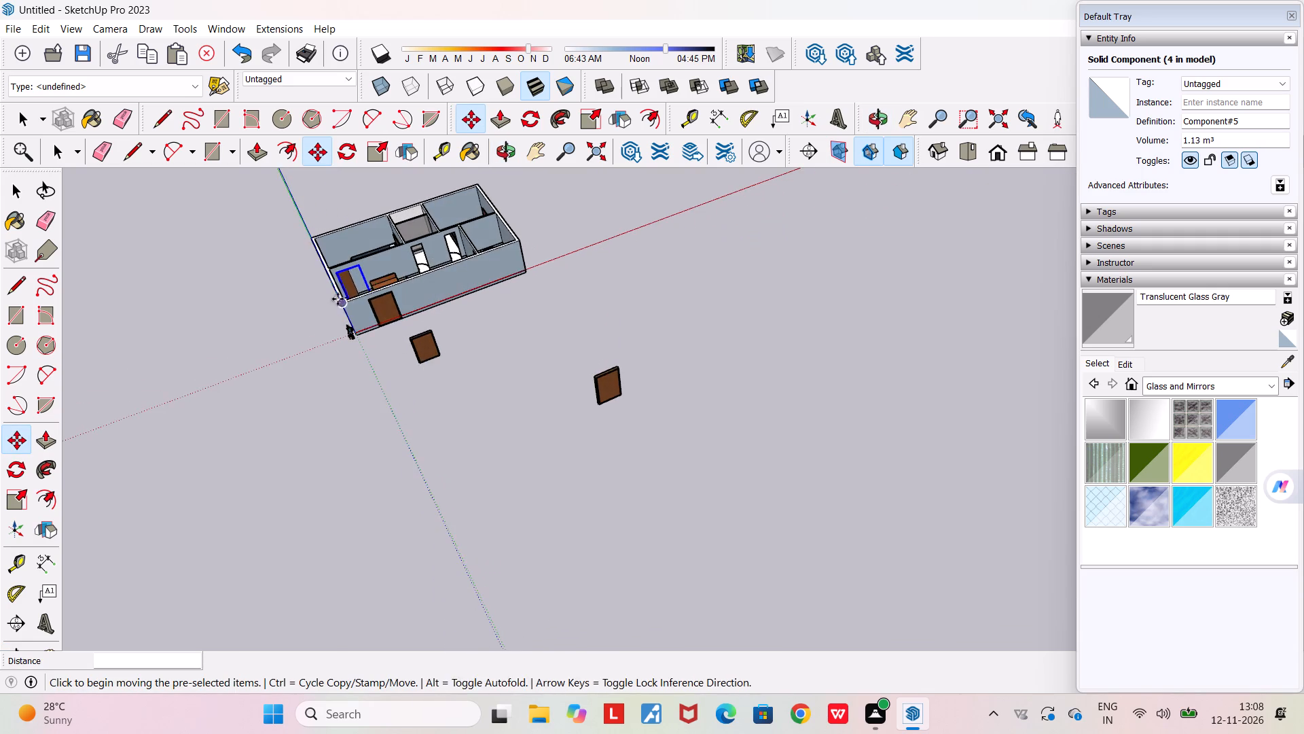
scroll(338, 287, up, 20)
scroll(338, 287, up, 1)
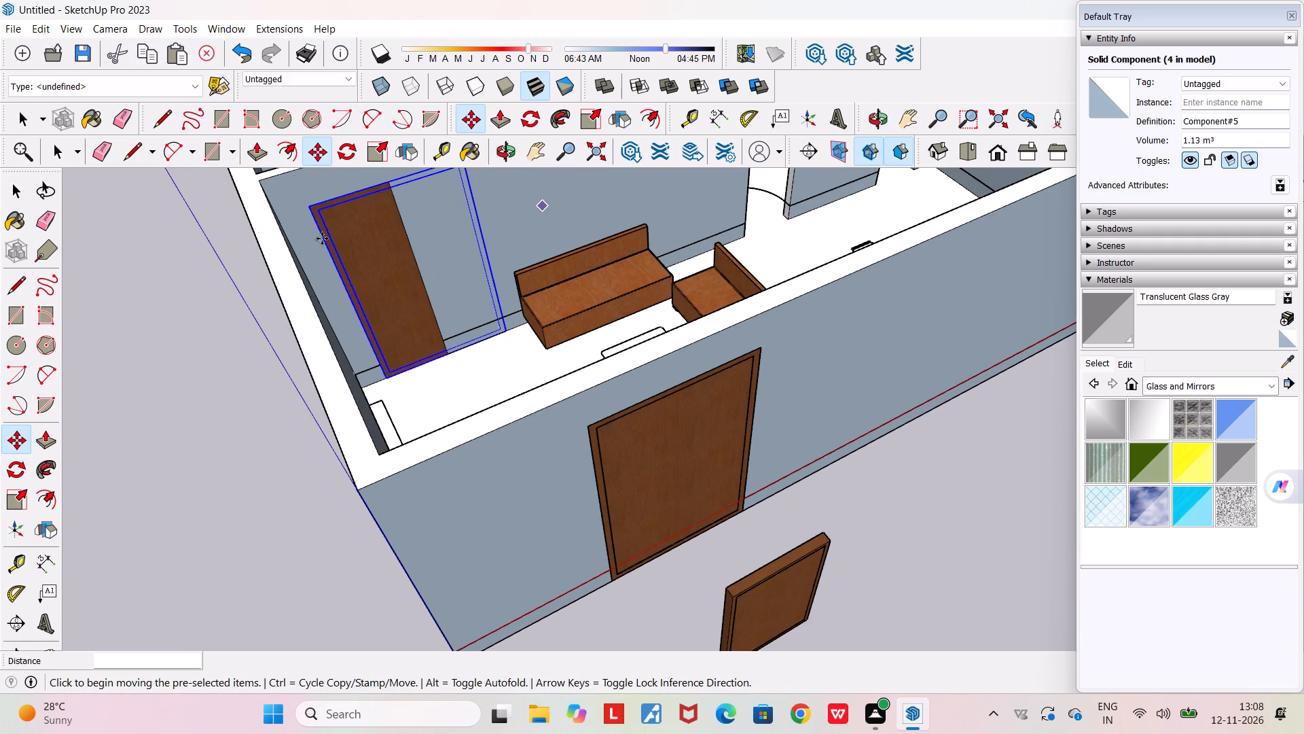
click(21, 501)
scroll(405, 295, down, 6)
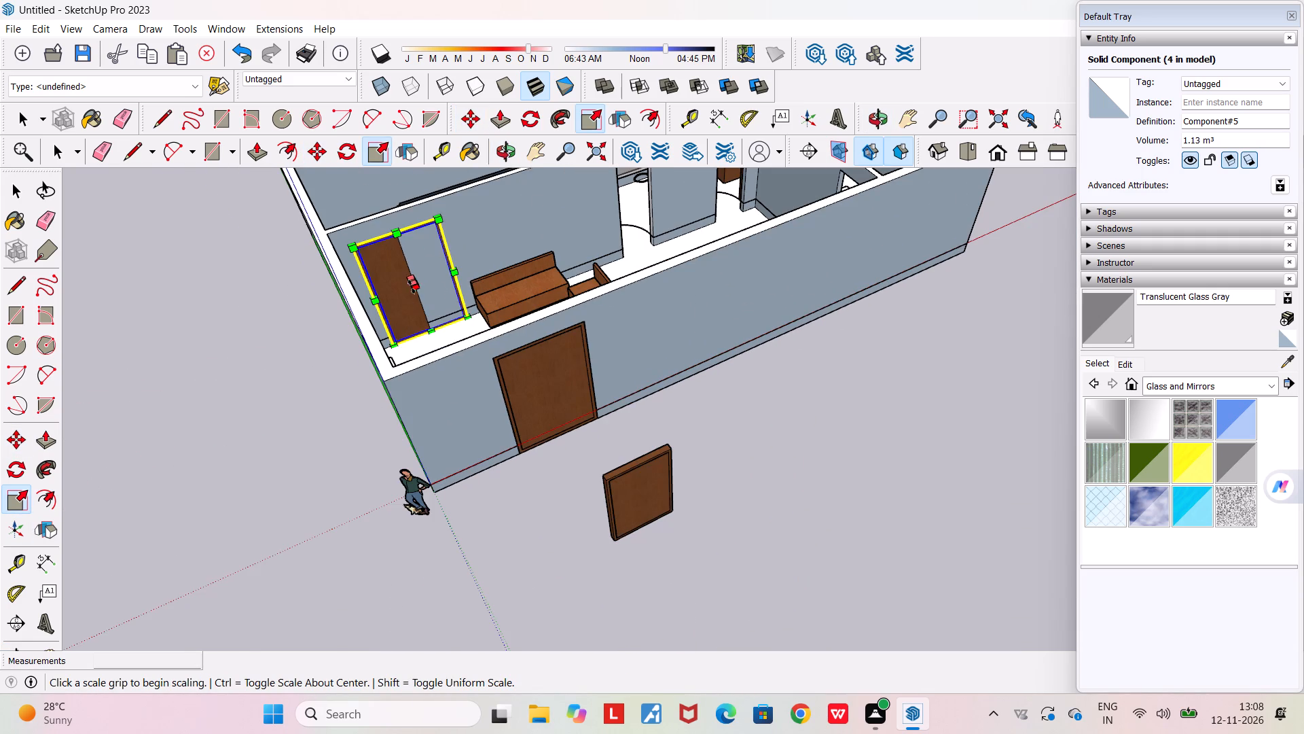
scroll(454, 265, up, 13)
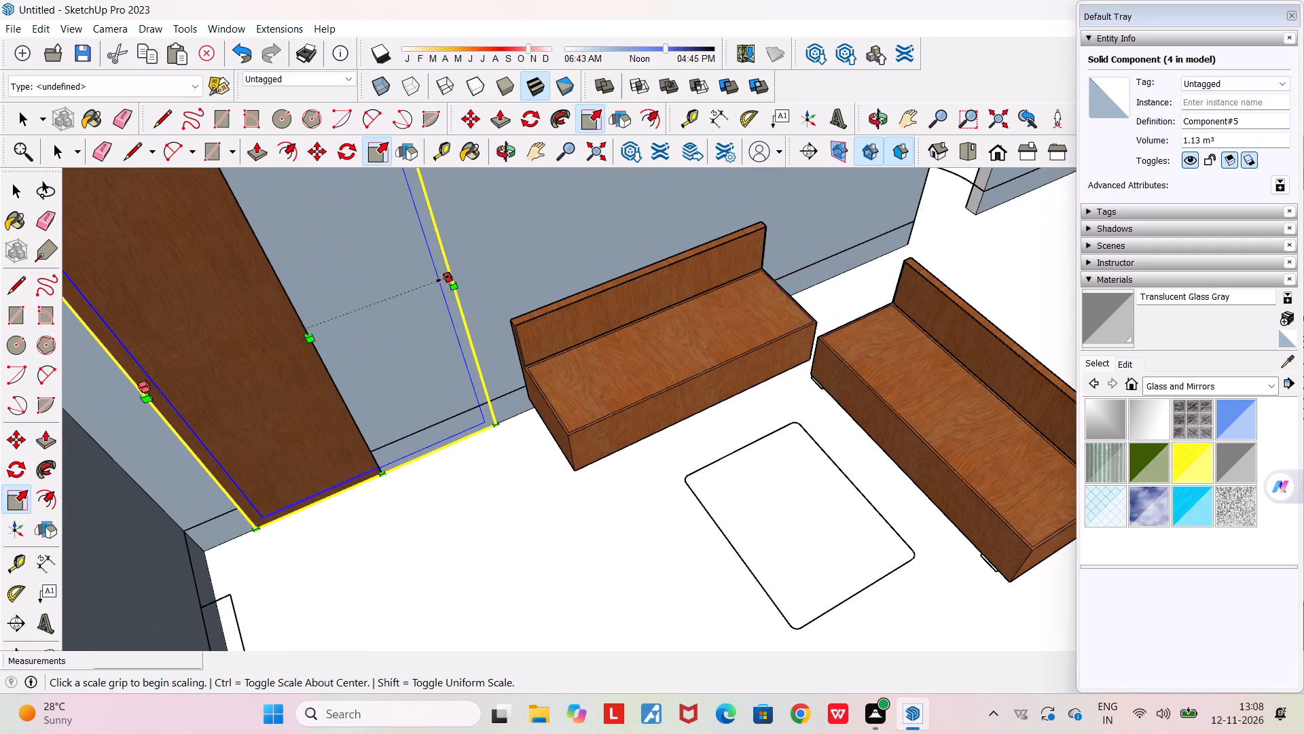
click(446, 273)
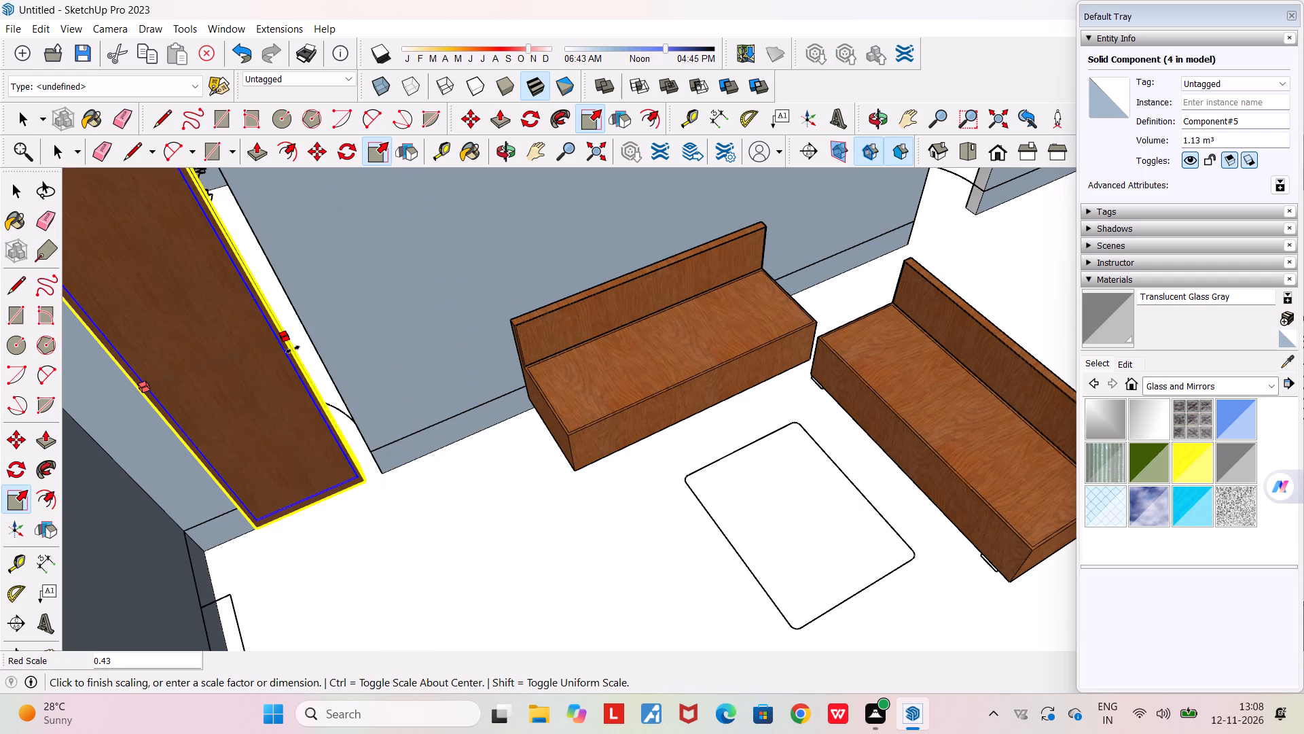
click(310, 336)
Scale the bedroom door's thickness down along the green axis from the bedroom side to suit the interior wall.
scroll(335, 323, down, 11)
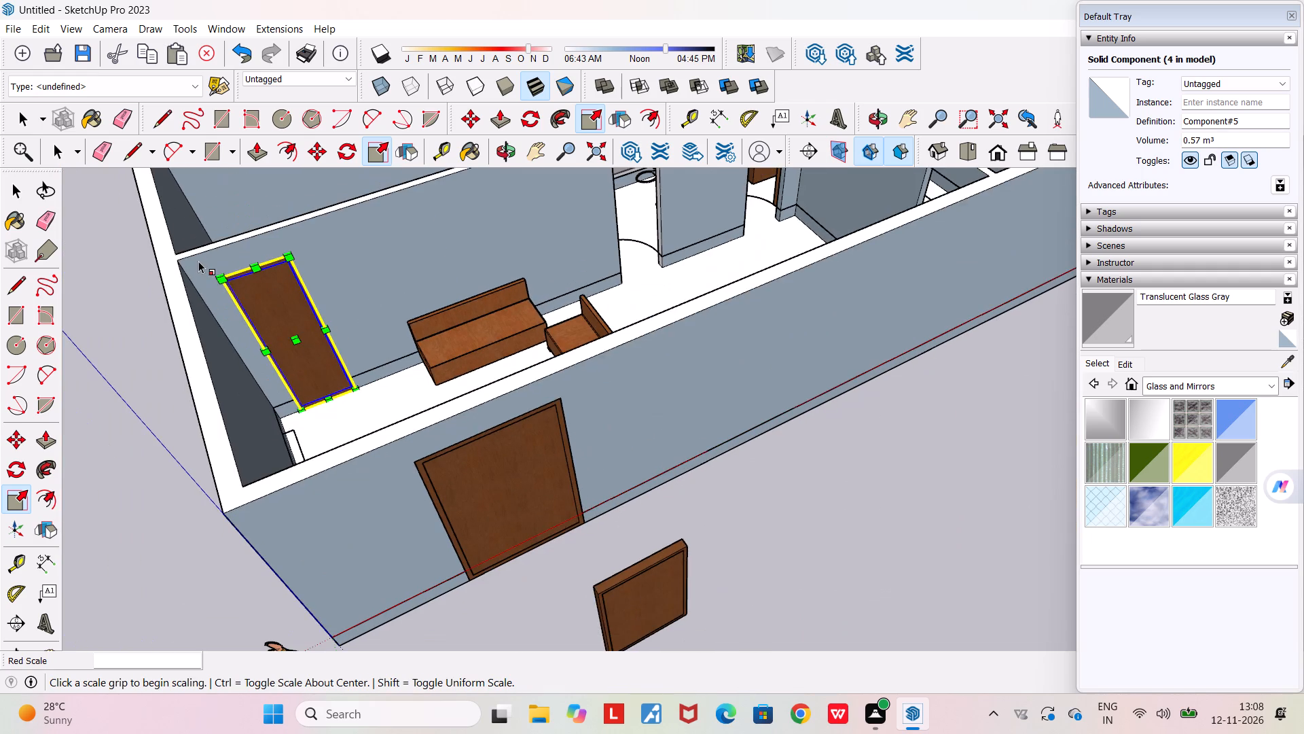
scroll(198, 261, down, 5)
middle_drag(393, 347, 1012, 214)
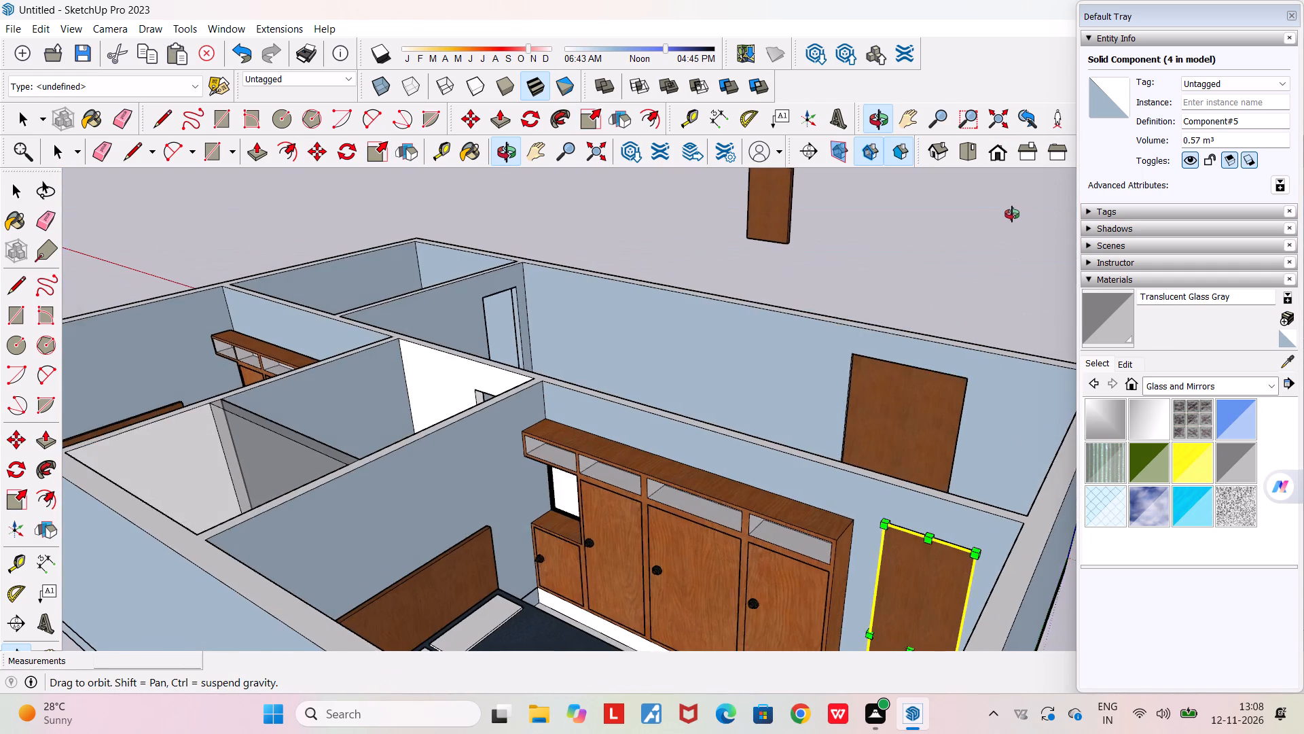
middle_drag(1012, 214, 880, 241)
scroll(880, 241, down, 9)
middle_drag(826, 387, 826, 402)
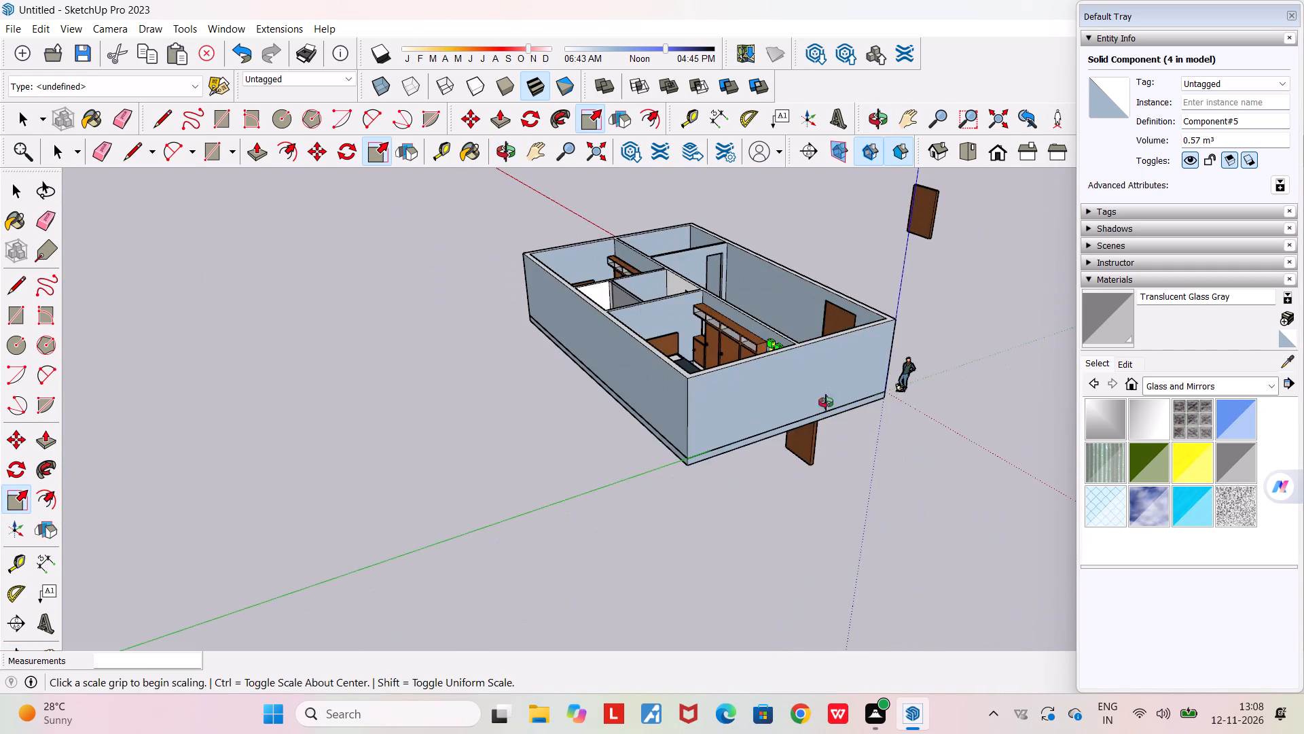
middle_drag(826, 402, 835, 597)
scroll(765, 524, up, 18)
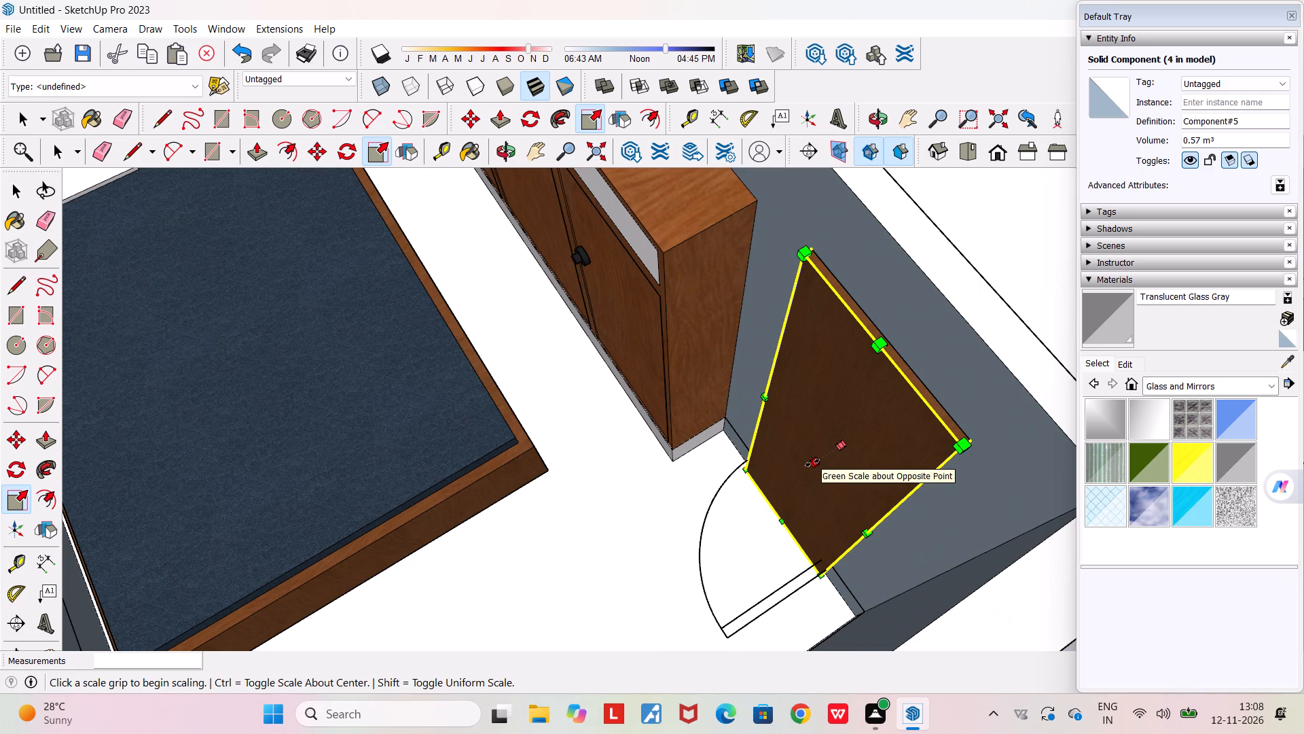
click(812, 463)
click(825, 454)
middle_drag(808, 454, 752, 440)
scroll(752, 440, down, 10)
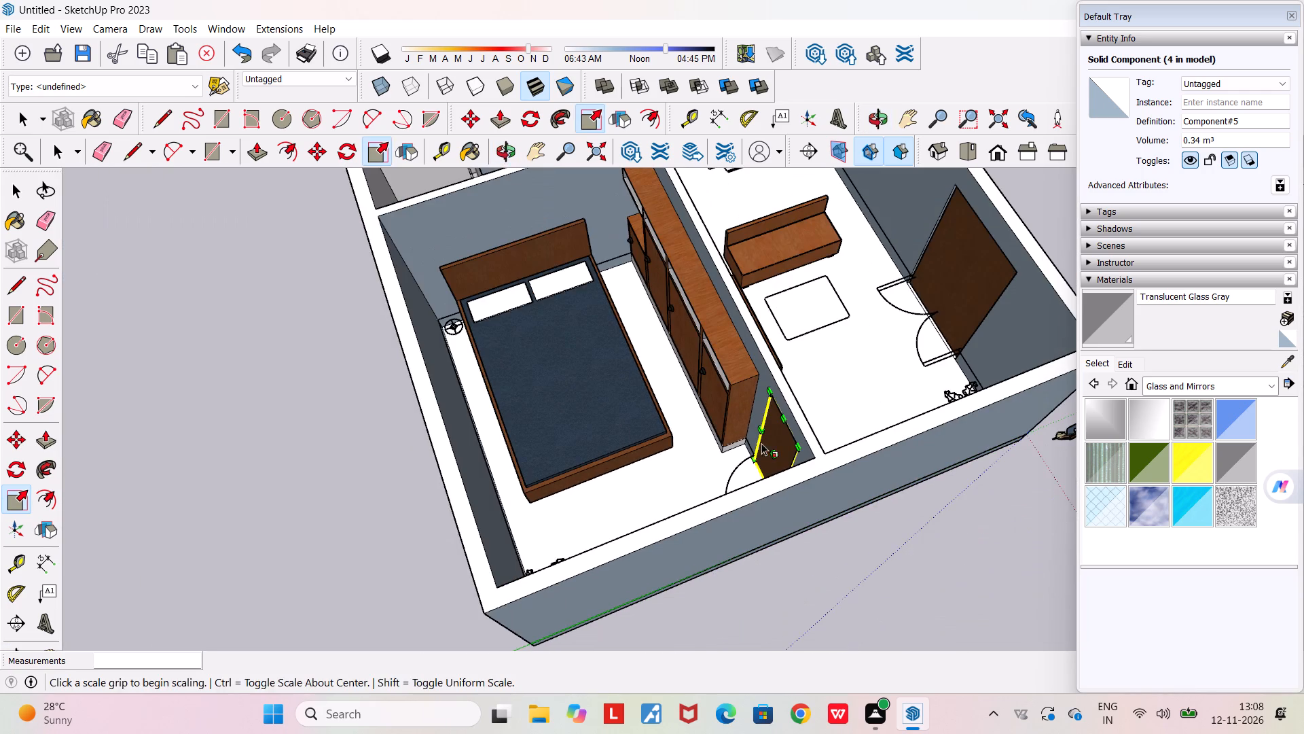
middle_drag(1045, 355, 513, 213)
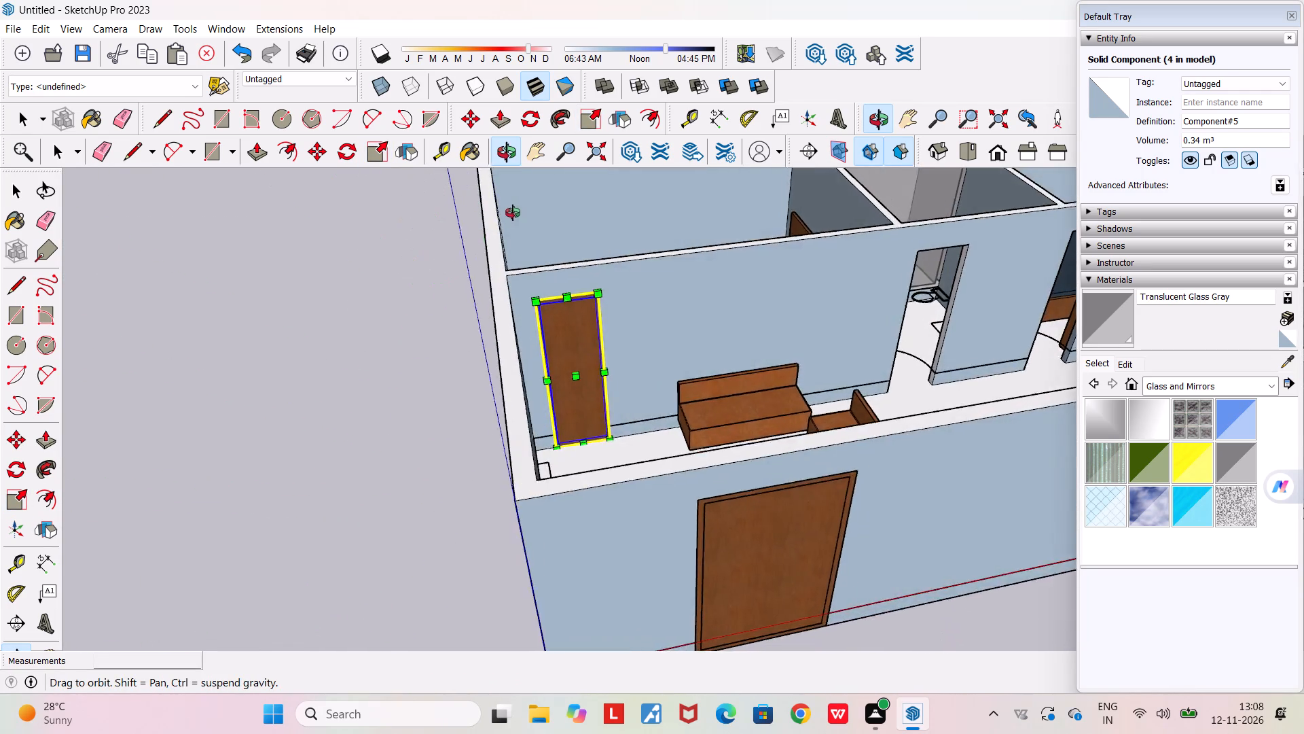
middle_drag(513, 213, 512, 213)
scroll(512, 213, down, 8)
middle_drag(664, 306, 554, 262)
scroll(554, 262, down, 3)
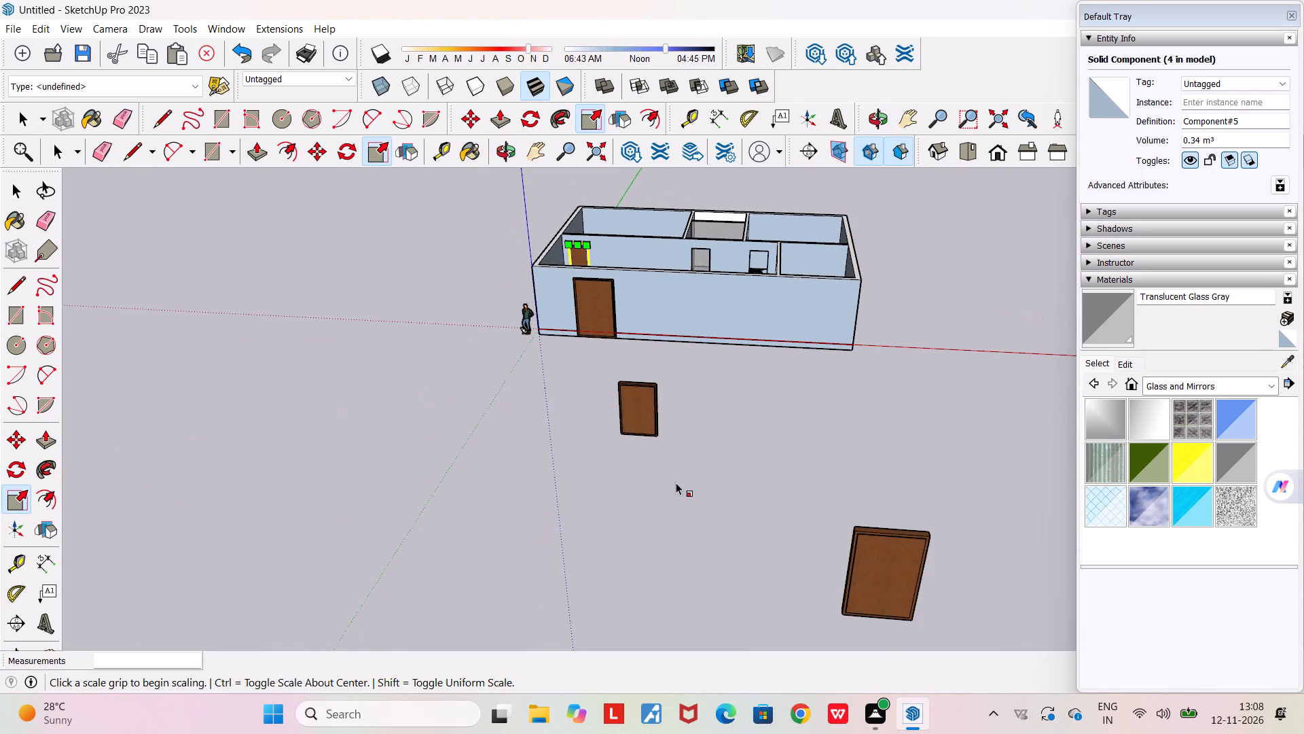
Move the nearer pasted door from the open ground by its lower corner to the bottom corner of the bathroom doorway.
key(space)
click(653, 417)
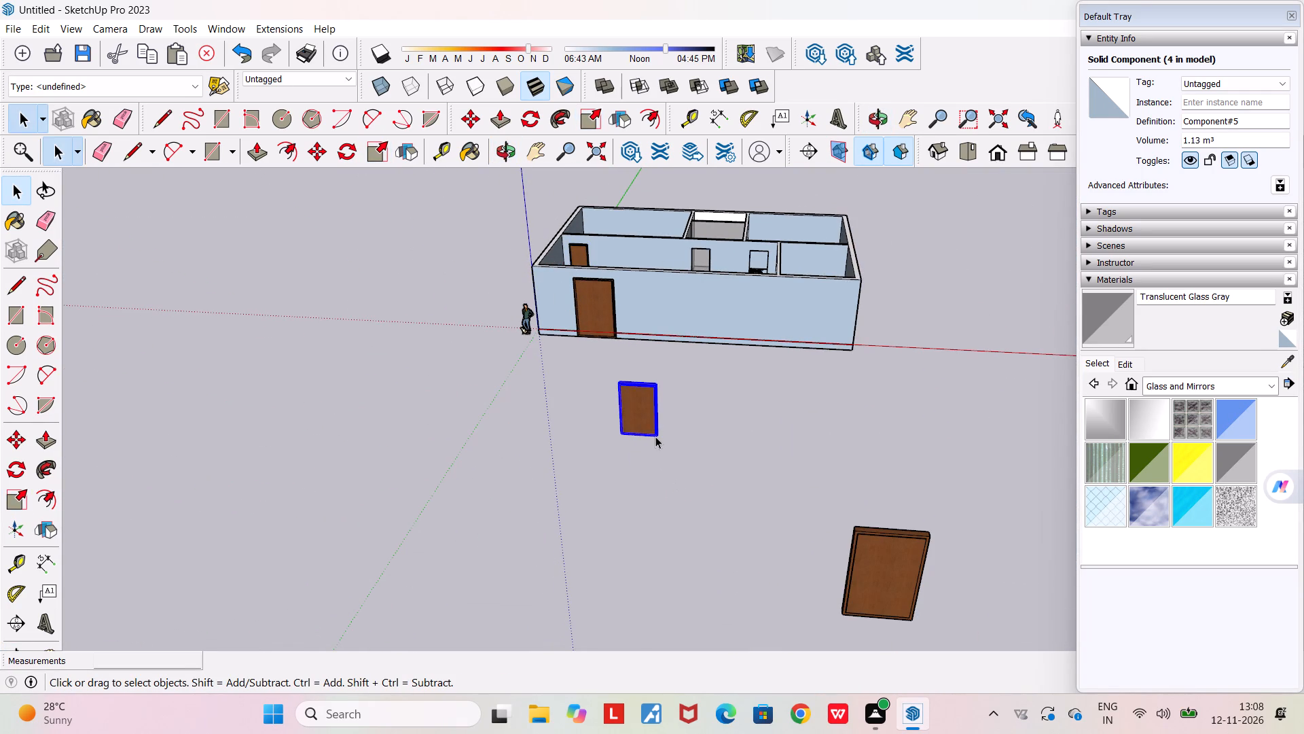
key(m)
scroll(660, 439, up, 8)
click(660, 439)
scroll(681, 444, down, 6)
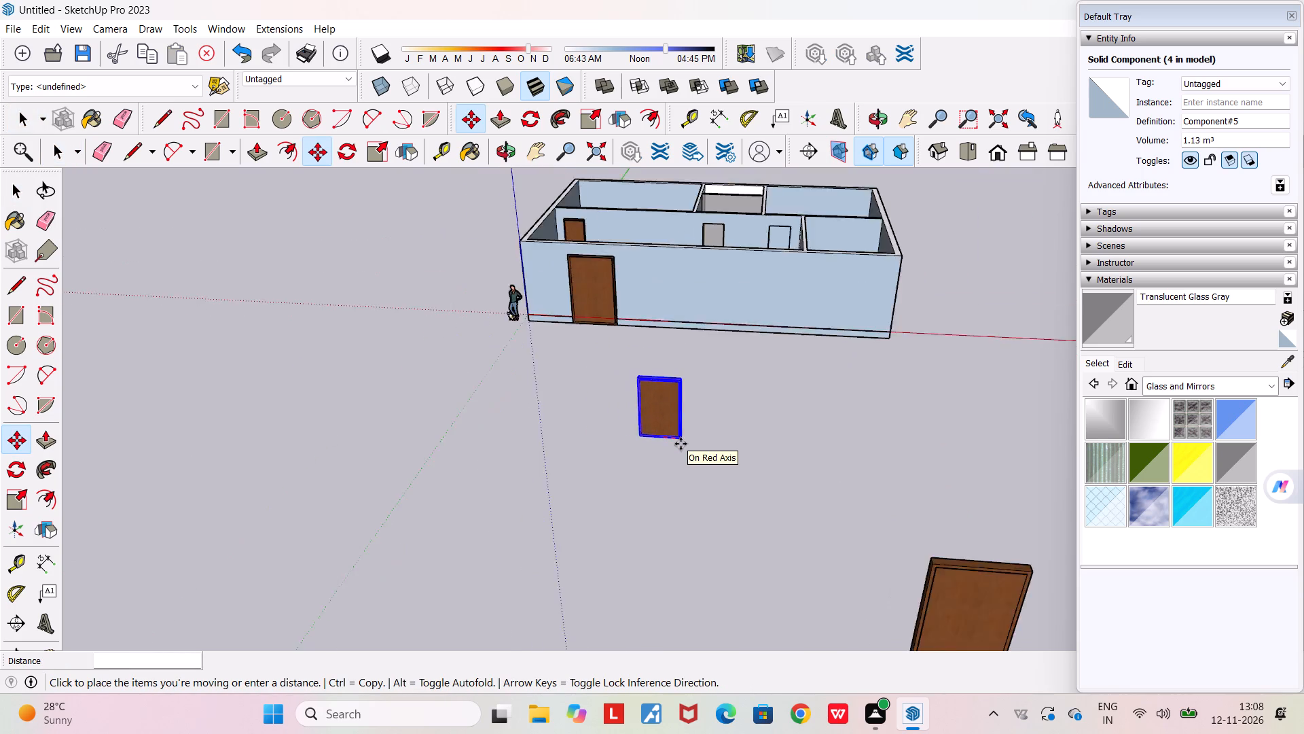
scroll(681, 444, down, 8)
middle_drag(681, 444, 714, 596)
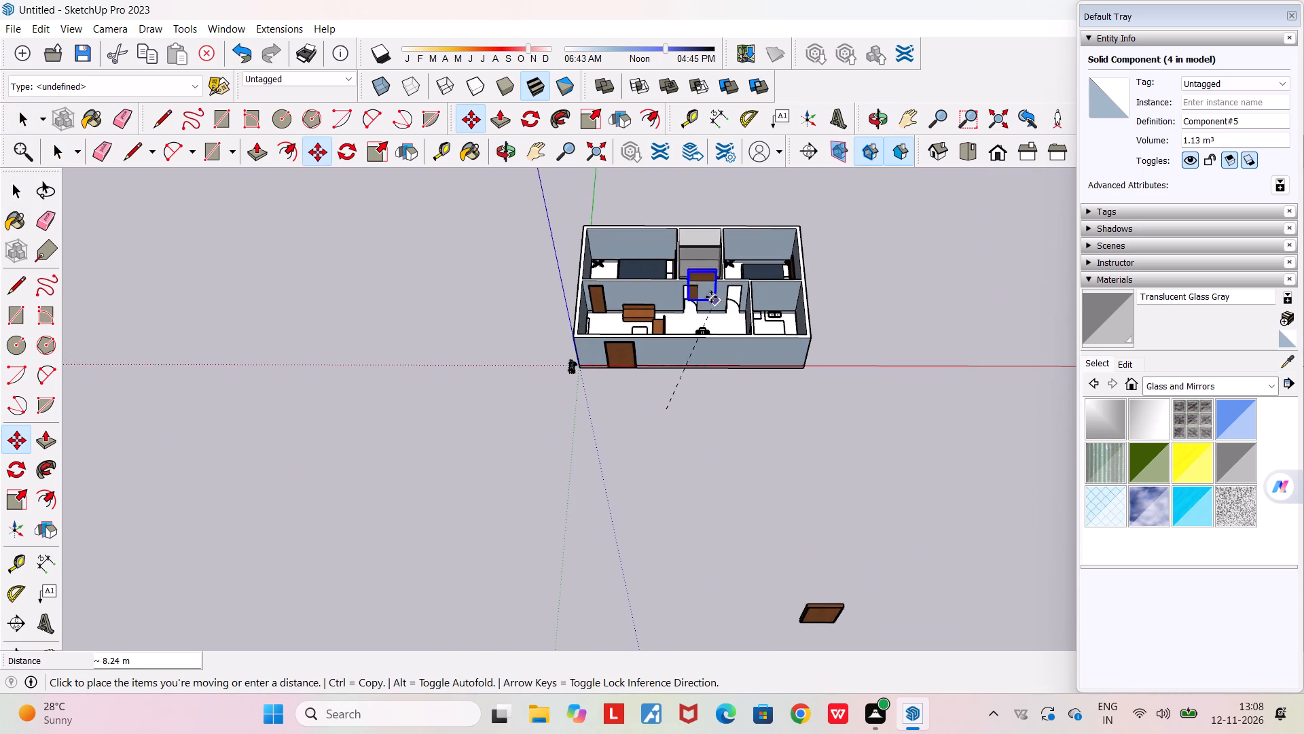
scroll(710, 296, up, 20)
scroll(710, 296, up, 3)
scroll(664, 352, up, 7)
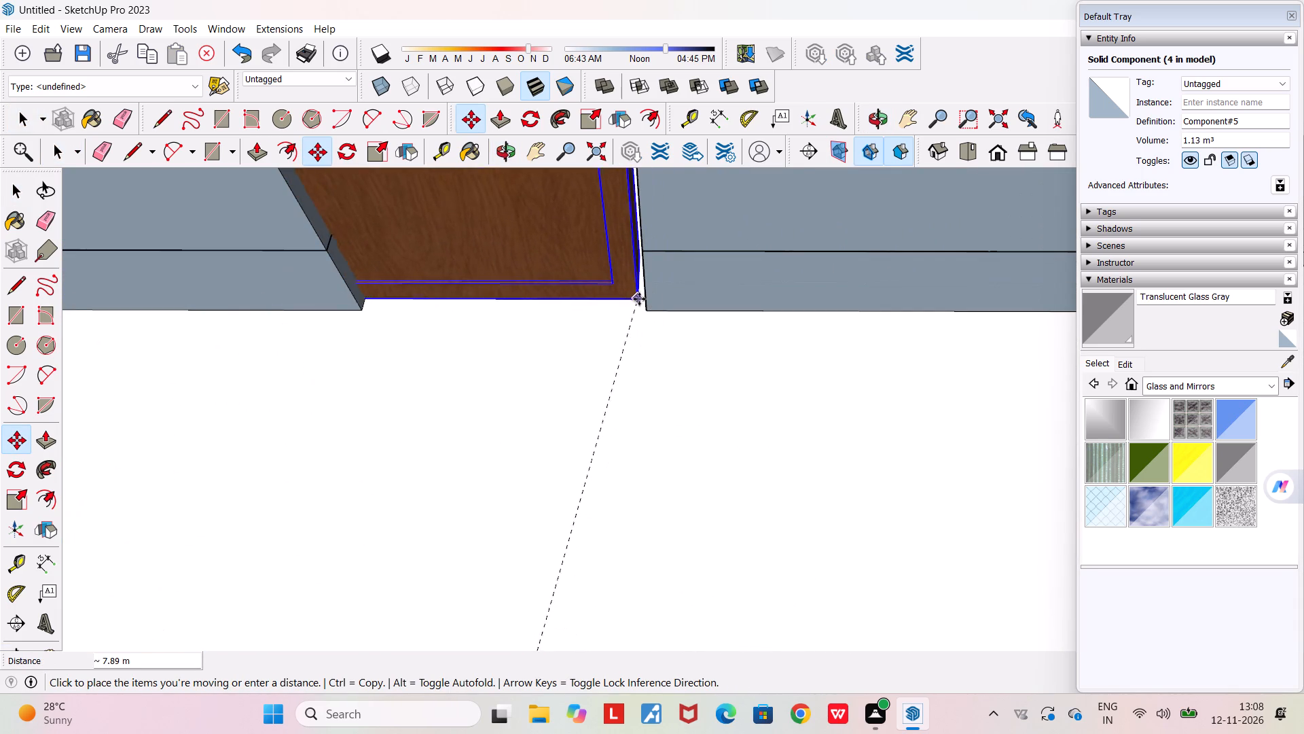
click(649, 309)
Scale the bathroom door's width down along the red axis to meet the far side of its doorway.
scroll(743, 328, down, 19)
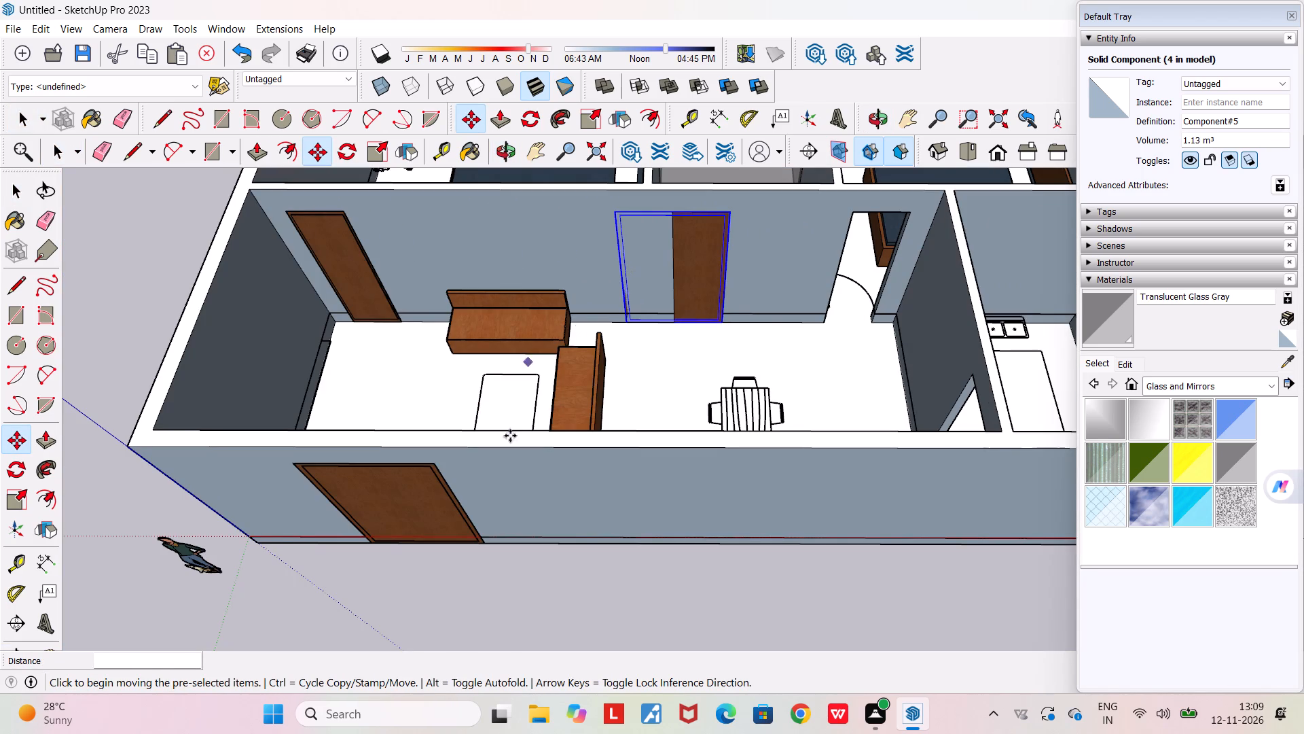
click(21, 502)
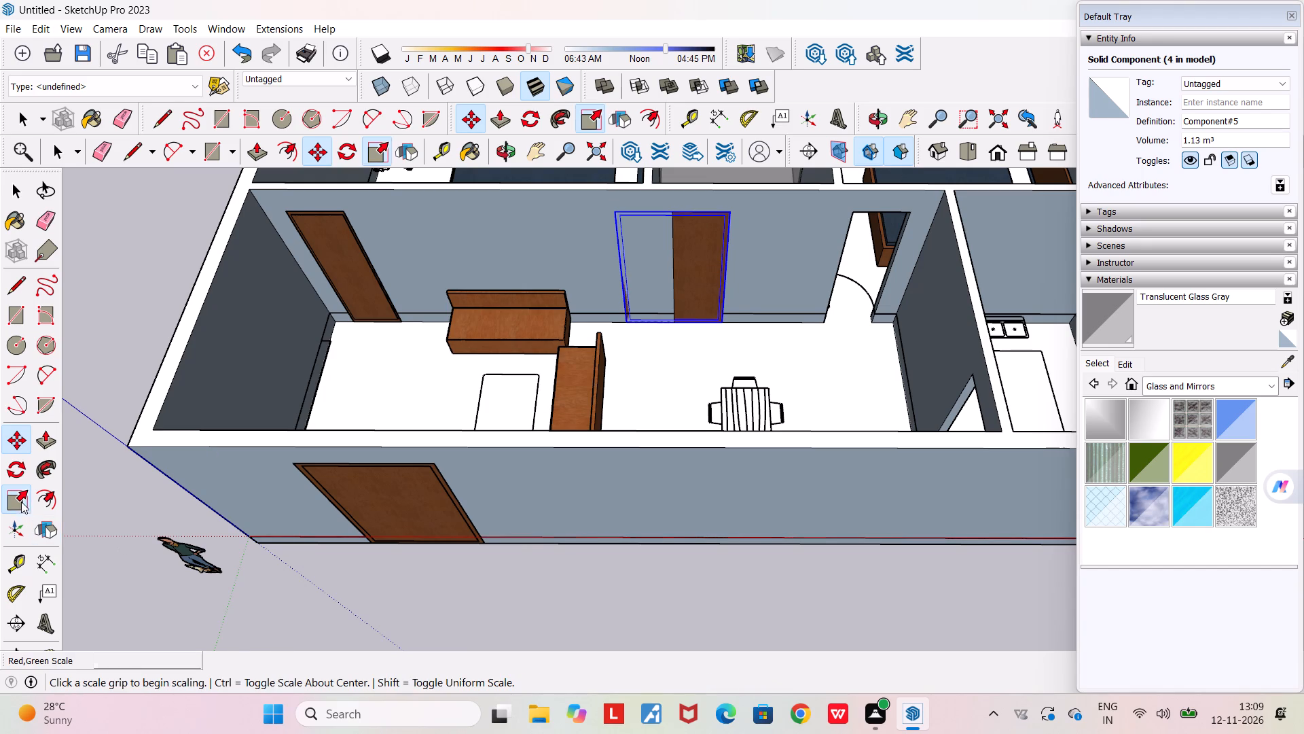
click(624, 264)
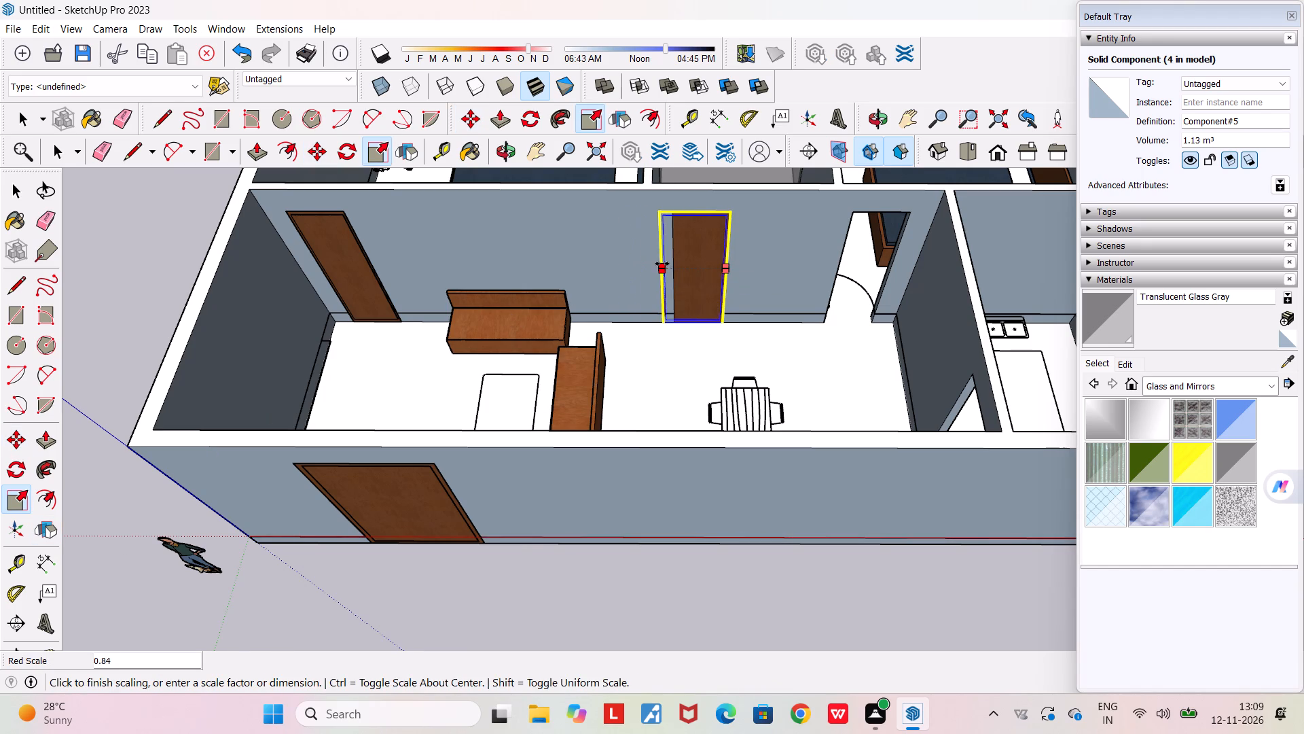
click(674, 266)
Scale the bathroom door's thickness along the green axis by about 0.61 from the bathroom side to suit the wall.
middle_drag(731, 232, 753, 232)
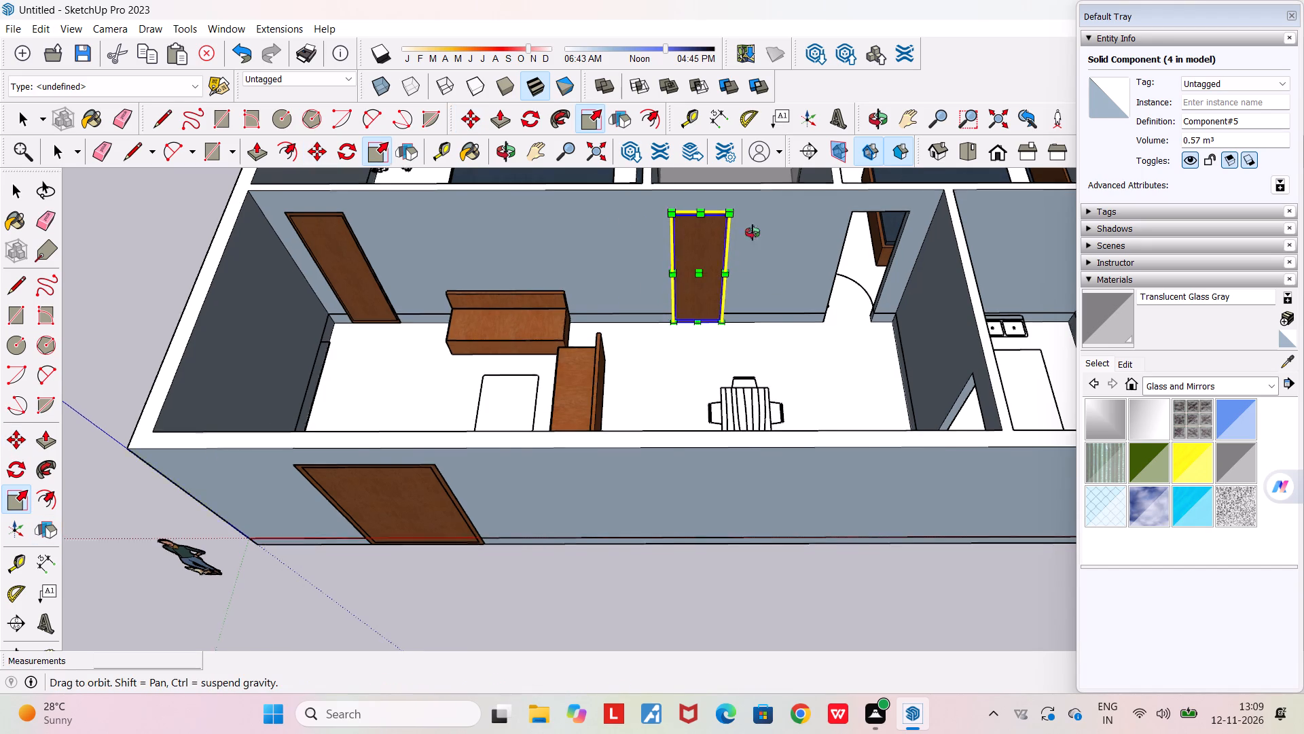
middle_drag(753, 232, 1303, 134)
middle_drag(683, 264, 932, 340)
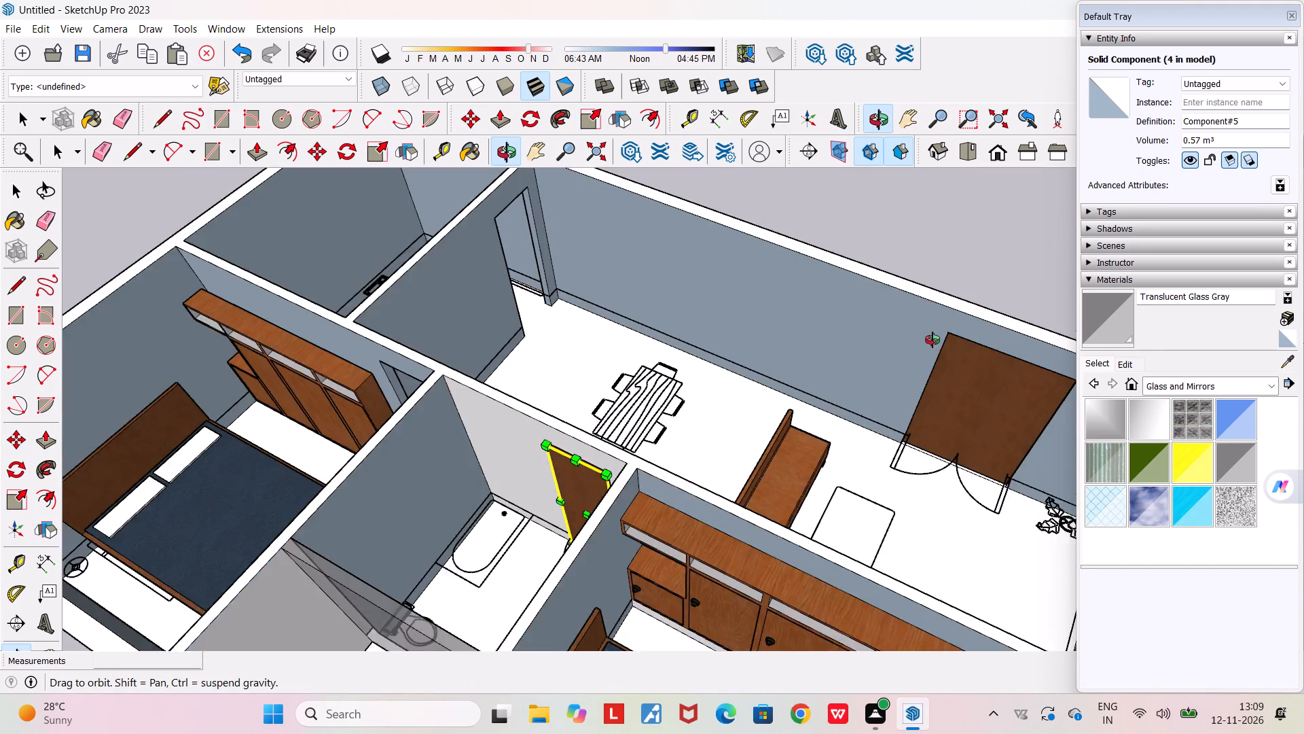
middle_drag(932, 340, 933, 339)
scroll(933, 339, up, 1)
scroll(369, 565, up, 6)
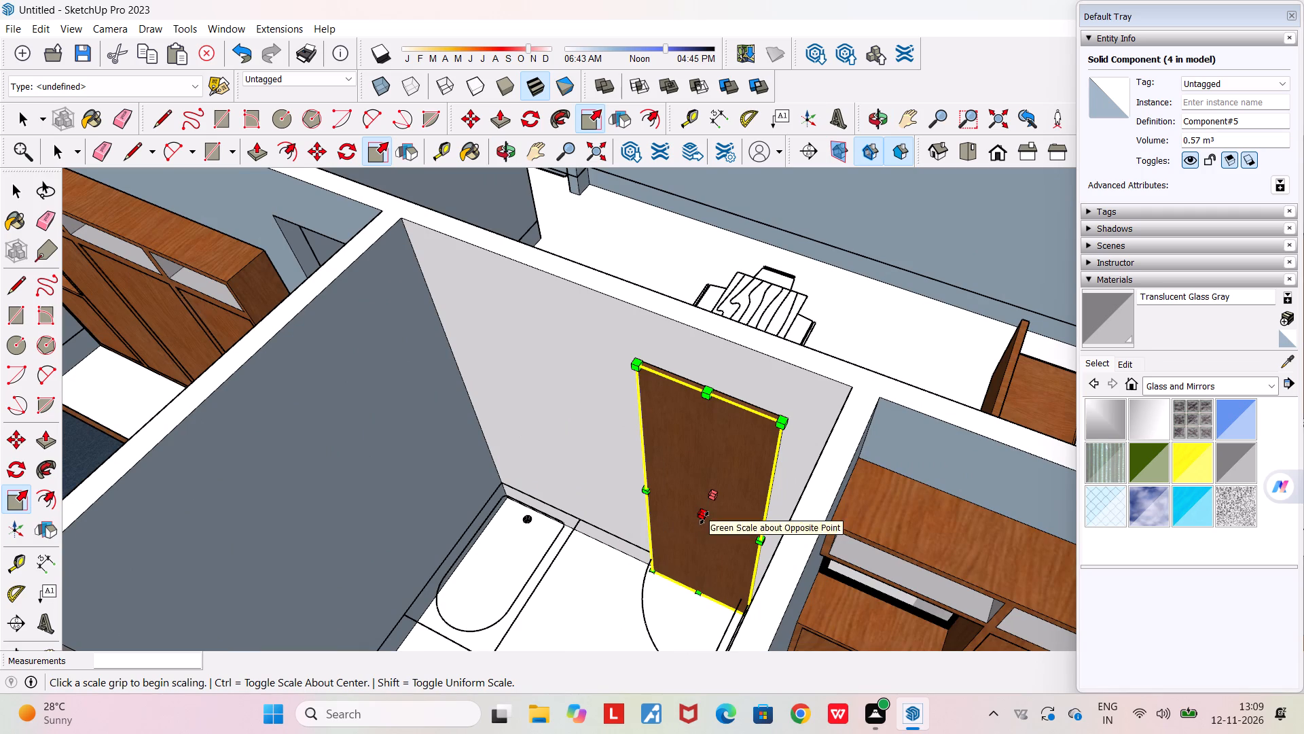
click(704, 518)
click(707, 505)
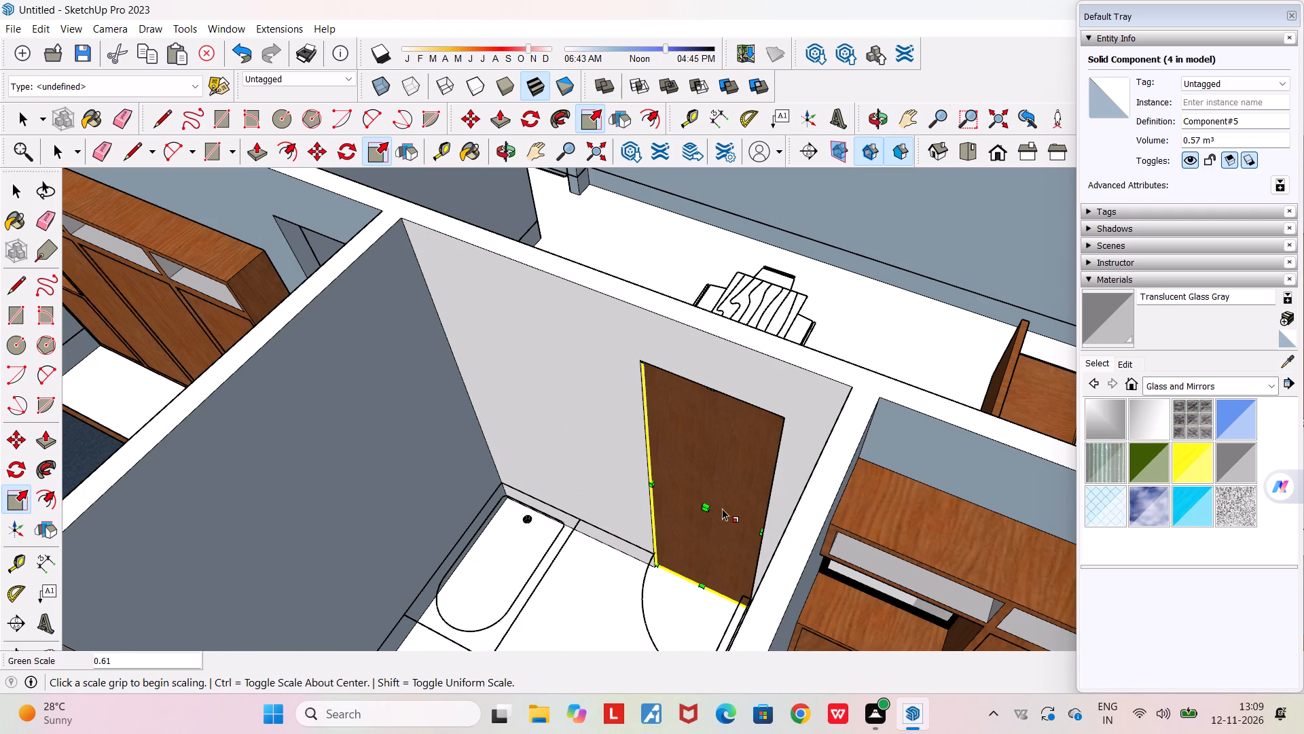
middle_drag(717, 508, 58, 502)
scroll(58, 502, up, 1)
scroll(423, 296, down, 3)
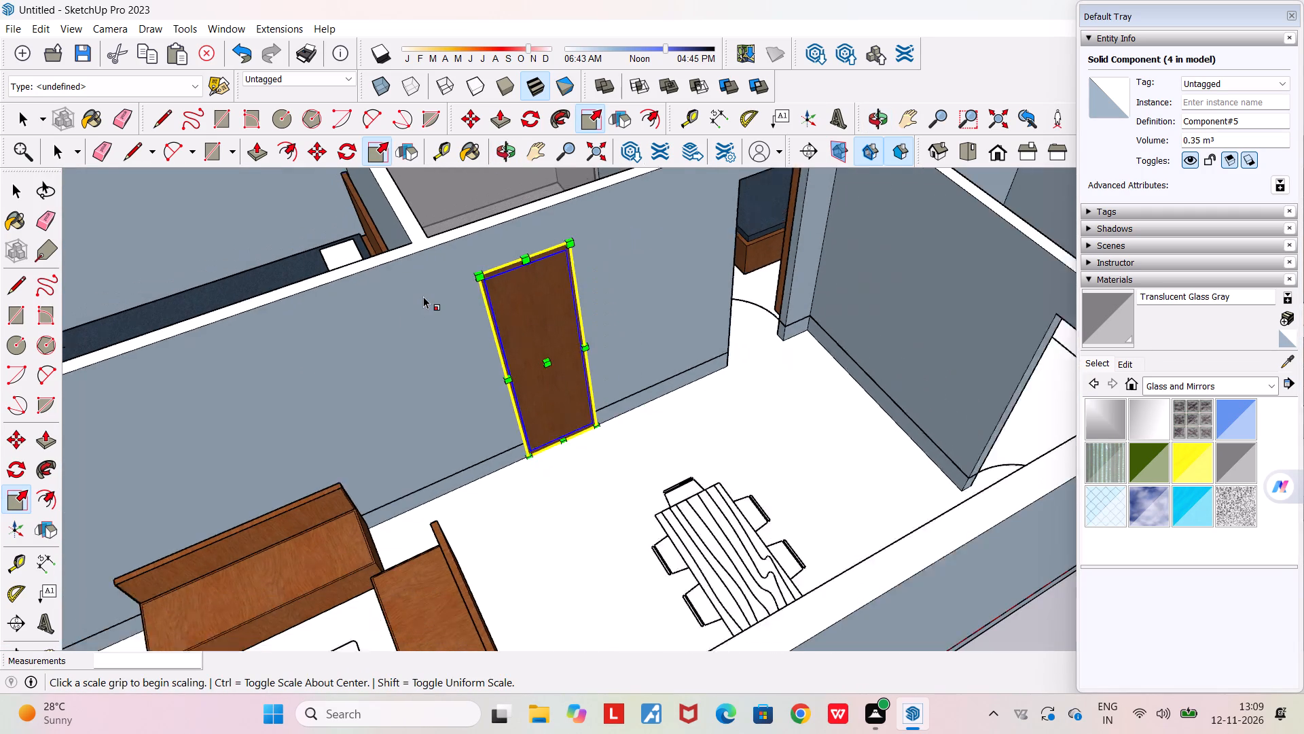
scroll(423, 296, down, 3)
key(Escape)
Copy the fitted bathroom door and paste it at the bottom corner of the second bedroom's doorway beside the kitchen wall.
middle_drag(418, 296, 291, 283)
scroll(291, 283, down, 6)
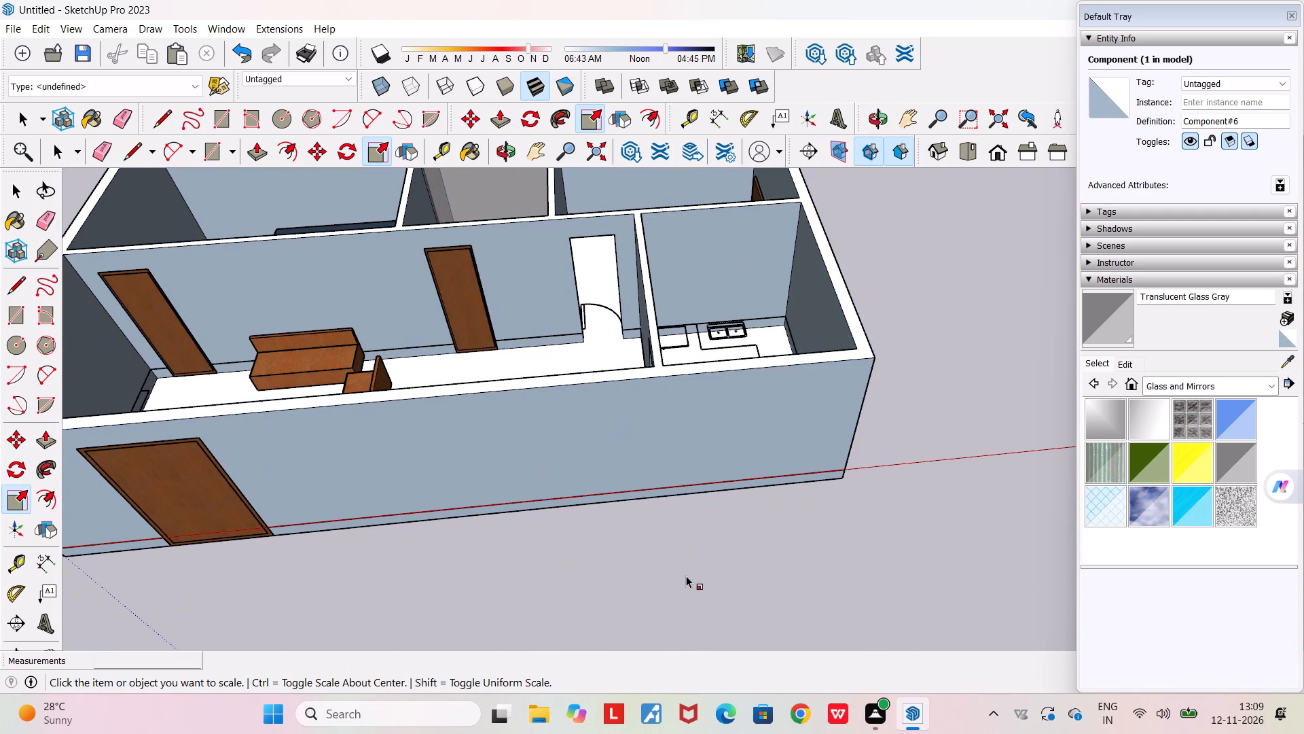
click(685, 577)
key(space)
key(space)
click(671, 562)
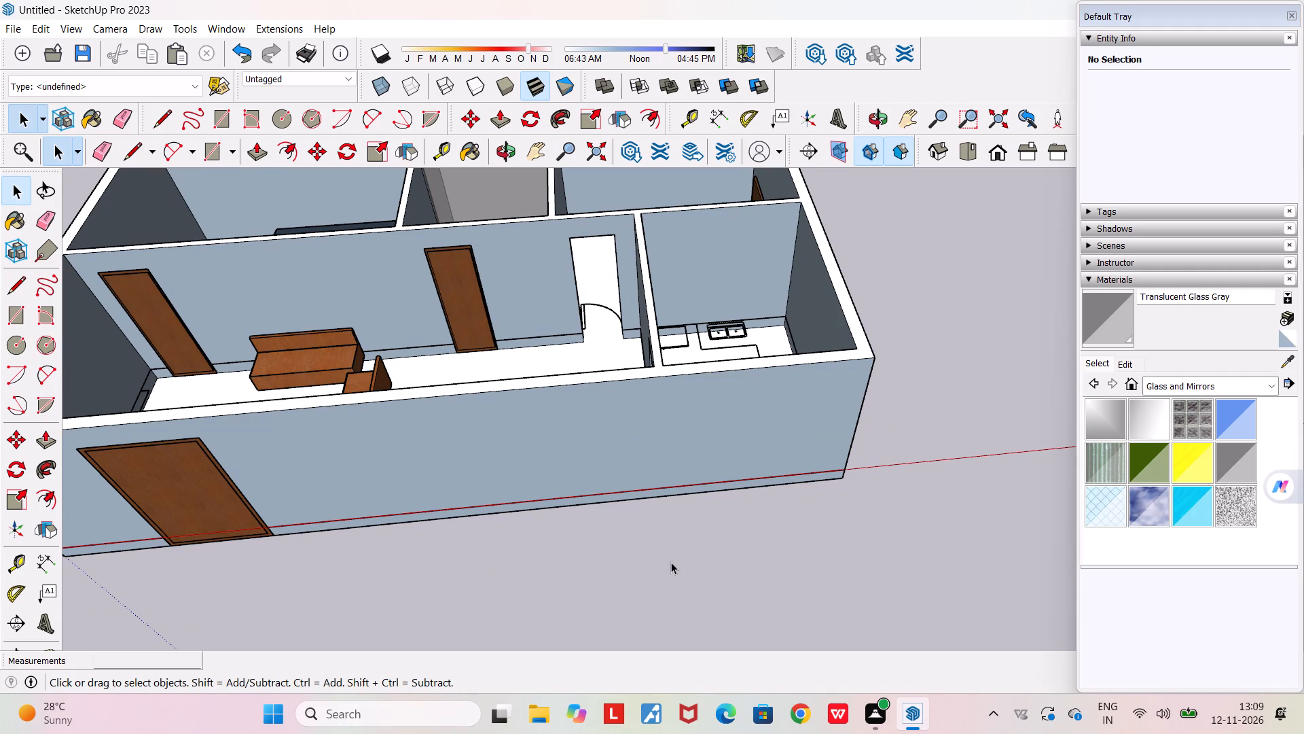
click(477, 315)
key(ctrl+c)
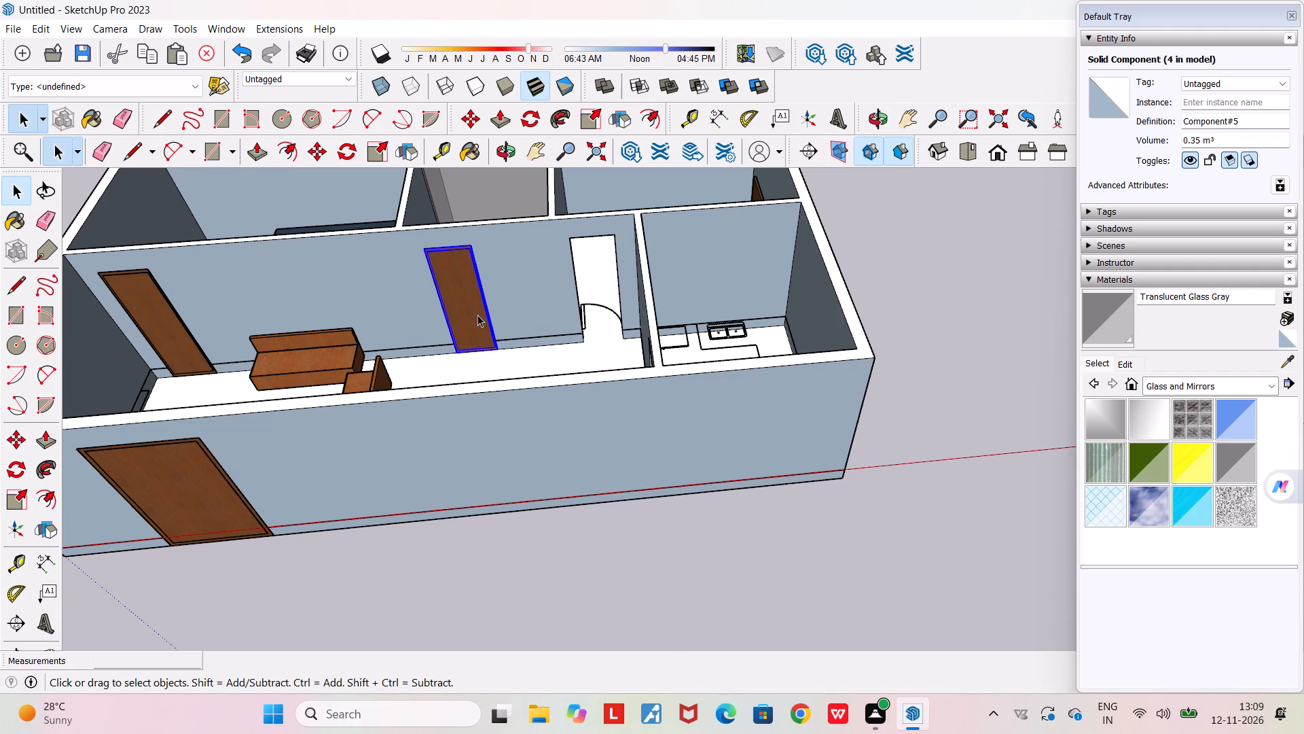
scroll(614, 315, up, 6)
key(ctrl+v)
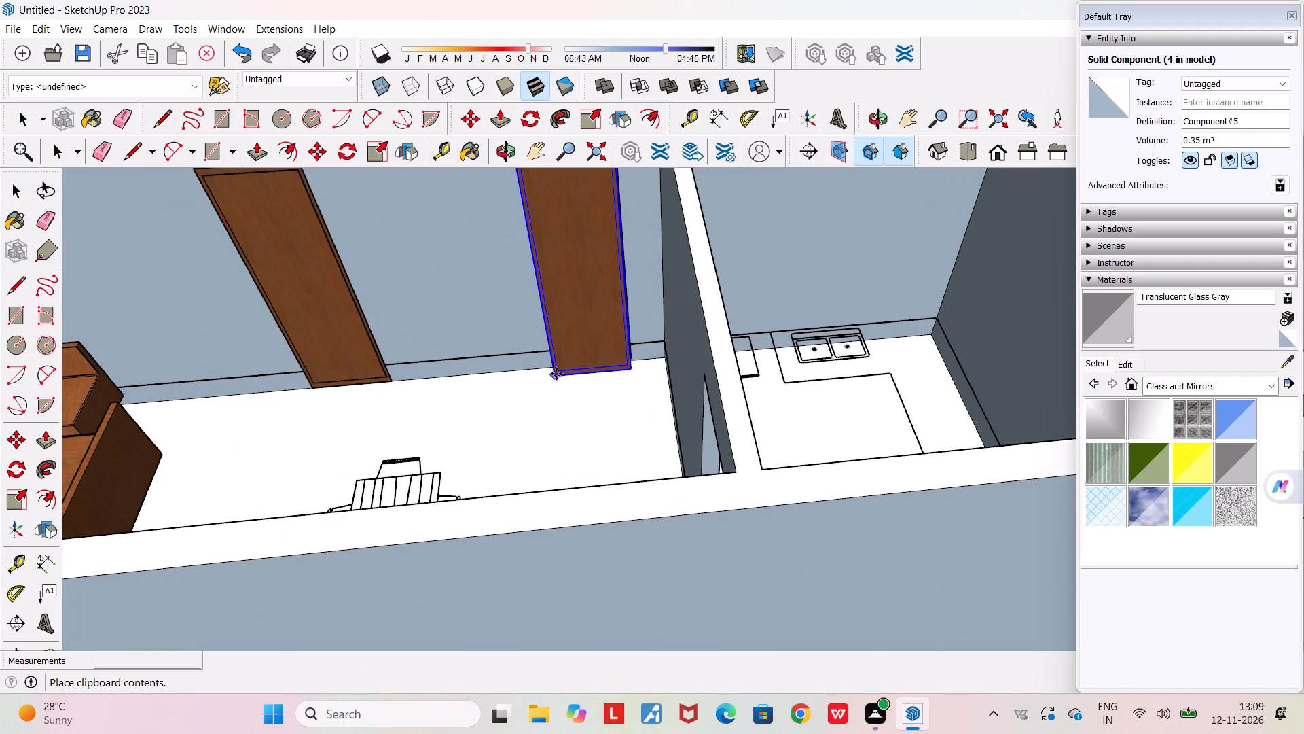
scroll(552, 372, up, 6)
click(562, 365)
Examine the placed interior doors and the remaining kitchen doorway from several angles.
scroll(570, 378, down, 2)
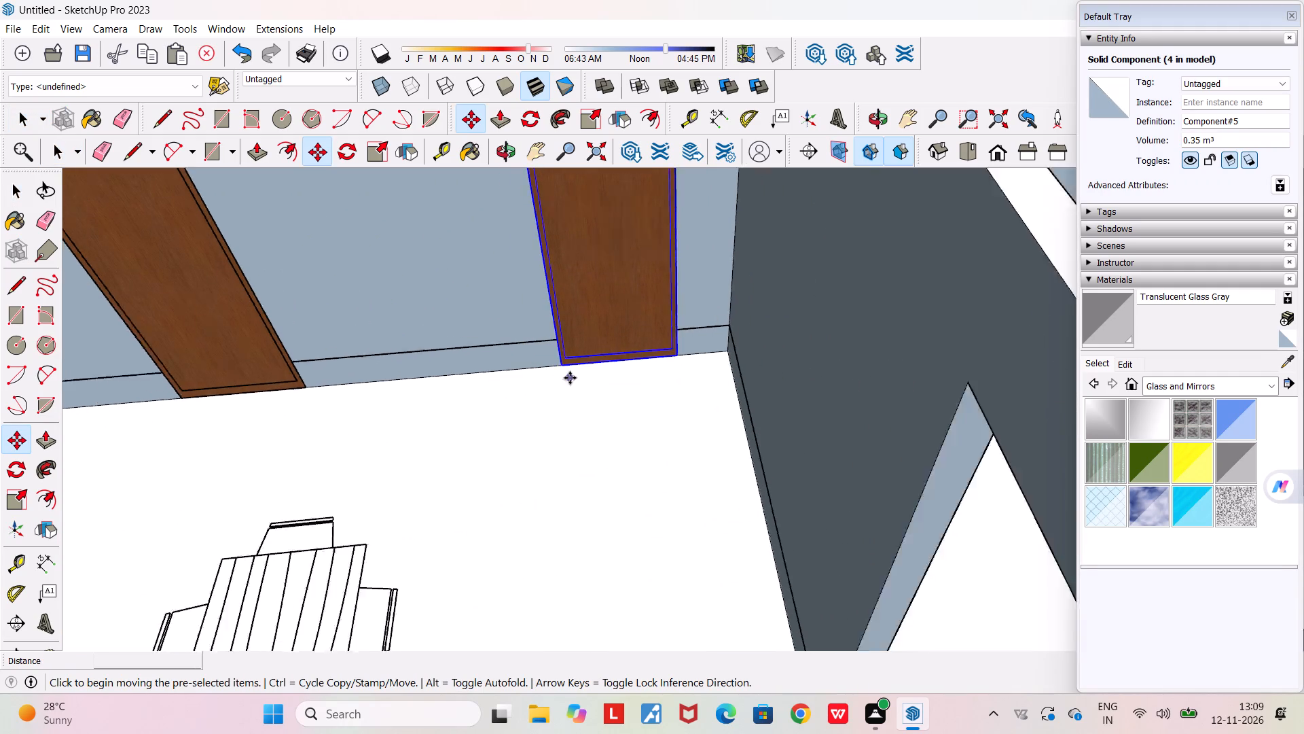
scroll(570, 378, down, 14)
middle_drag(569, 378, 602, 481)
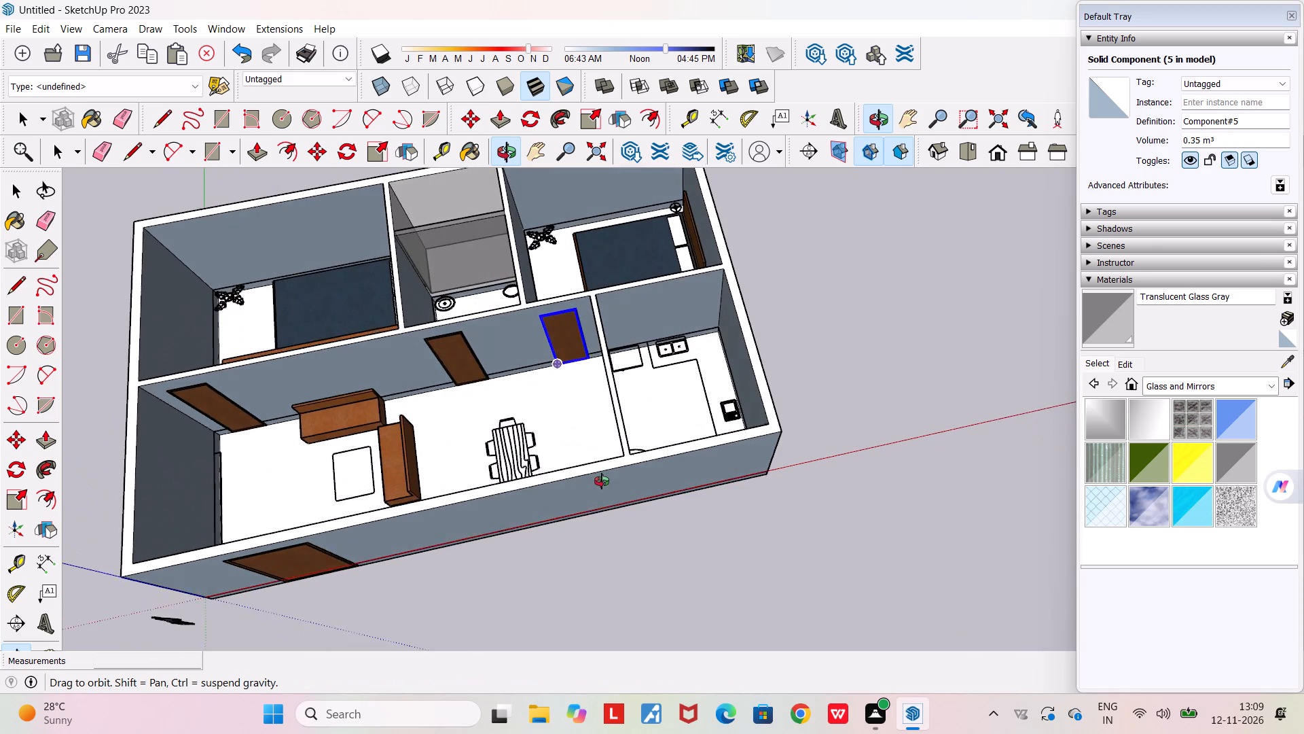
middle_drag(602, 481, 962, 290)
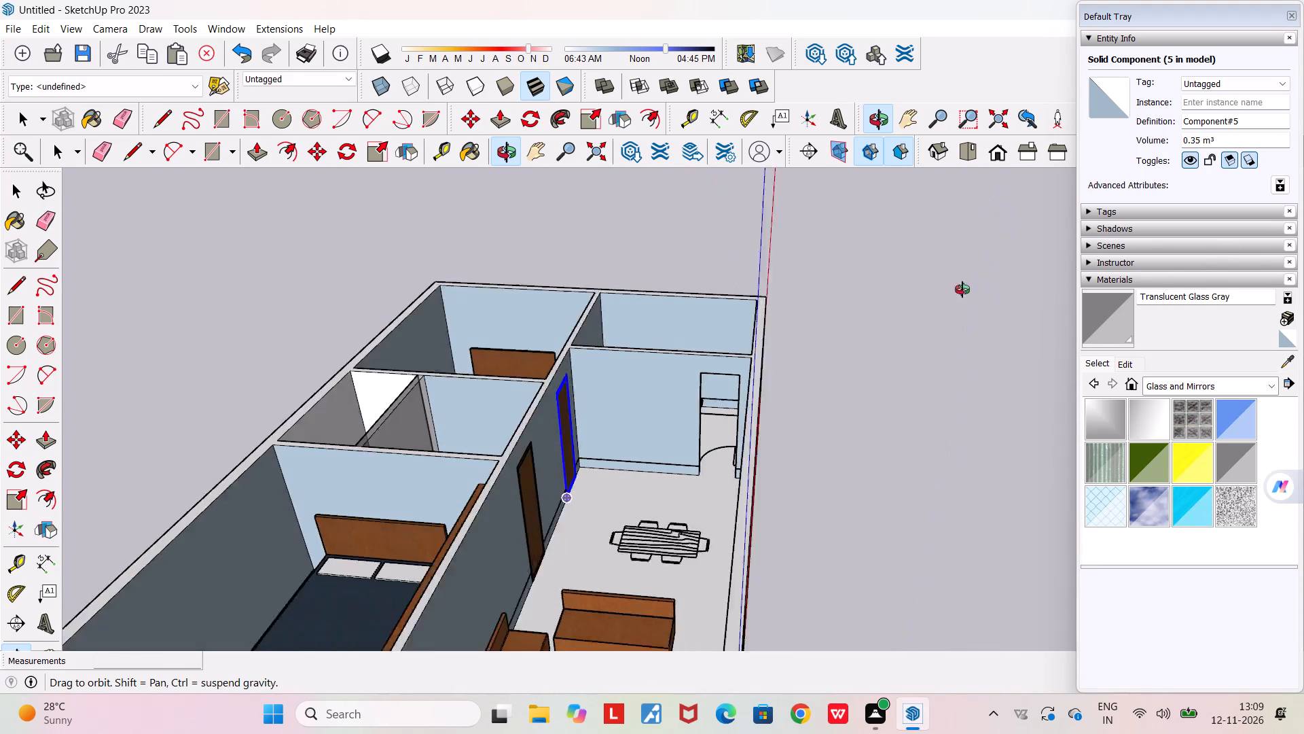
middle_drag(962, 290, 1103, 251)
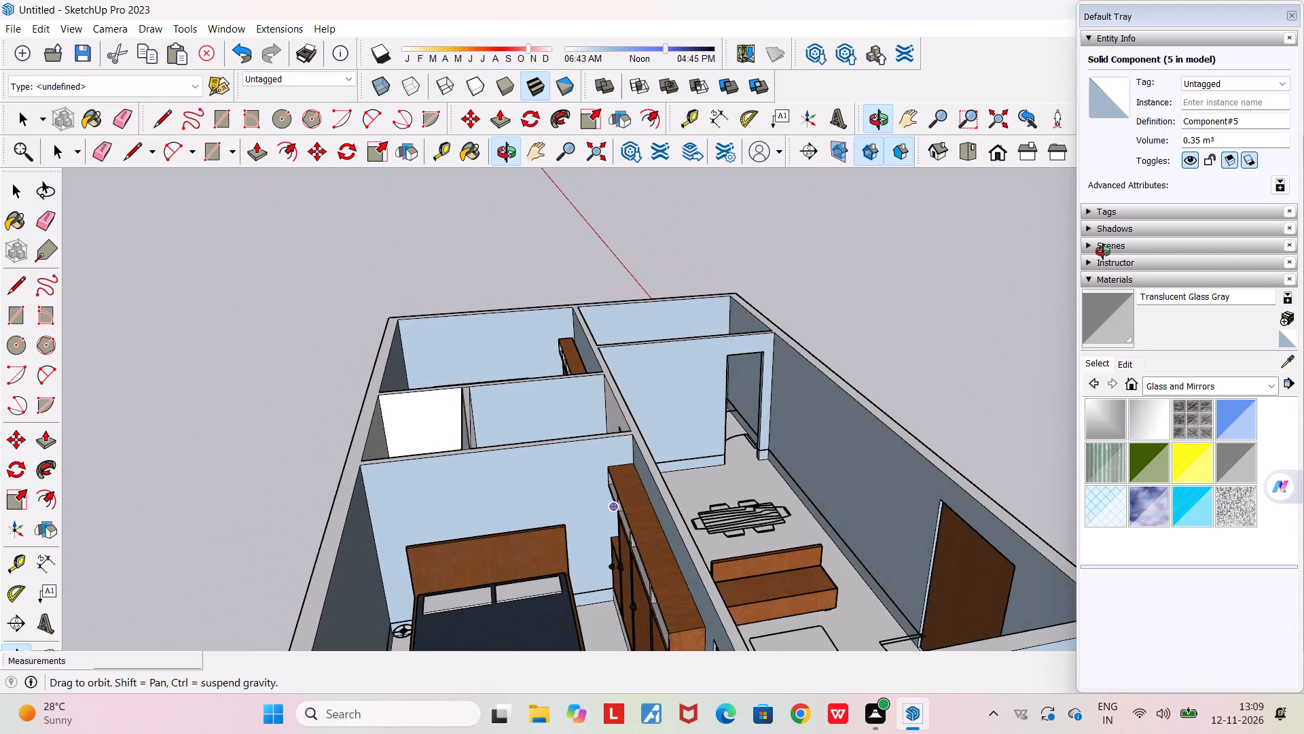
middle_drag(1103, 251, 178, 386)
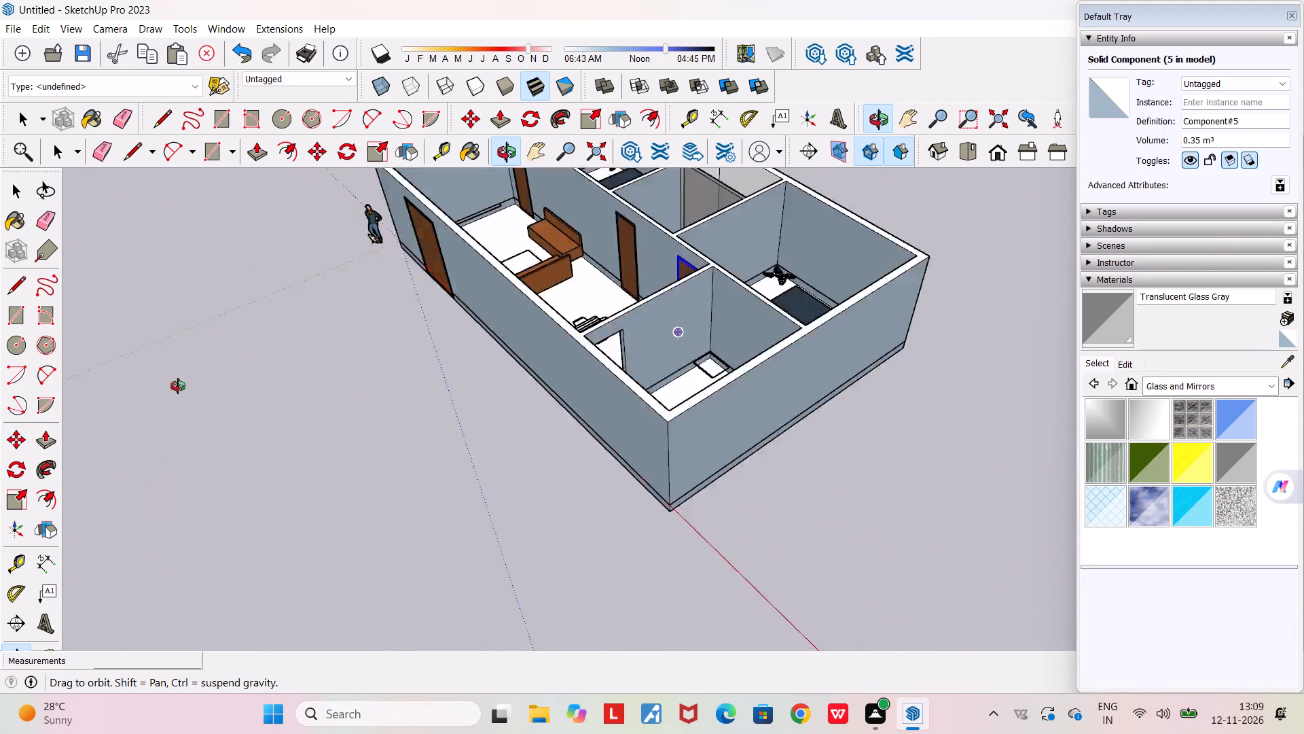
middle_drag(178, 386, 757, 366)
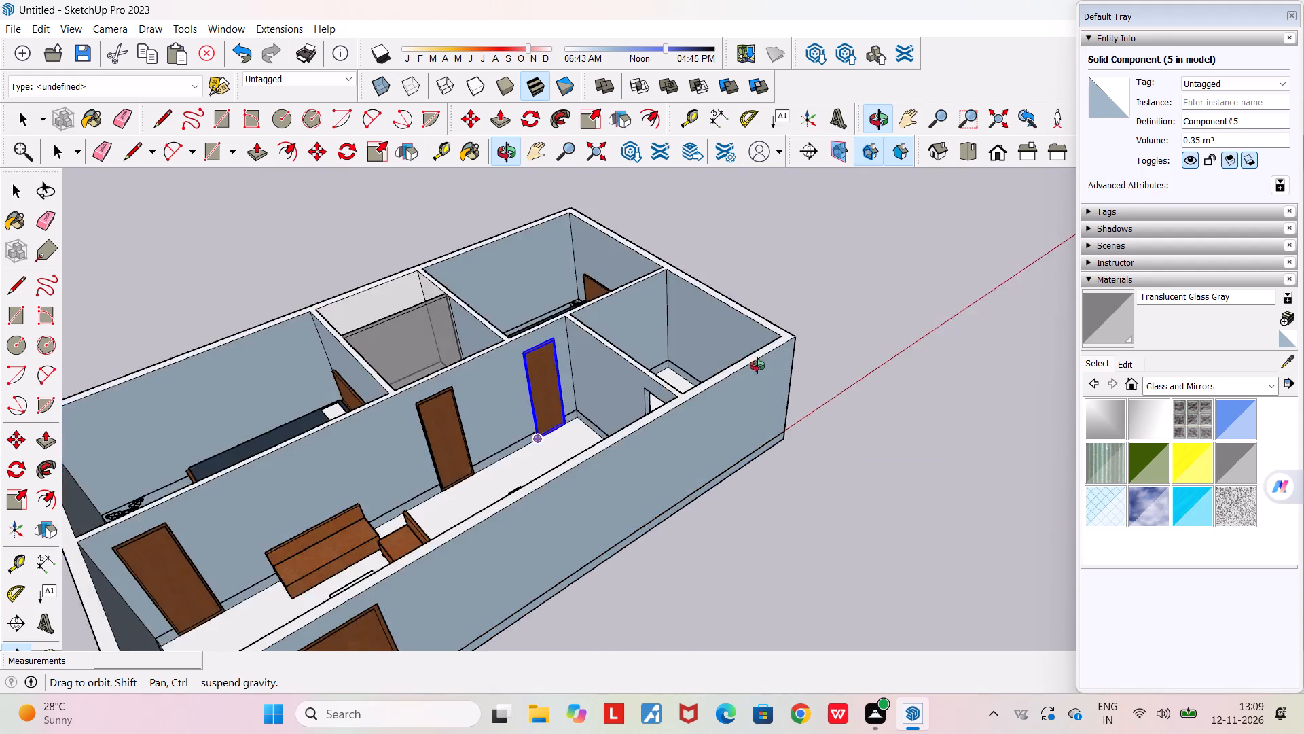
middle_drag(757, 366, 657, 355)
Shift the remaining full-size door slightly on the open ground and rotate it 90 degrees about its vertical axis.
scroll(657, 355, down, 10)
middle_drag(662, 424, 662, 423)
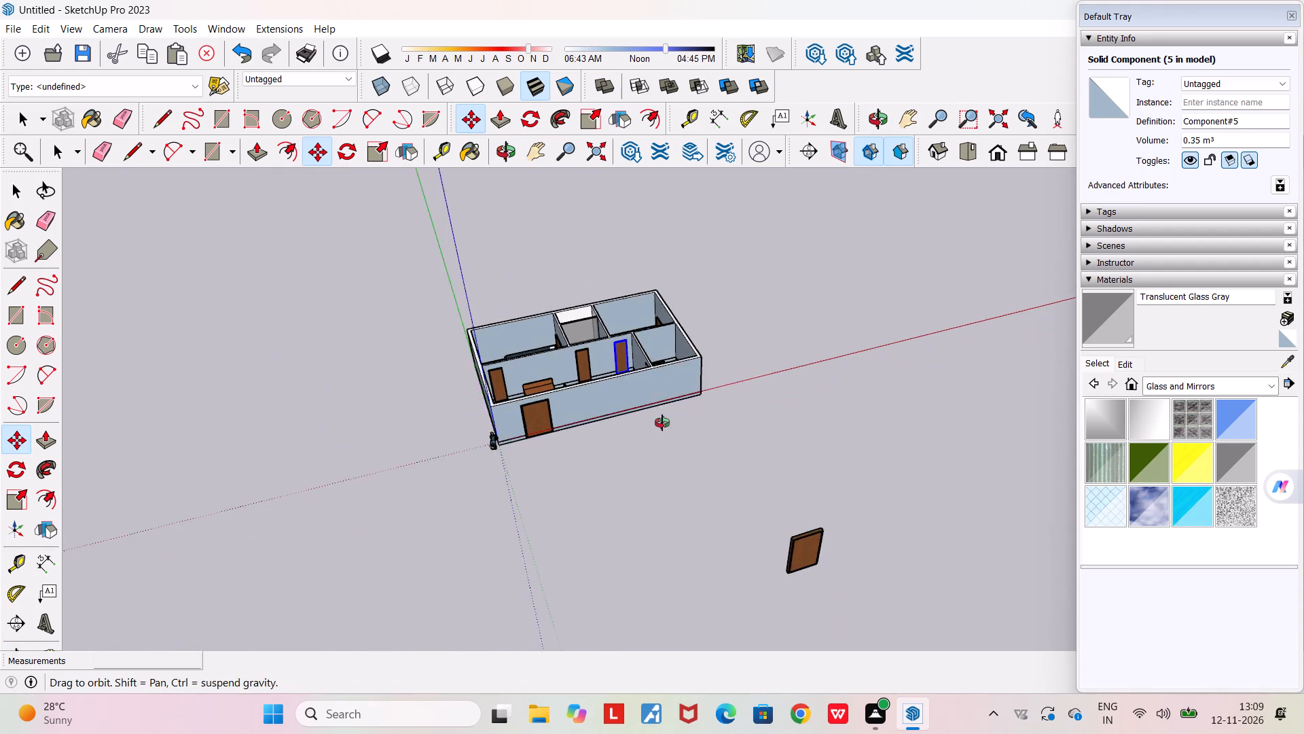
middle_drag(662, 423, 743, 410)
scroll(854, 491, up, 11)
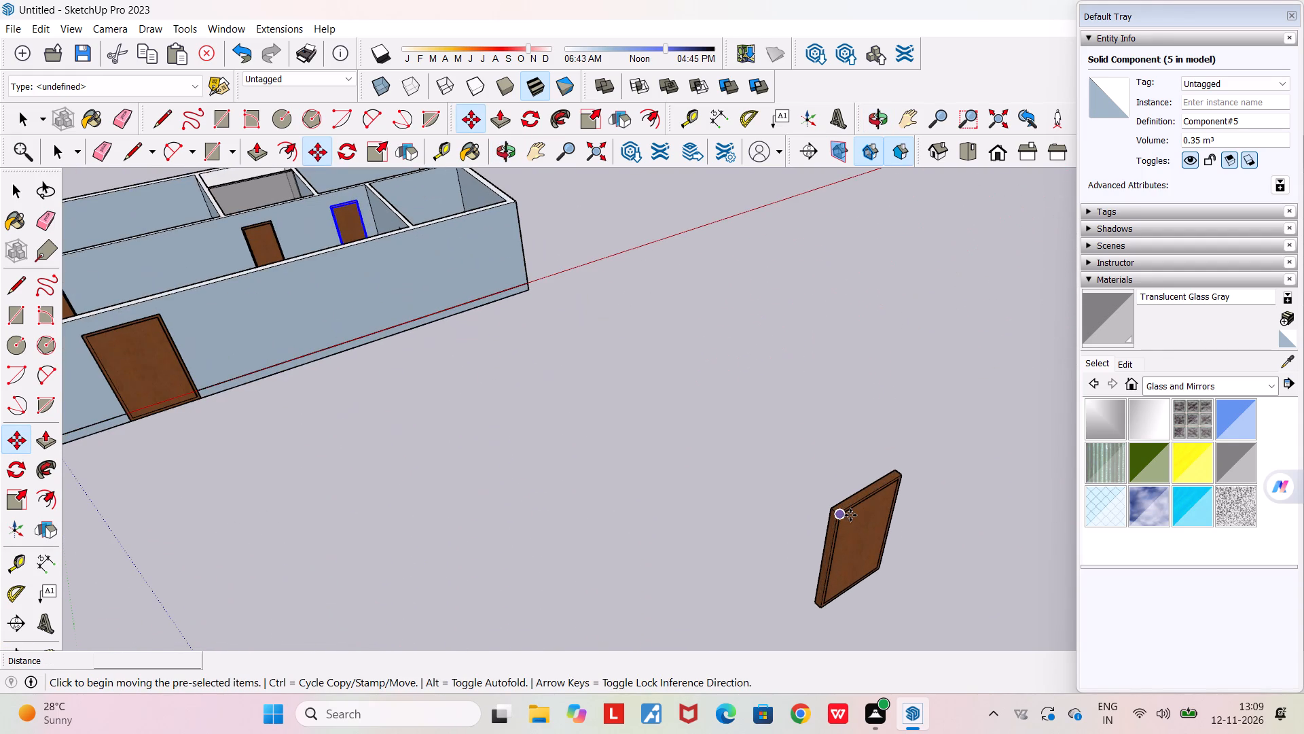
key(Escape)
click(850, 515)
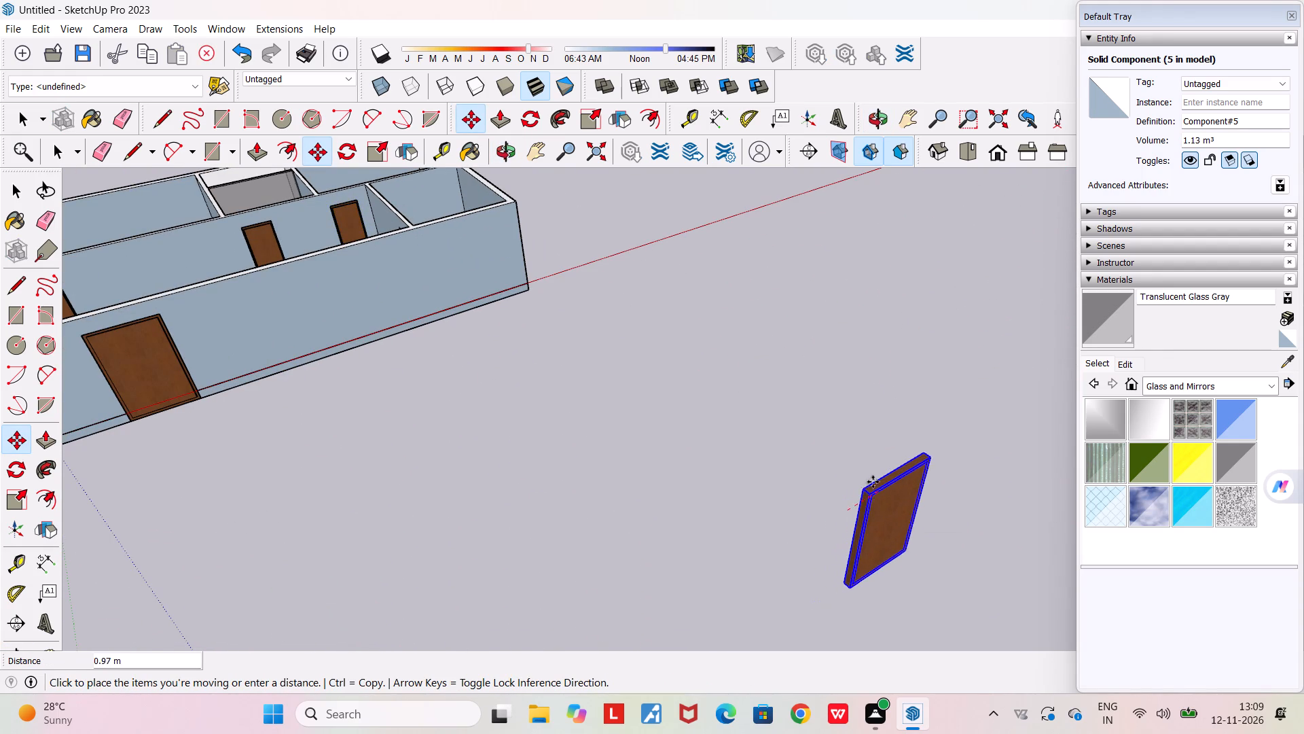
click(829, 493)
scroll(847, 473, up, 5)
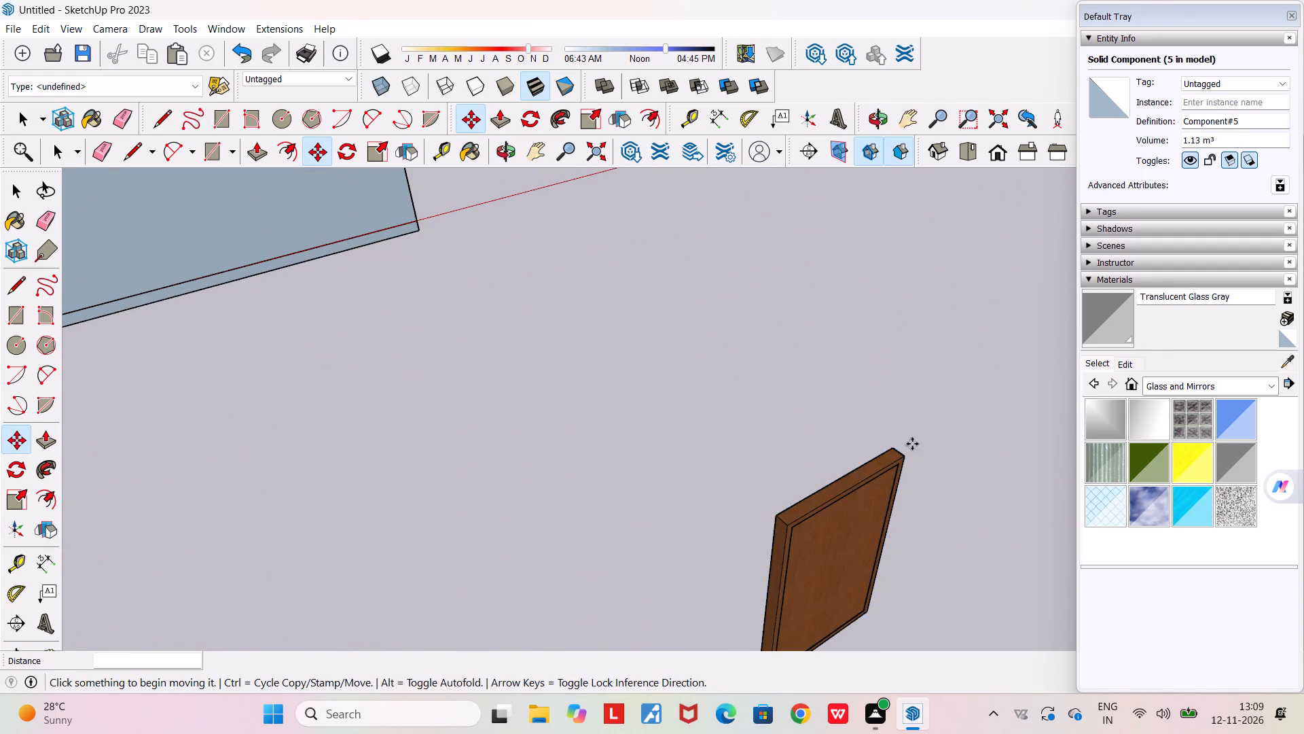
click(886, 459)
click(883, 521)
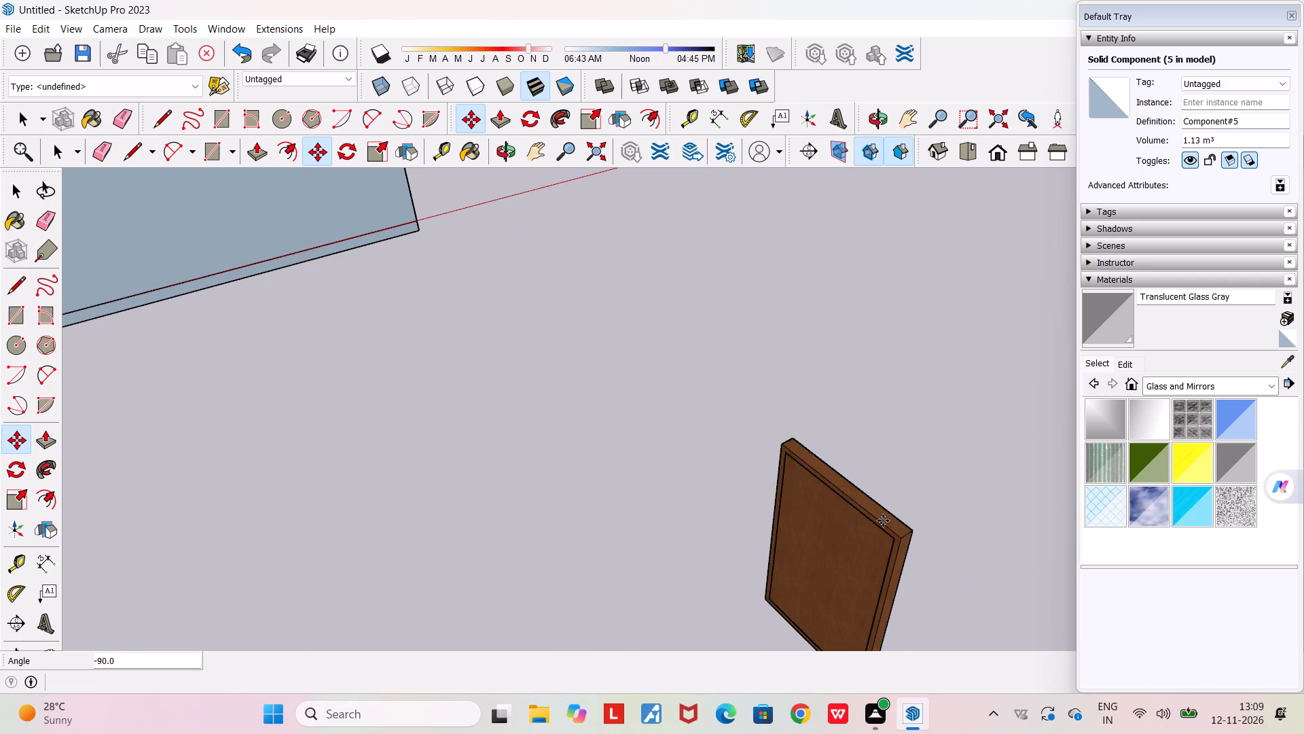
scroll(884, 535, down, 6)
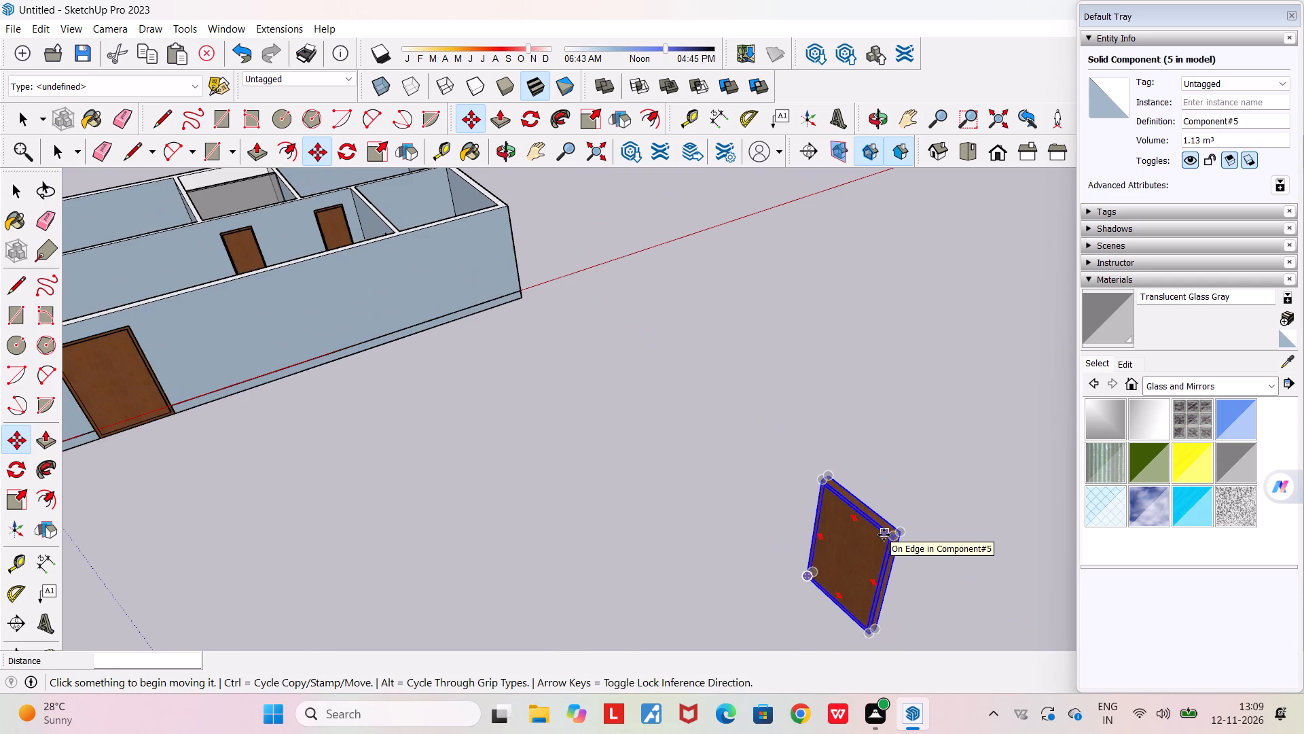
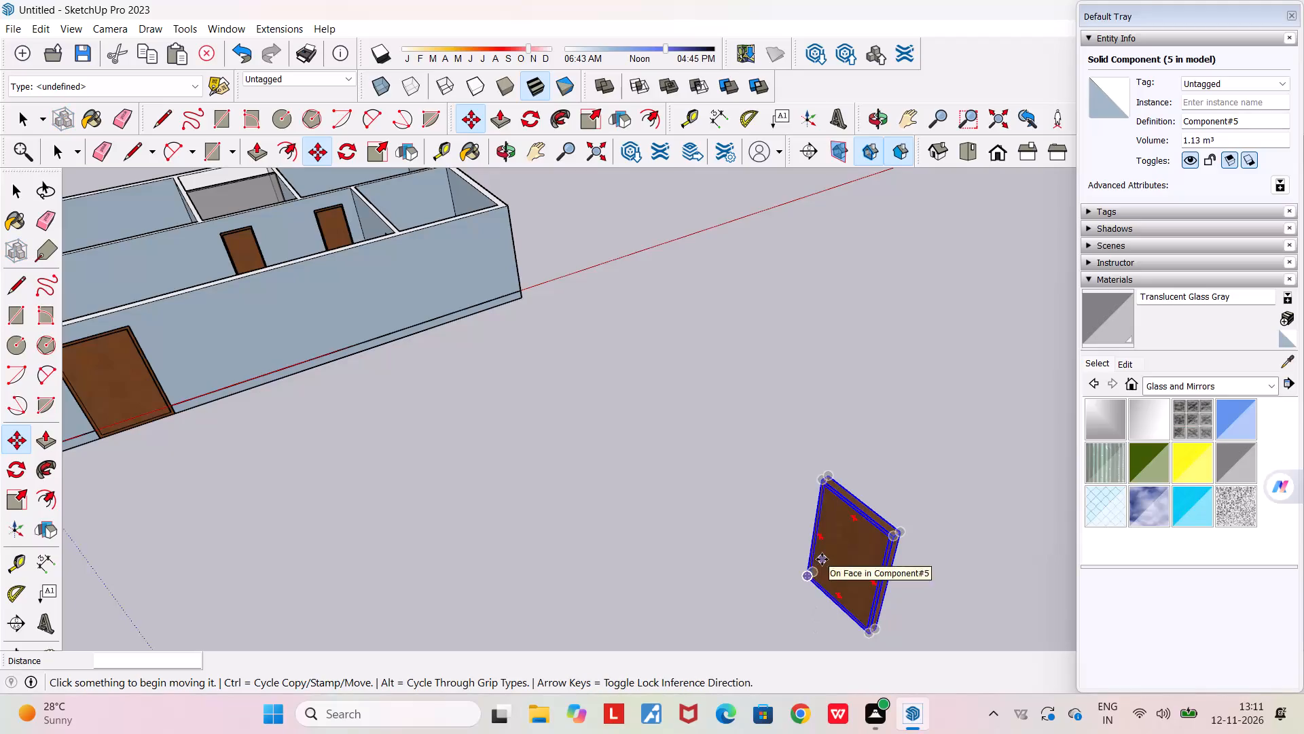
Move the full-size door from the open ground to the bottom corner of the kitchen doorway beside the outer wall.
click(867, 635)
scroll(844, 613, down, 5)
middle_drag(578, 509, 984, 499)
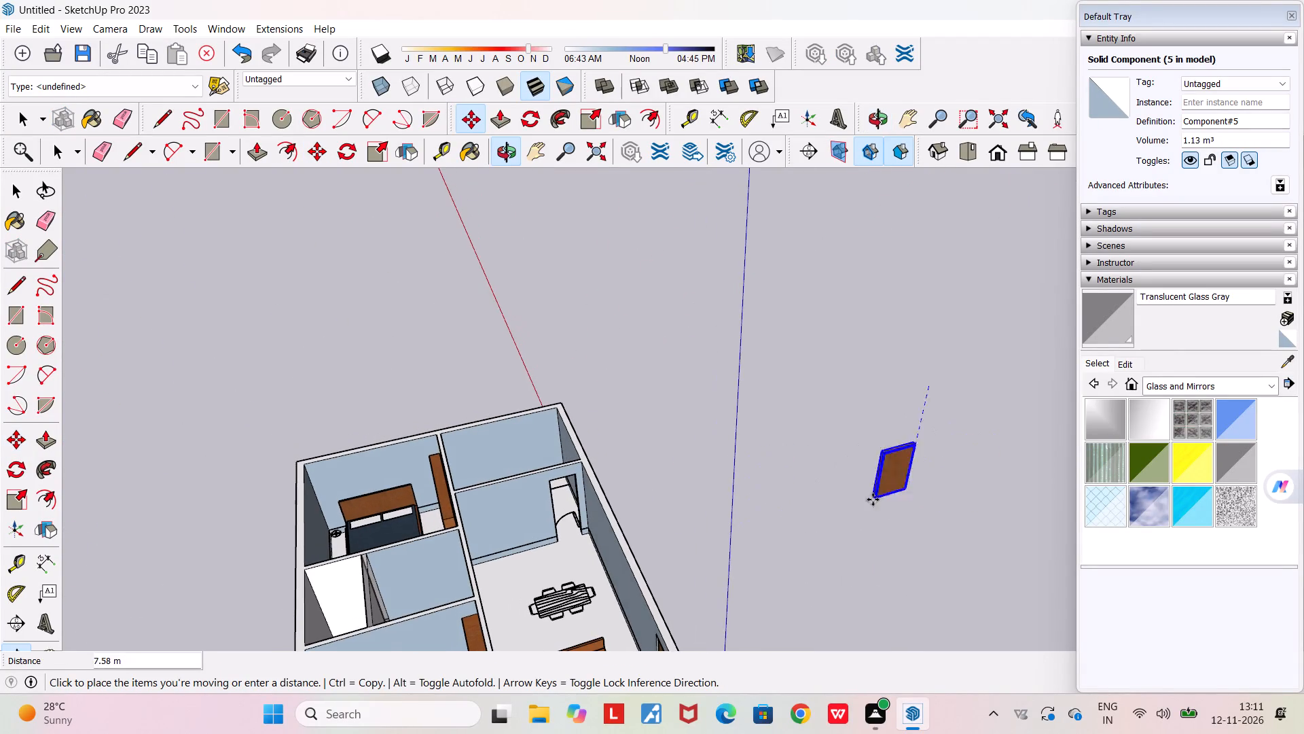
scroll(565, 541, up, 14)
scroll(666, 528, up, 7)
scroll(607, 499, up, 6)
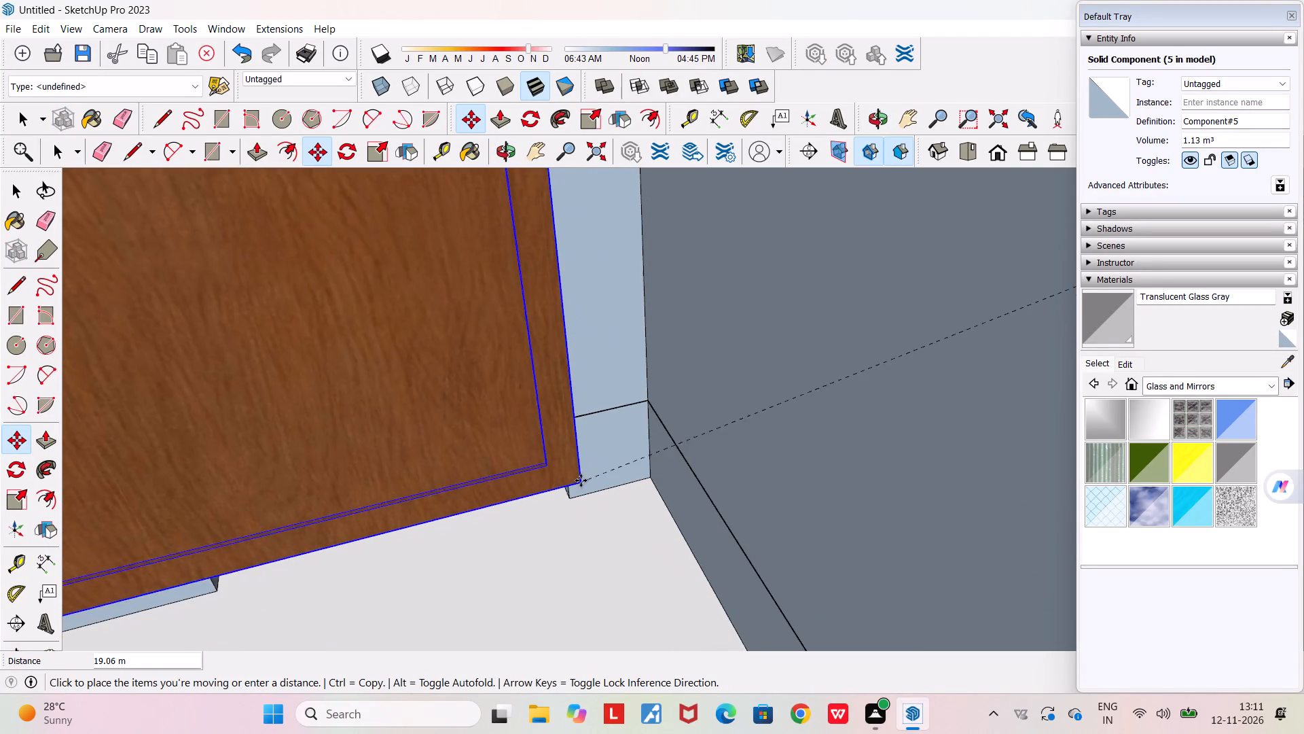
scroll(569, 475, up, 5)
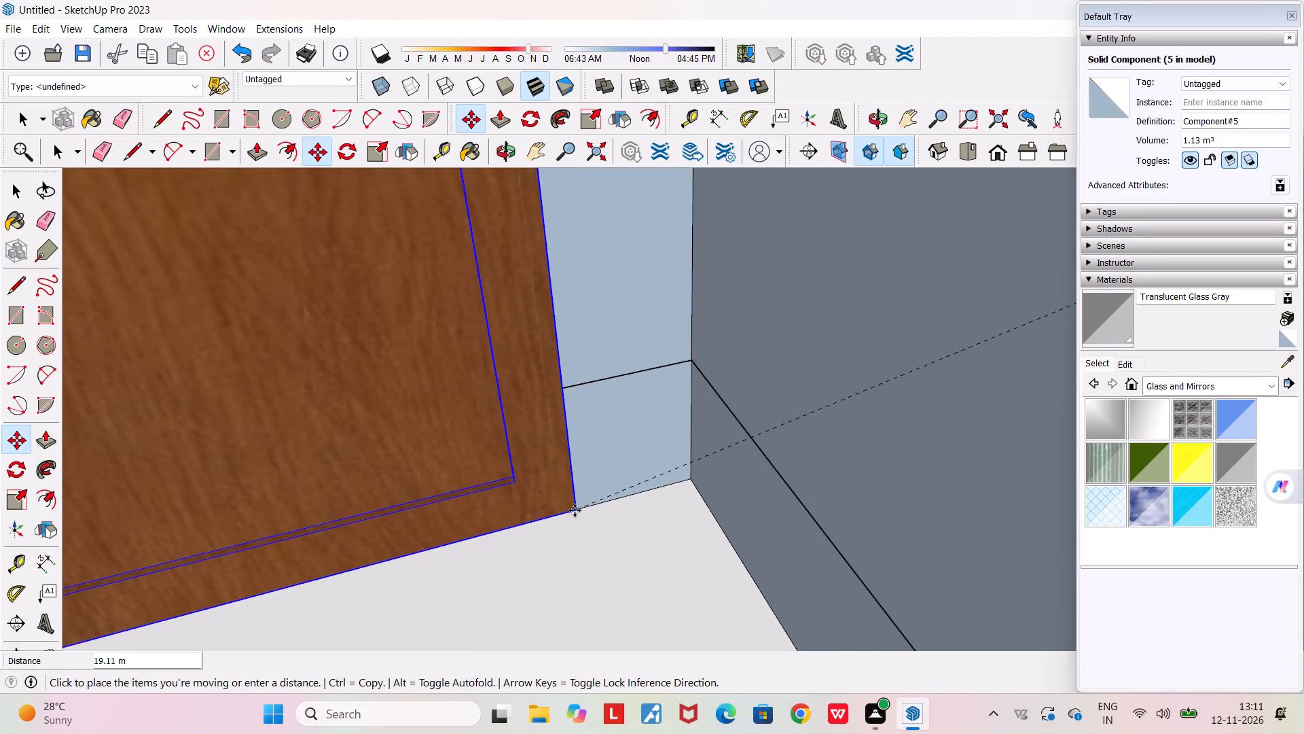
scroll(575, 510, up, 6)
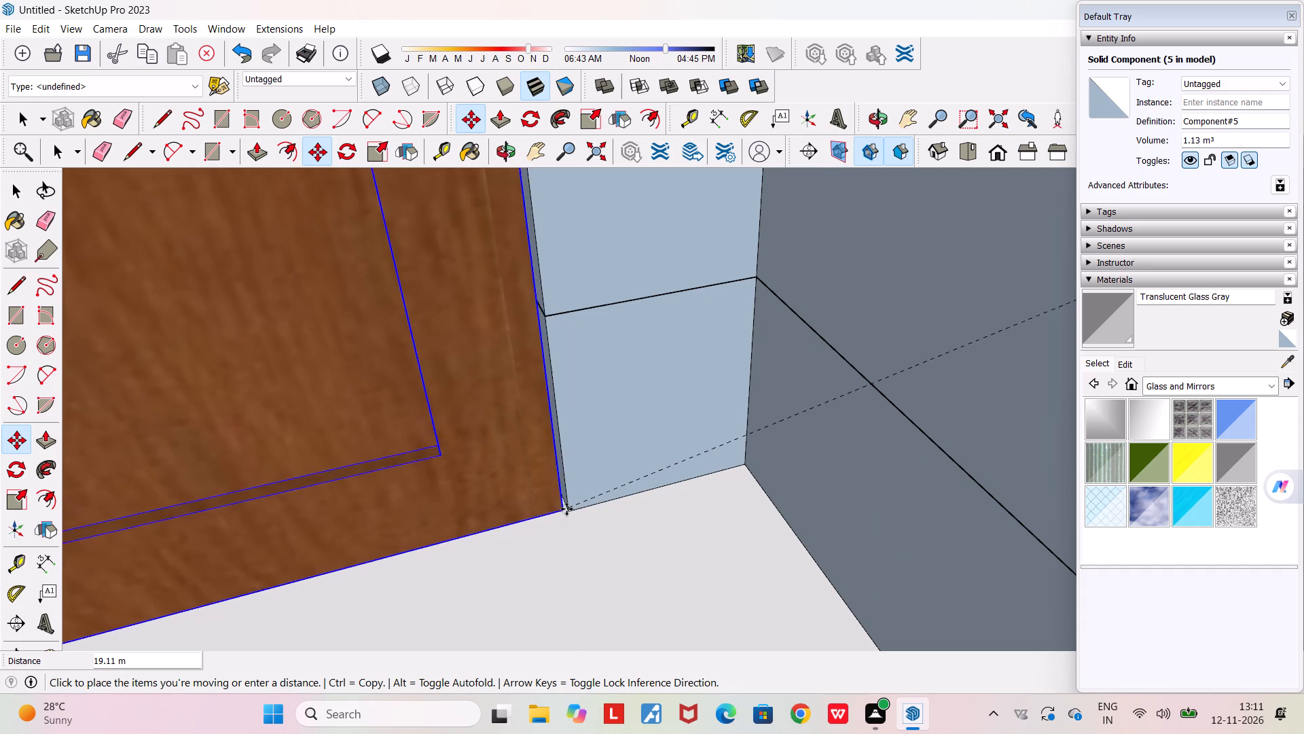
scroll(561, 508, up, 12)
click(574, 512)
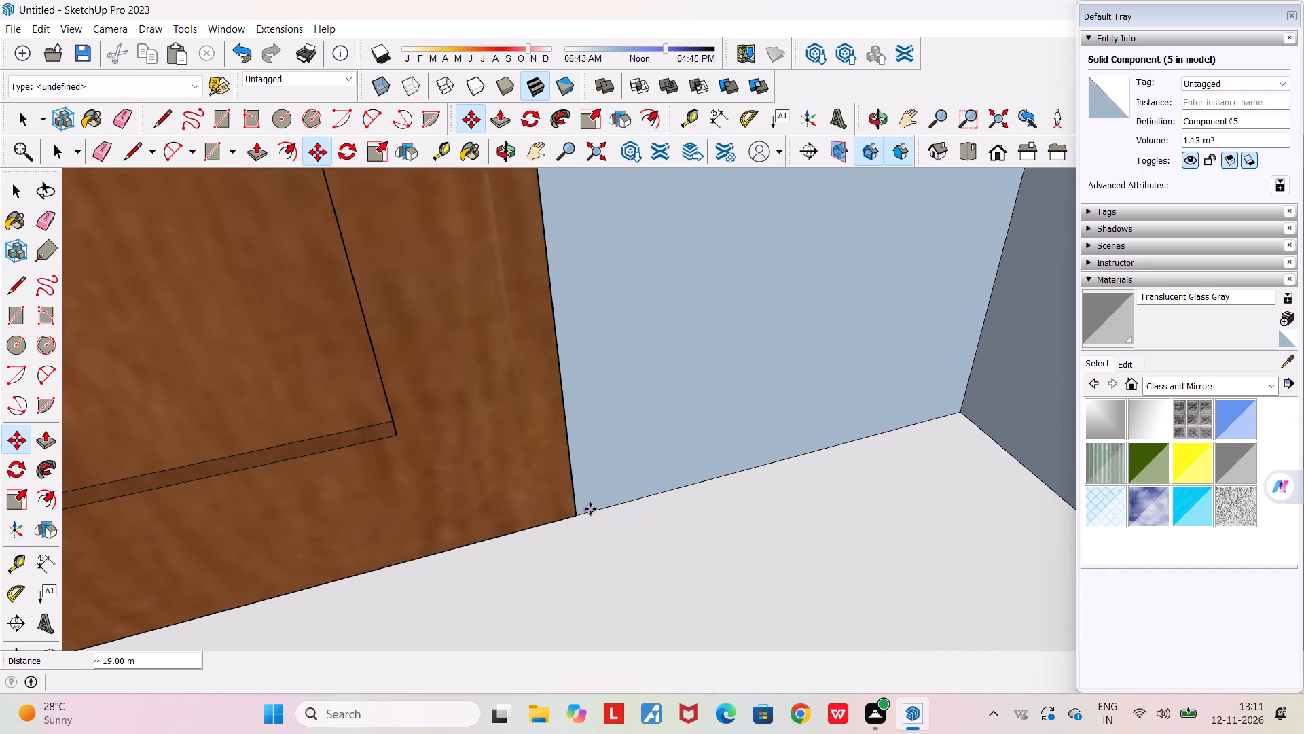
Scale the kitchen door's width along the red axis to about 0.50 so it fits the doorway opening.
scroll(599, 506, down, 20)
scroll(599, 506, down, 11)
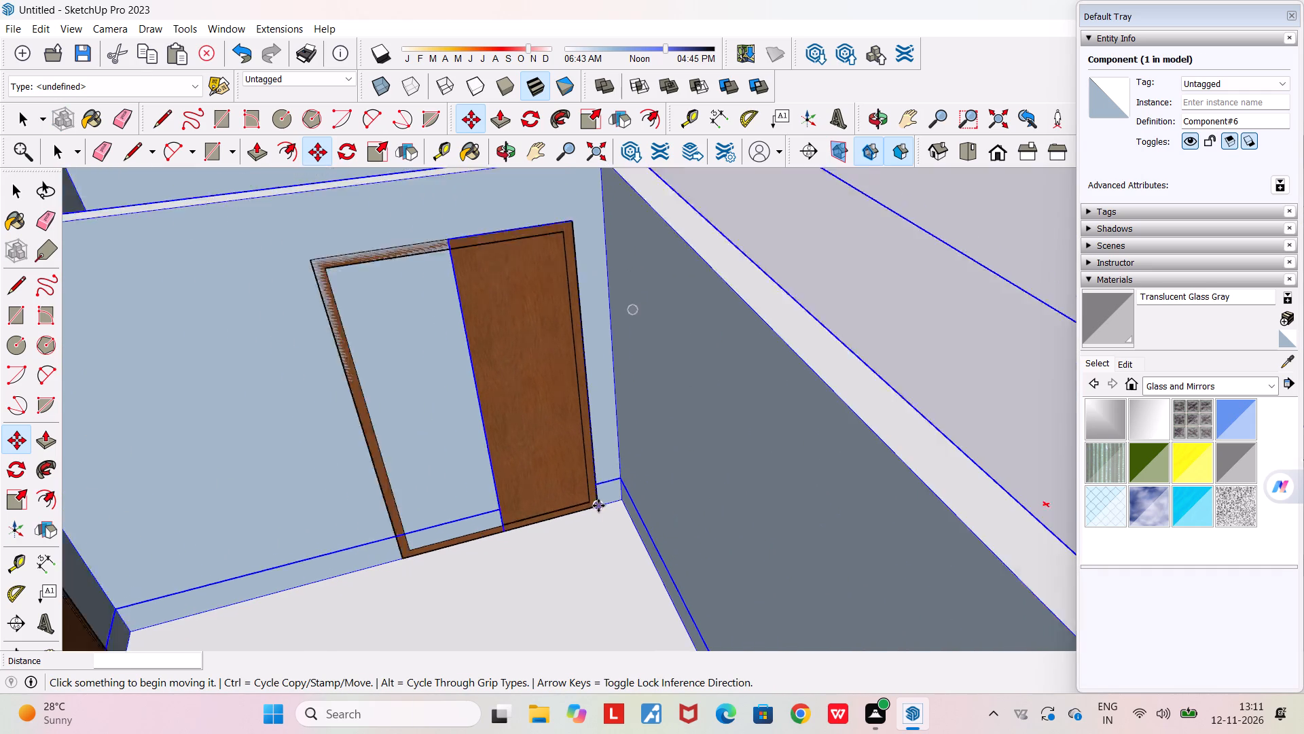
scroll(598, 506, down, 4)
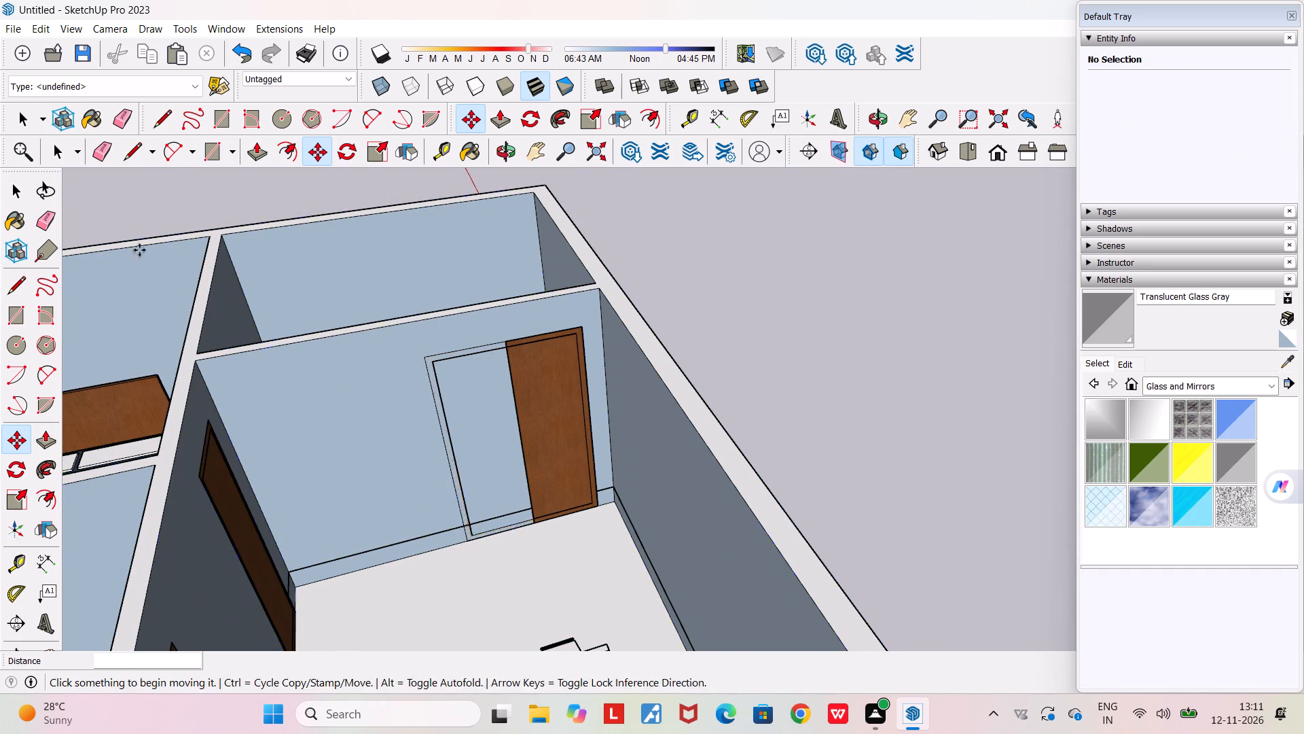
click(19, 505)
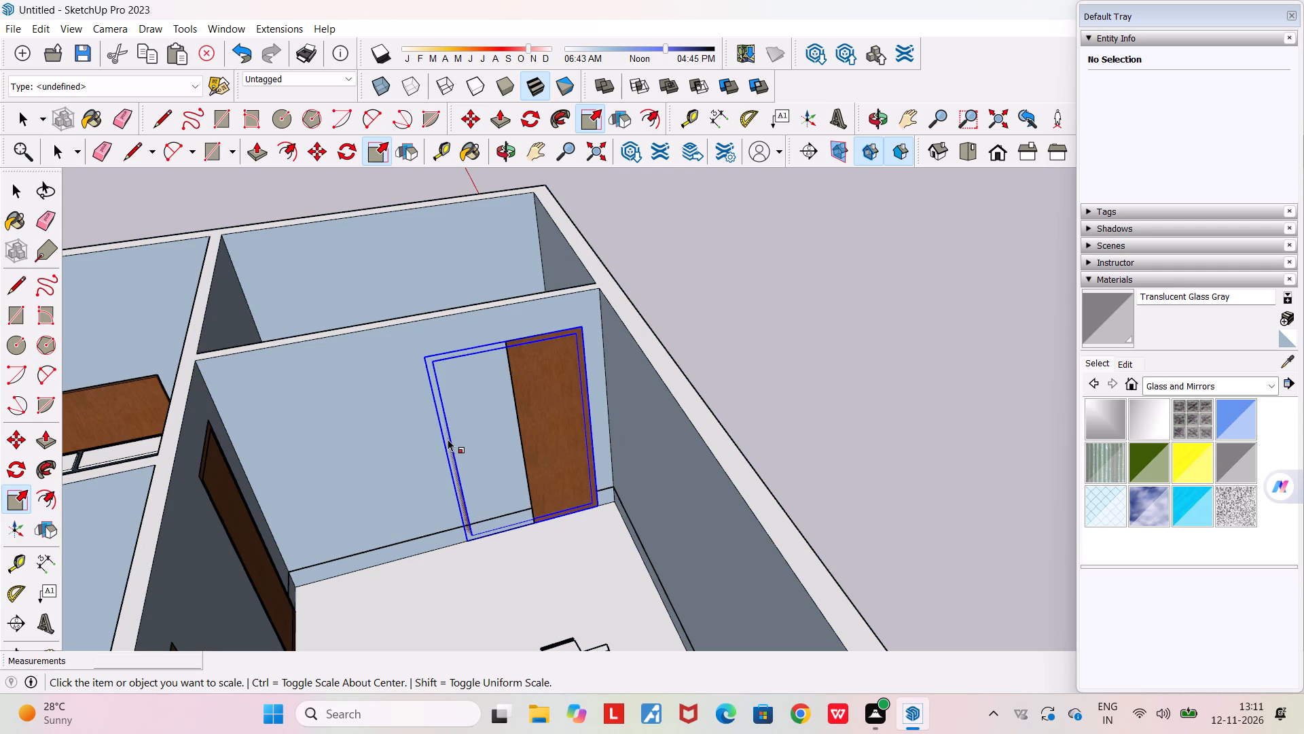
click(448, 439)
click(447, 449)
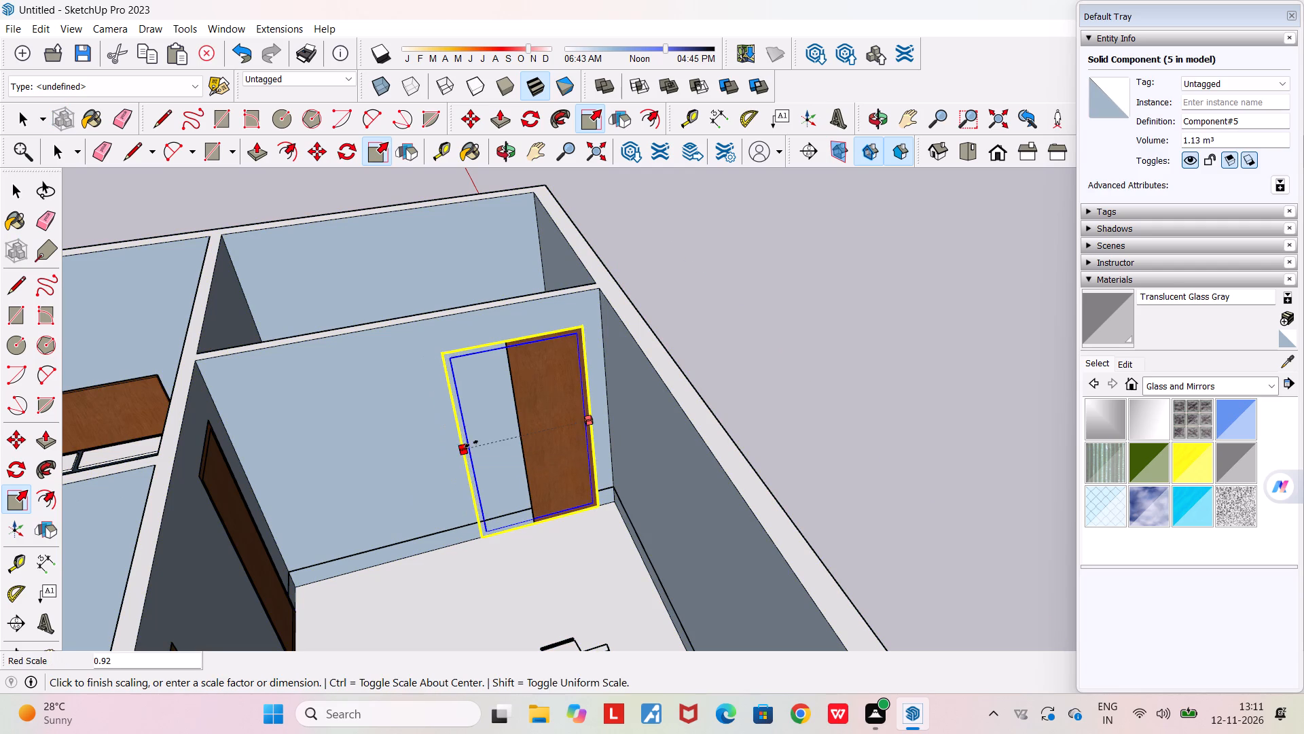
click(524, 431)
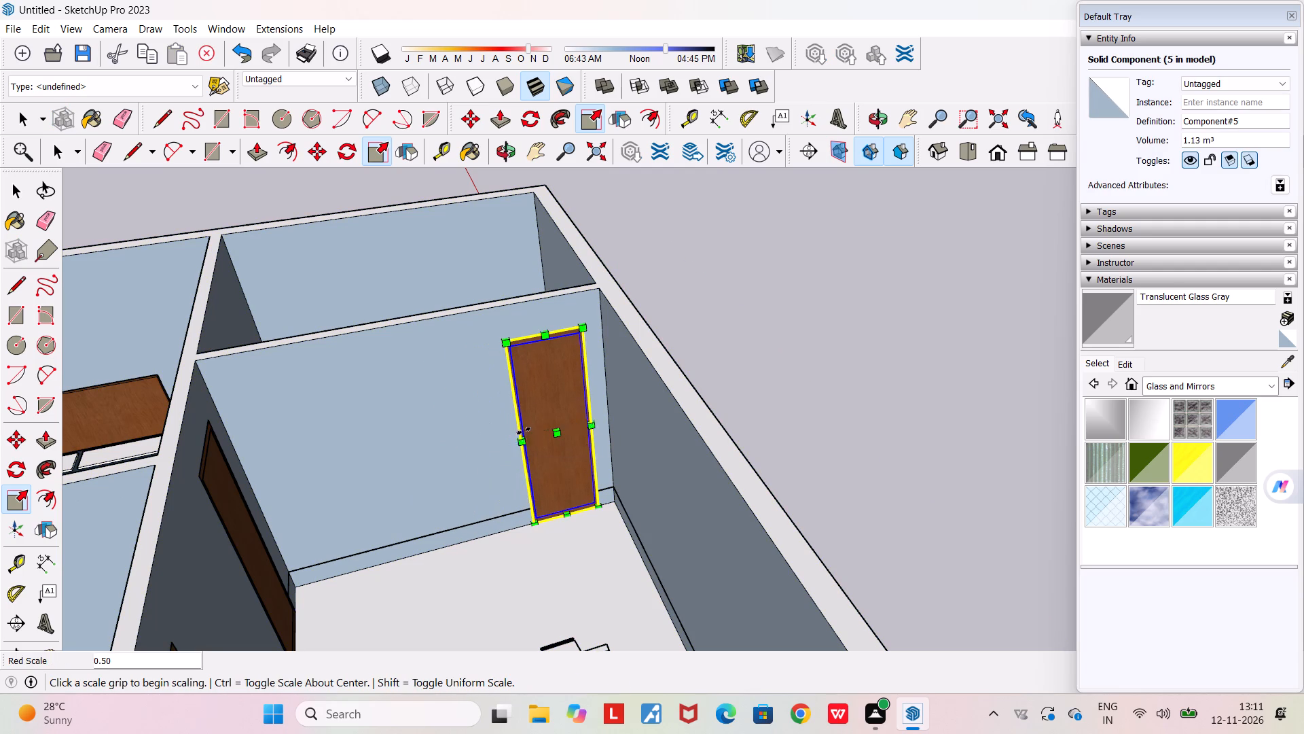
Scale down the kitchen door's thickness from the kitchen side to suit the wall, and deselect the door.
scroll(526, 391, up, 3)
middle_drag(526, 391, 1032, 461)
scroll(790, 567, up, 7)
click(712, 442)
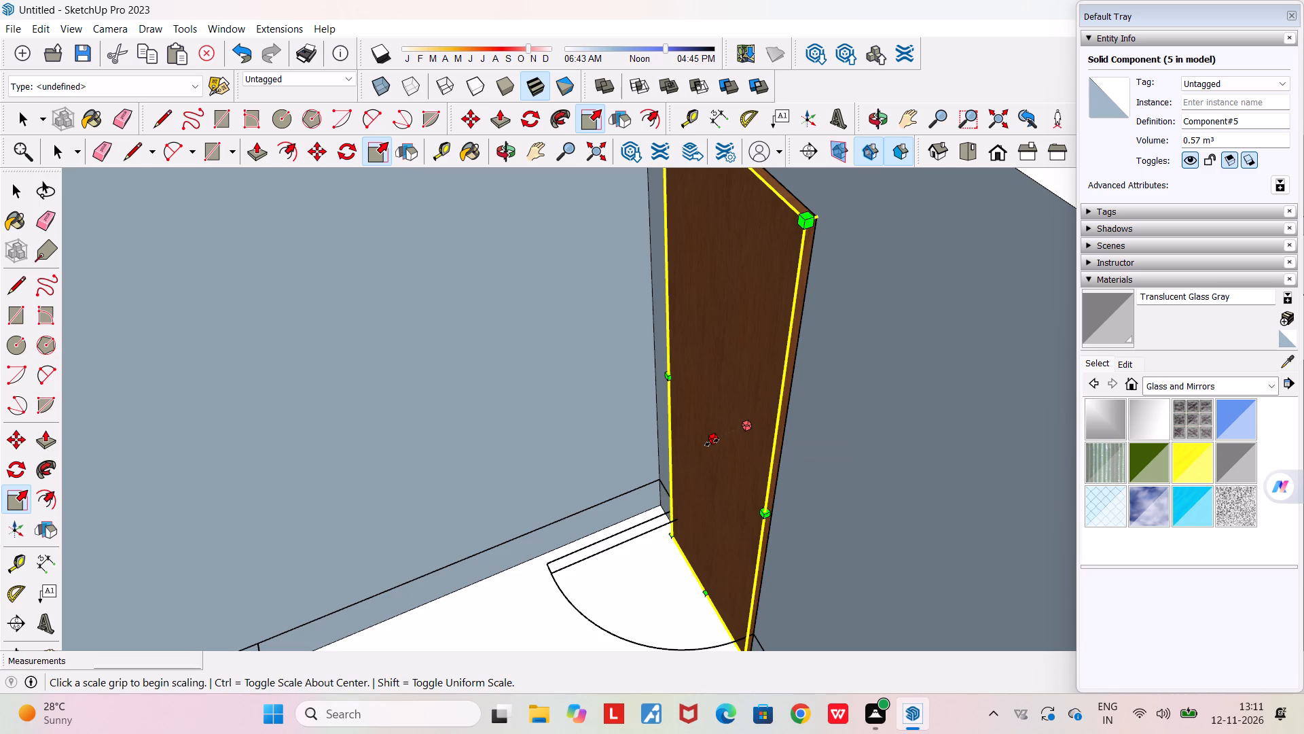
click(727, 437)
middle_drag(749, 461, 446, 415)
scroll(446, 415, down, 10)
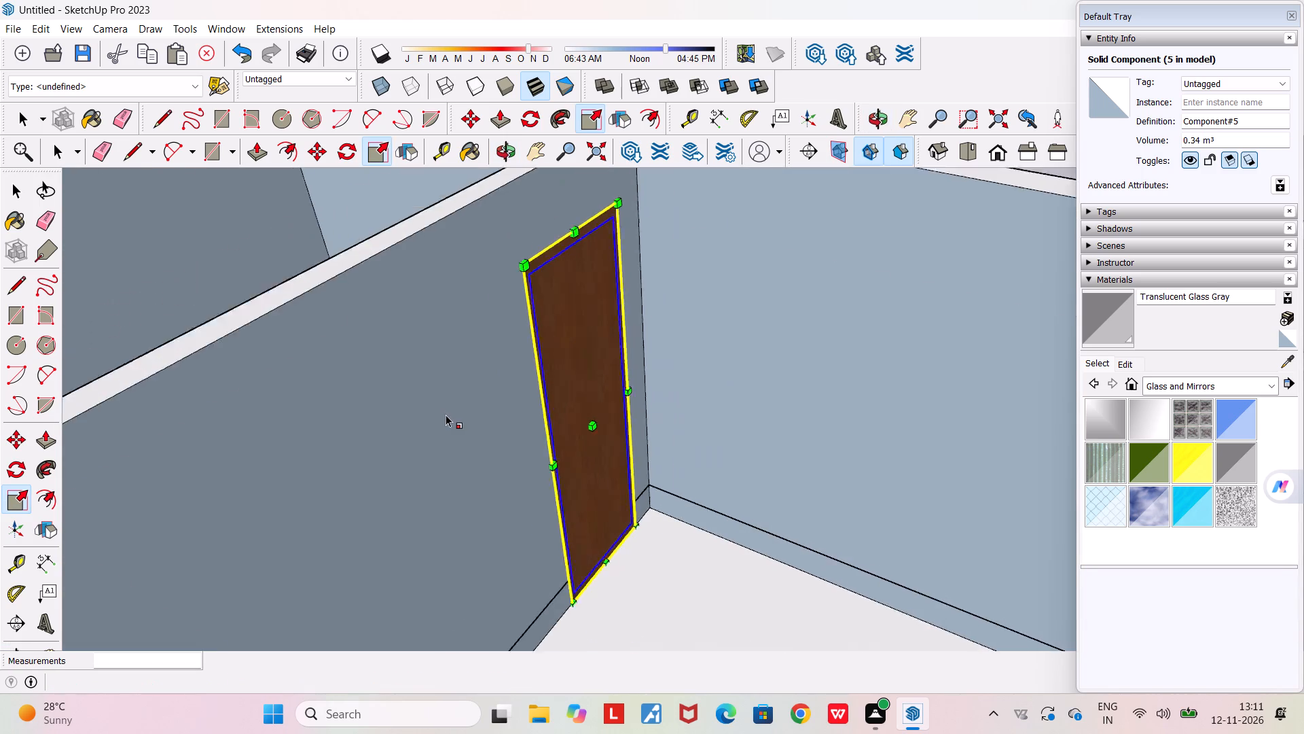
scroll(446, 415, down, 1)
middle_drag(495, 427, 329, 367)
scroll(329, 367, down, 7)
key(Escape)
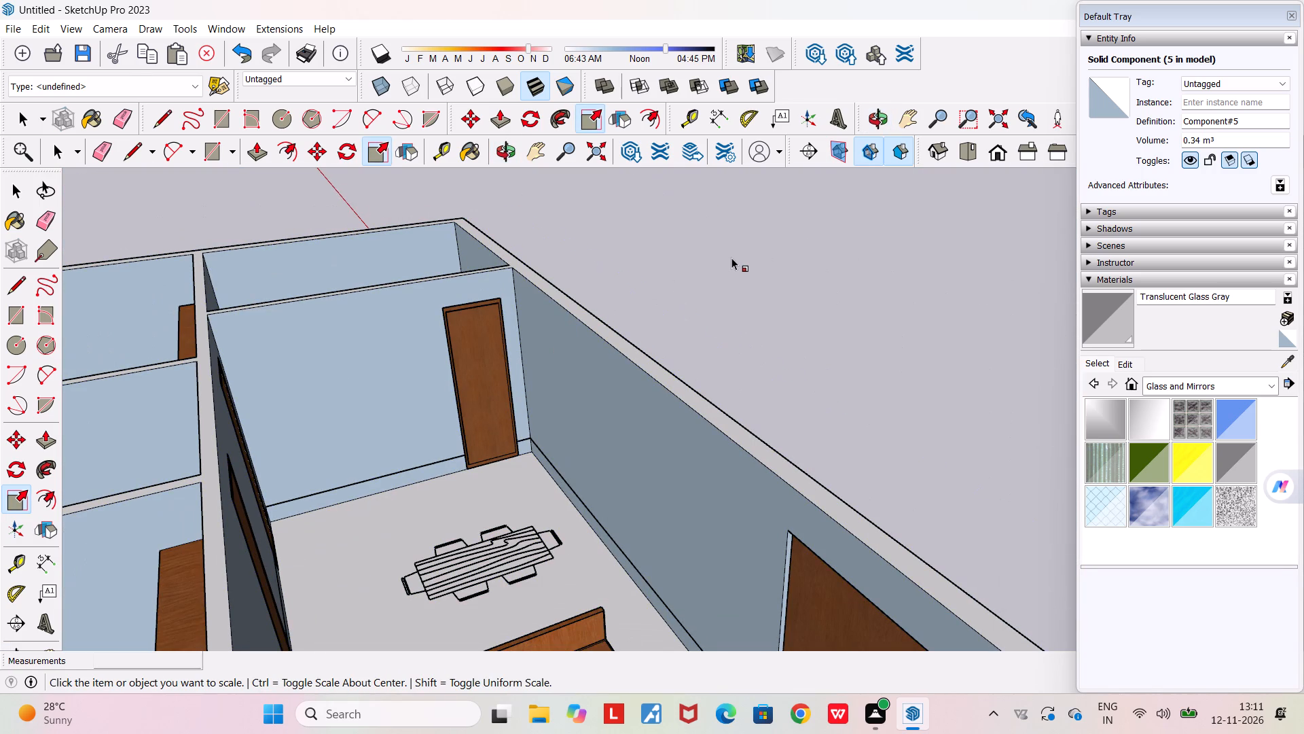
click(733, 257)
key(space)
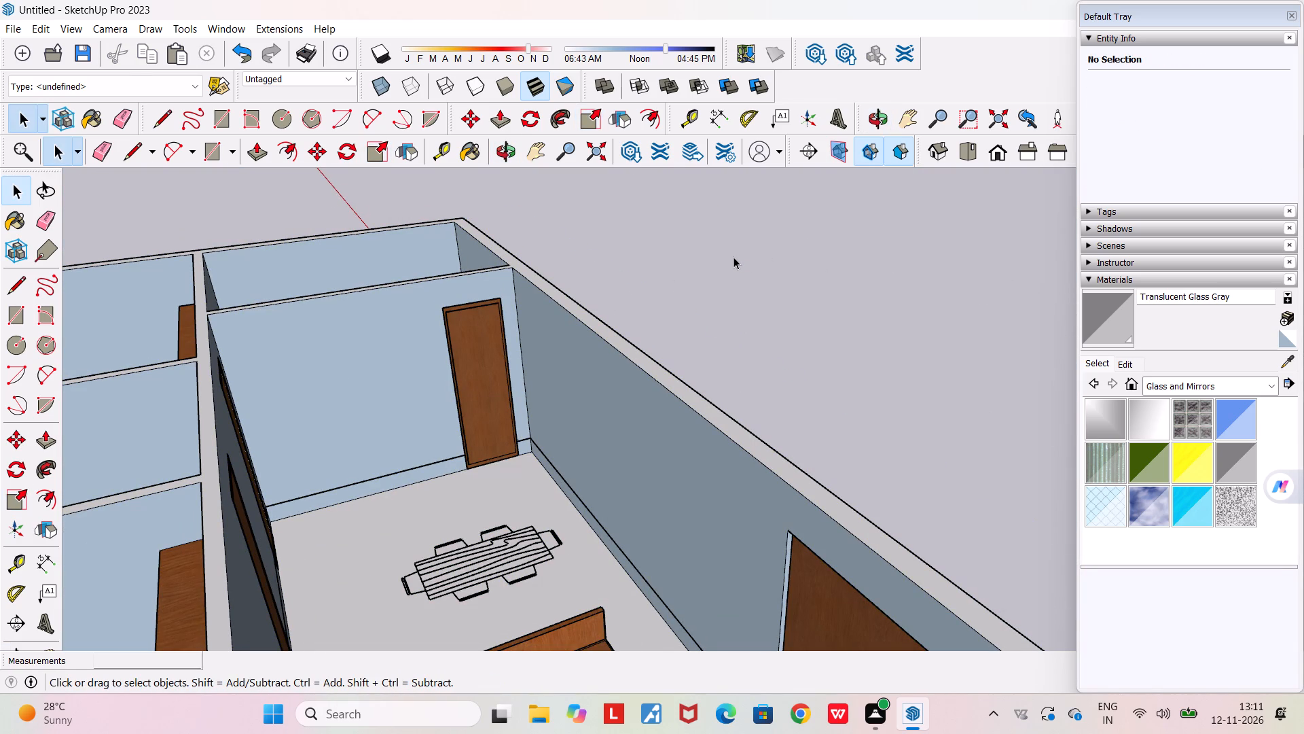
Examine the fitted doors and furnished rooms from above, inside and outside the house.
scroll(732, 256, down, 5)
middle_drag(756, 271, 666, 263)
scroll(666, 263, down, 4)
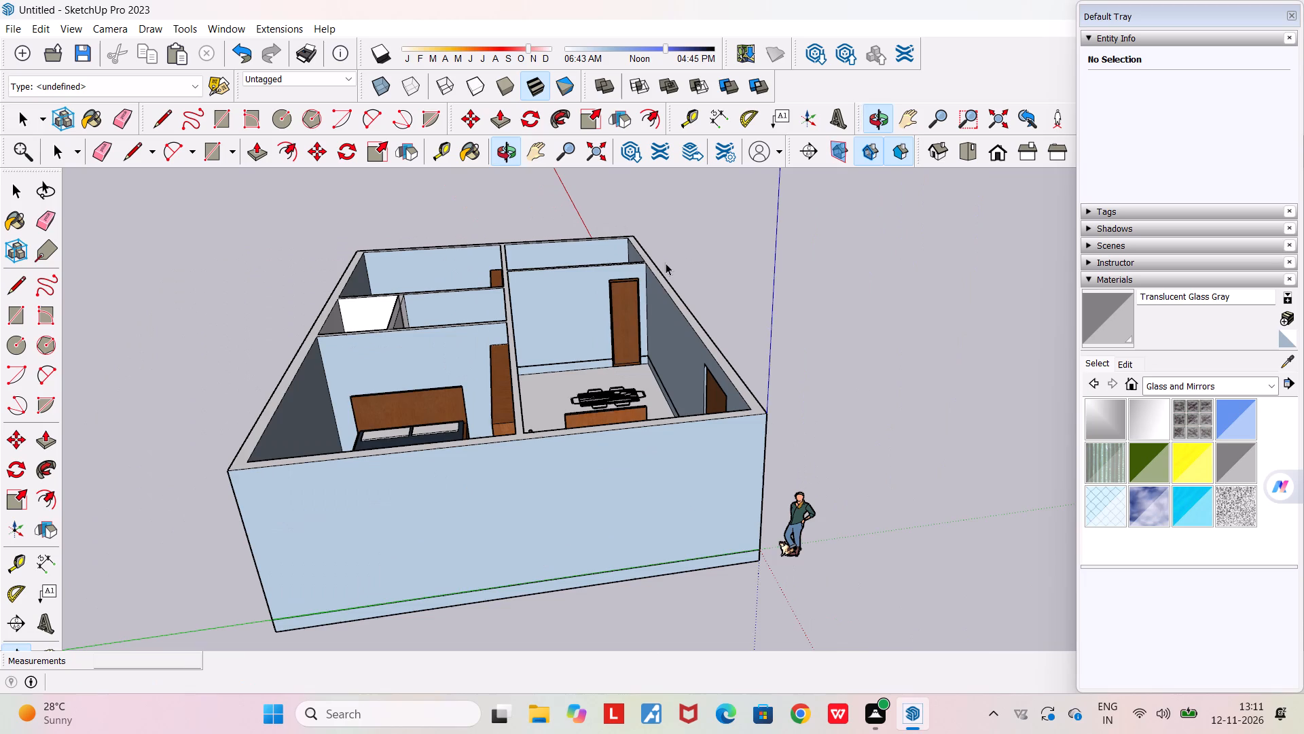
middle_drag(698, 317, 1055, 412)
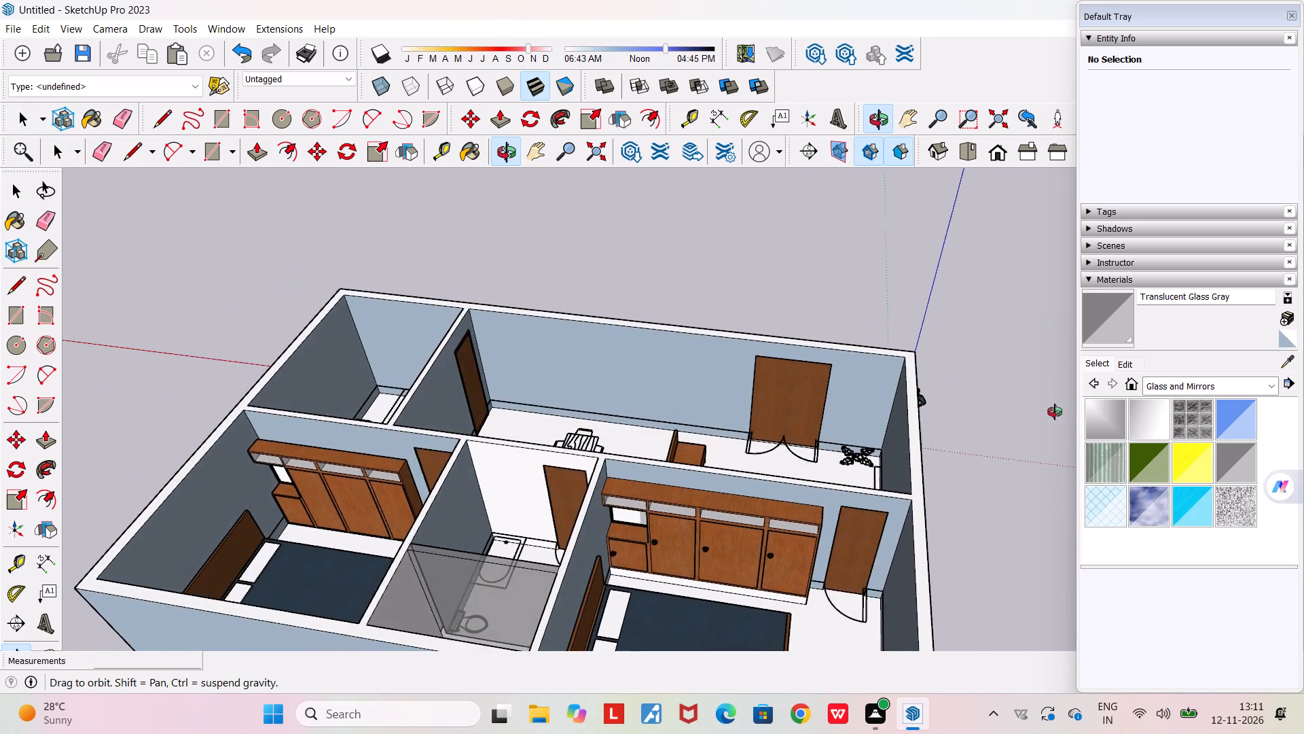
middle_drag(1055, 412, 1012, 388)
scroll(1013, 388, down, 4)
middle_drag(1012, 388, 939, 378)
scroll(859, 507, up, 8)
middle_drag(860, 508, 637, 500)
scroll(637, 500, down, 5)
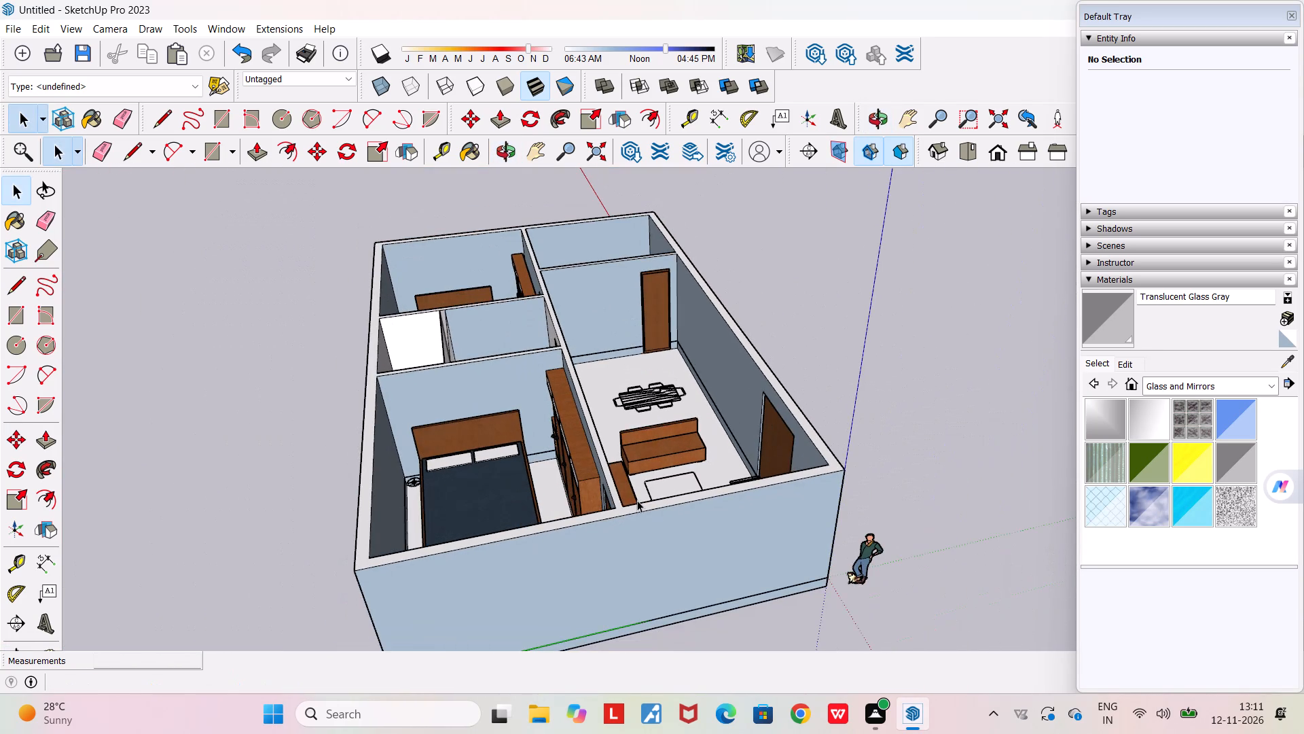
scroll(637, 500, down, 4)
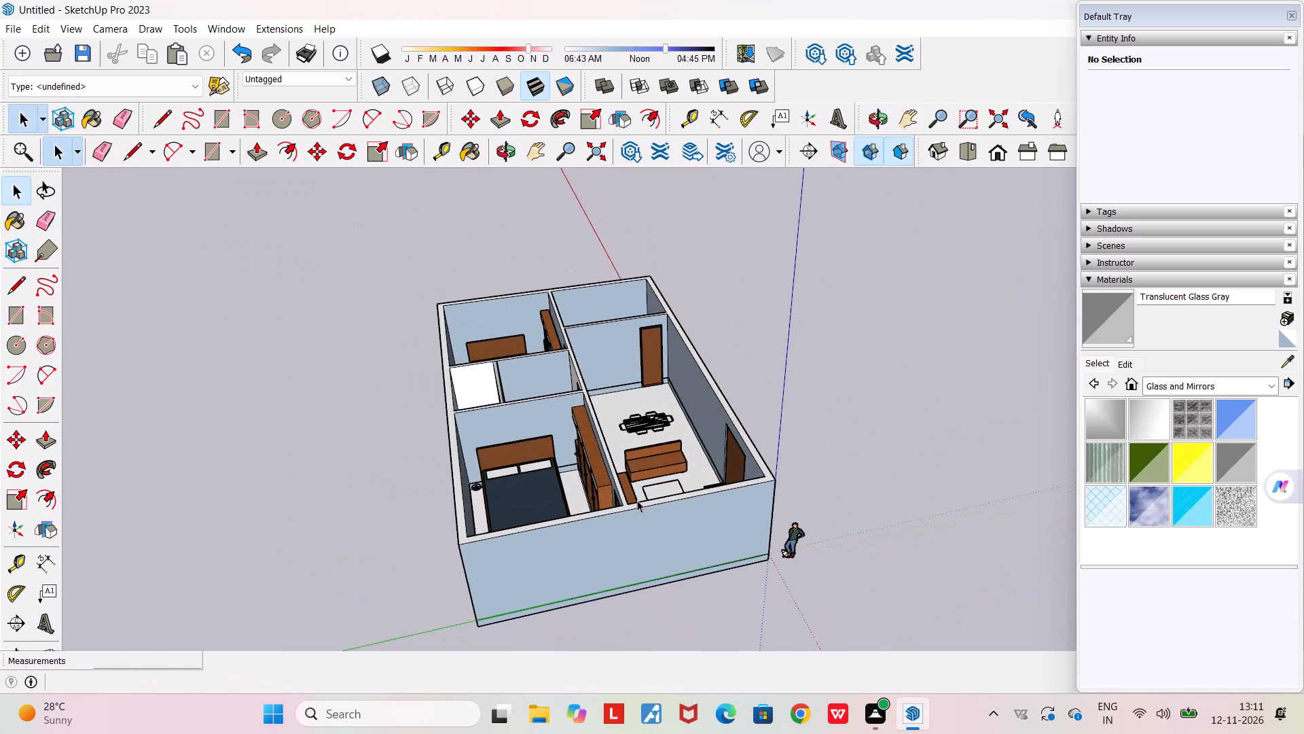
middle_drag(651, 487, 623, 480)
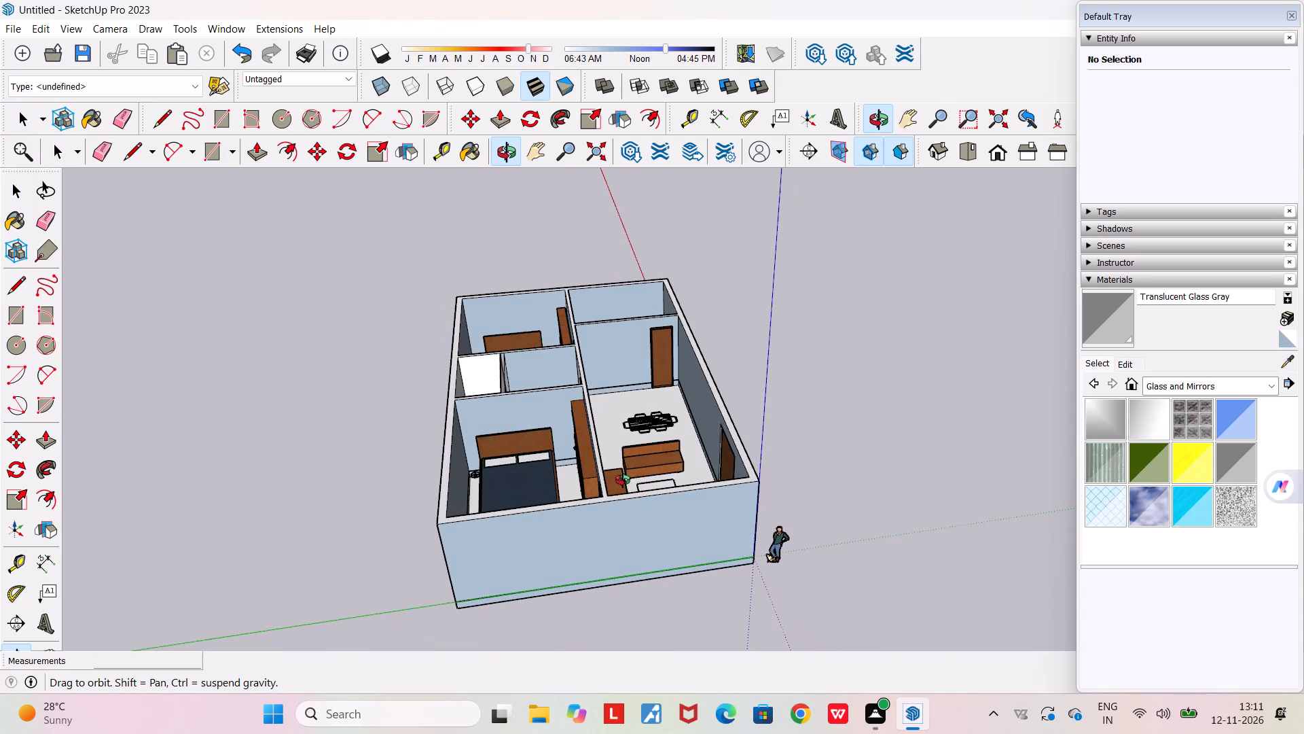
middle_drag(623, 480, 546, 470)
scroll(546, 470, up, 5)
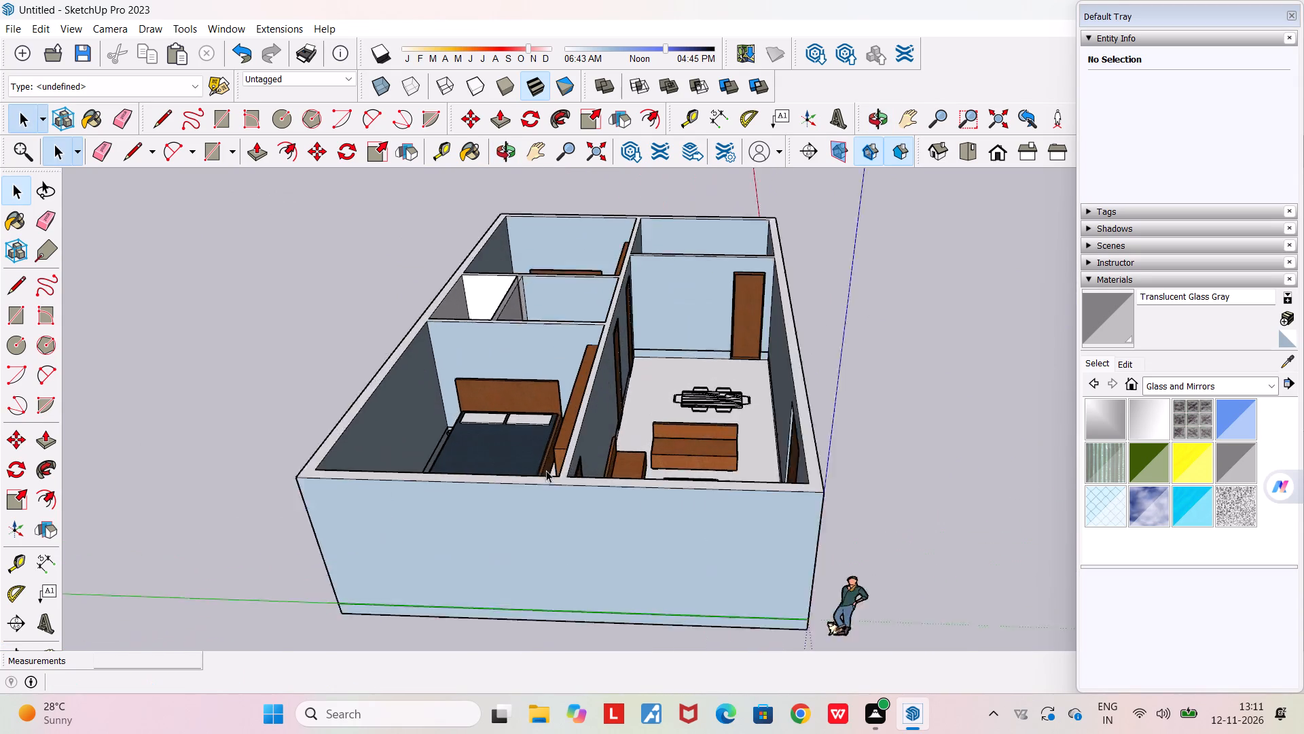
scroll(546, 470, up, 1)
middle_drag(546, 470, 447, 450)
scroll(447, 450, down, 5)
middle_drag(607, 487, 534, 451)
scroll(534, 451, down, 4)
scroll(612, 495, up, 6)
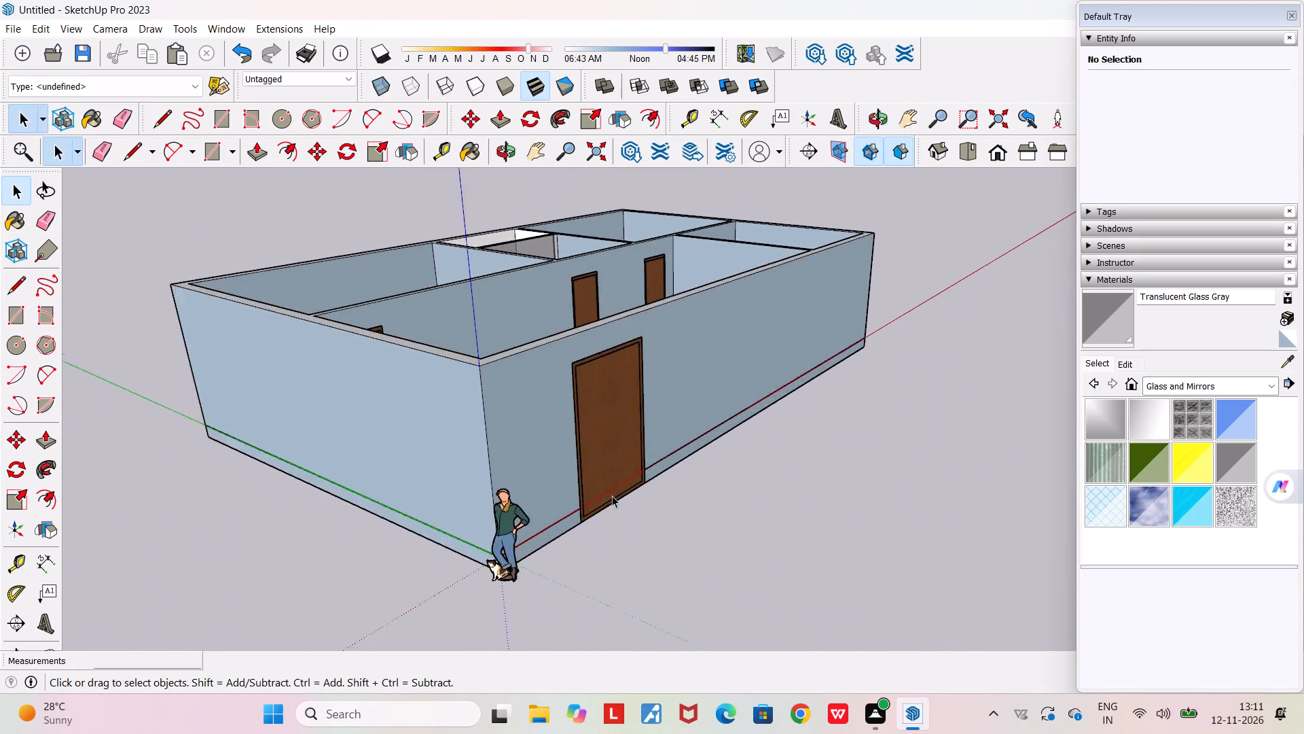
middle_drag(612, 495, 505, 485)
scroll(505, 485, down, 6)
key(Escape)
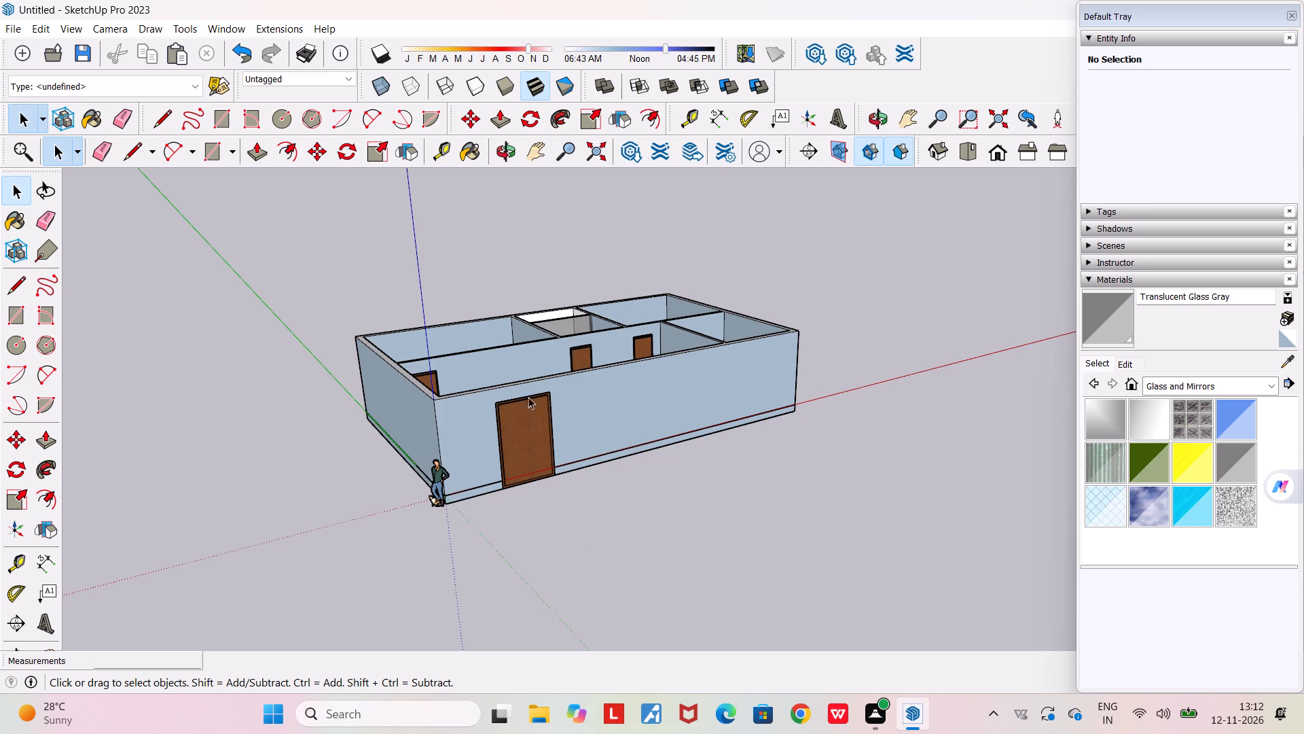
key(space)
Draw a rectangle about 0.64 m by 1.26 m inside the rounded table outline between the two living room sofas.
scroll(702, 513, down, 3)
middle_drag(700, 514, 854, 578)
scroll(700, 514, up, 1)
scroll(854, 578, down, 5)
middle_drag(820, 548, 914, 604)
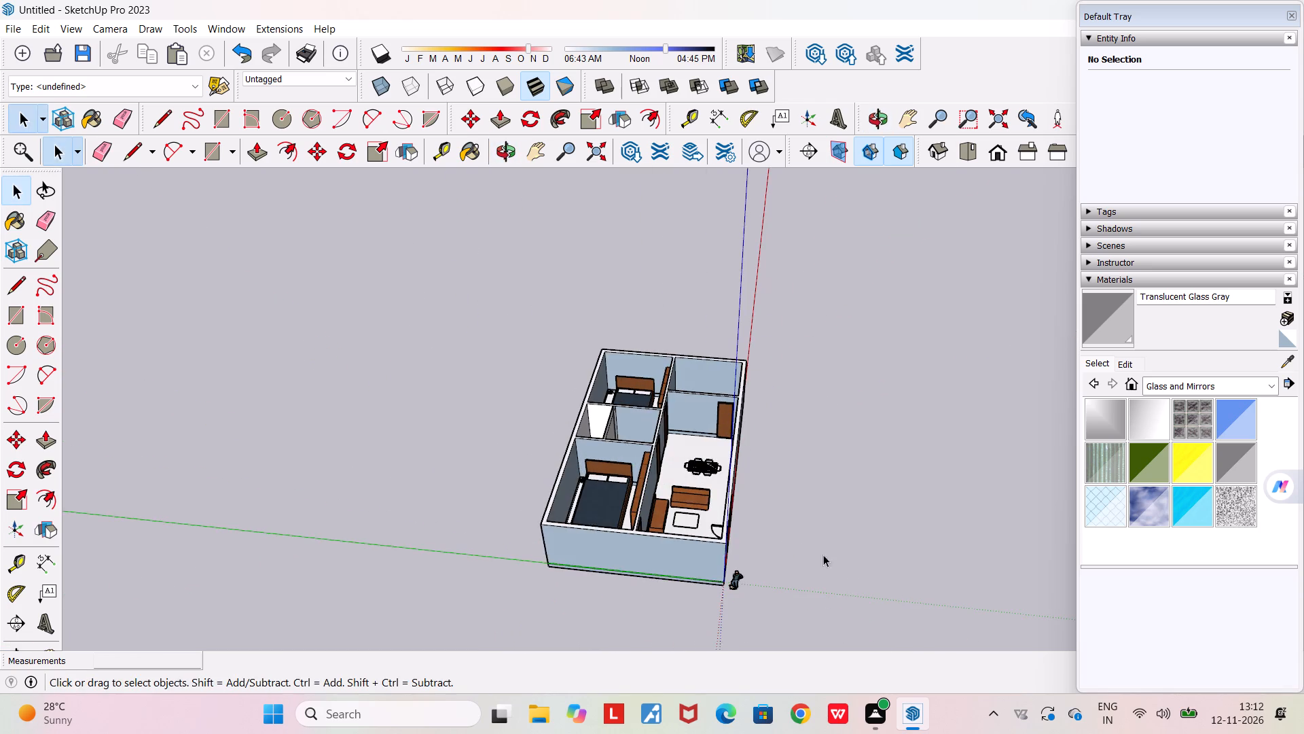
scroll(763, 536, up, 4)
middle_drag(761, 535, 854, 534)
scroll(769, 497, up, 6)
middle_drag(753, 493, 586, 448)
scroll(556, 521, up, 5)
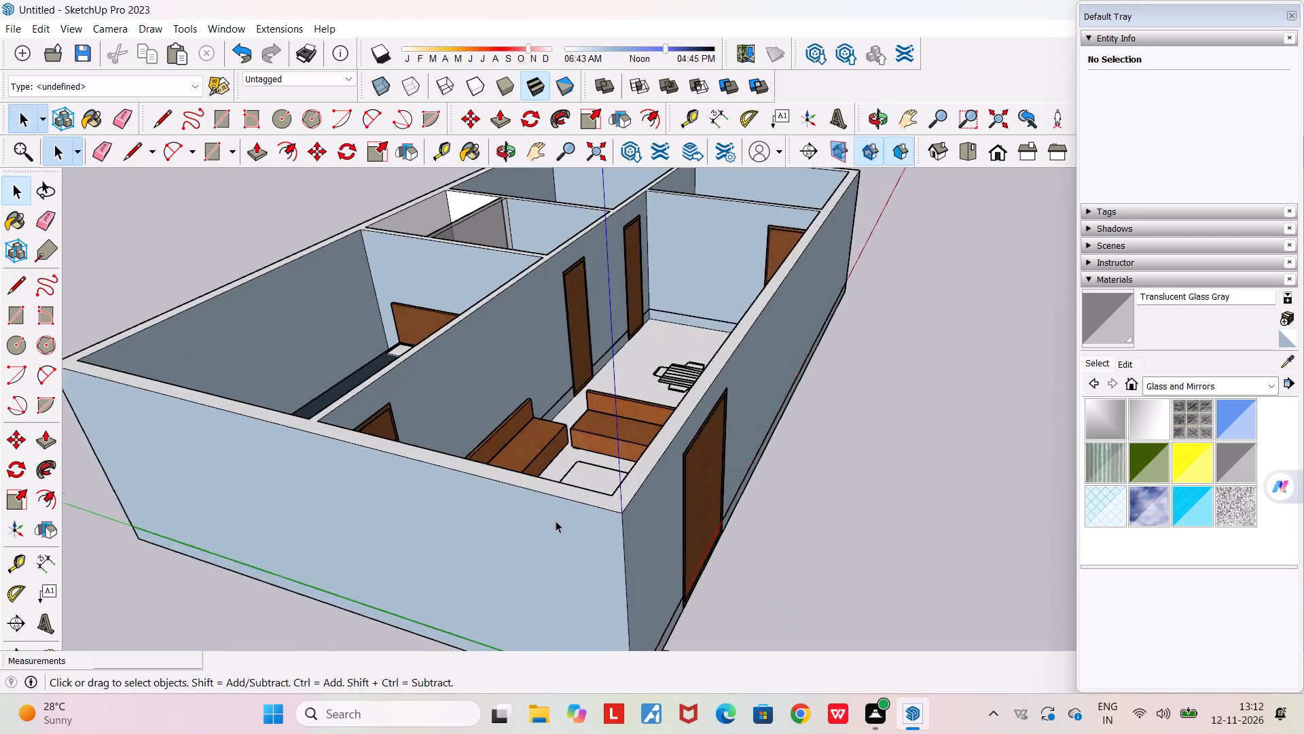
middle_drag(556, 521, 607, 574)
scroll(570, 493, up, 1)
middle_drag(570, 493, 613, 517)
scroll(613, 517, up, 1)
middle_drag(617, 520, 674, 550)
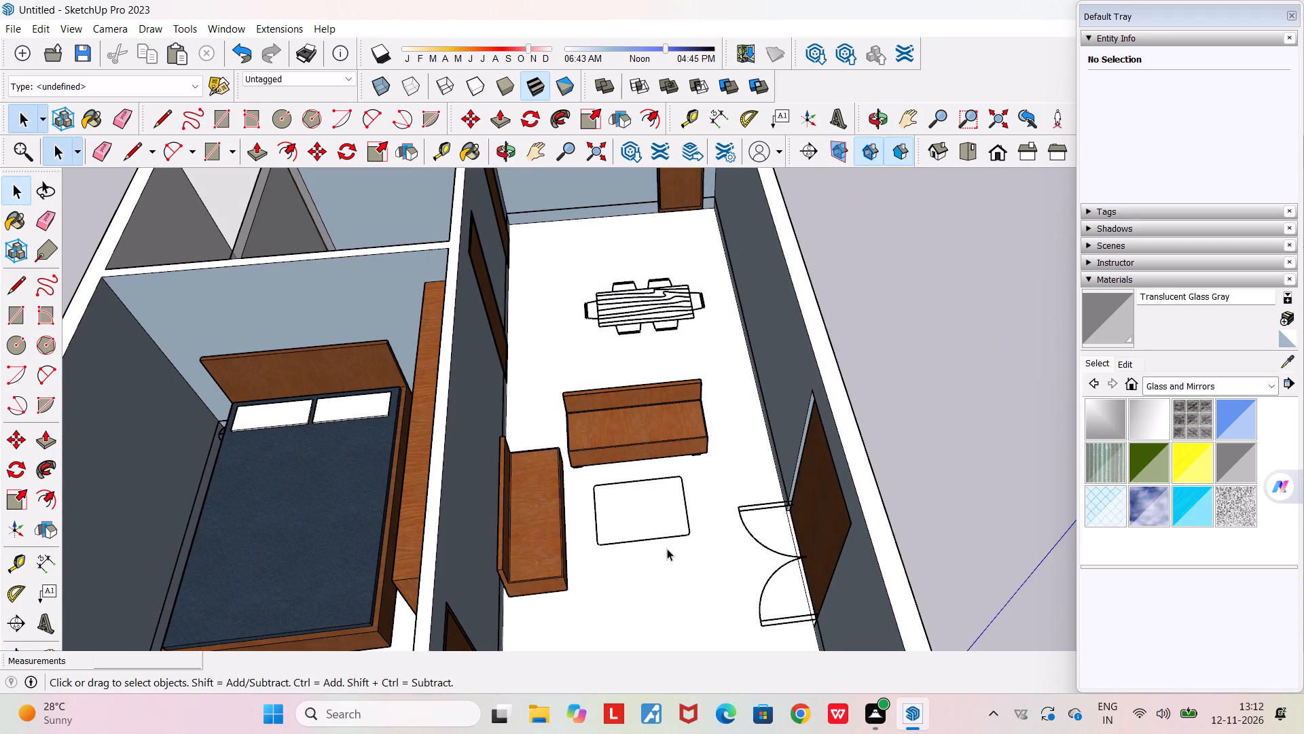
click(228, 116)
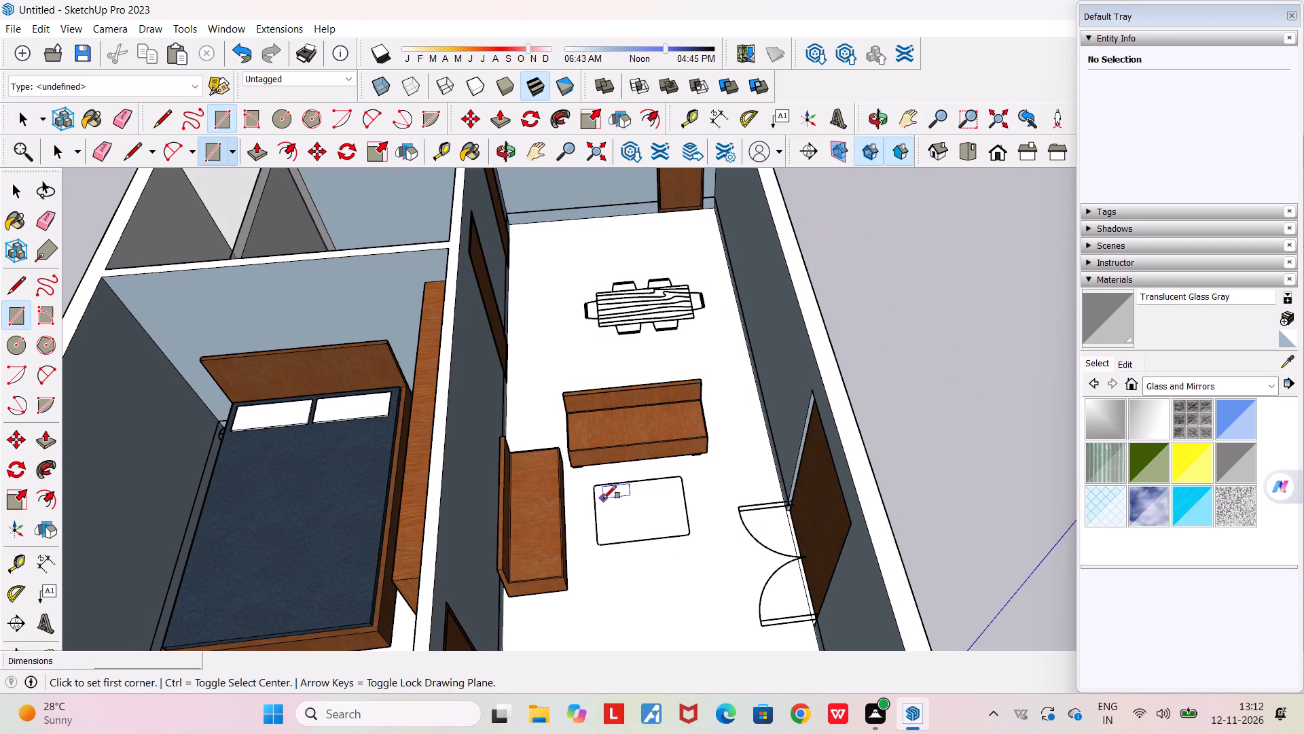
scroll(609, 509, up, 5)
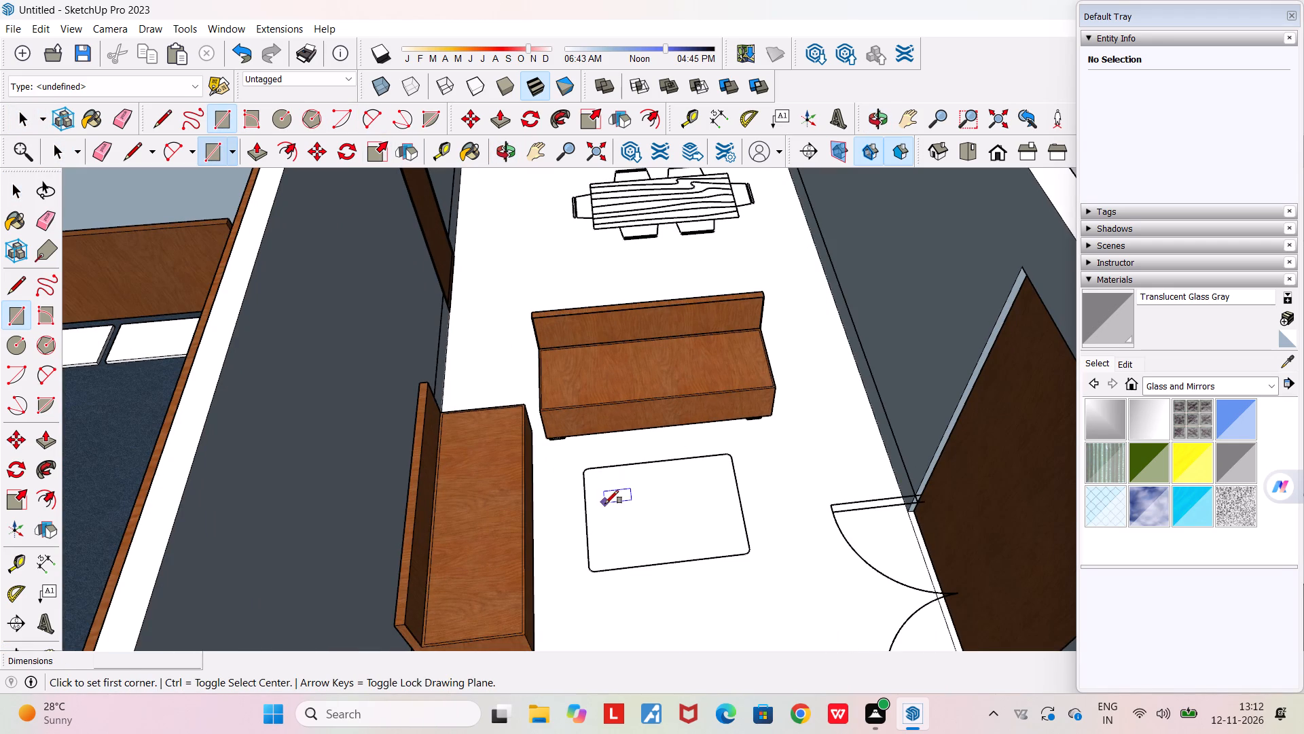
click(598, 489)
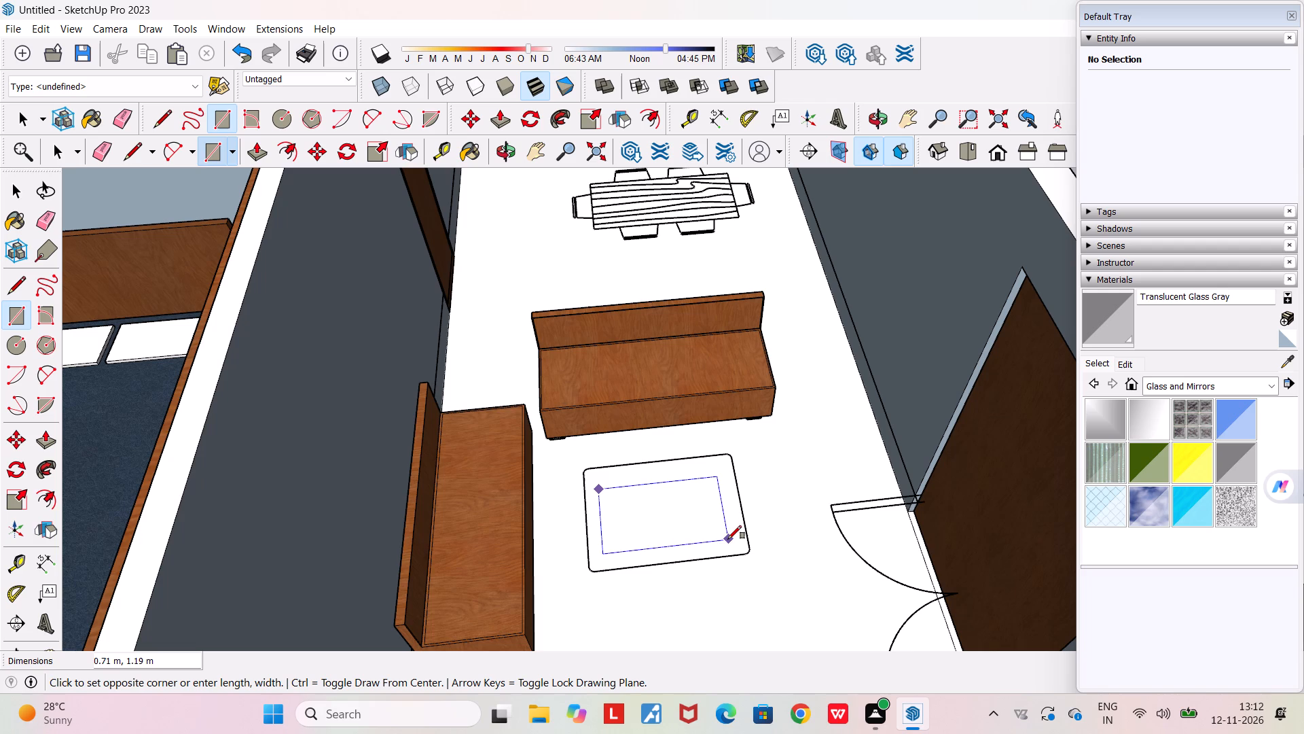
click(734, 532)
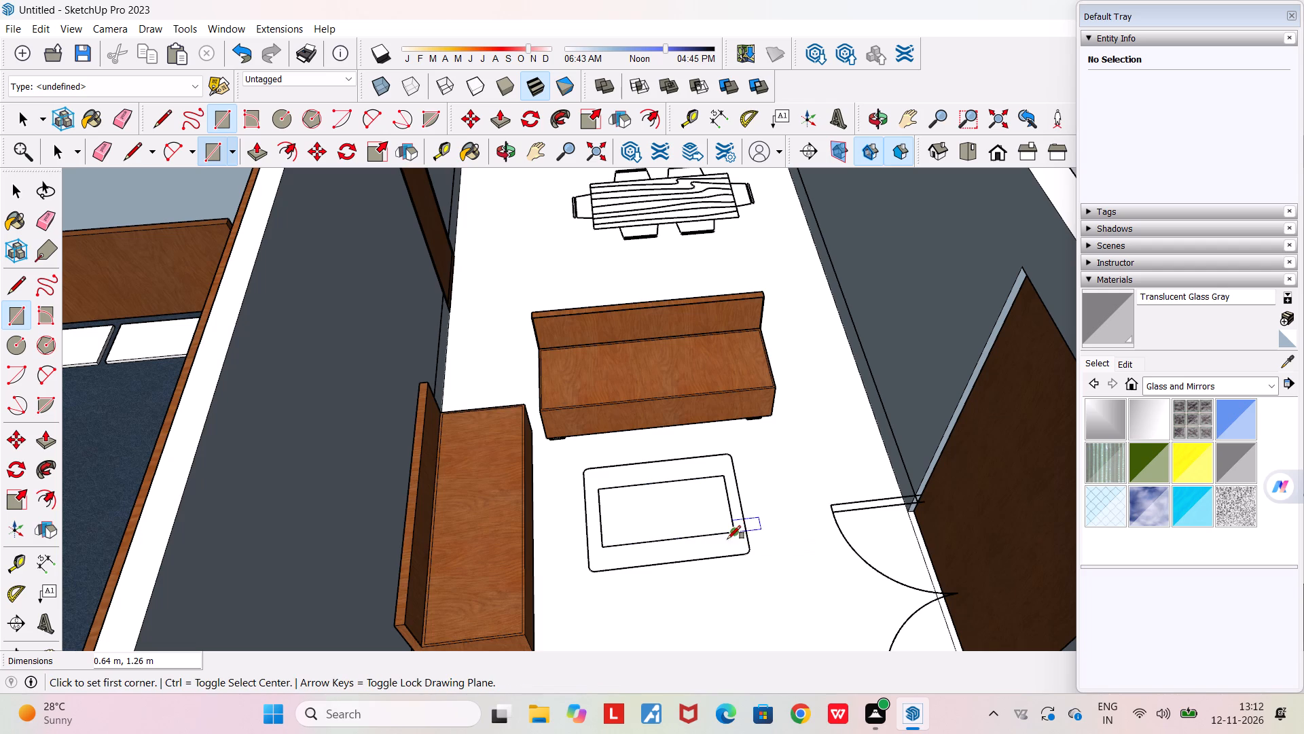
key(space)
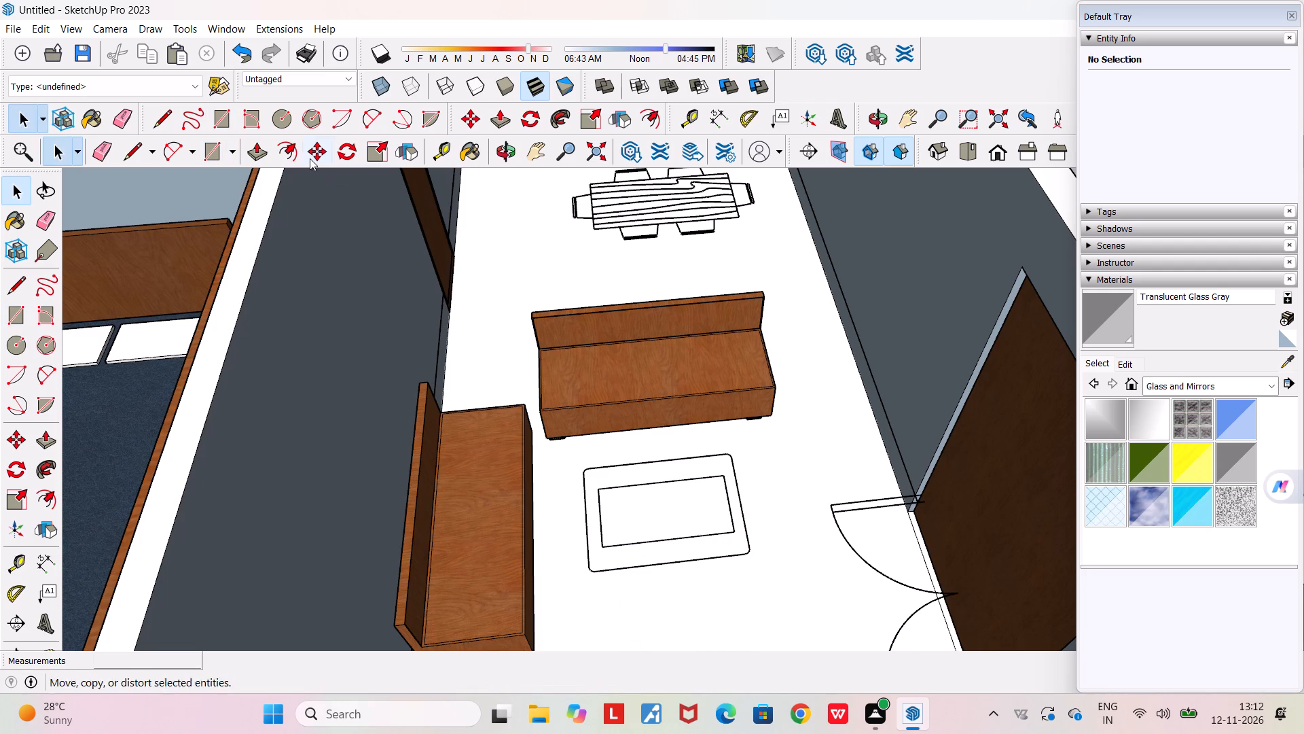
Push/Pull the rectangle between the sofas upward to form a solid table block.
click(263, 143)
click(658, 512)
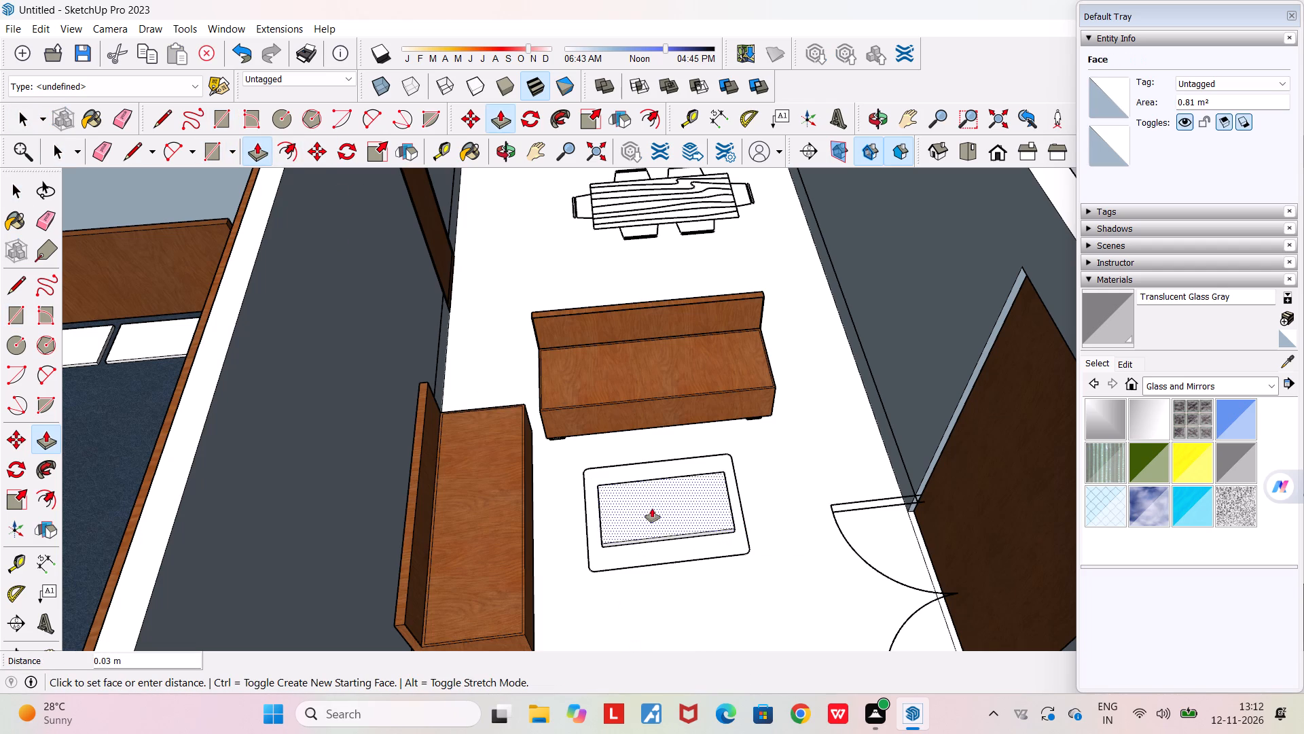
click(653, 470)
Push/Pull the table block's sides outward: long faces about 0.23 m and 0.05 m, and one end about 0.02 m.
click(662, 519)
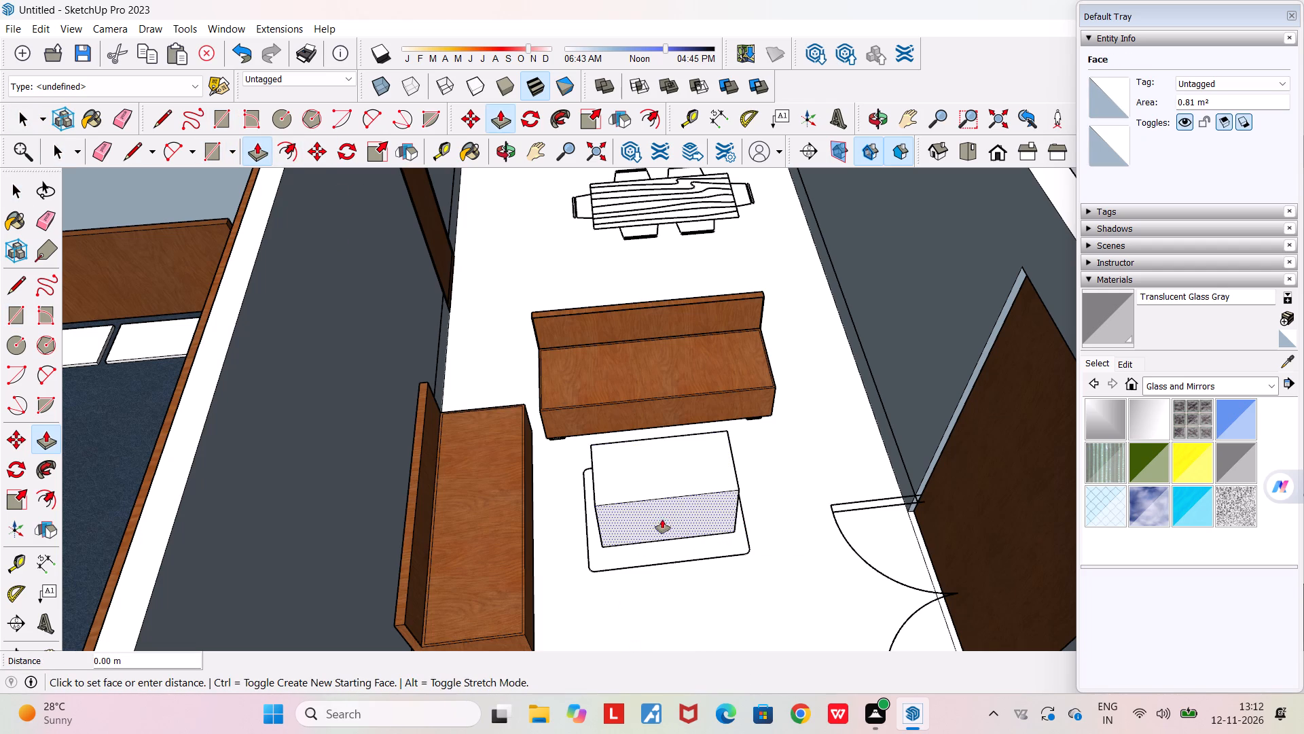
click(664, 542)
middle_drag(628, 514, 900, 487)
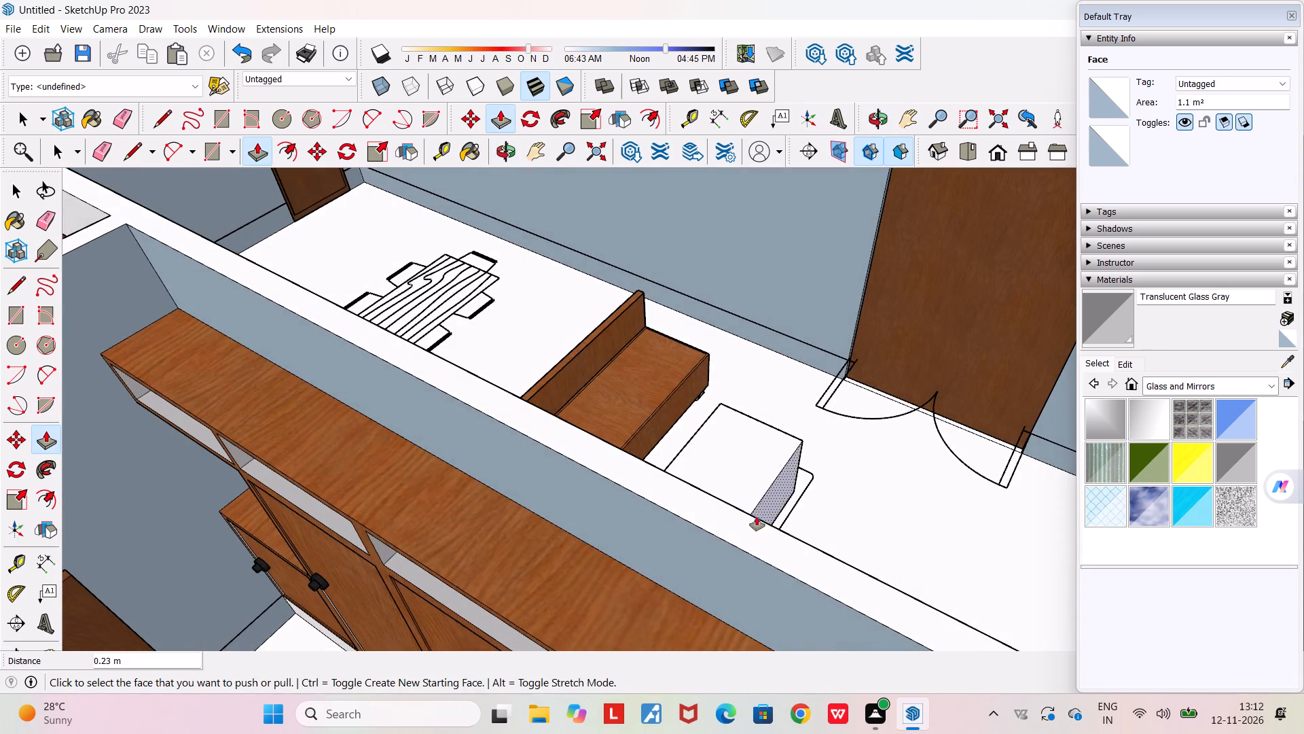
middle_drag(757, 517, 647, 549)
scroll(687, 535, up, 6)
click(695, 503)
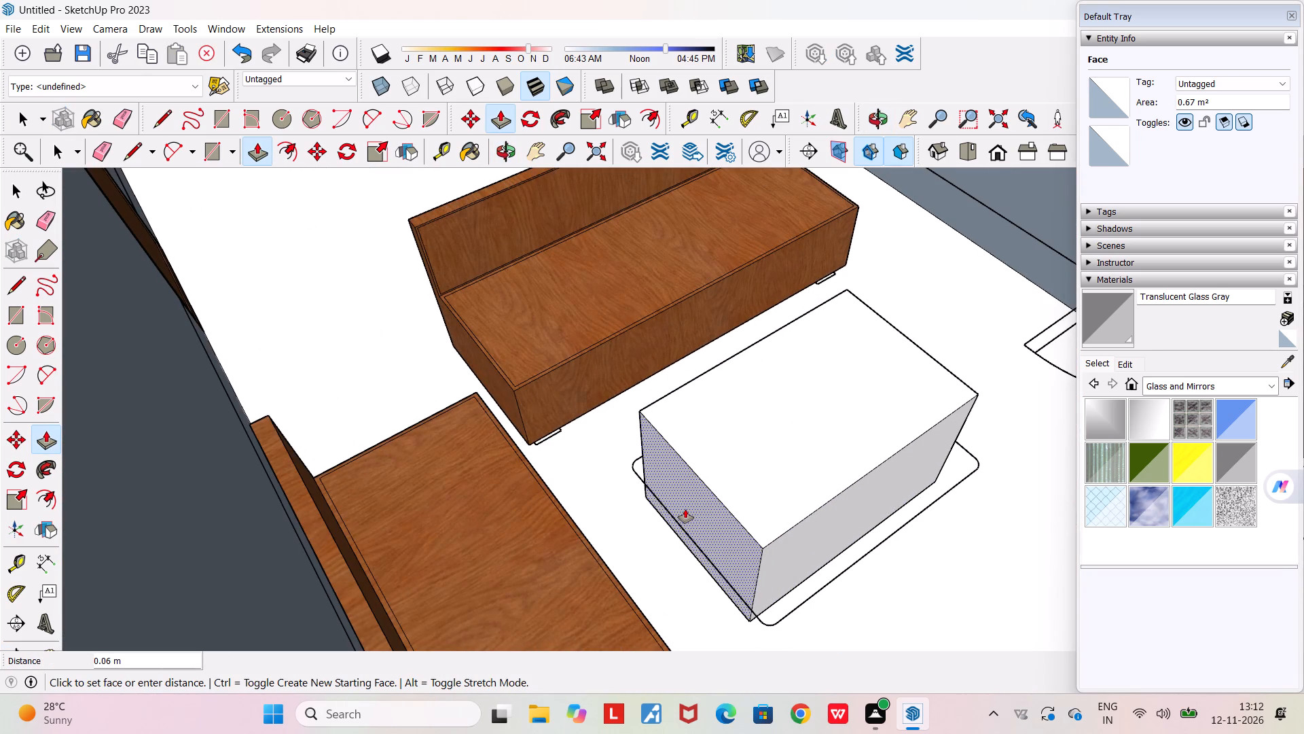
click(693, 508)
middle_drag(695, 506, 1157, 548)
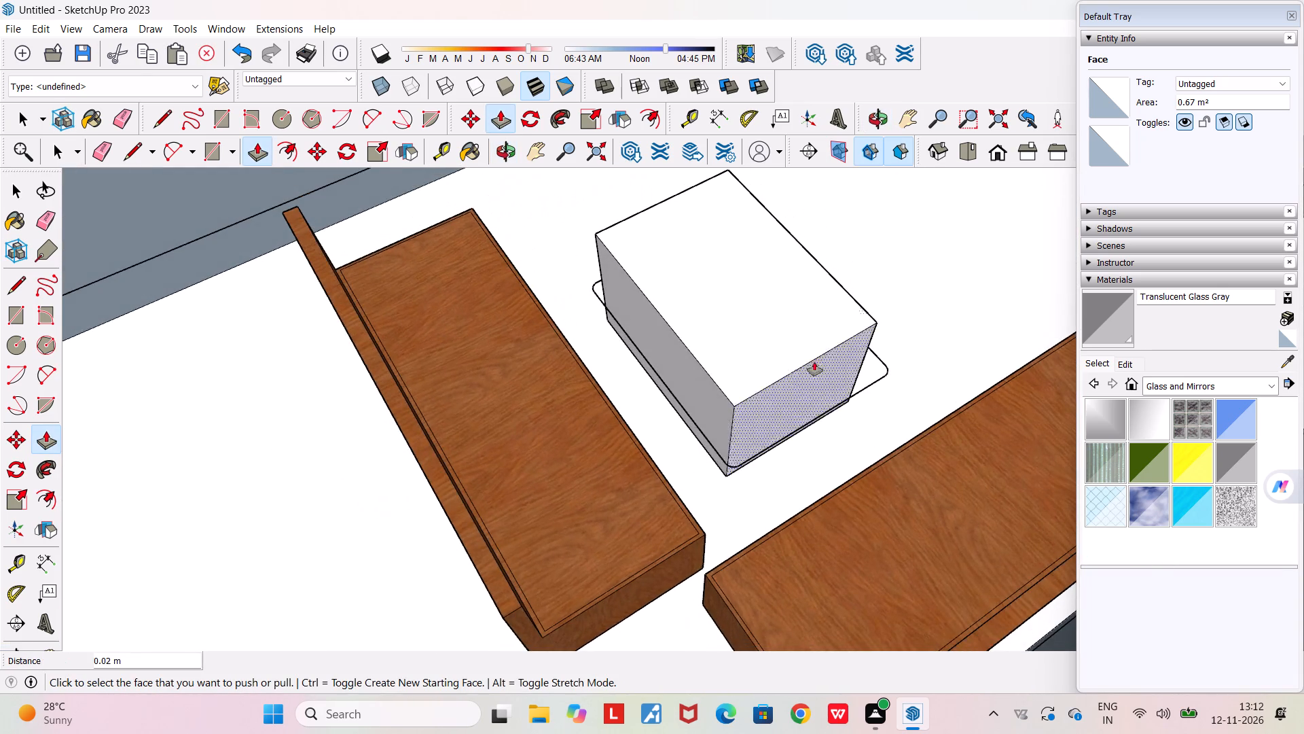
scroll(666, 328, up, 5)
middle_drag(659, 327, 603, 324)
click(645, 345)
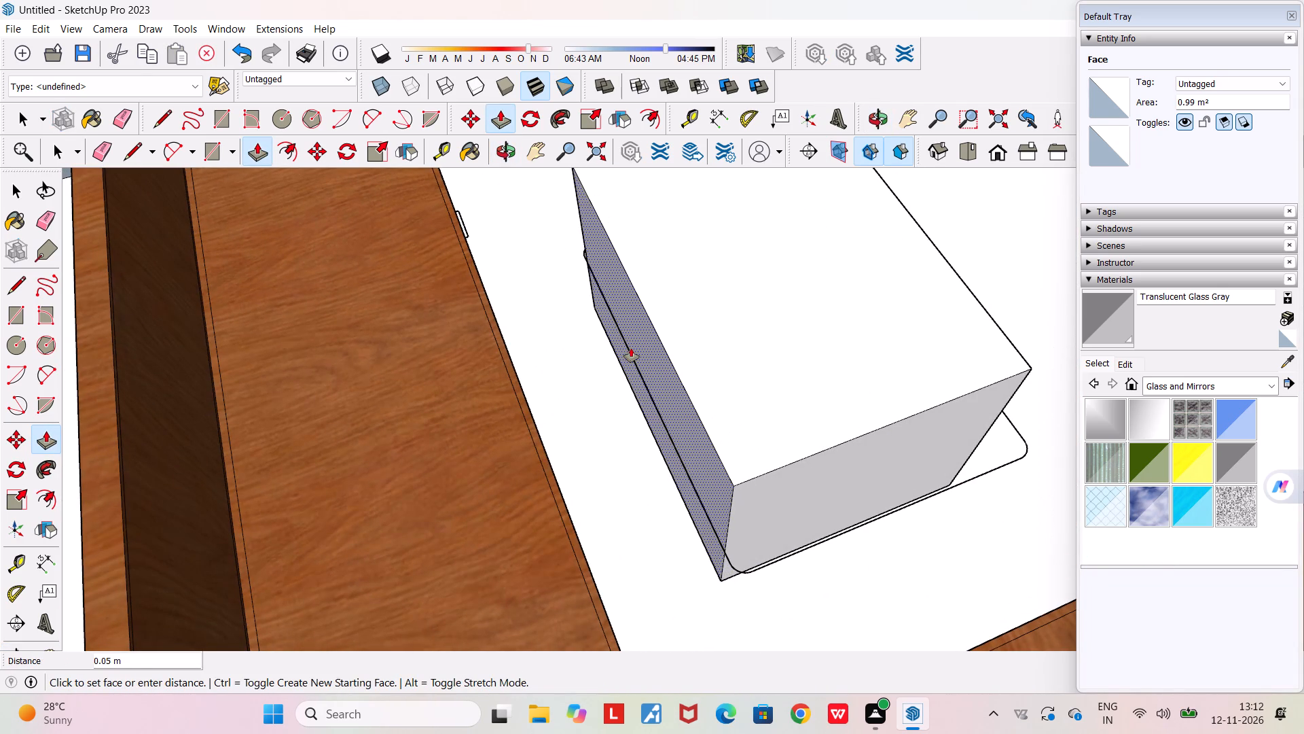
click(631, 348)
Push/Pull the top face of the living room table block downward by about 0.15 m.
middle_drag(675, 344, 630, 336)
scroll(630, 336, down, 7)
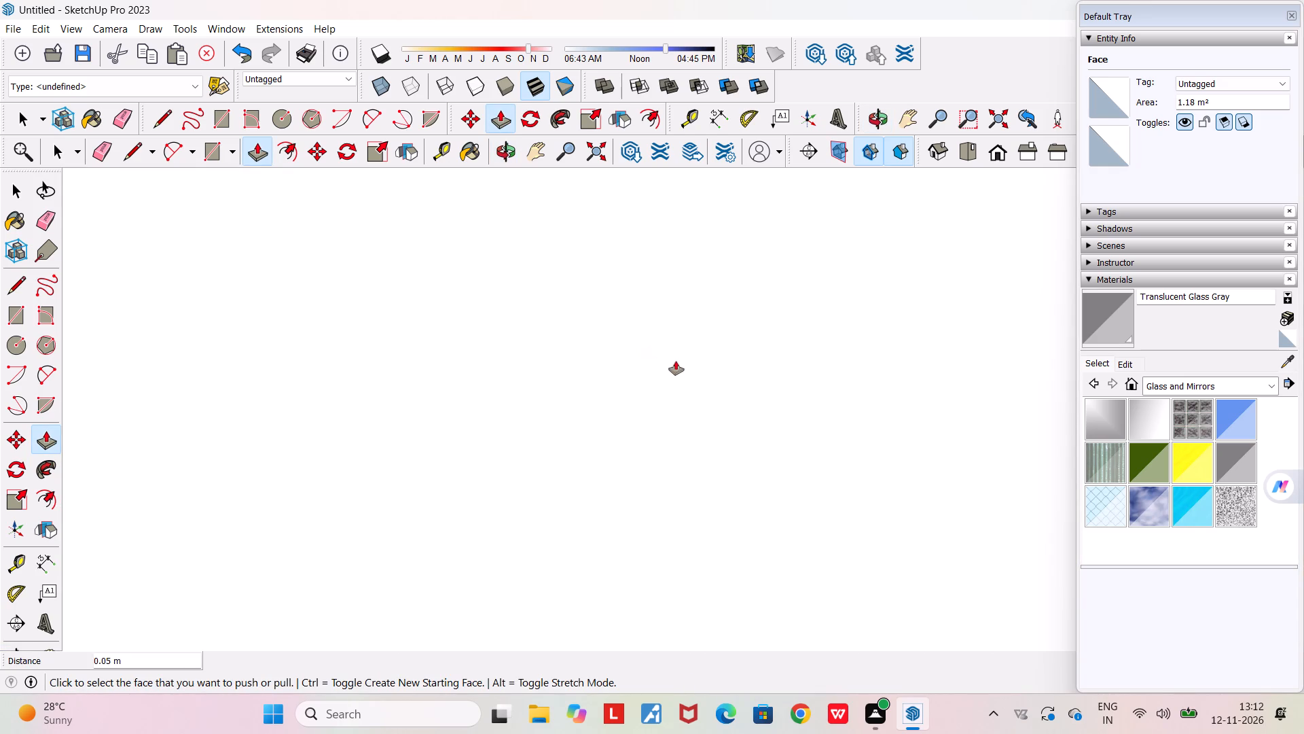
middle_drag(683, 364, 416, 364)
scroll(416, 364, down, 5)
click(996, 118)
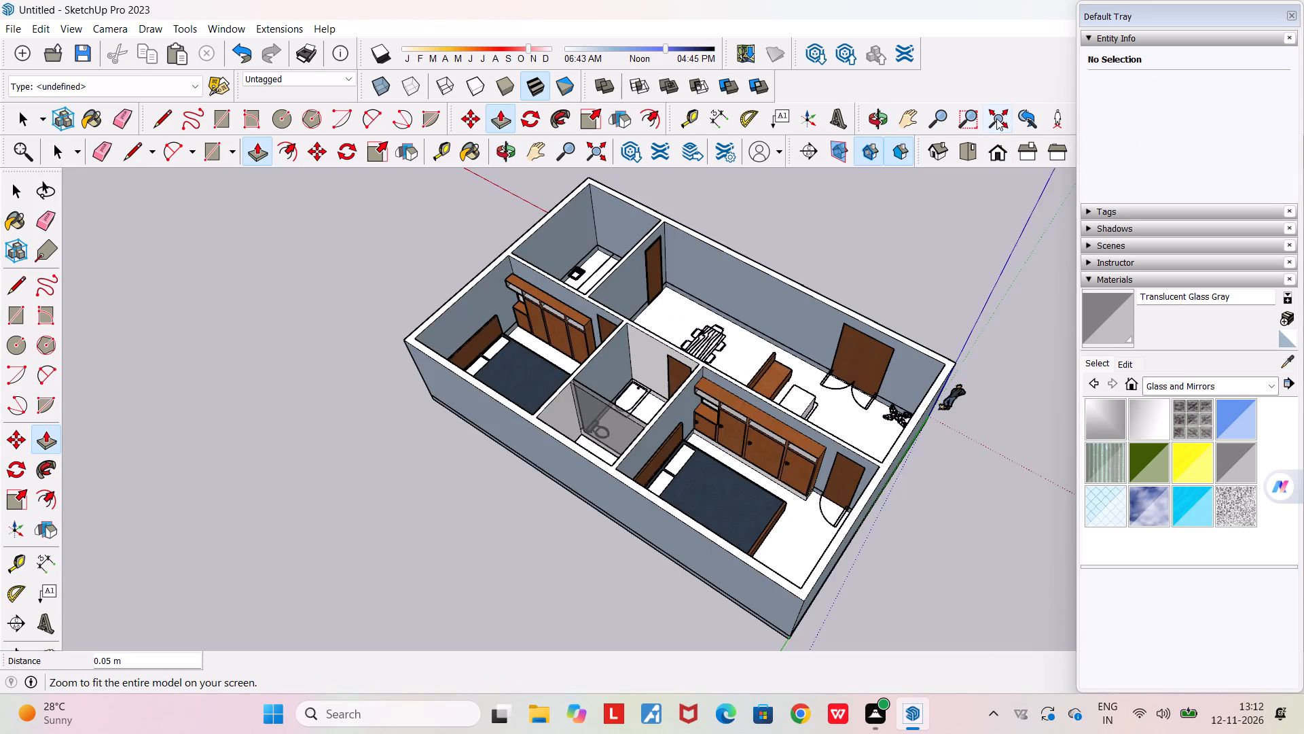
middle_drag(764, 319, 486, 257)
scroll(794, 540, up, 6)
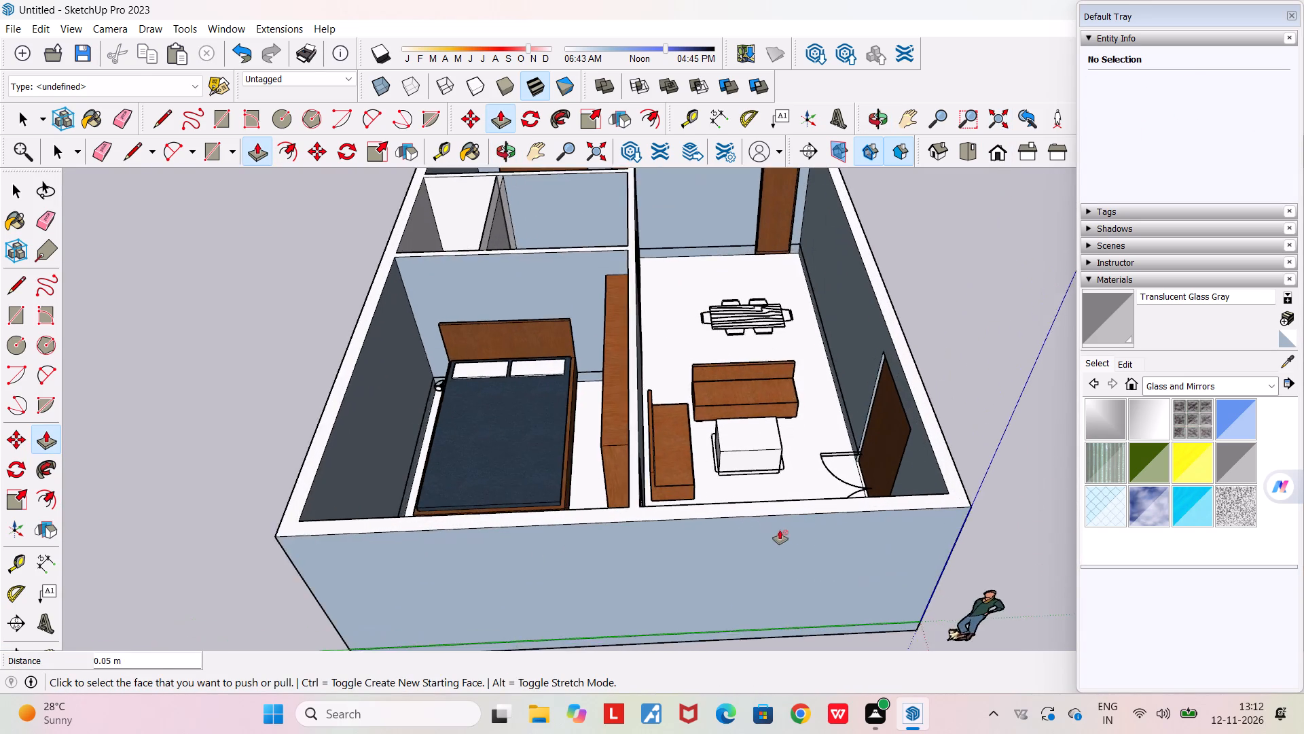
middle_drag(769, 525, 513, 444)
scroll(690, 361, up, 1)
middle_drag(695, 364, 710, 423)
scroll(689, 489, up, 8)
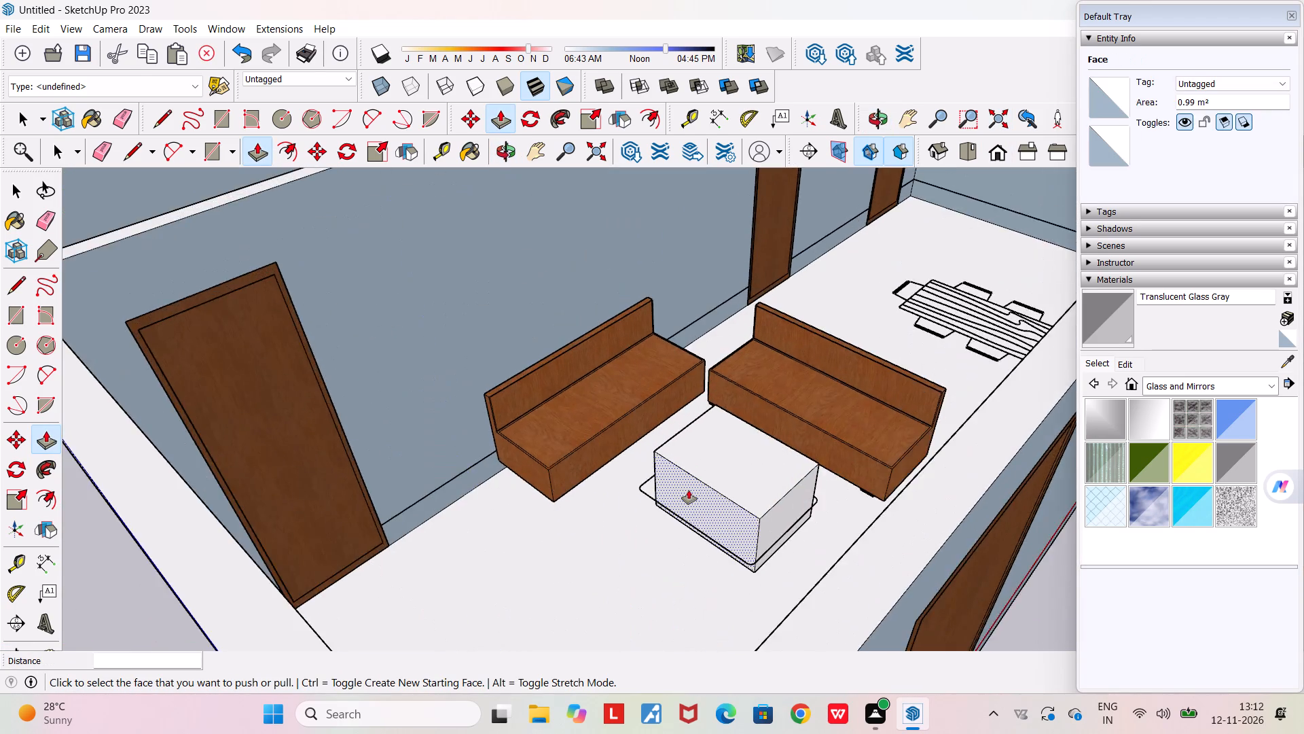
scroll(689, 490, up, 4)
click(738, 435)
click(739, 456)
Examine the table block and both sofas from low angles to check their heights and how they sit on the floor.
scroll(777, 506, up, 1)
middle_drag(776, 506, 721, 491)
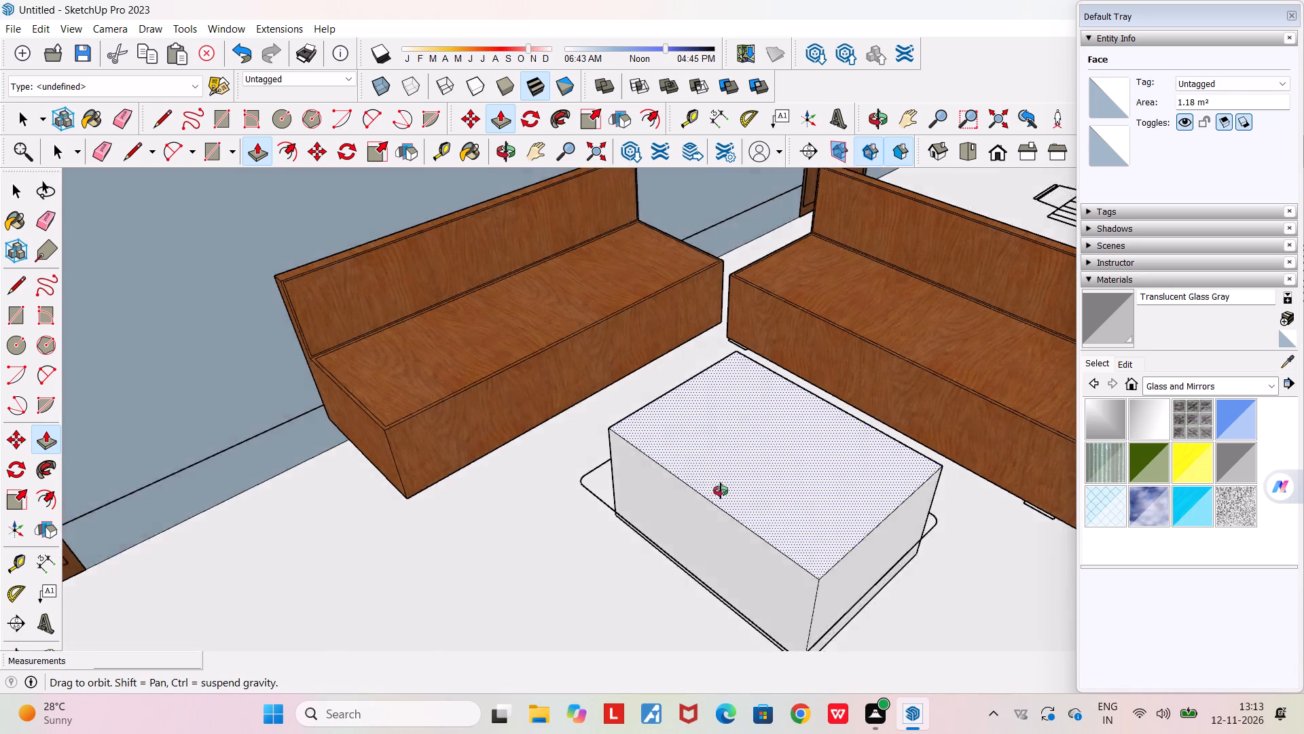
middle_drag(721, 491, 833, 494)
scroll(833, 494, down, 4)
scroll(833, 495, up, 4)
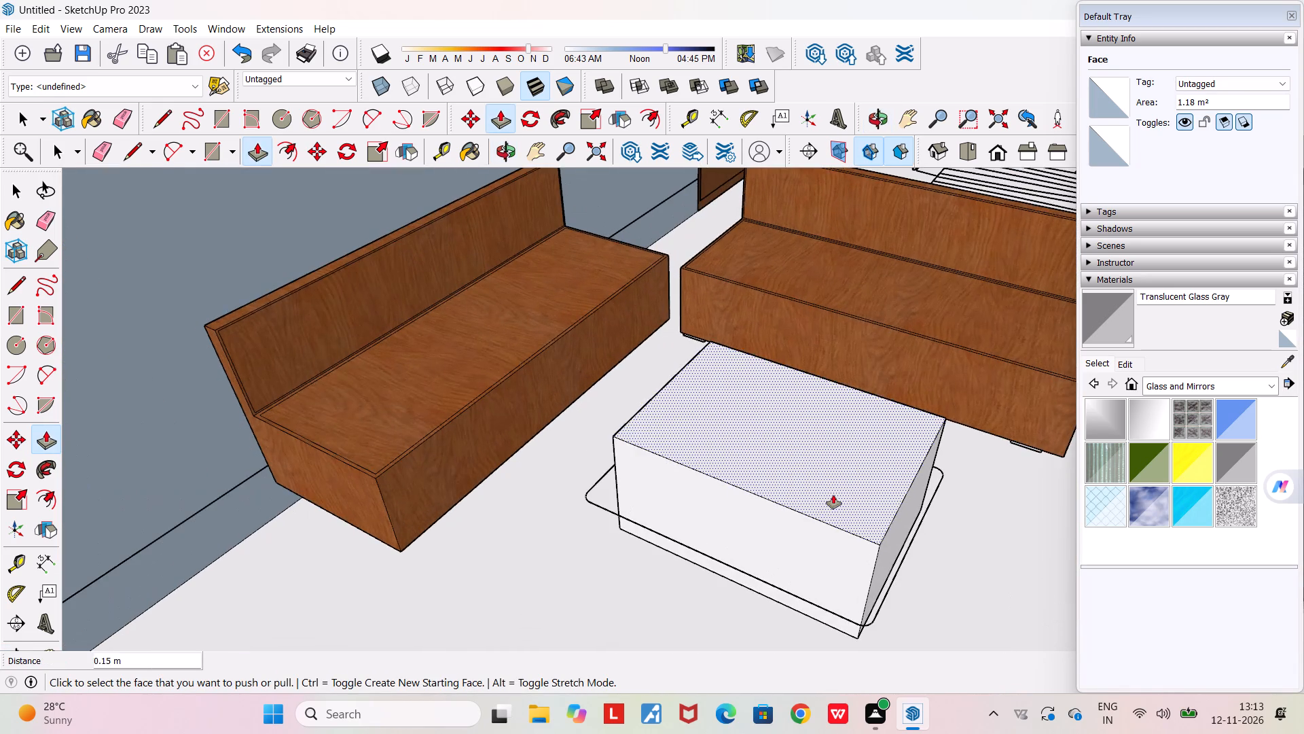
middle_drag(833, 495, 998, 348)
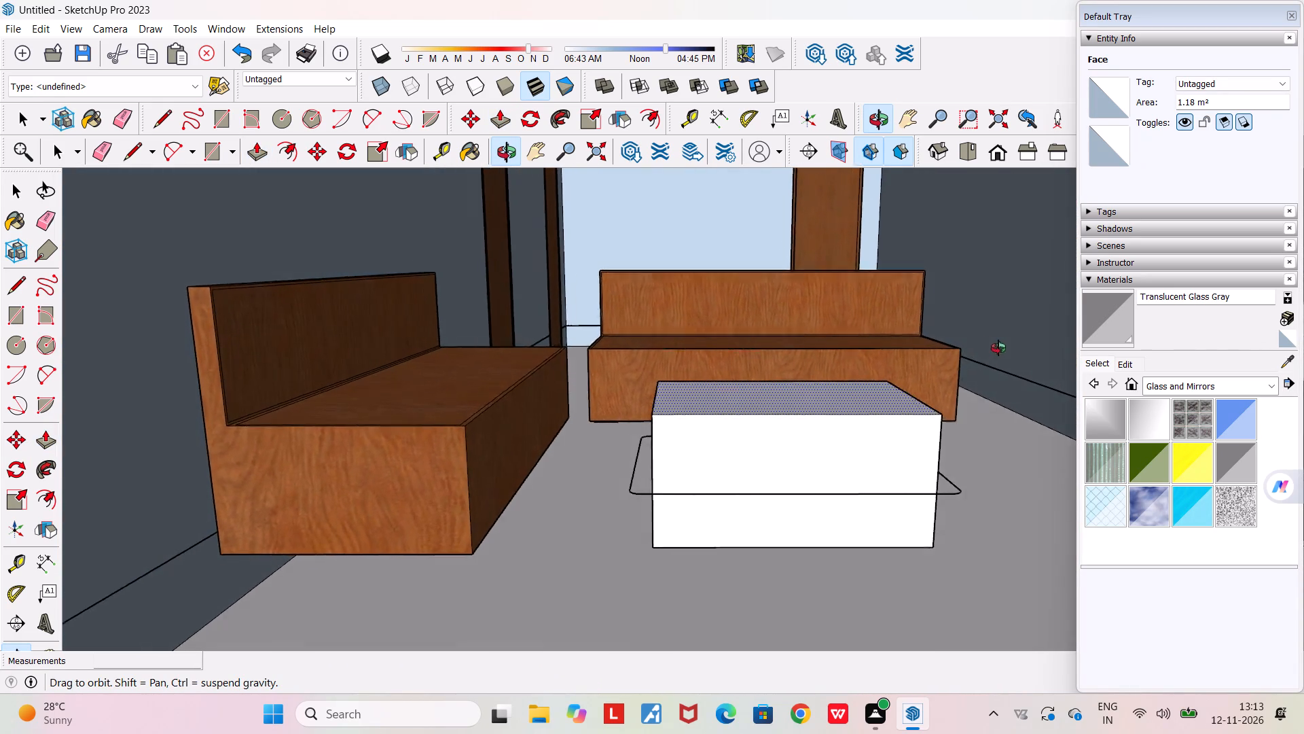
middle_drag(998, 348, 1114, 277)
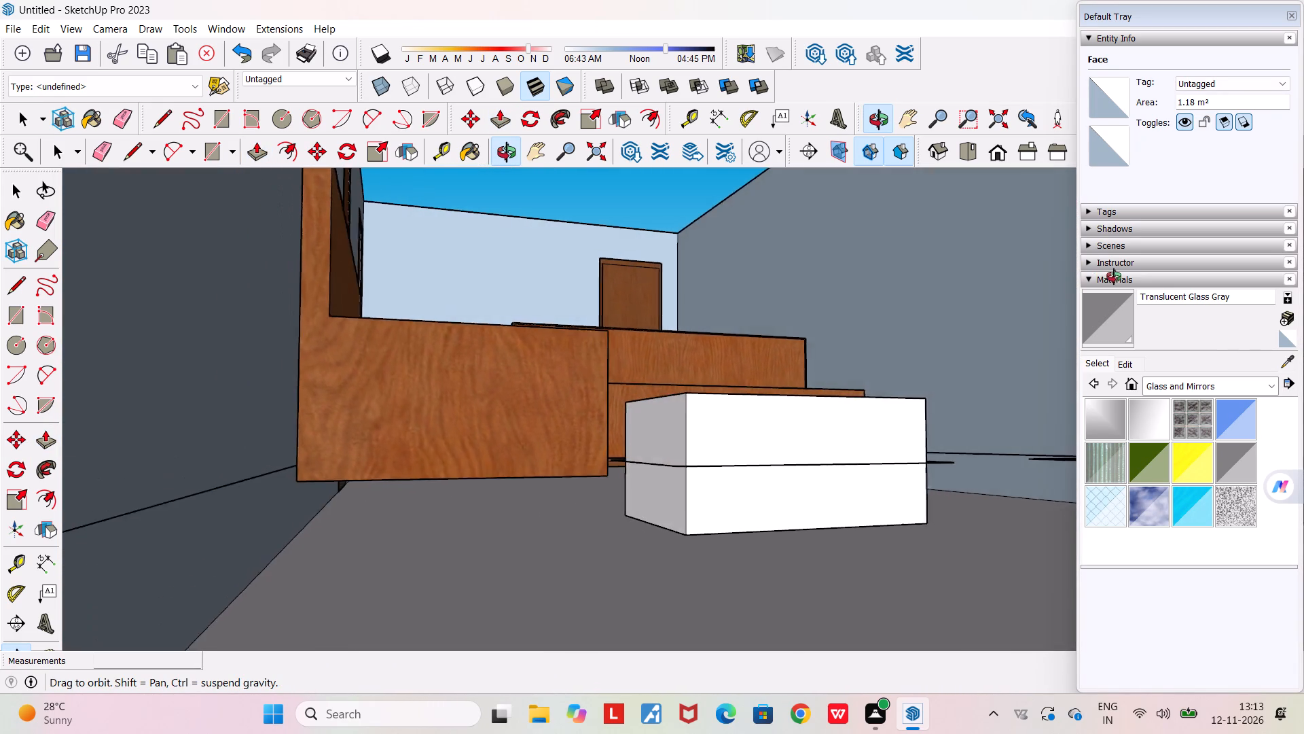
middle_drag(1114, 277, 1103, 274)
scroll(1103, 274, down, 4)
scroll(970, 379, down, 3)
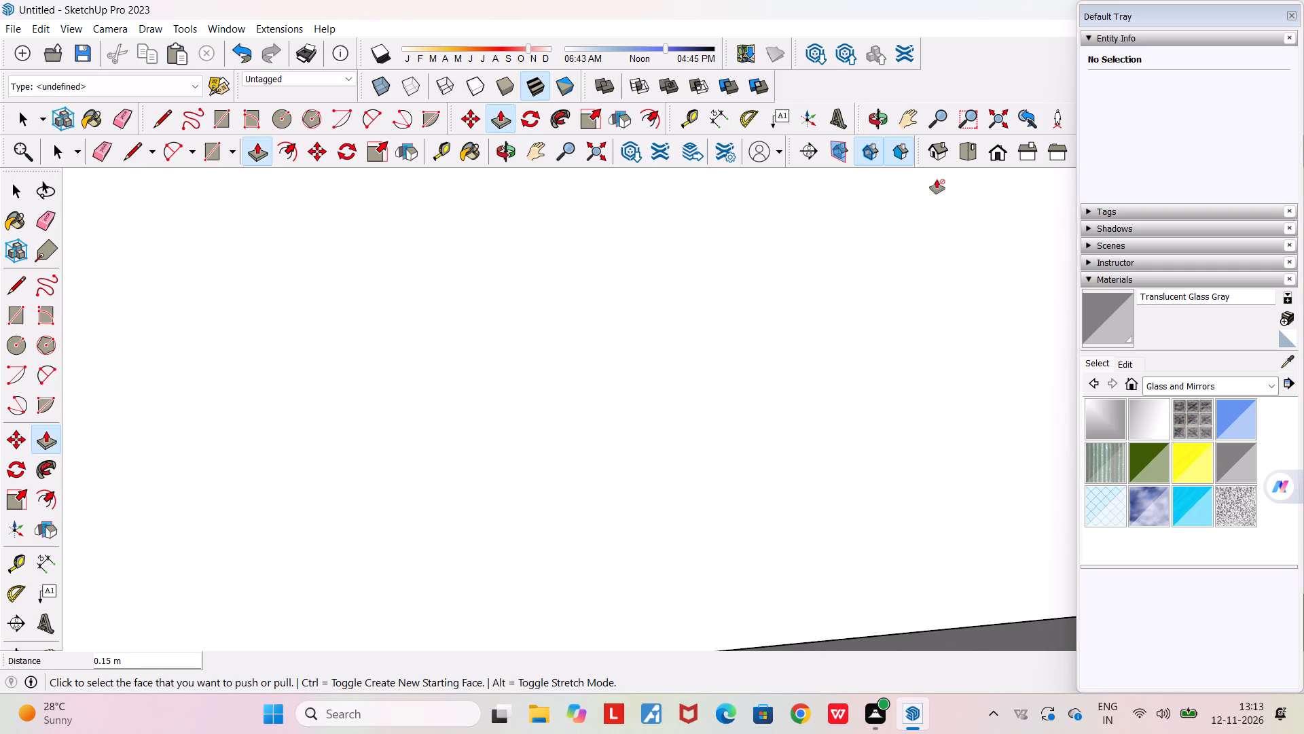
click(995, 113)
middle_drag(740, 321, 707, 418)
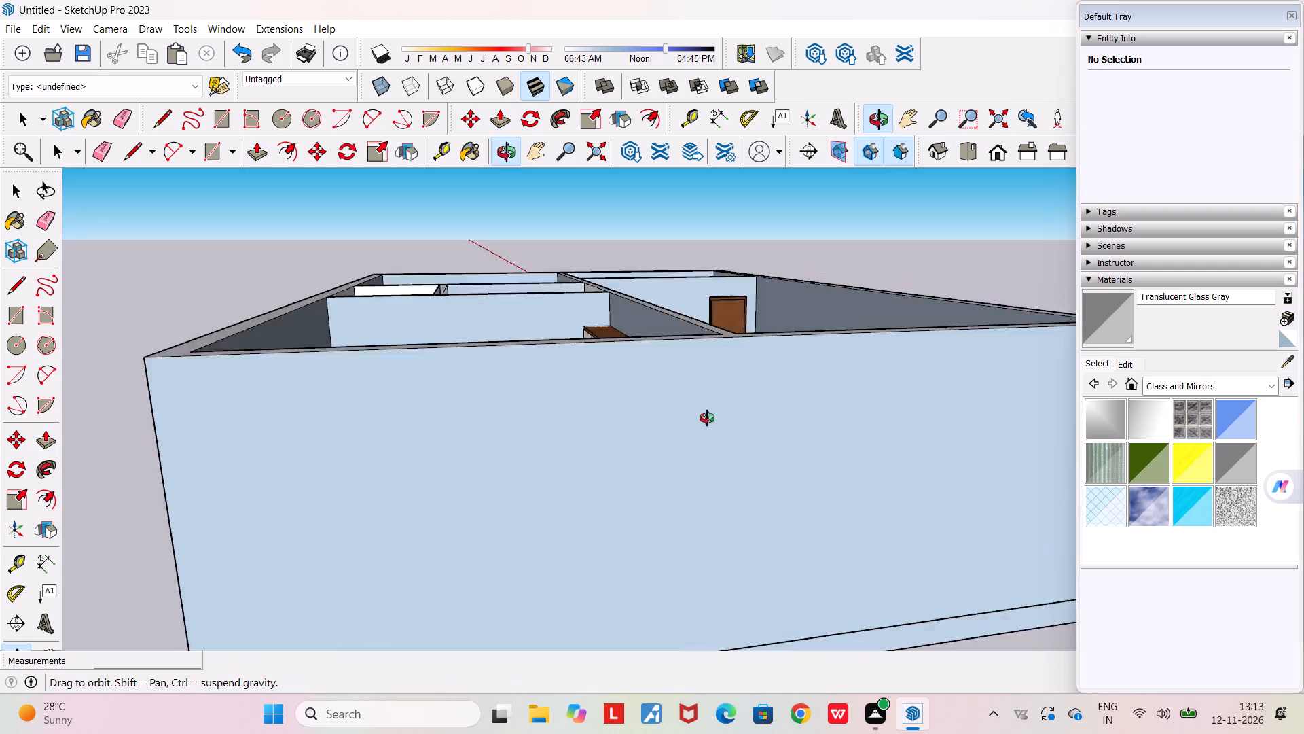
middle_drag(707, 418, 659, 476)
scroll(708, 400, up, 5)
middle_drag(708, 400, 725, 385)
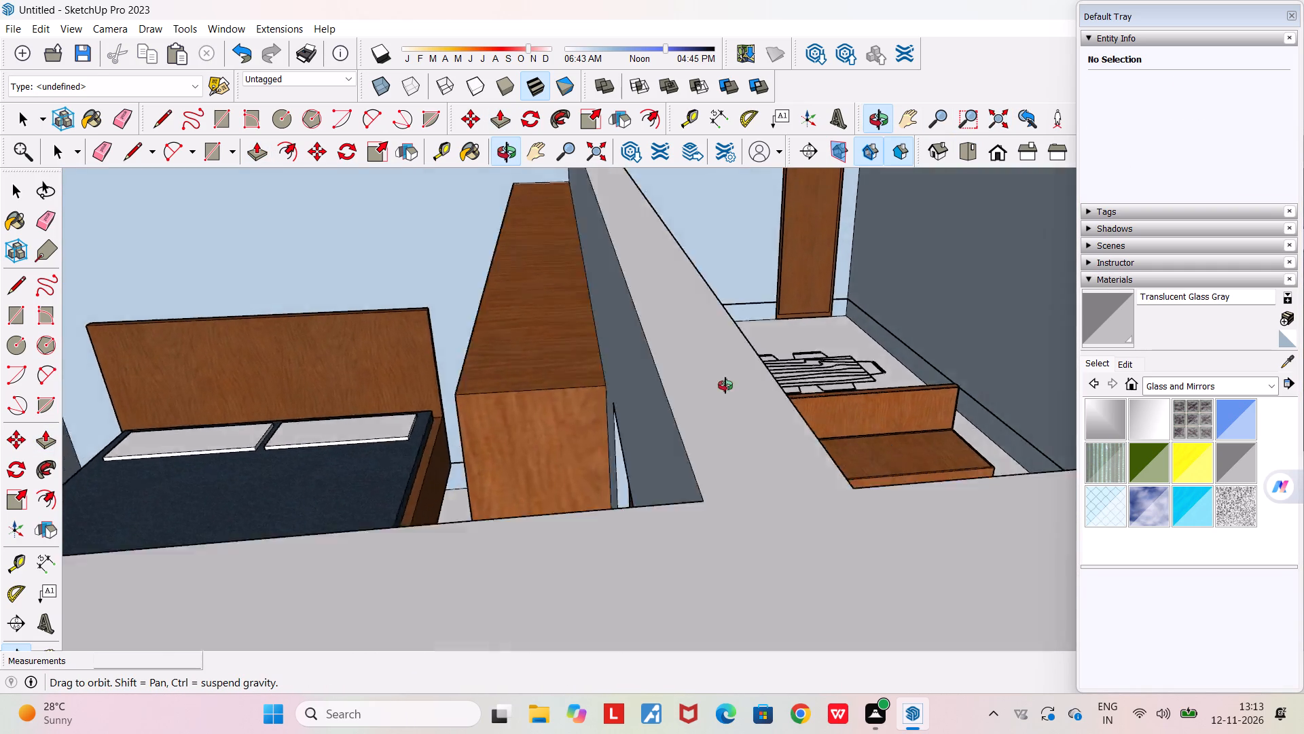
middle_drag(725, 385, 664, 421)
scroll(704, 532, up, 10)
middle_drag(697, 550, 689, 546)
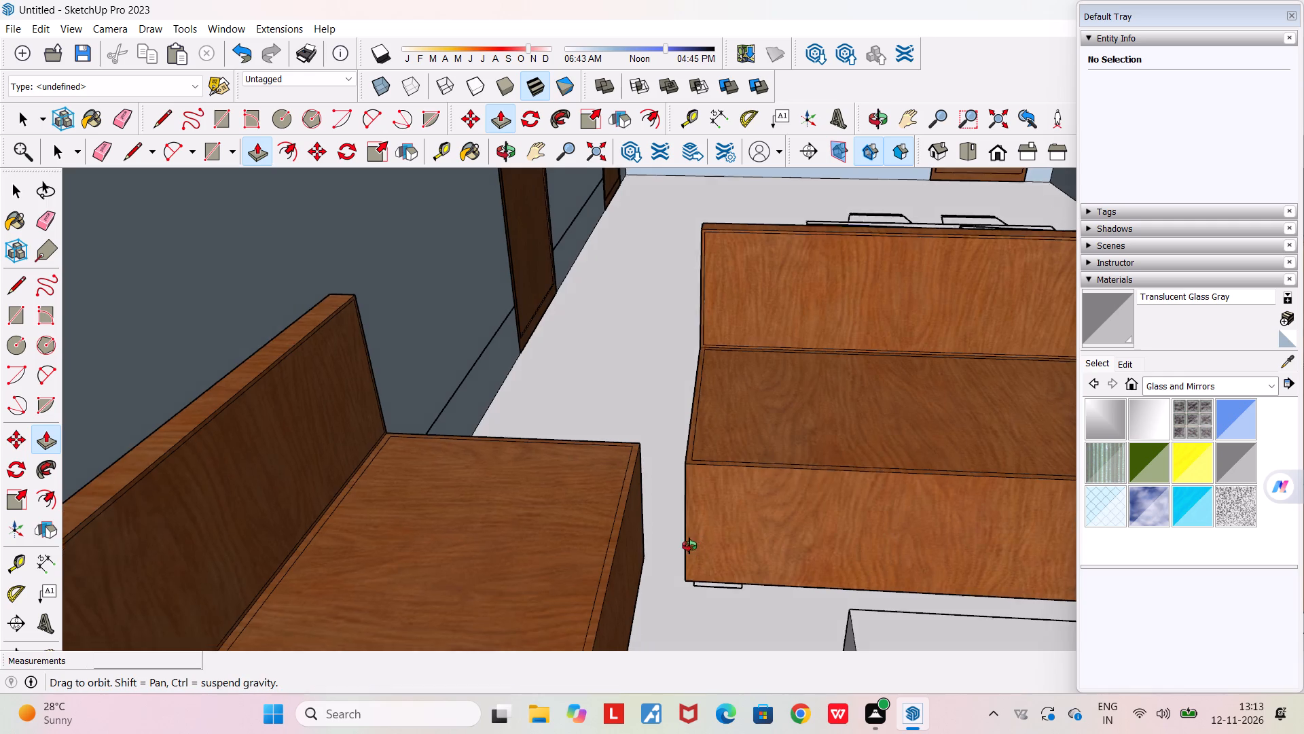
middle_drag(689, 546, 721, 400)
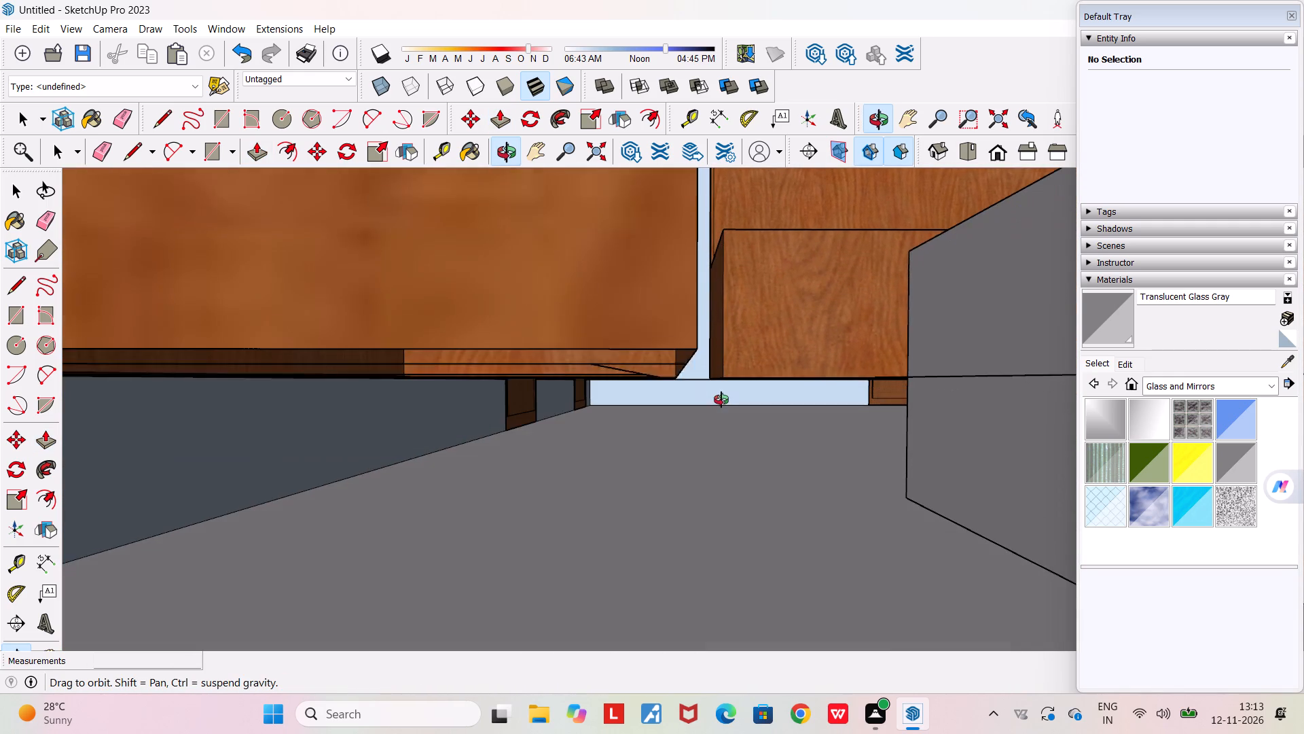
middle_drag(721, 400, 721, 399)
scroll(721, 399, down, 4)
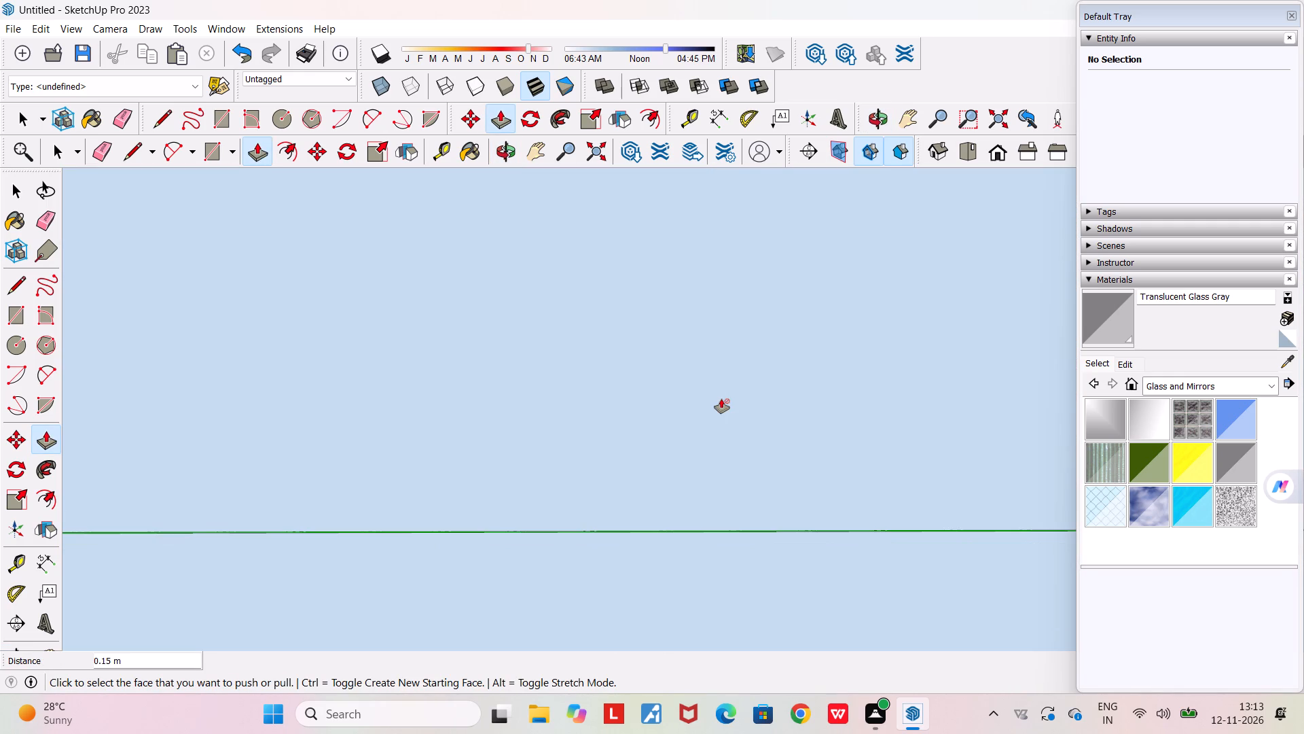
In top view, select the centre table's top face with its edges and paint it with Carpet Pattern Squares Multi.
click(964, 151)
key(Escape)
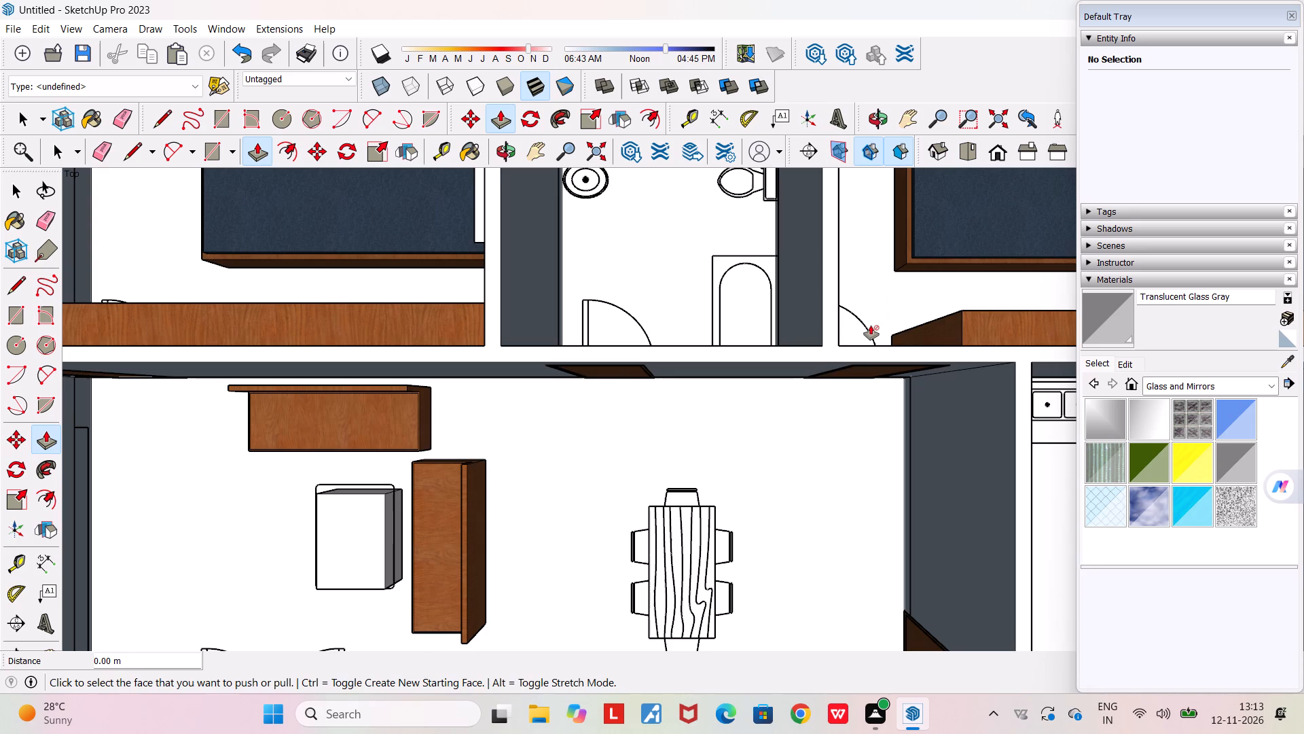
key(space)
scroll(870, 326, down, 15)
scroll(820, 411, up, 5)
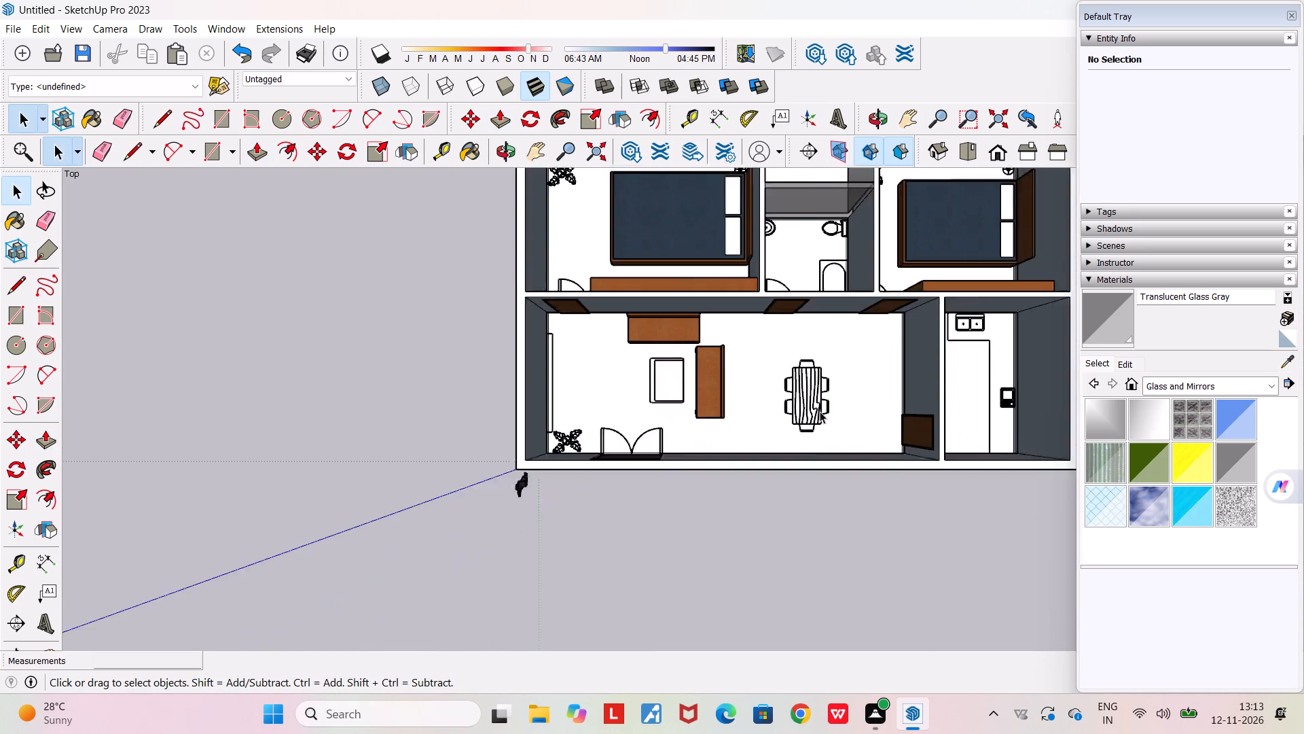
scroll(820, 411, up, 3)
scroll(820, 411, down, 4)
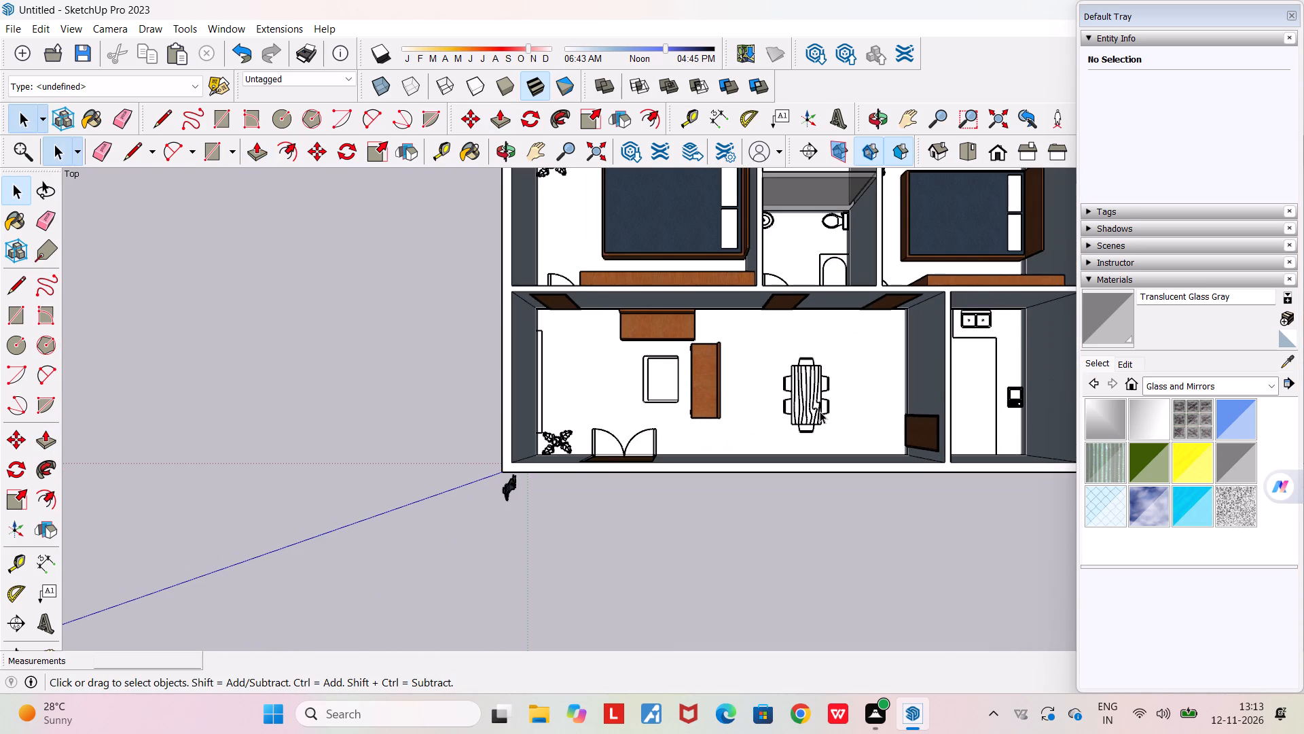
click(650, 387)
double_click(664, 395)
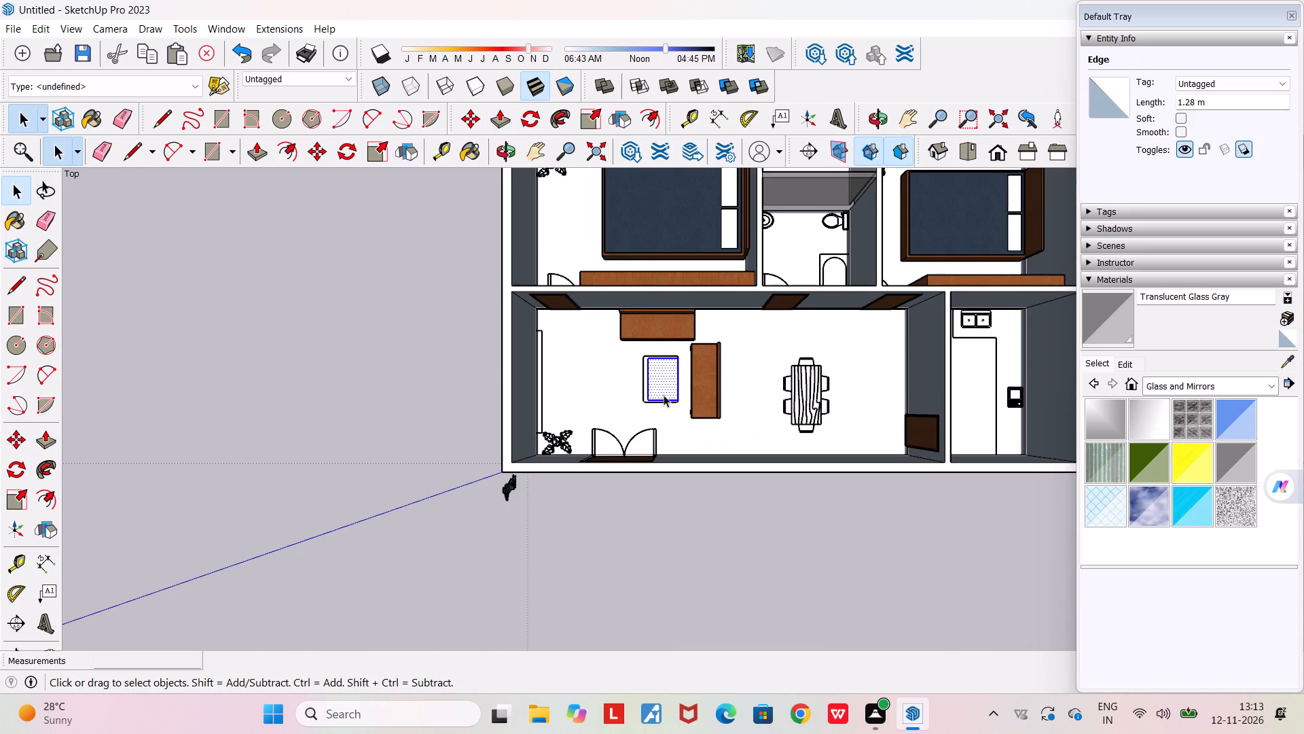
scroll(664, 395, up, 5)
click(1246, 387)
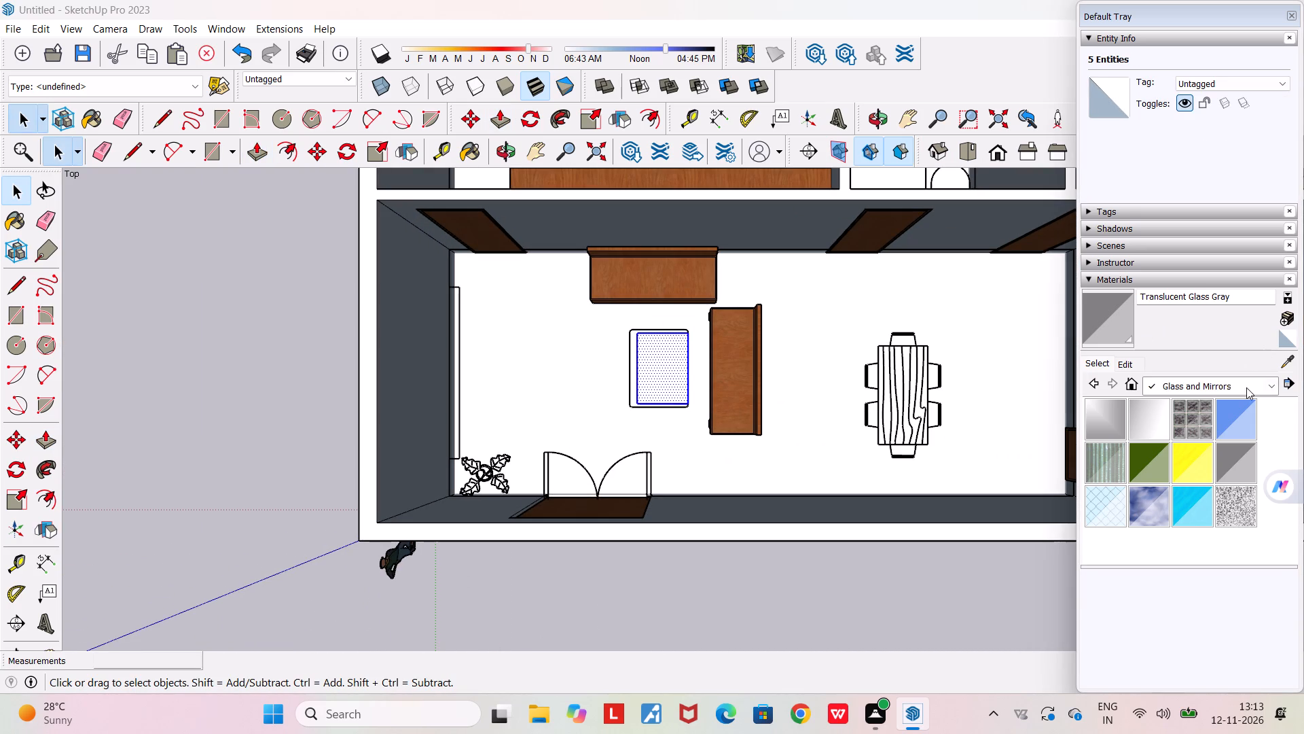
scroll(1212, 433, up, 2)
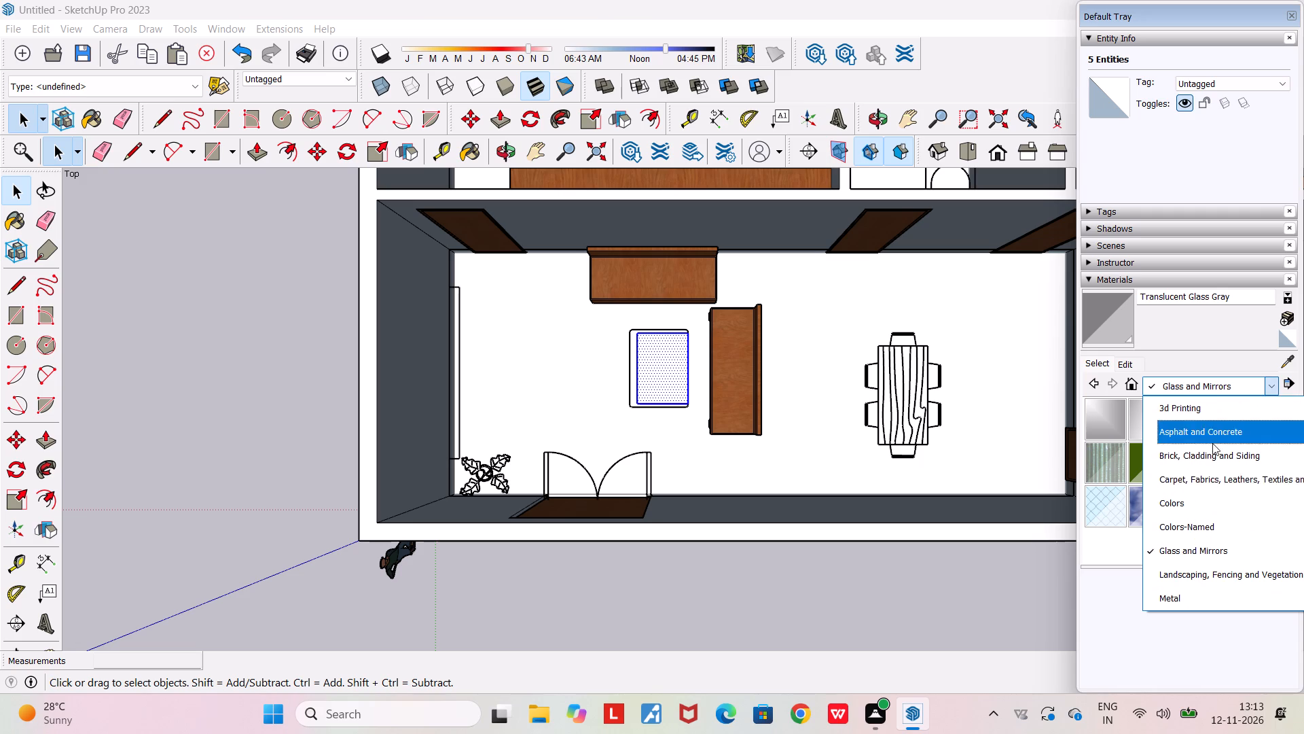
click(1209, 474)
click(1207, 455)
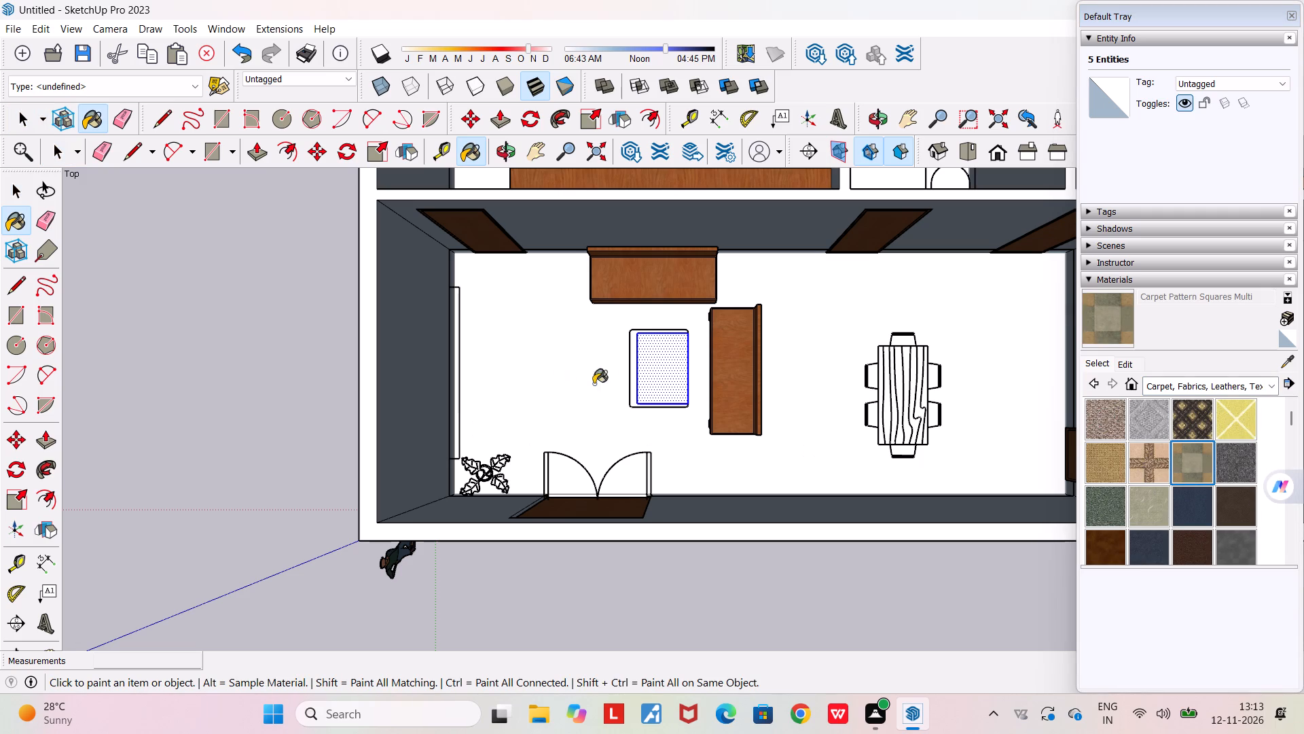
click(655, 367)
Examine the painted centre table in the living room and the whole house from outside.
middle_drag(658, 381, 869, 256)
scroll(869, 256, down, 3)
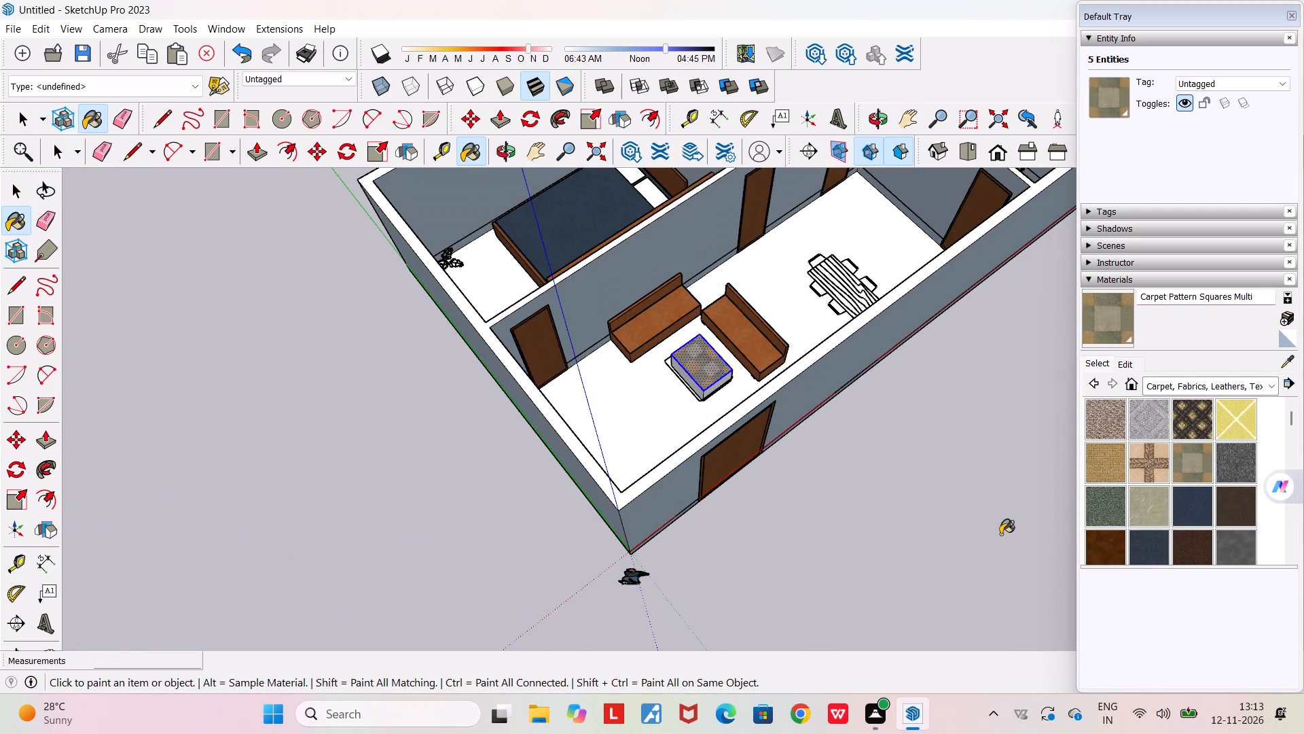
key(space)
scroll(971, 519, down, 10)
scroll(829, 443, up, 1)
middle_drag(782, 373, 778, 207)
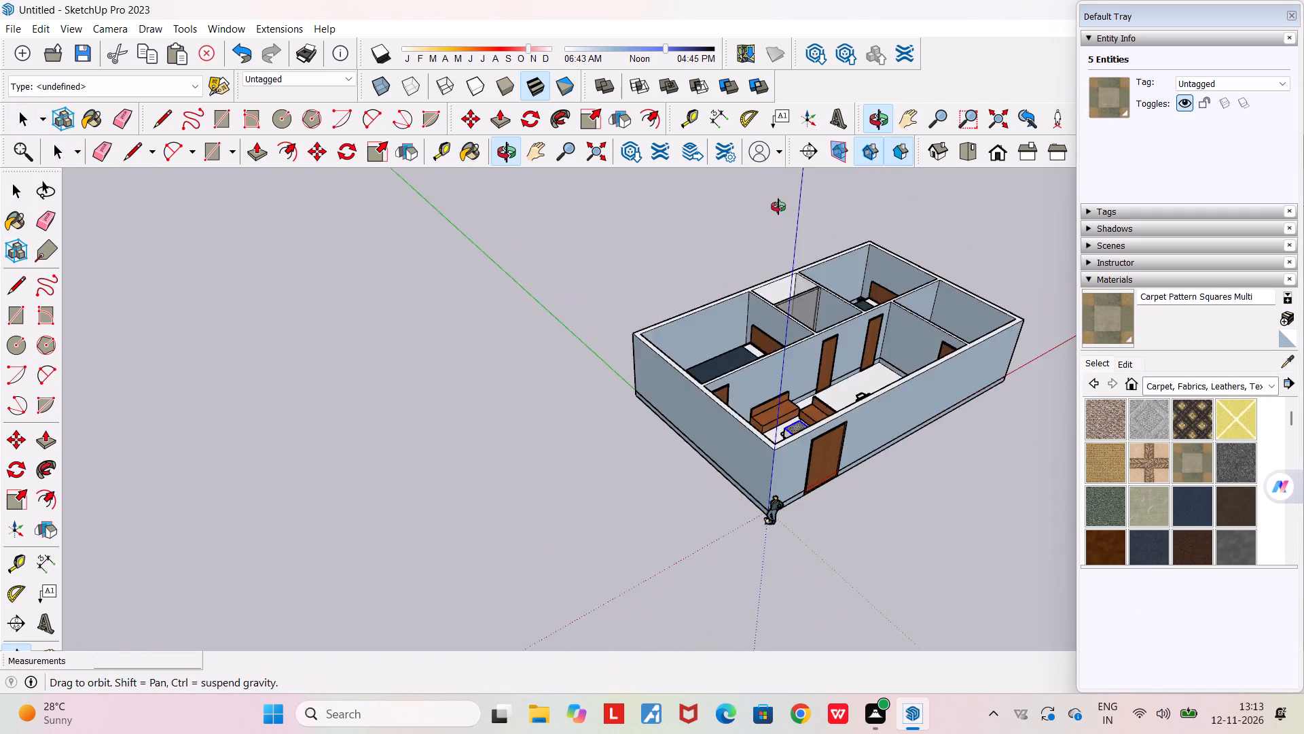
middle_drag(778, 207, 784, 204)
scroll(788, 207, down, 6)
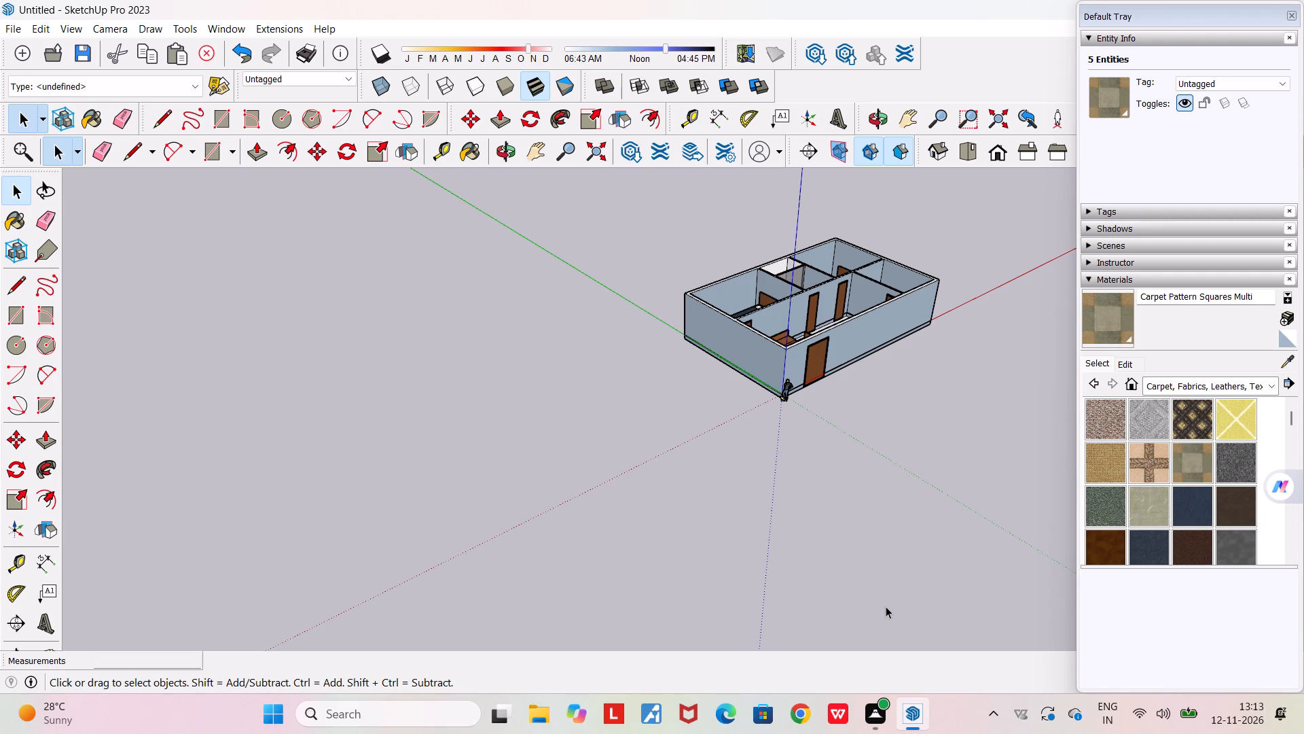
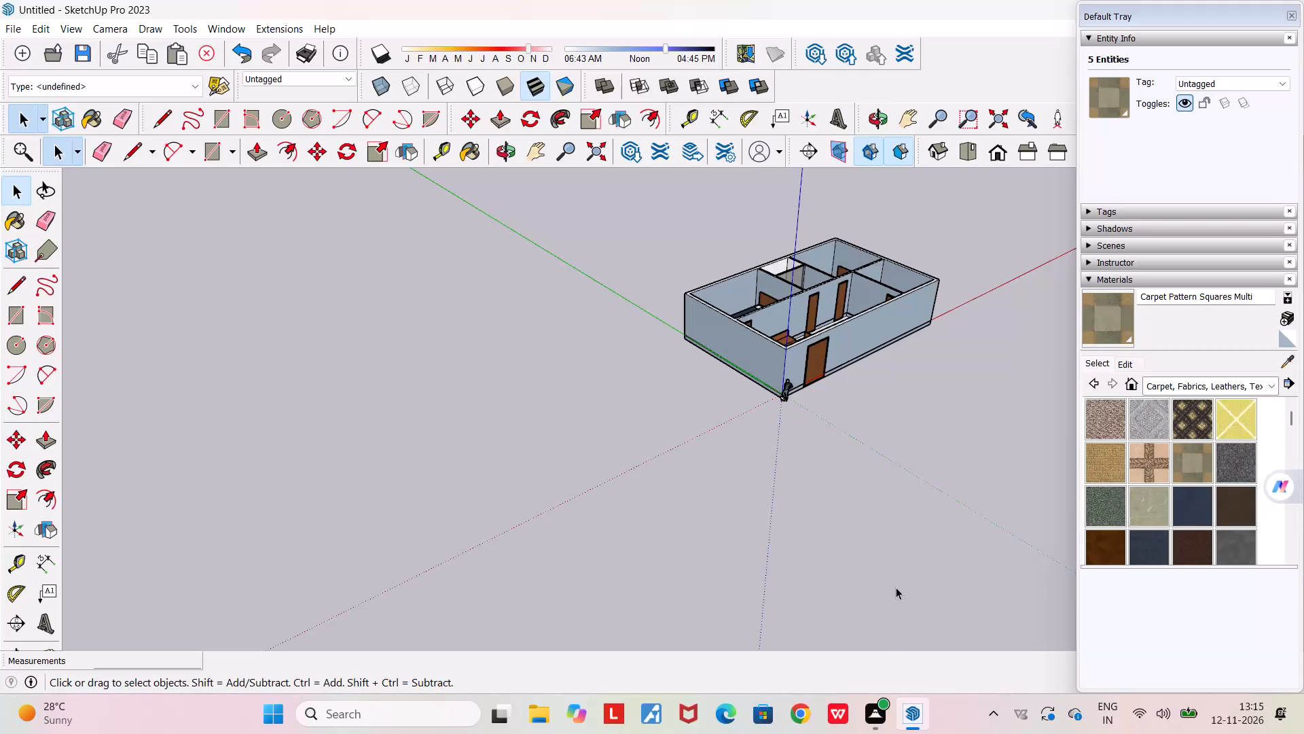
Examine the house model's front wall, room layout and furniture from several angles, then clear the selection.
key(space)
middle_drag(949, 415, 818, 425)
scroll(818, 425, down, 2)
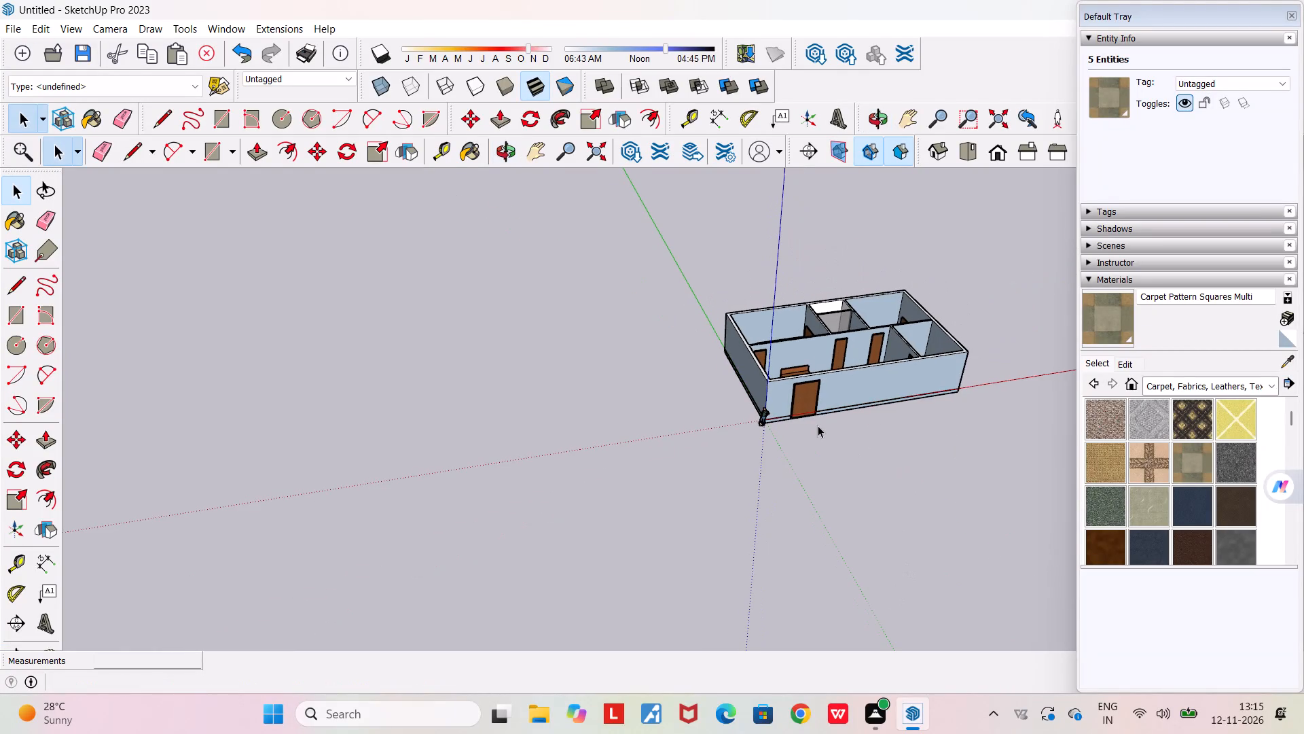
middle_drag(819, 425, 690, 423)
scroll(690, 423, down, 1)
scroll(823, 417, up, 6)
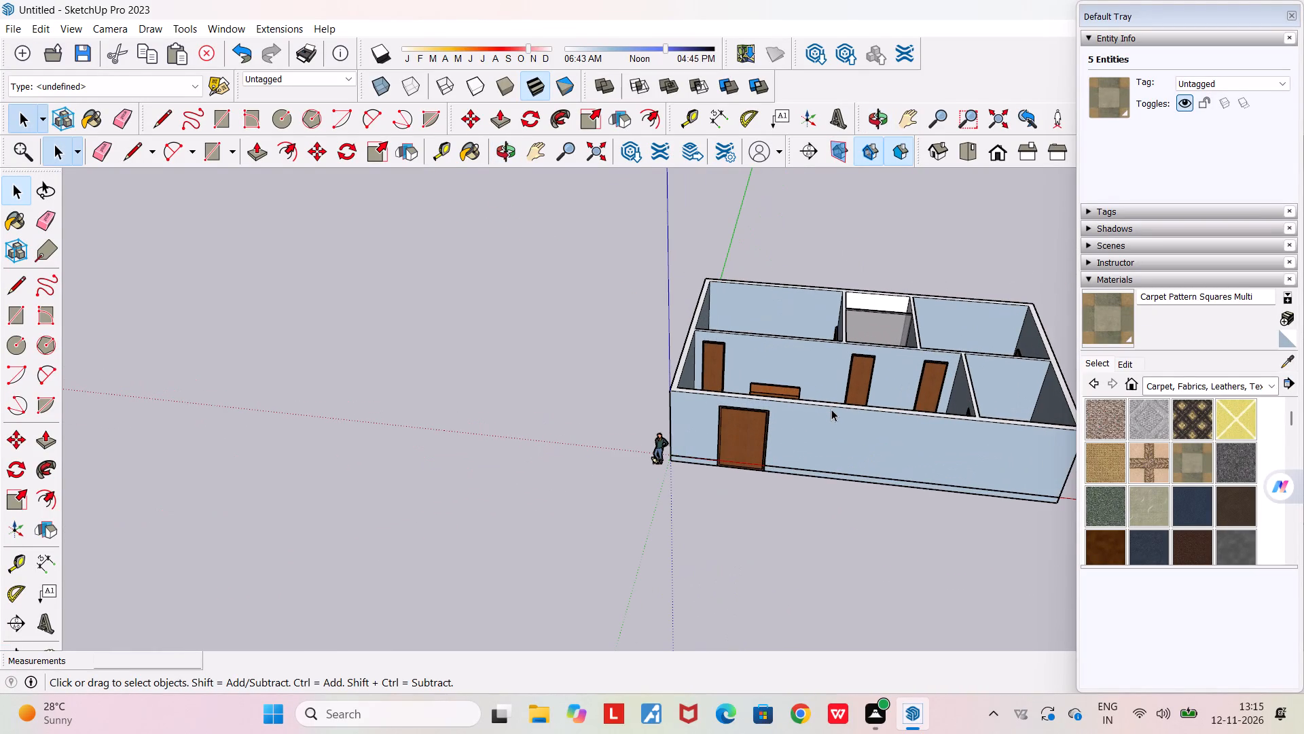
scroll(853, 419, up, 1)
middle_drag(856, 419, 1033, 524)
scroll(949, 440, up, 2)
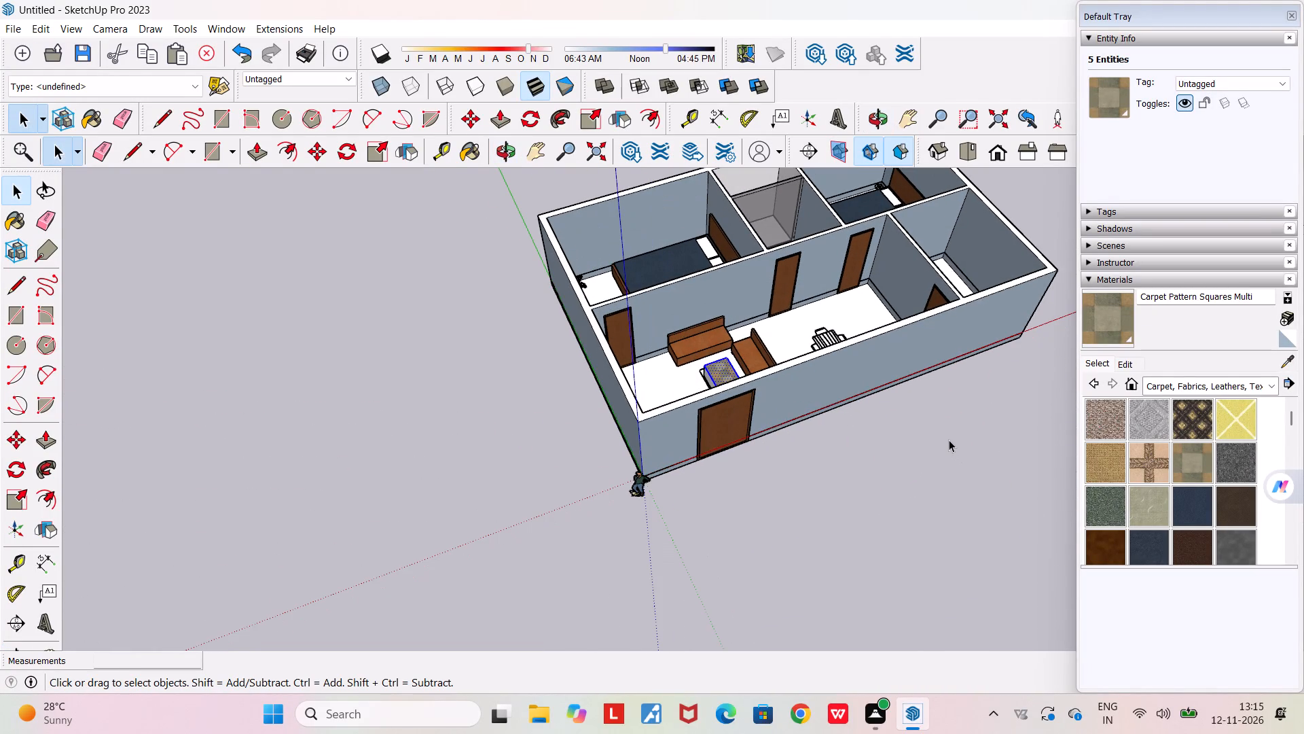
click(884, 427)
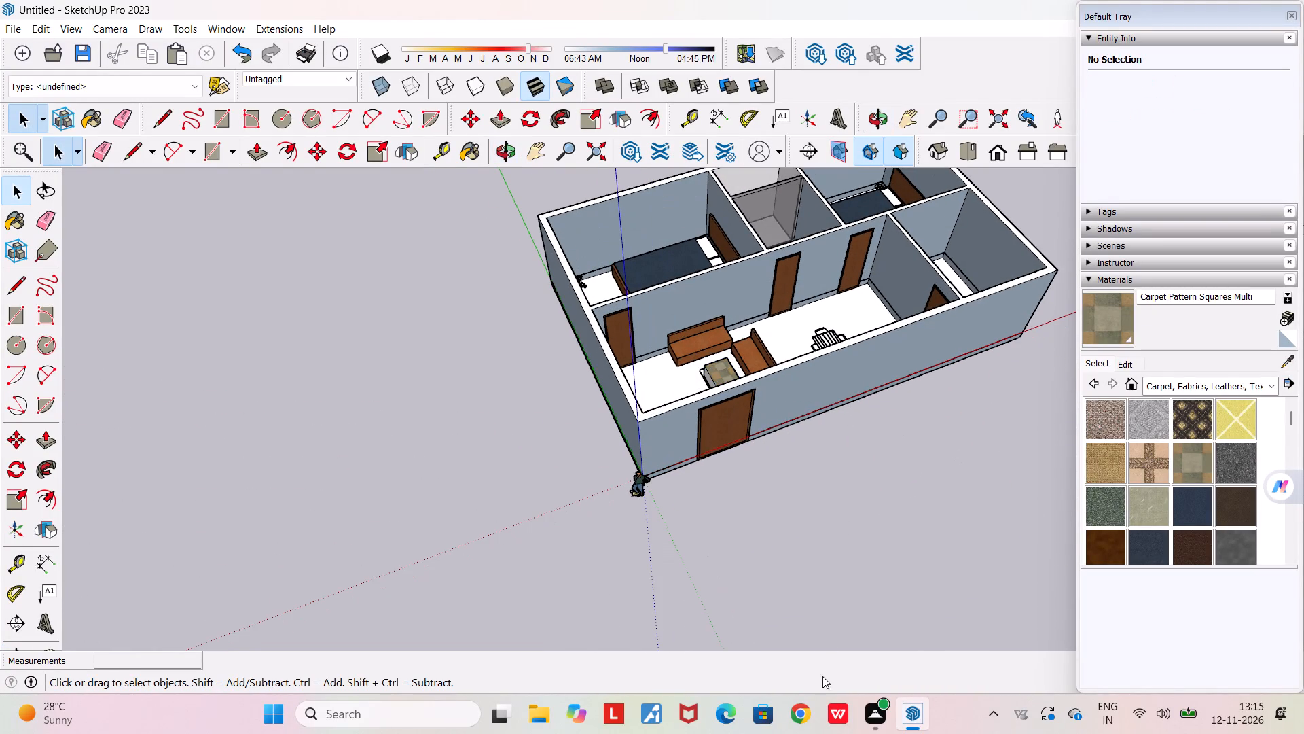
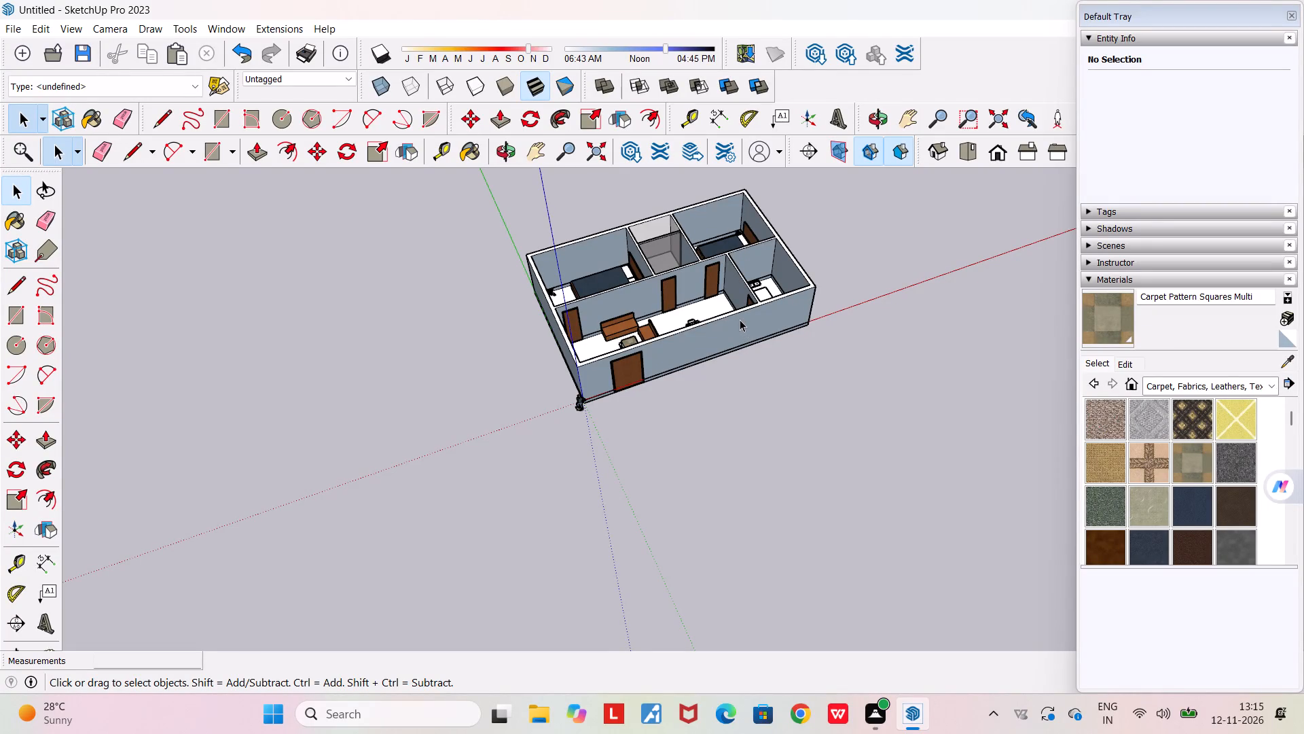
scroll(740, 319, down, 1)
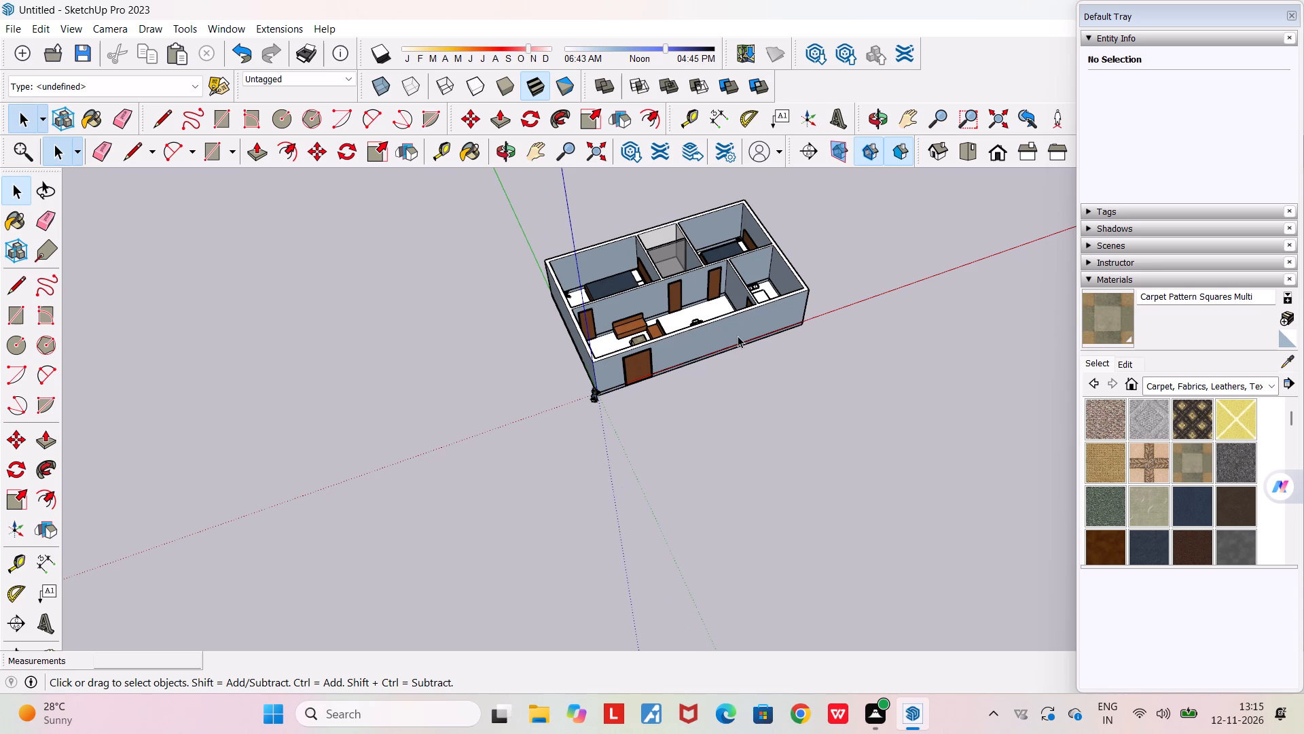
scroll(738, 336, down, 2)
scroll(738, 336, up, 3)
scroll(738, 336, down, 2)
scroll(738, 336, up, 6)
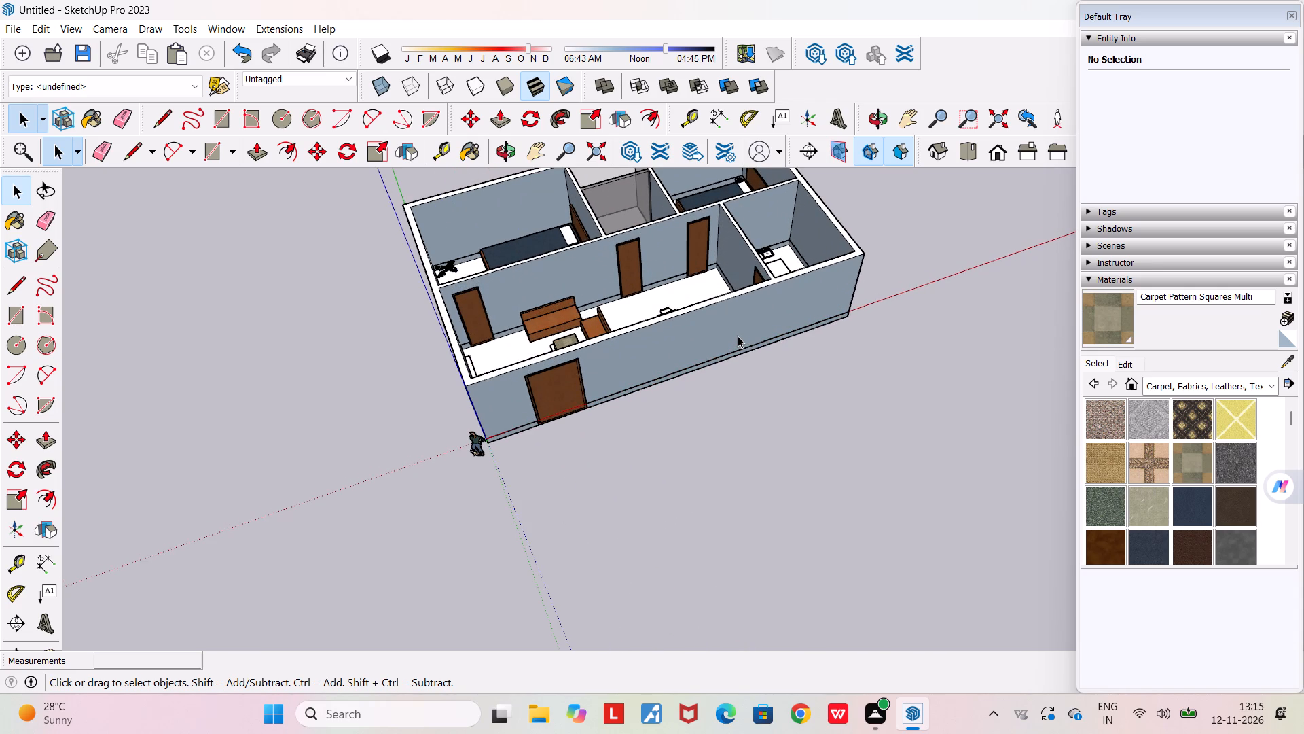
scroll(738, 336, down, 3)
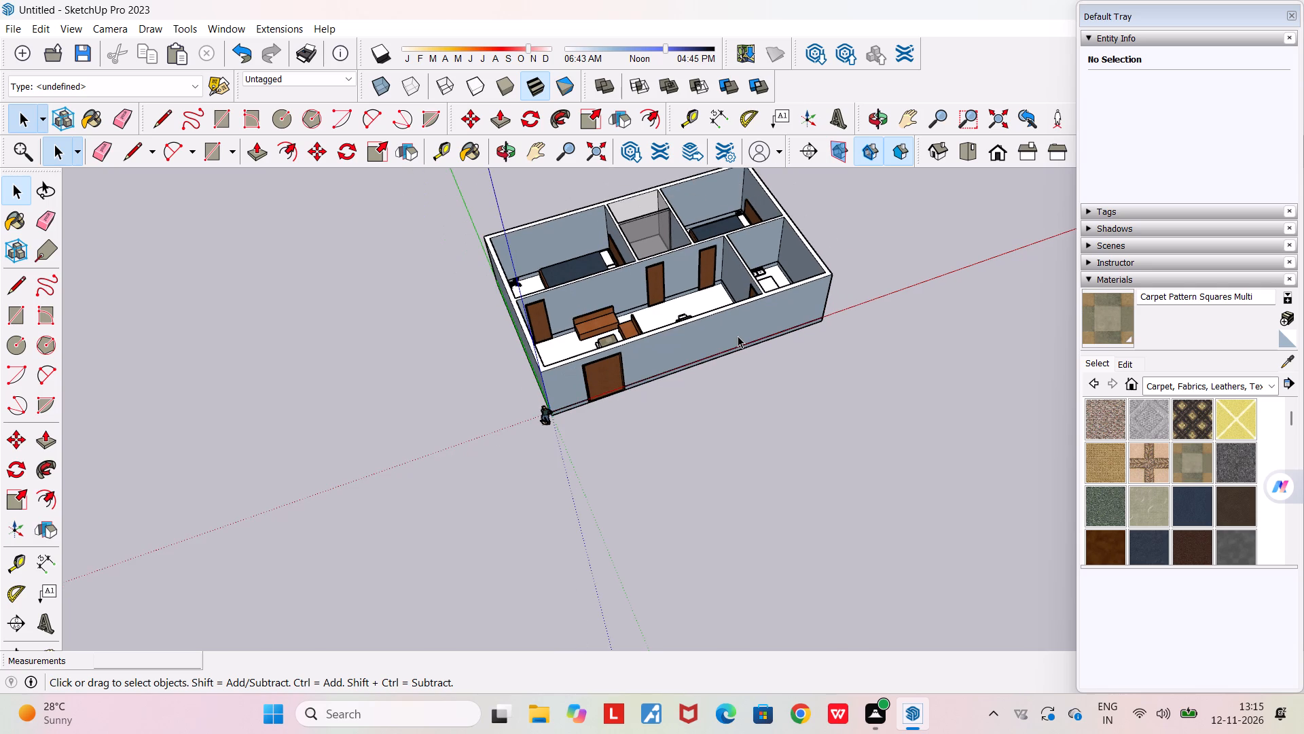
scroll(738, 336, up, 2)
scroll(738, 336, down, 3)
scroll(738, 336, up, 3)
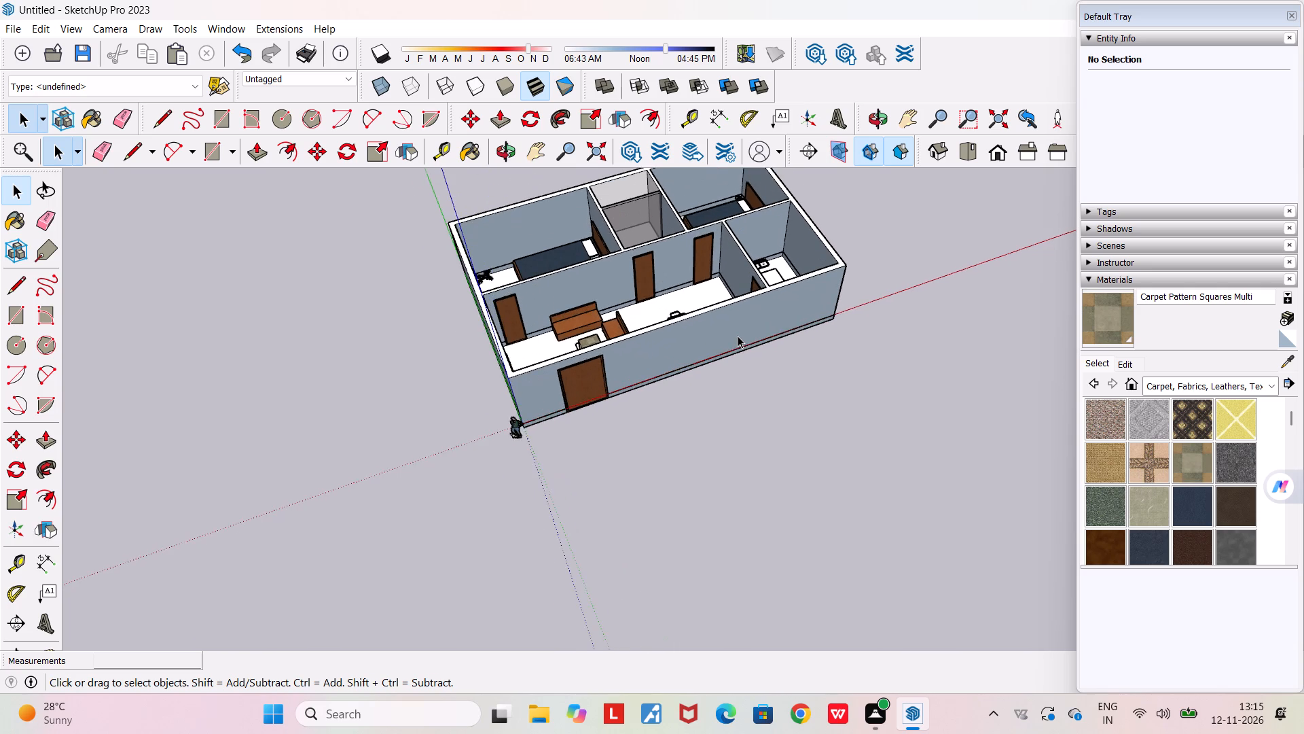
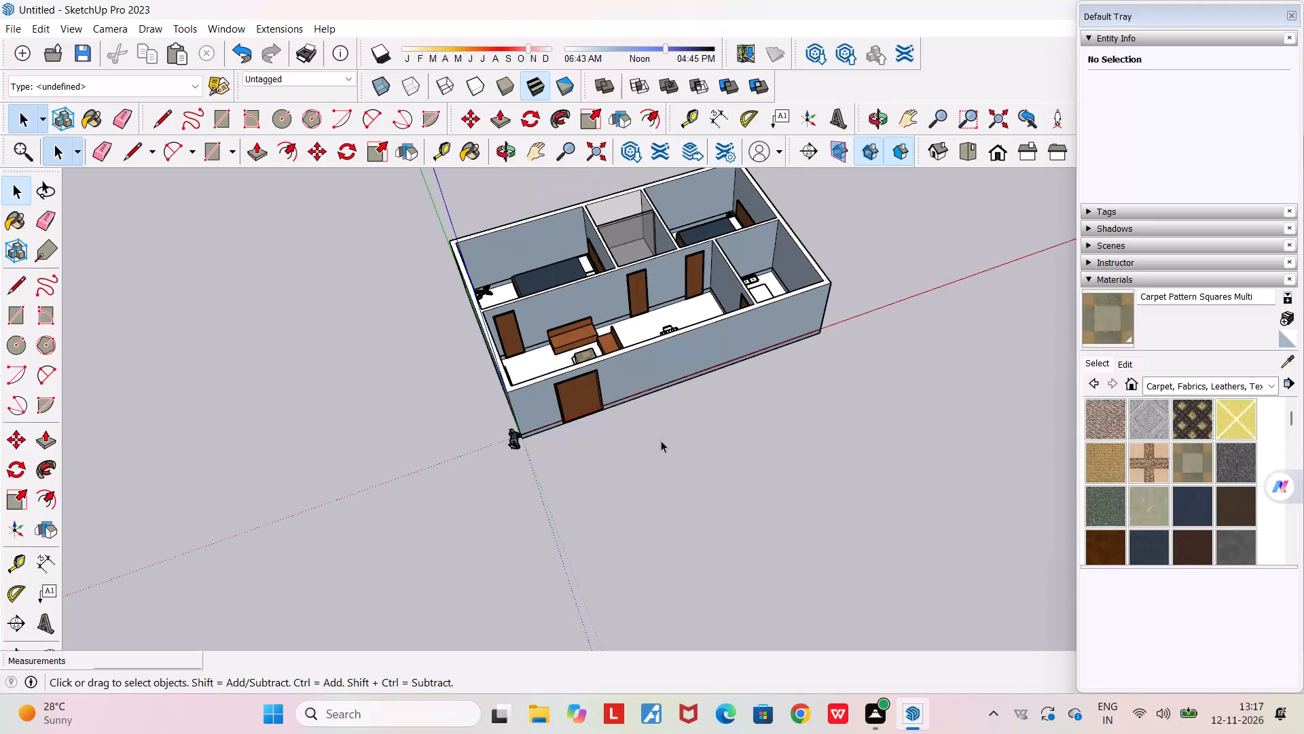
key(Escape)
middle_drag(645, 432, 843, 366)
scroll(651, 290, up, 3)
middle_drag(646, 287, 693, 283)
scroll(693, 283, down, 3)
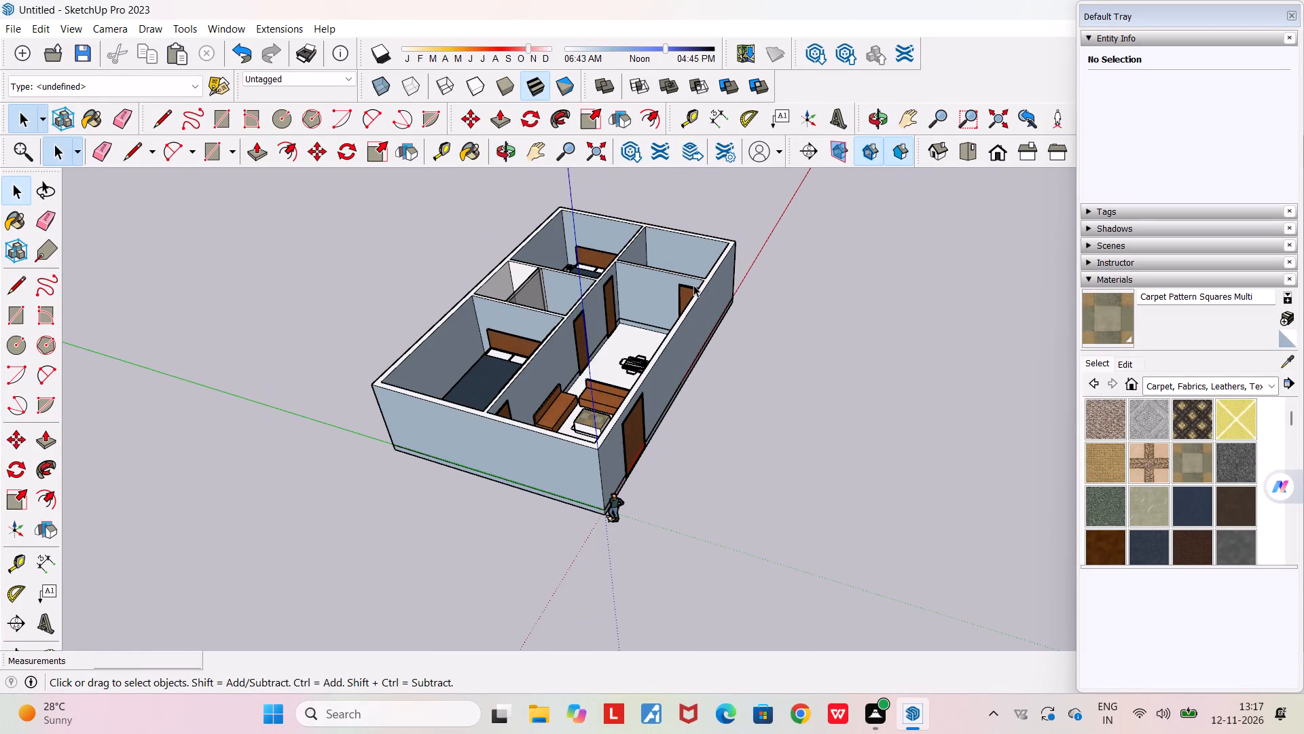
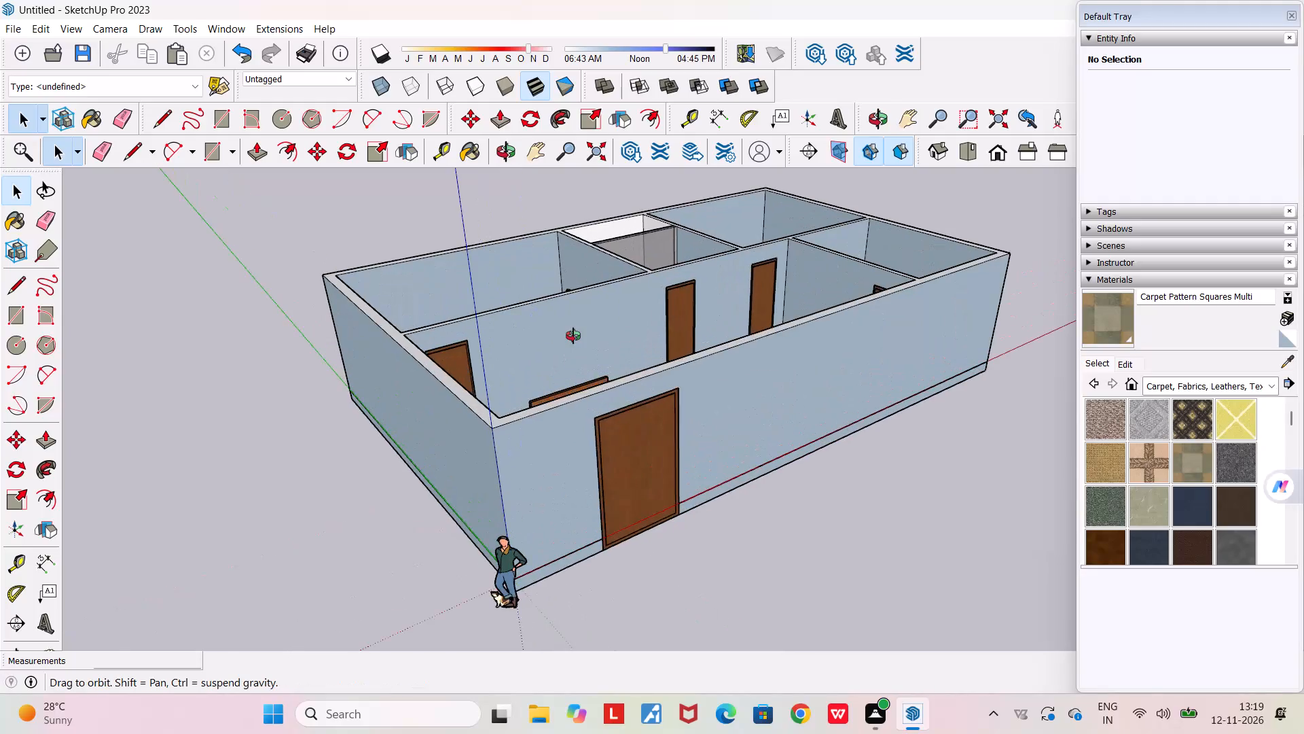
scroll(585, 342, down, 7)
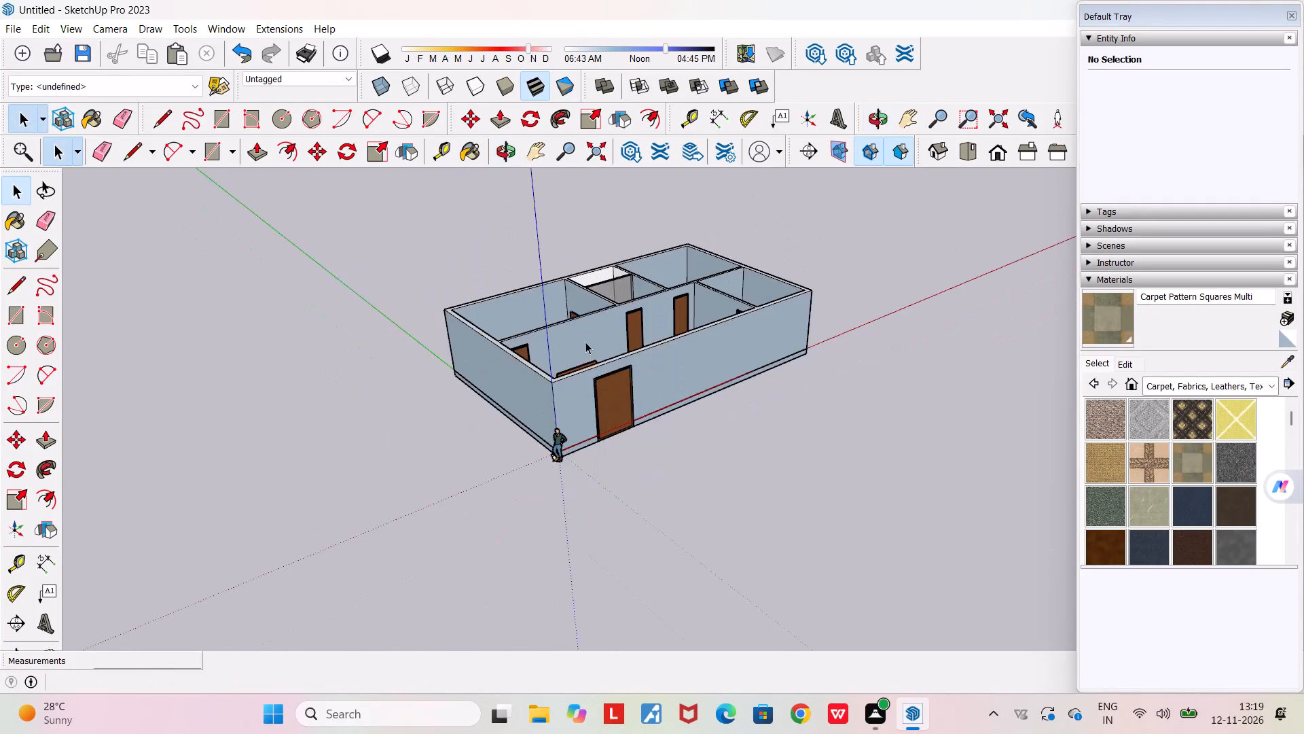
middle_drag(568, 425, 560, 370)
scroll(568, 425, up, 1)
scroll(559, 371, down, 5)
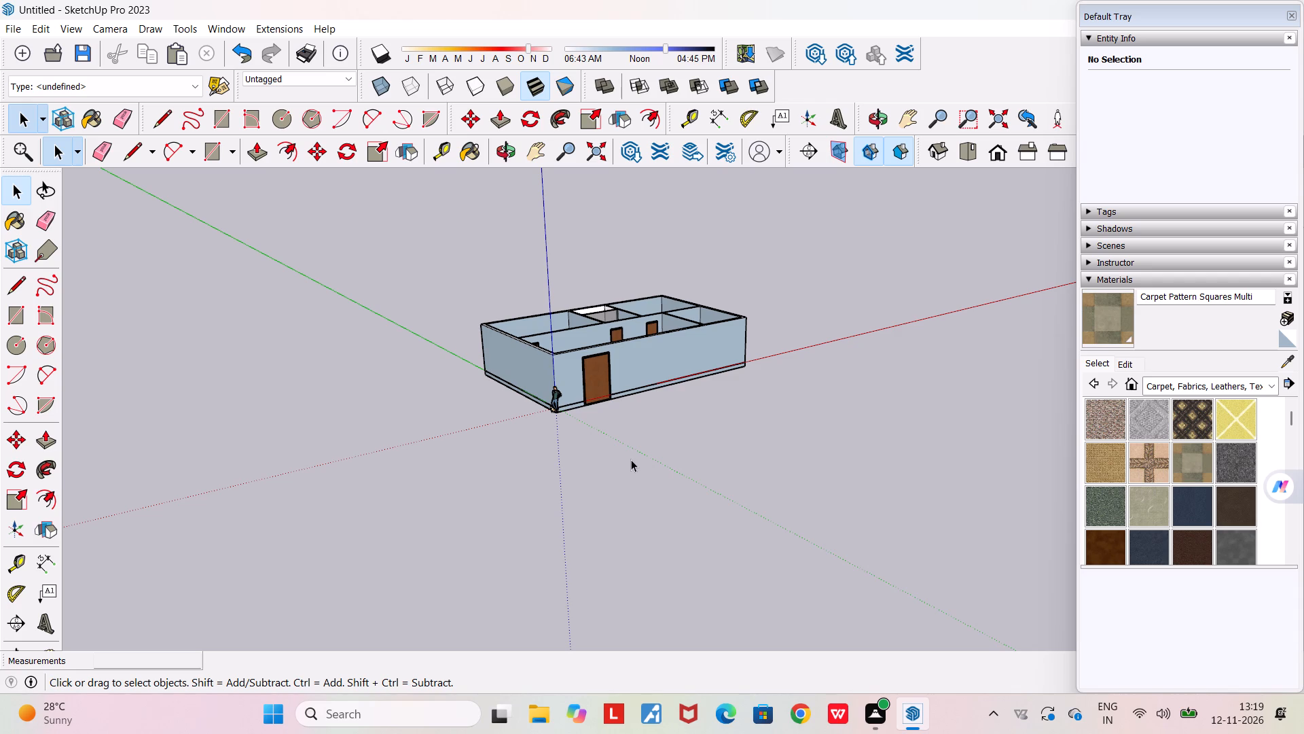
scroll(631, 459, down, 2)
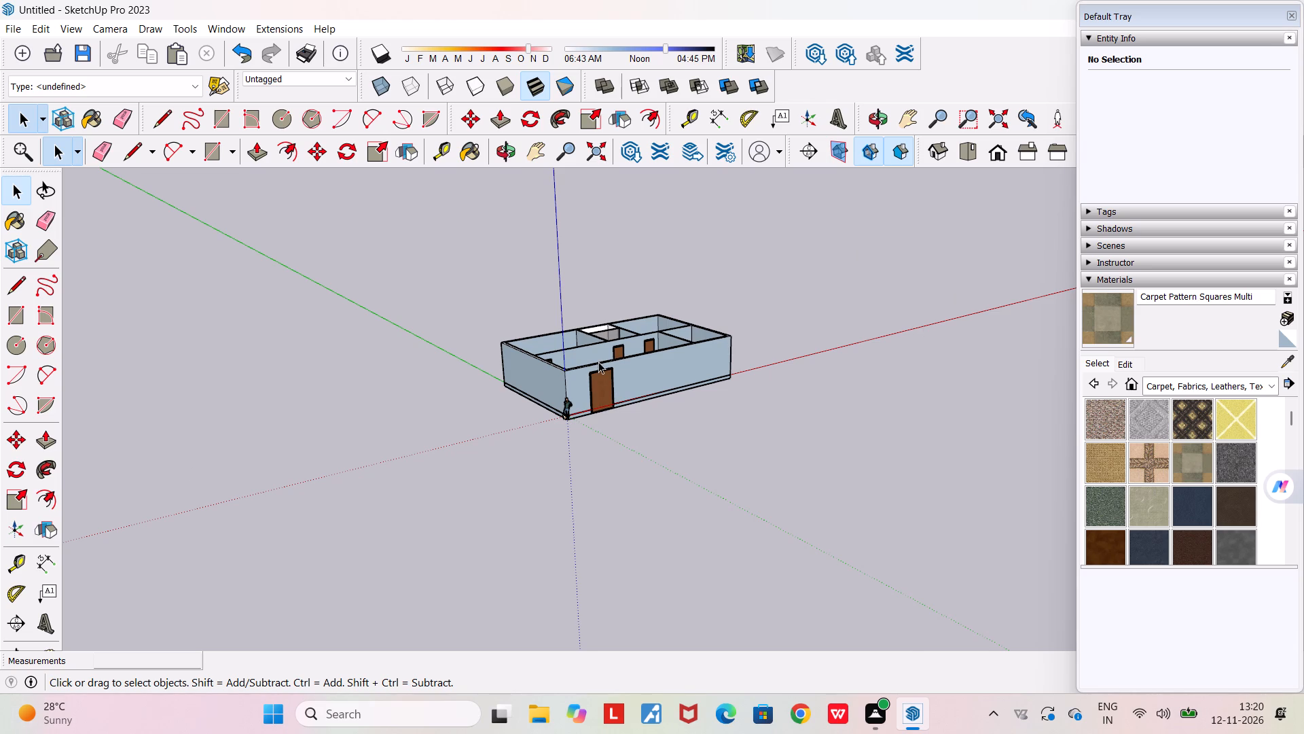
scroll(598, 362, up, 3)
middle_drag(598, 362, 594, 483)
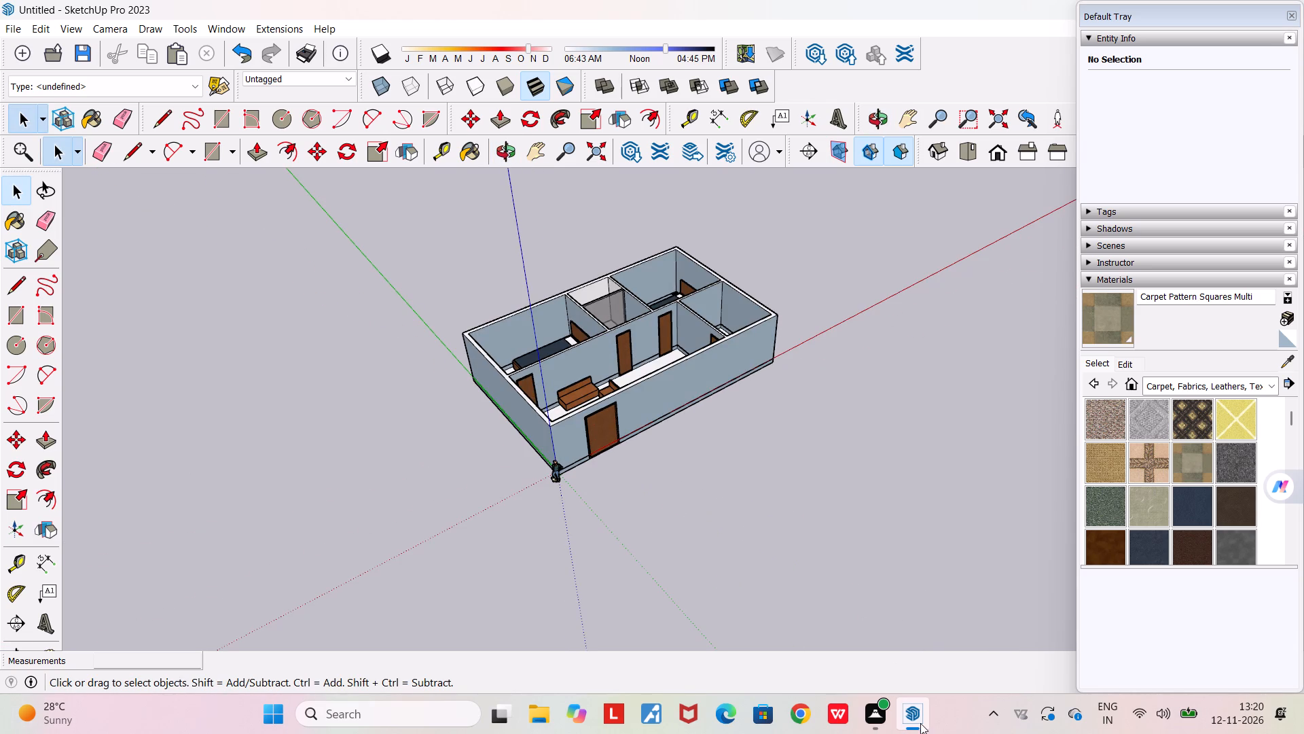
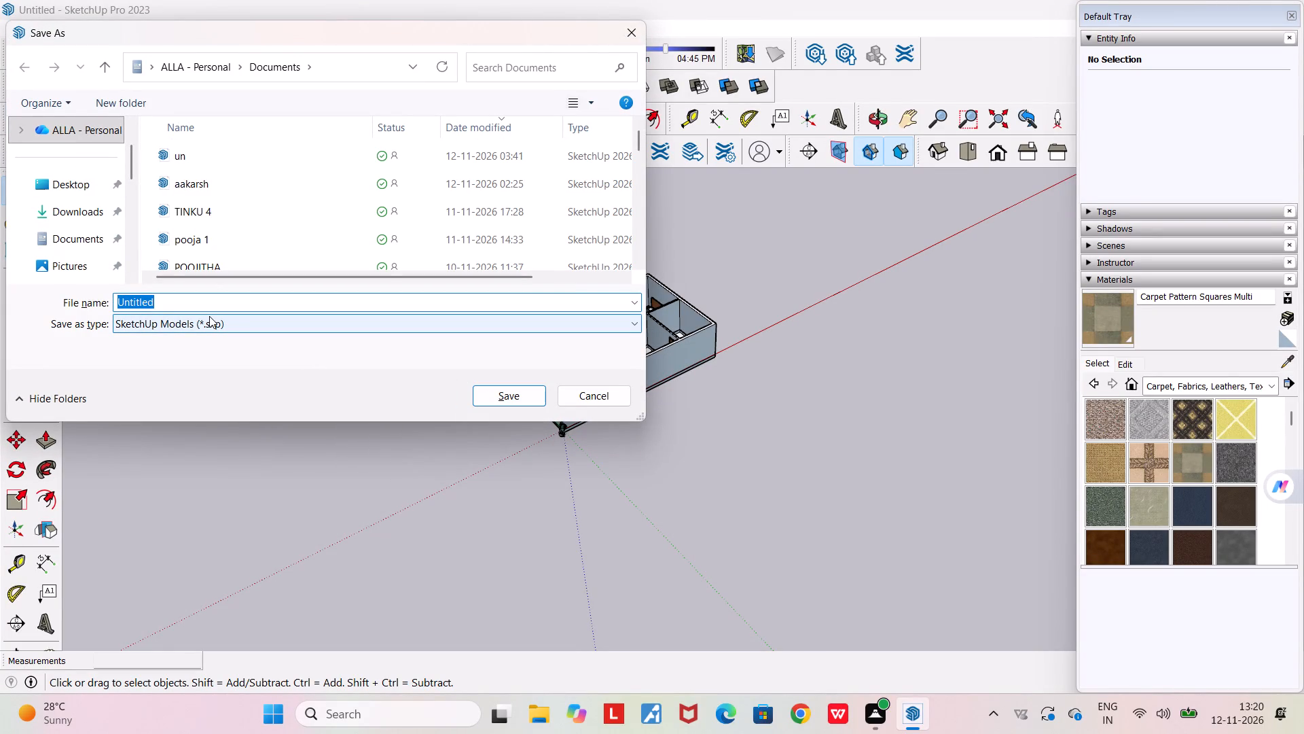
Save the house model in the Documents folder as a SketchUp model named civil.
text(civ)
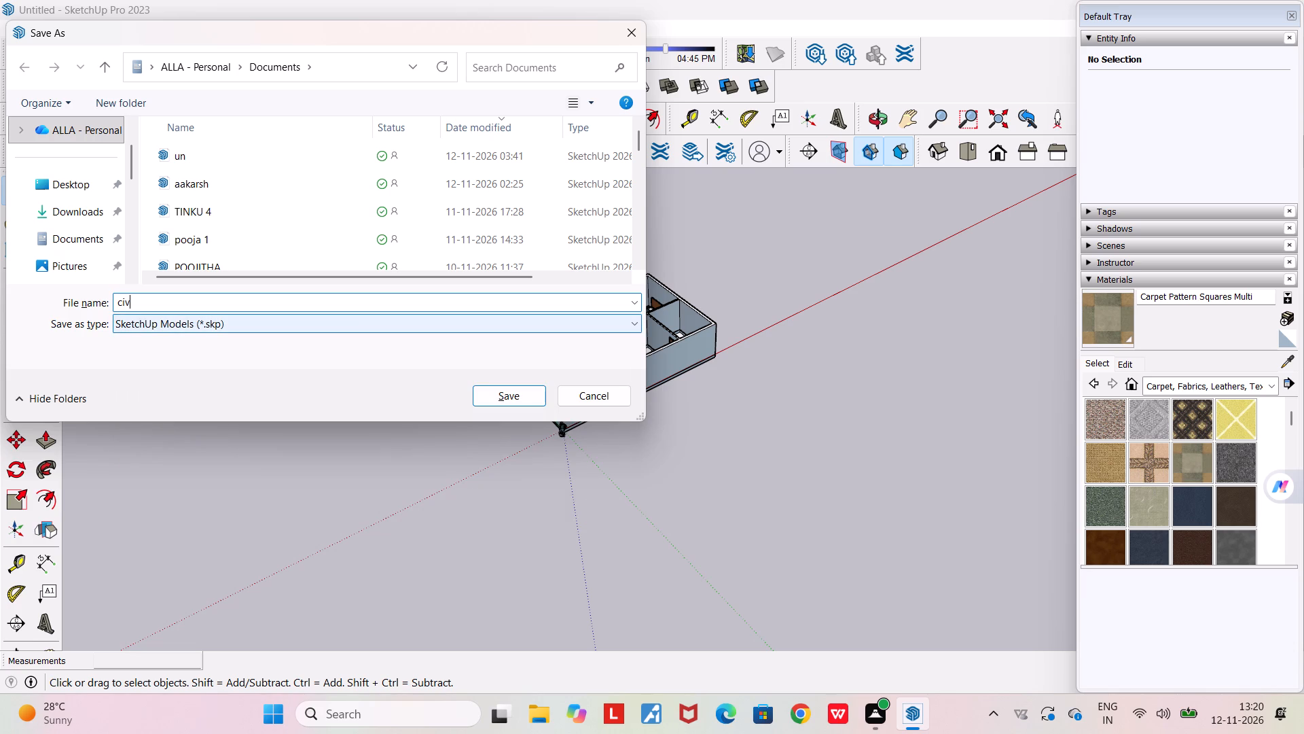
text(il)
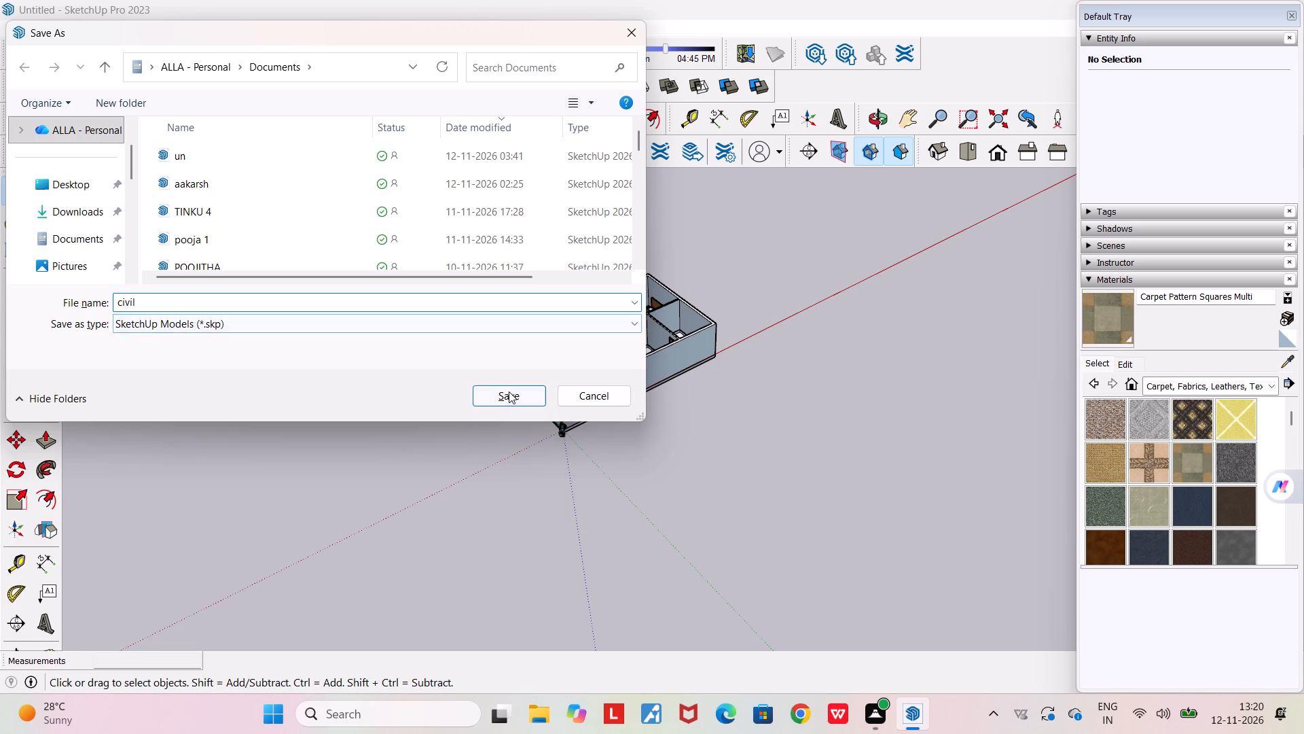
click(509, 392)
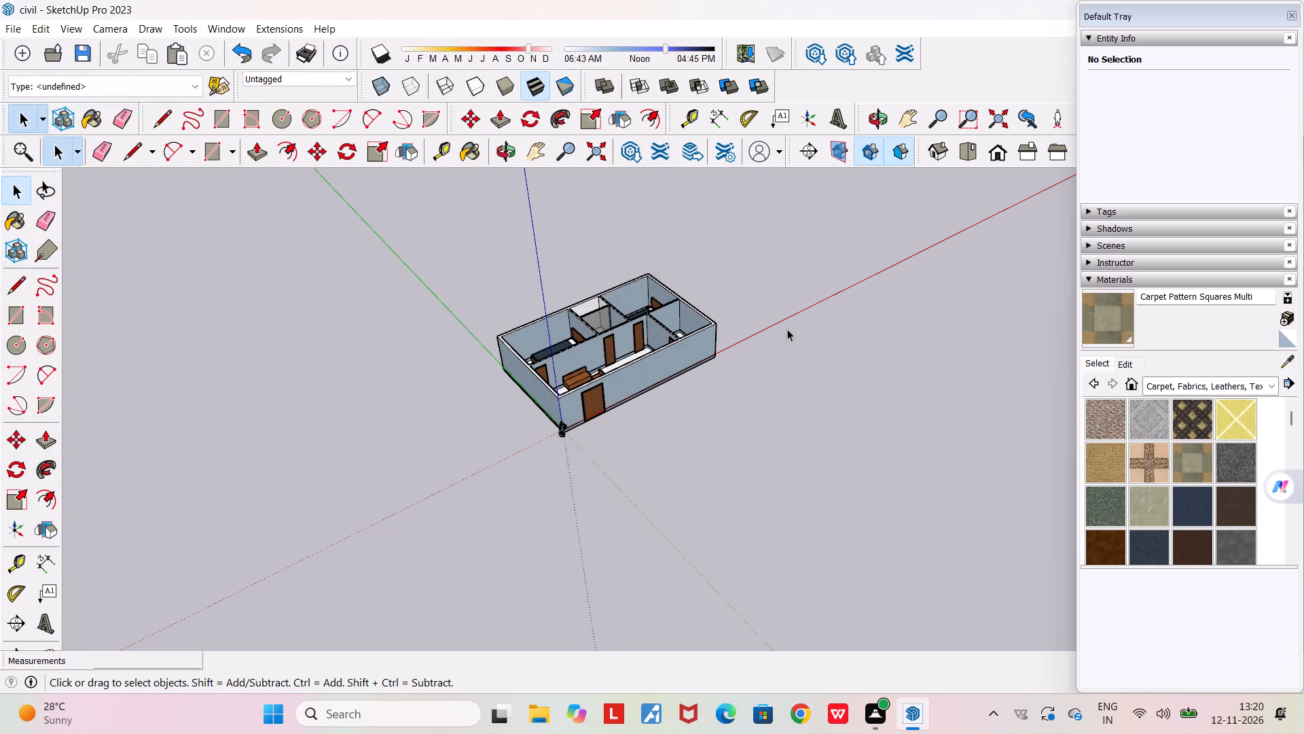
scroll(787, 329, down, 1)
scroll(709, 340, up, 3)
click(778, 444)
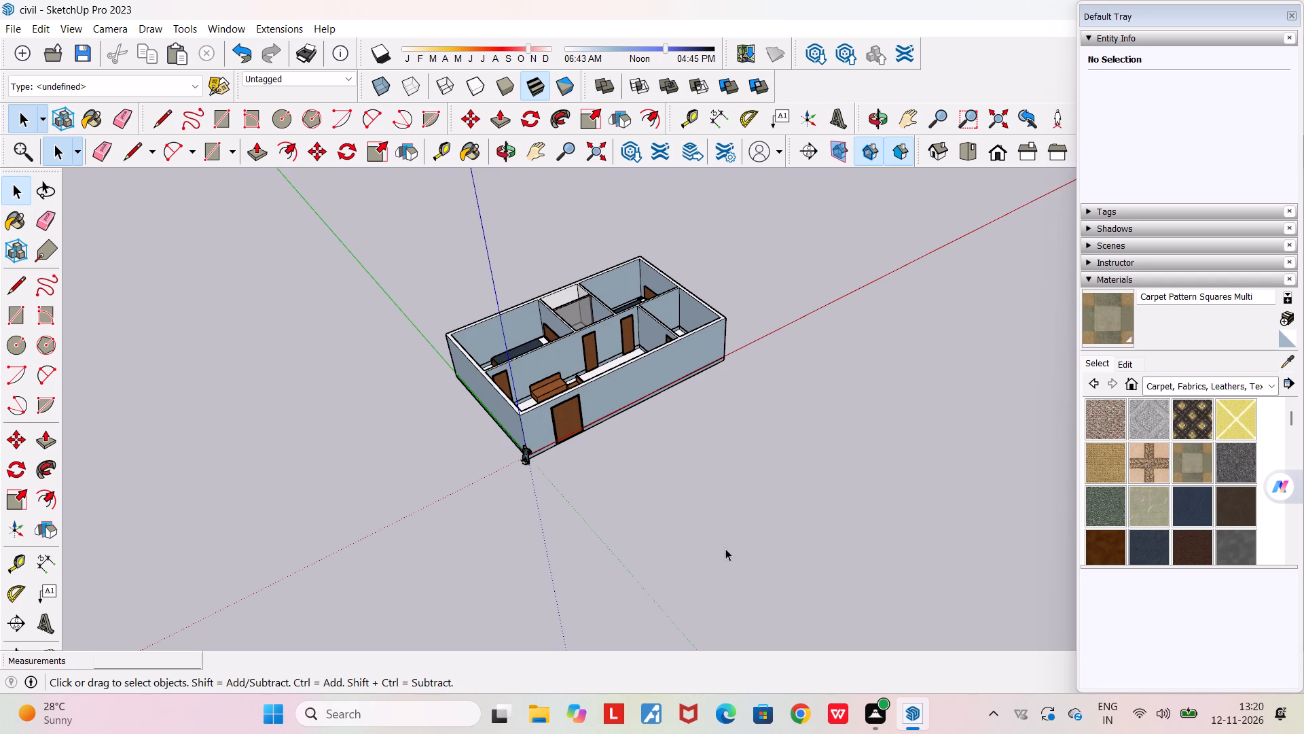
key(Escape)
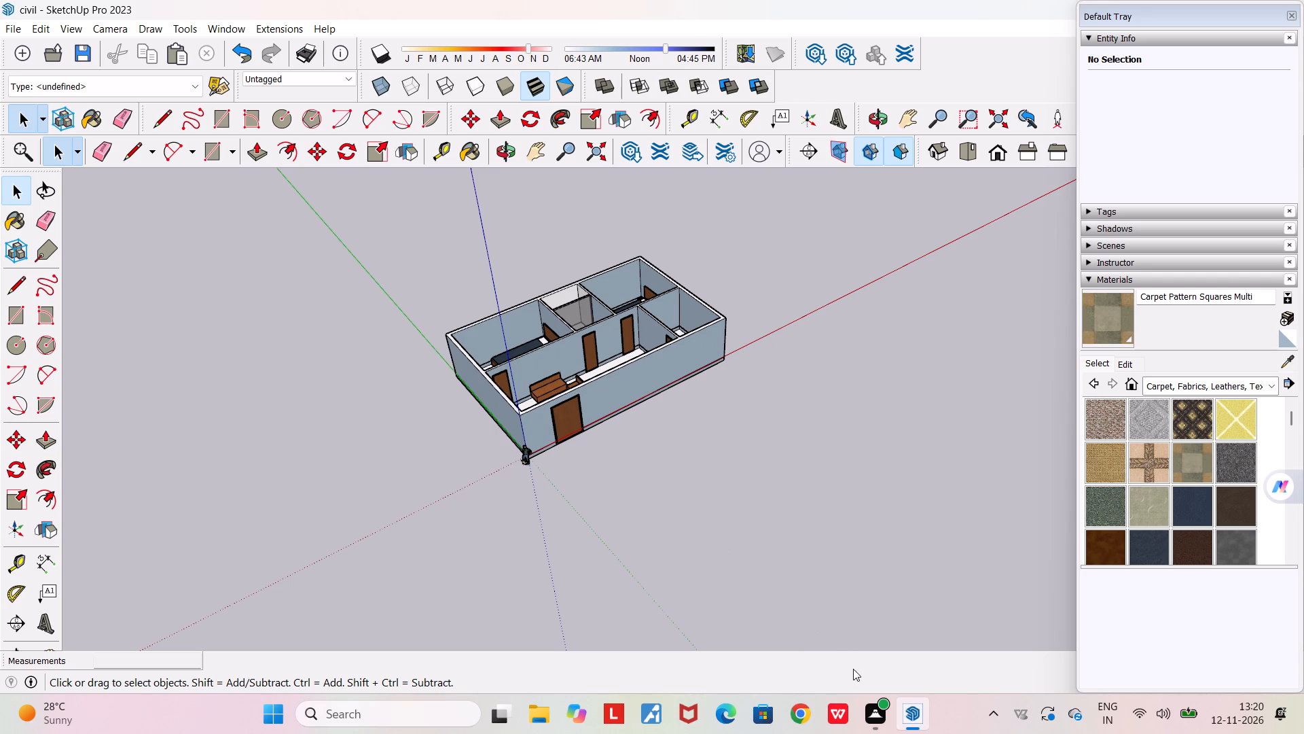
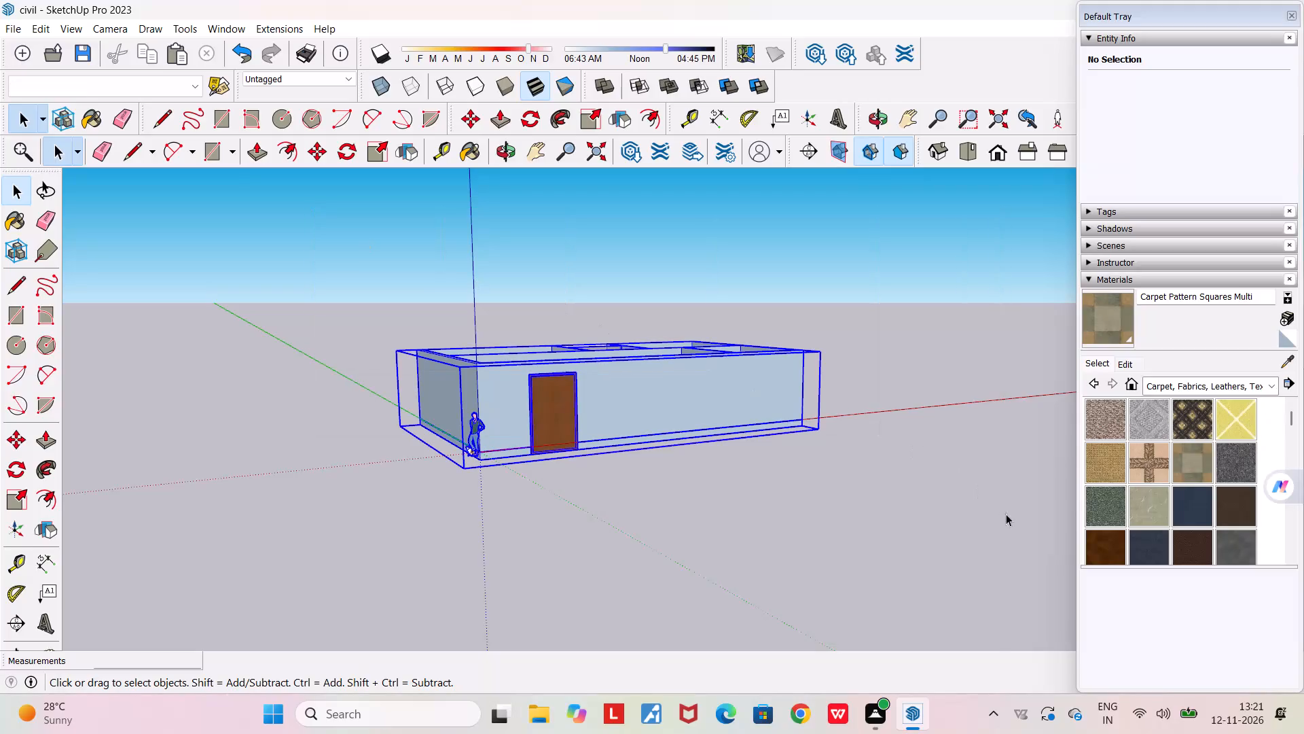
Make the whole selected house model and the person figure into a single component, replacing the selection and keeping the default settings.
right_click(624, 406)
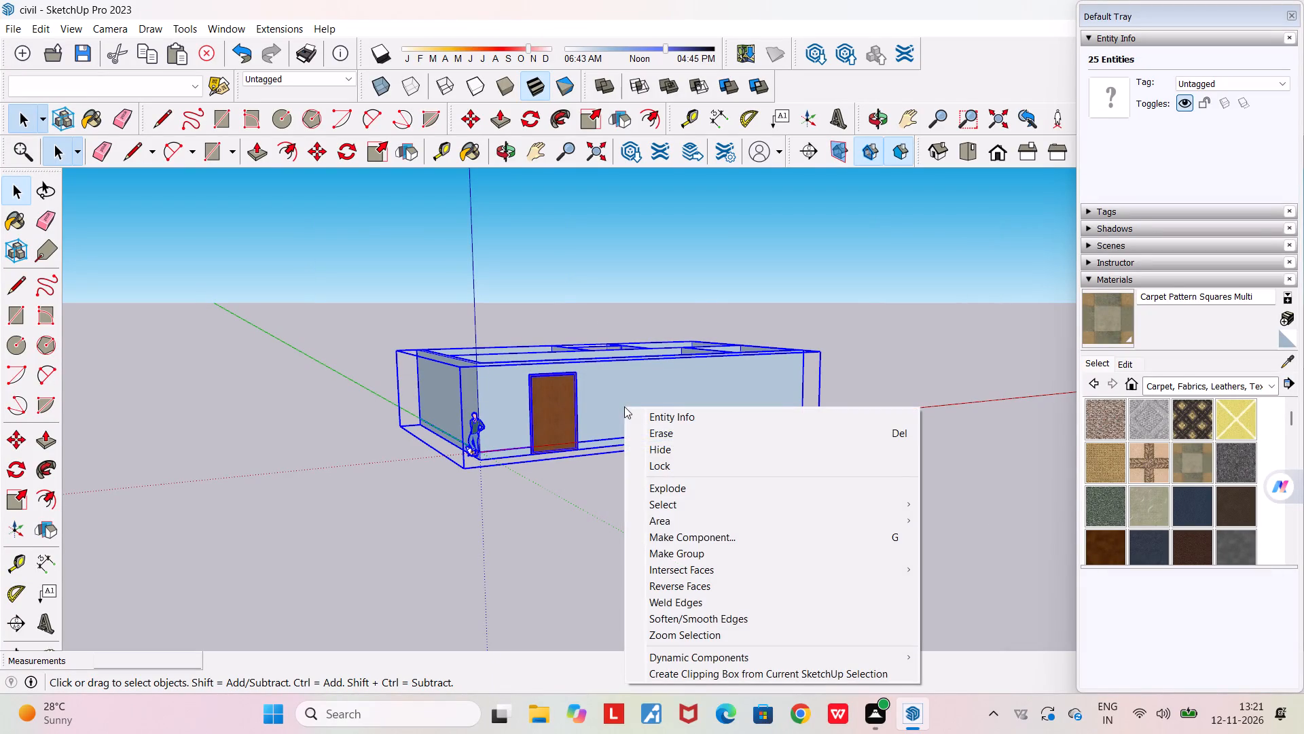
click(683, 534)
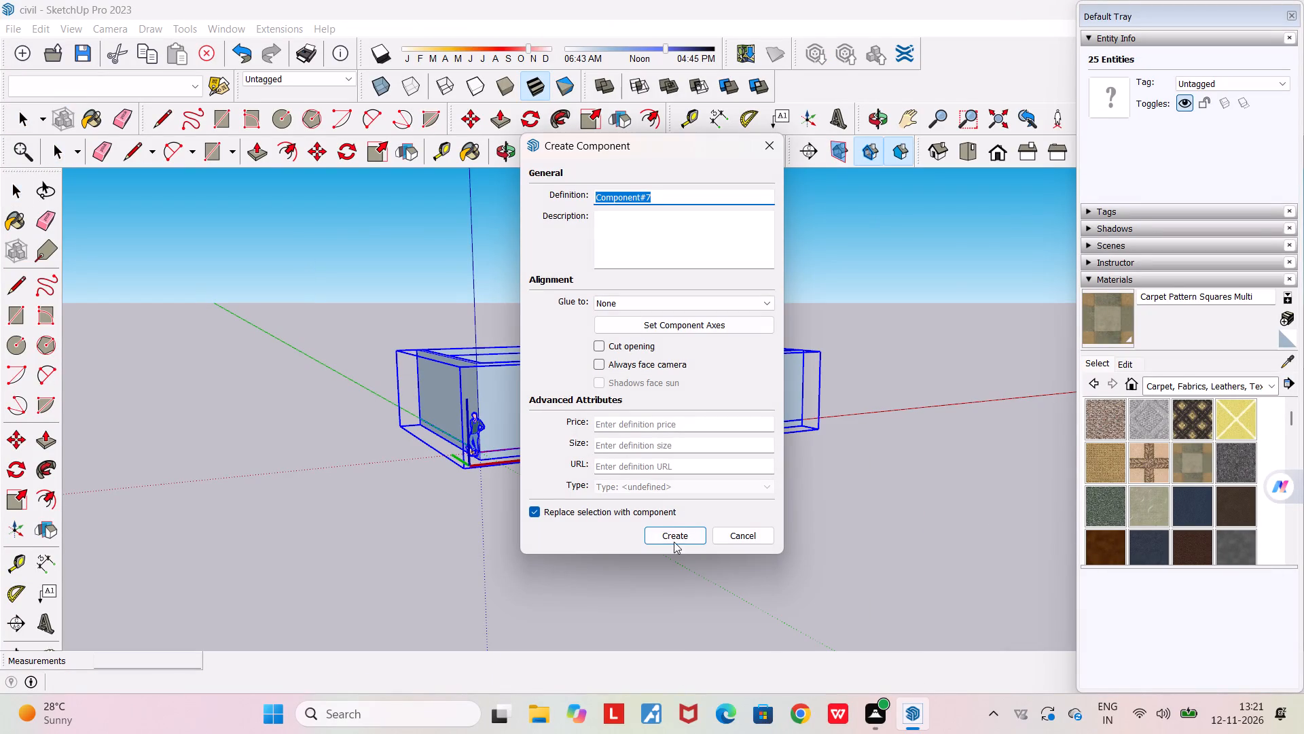
click(674, 538)
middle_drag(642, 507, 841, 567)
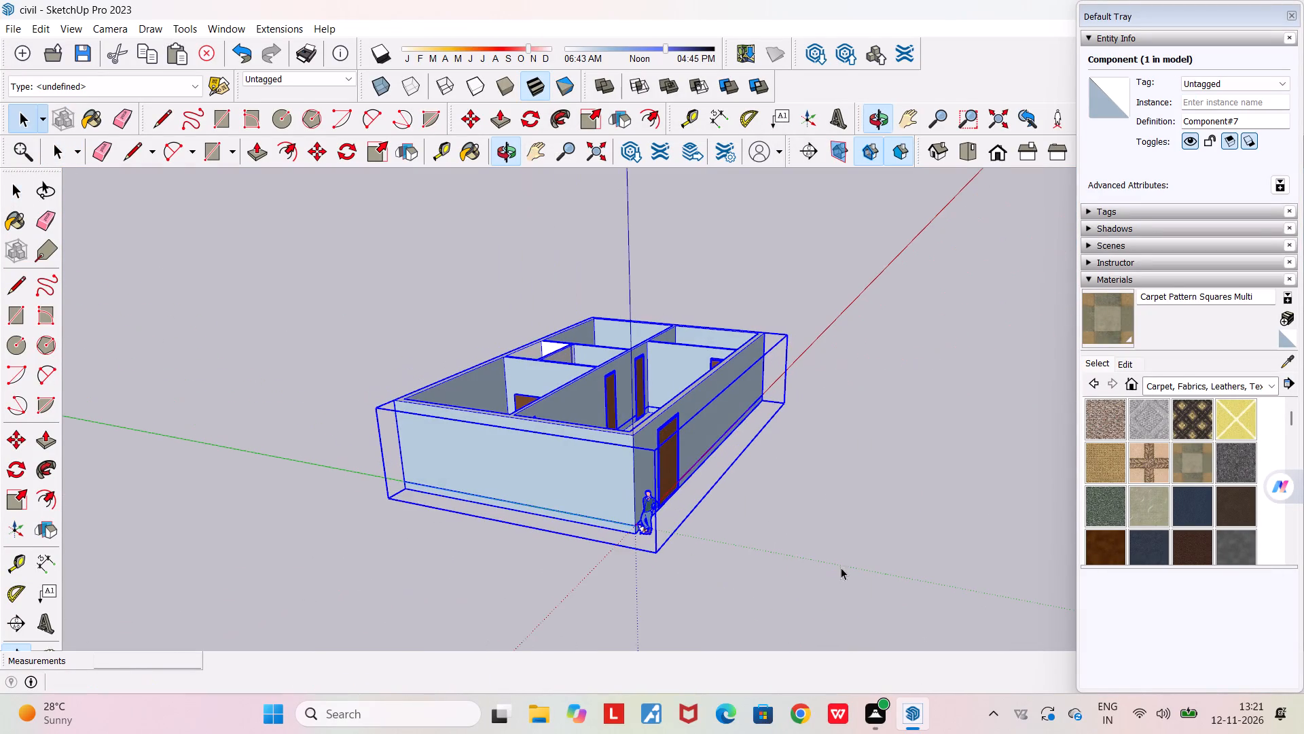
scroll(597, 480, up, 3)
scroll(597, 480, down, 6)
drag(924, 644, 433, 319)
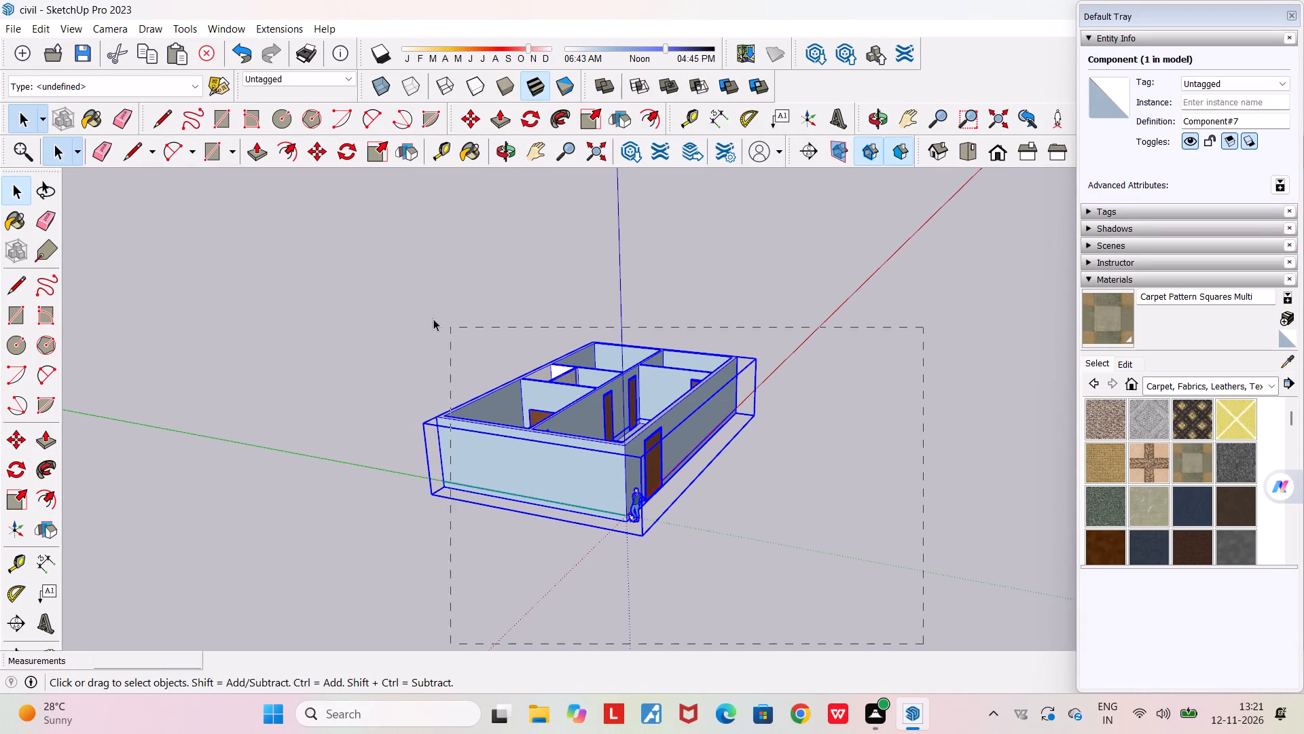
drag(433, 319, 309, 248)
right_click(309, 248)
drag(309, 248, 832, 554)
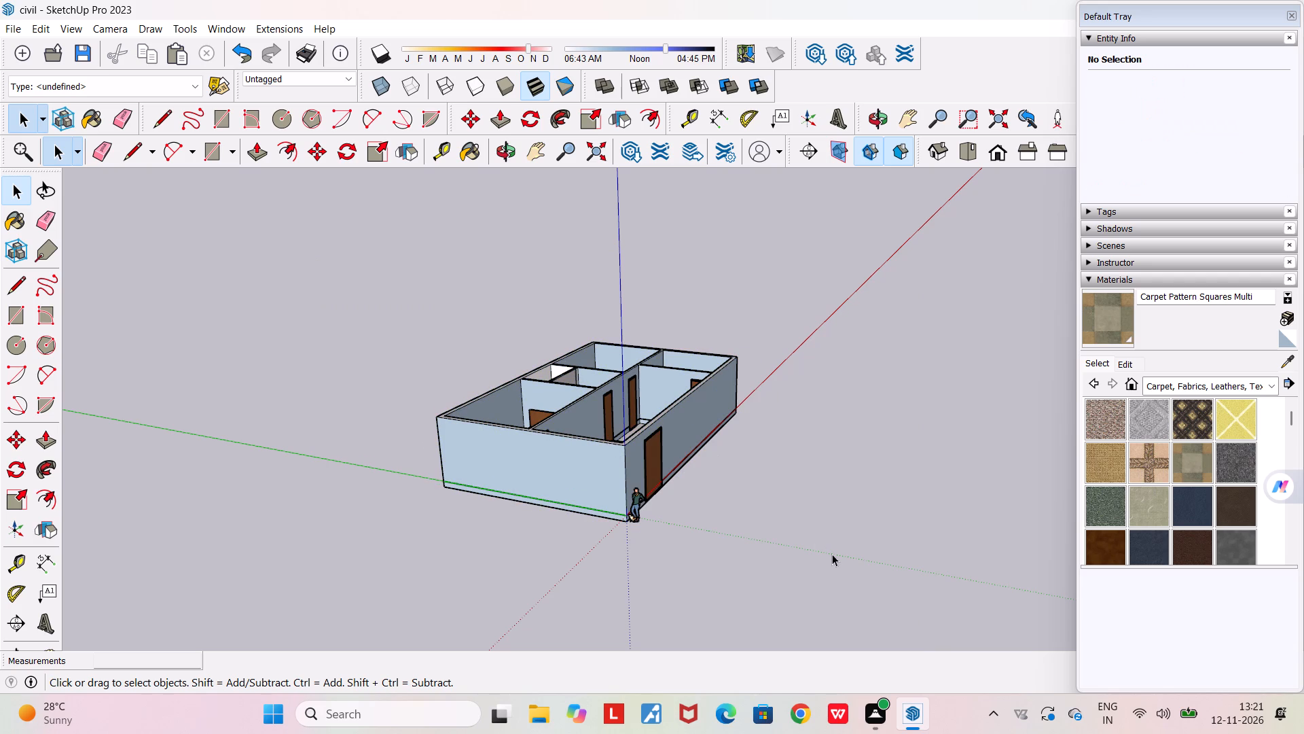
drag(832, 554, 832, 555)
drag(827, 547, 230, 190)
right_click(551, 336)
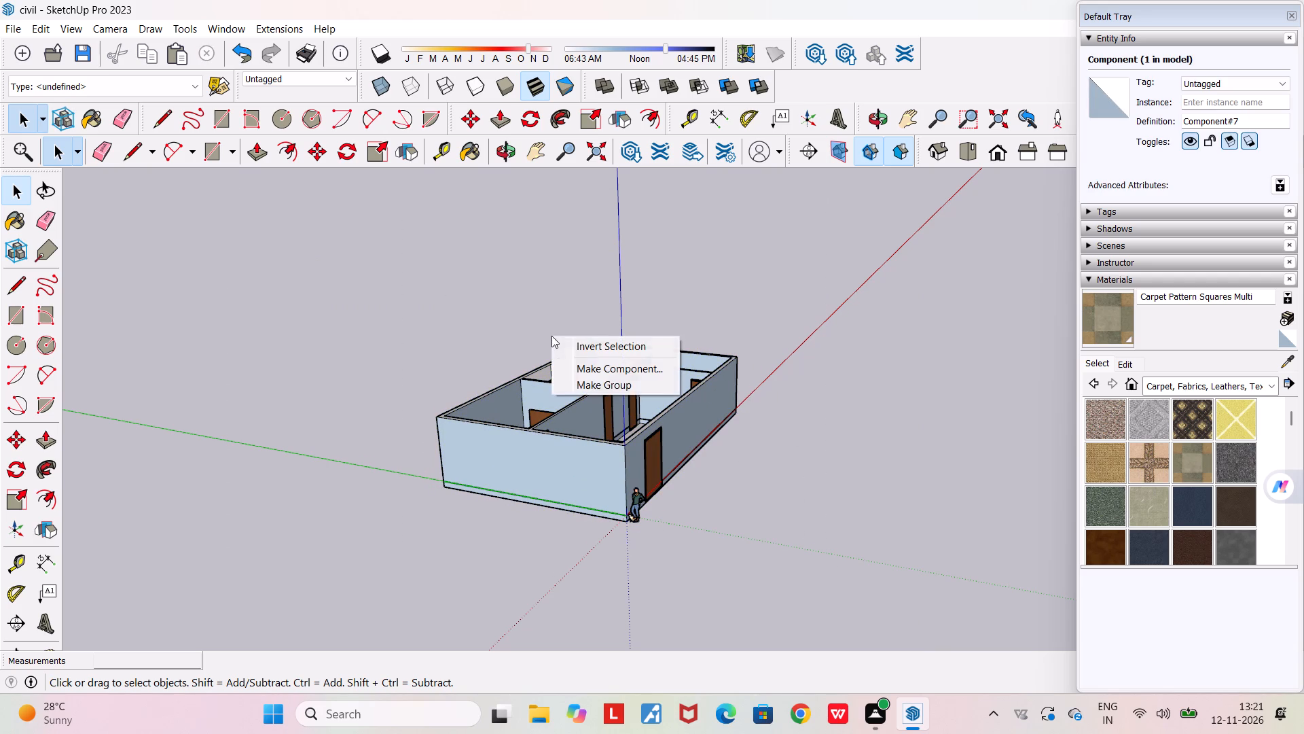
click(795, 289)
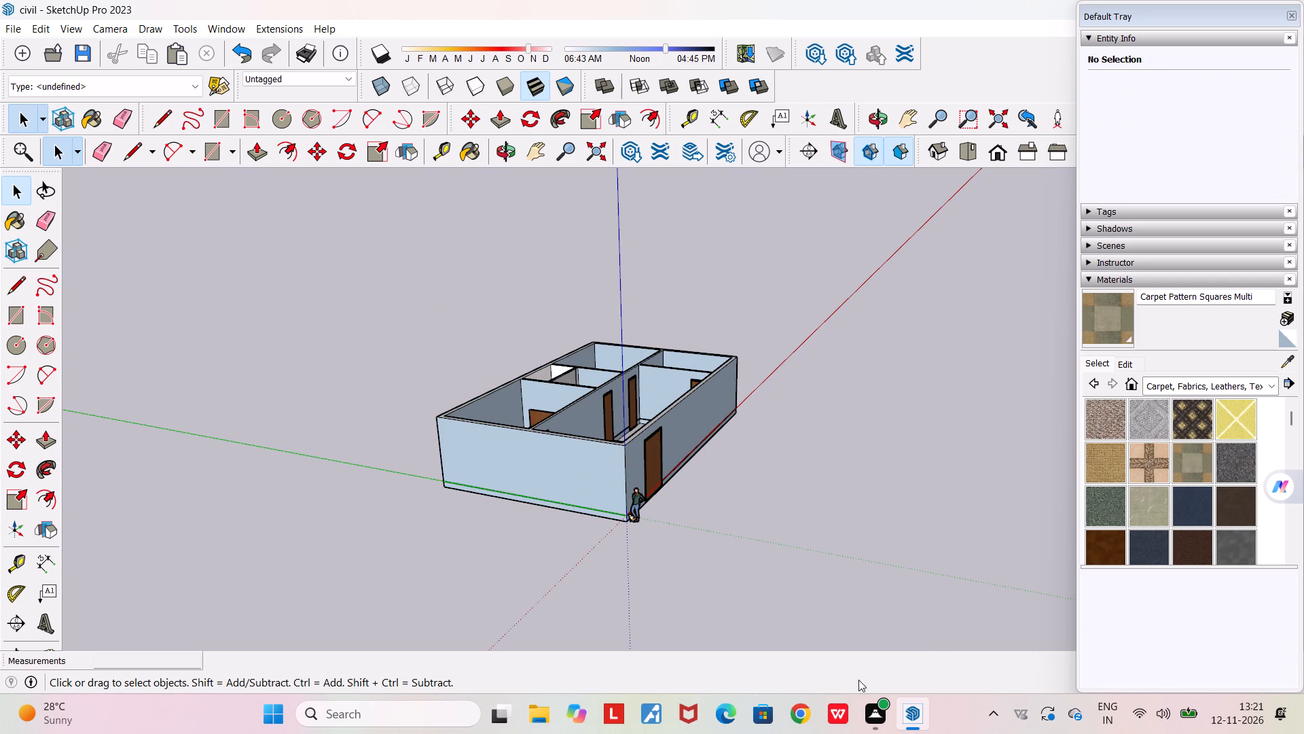
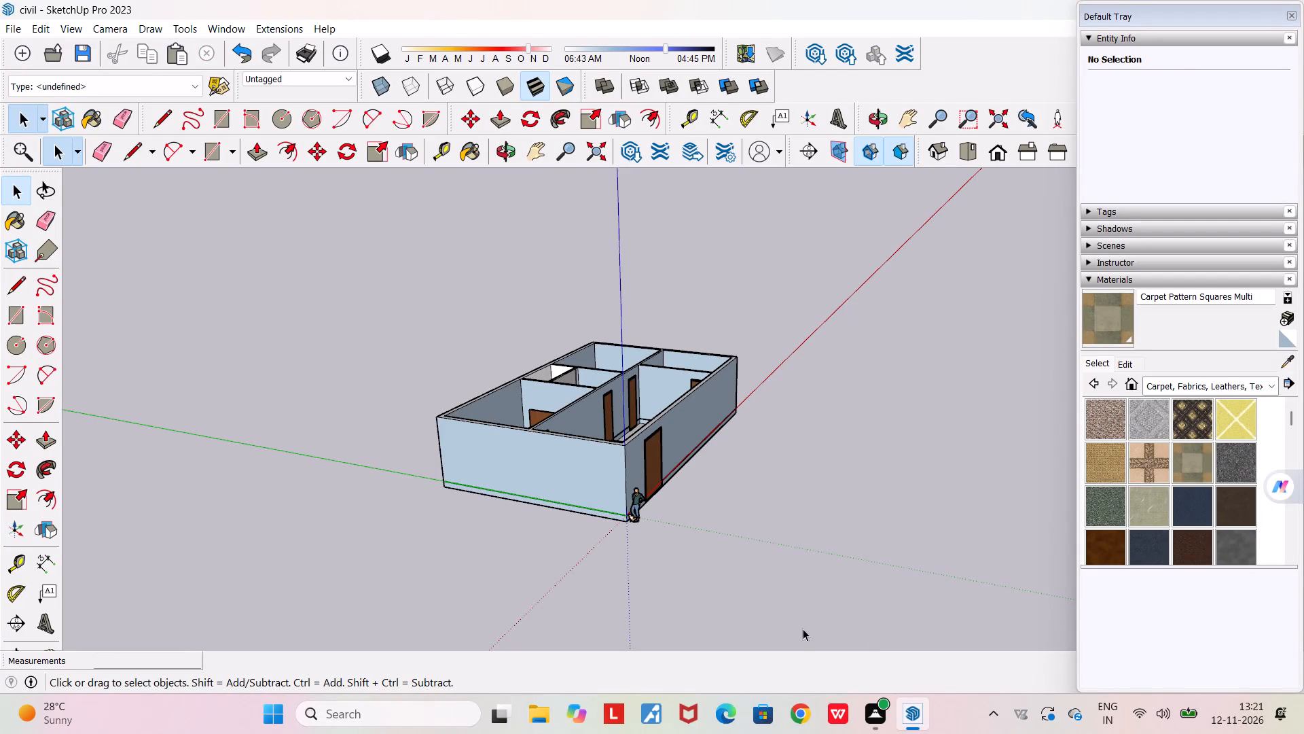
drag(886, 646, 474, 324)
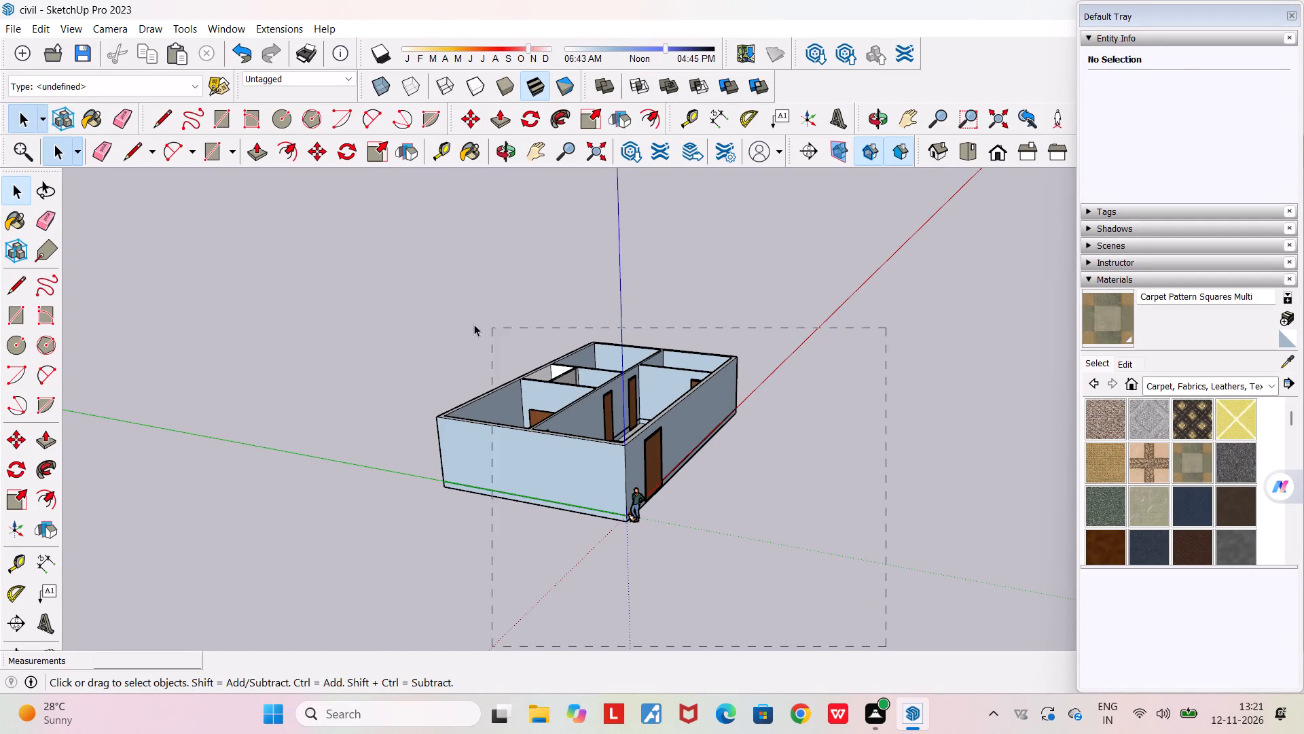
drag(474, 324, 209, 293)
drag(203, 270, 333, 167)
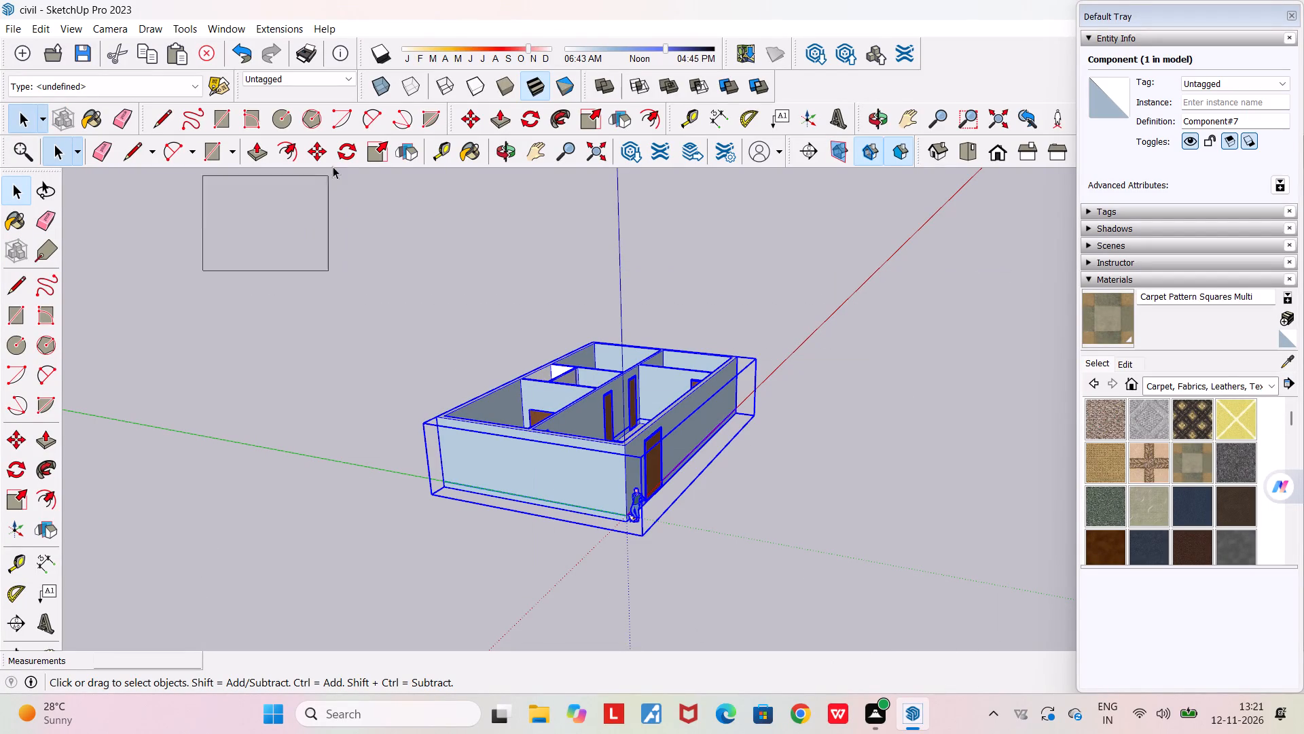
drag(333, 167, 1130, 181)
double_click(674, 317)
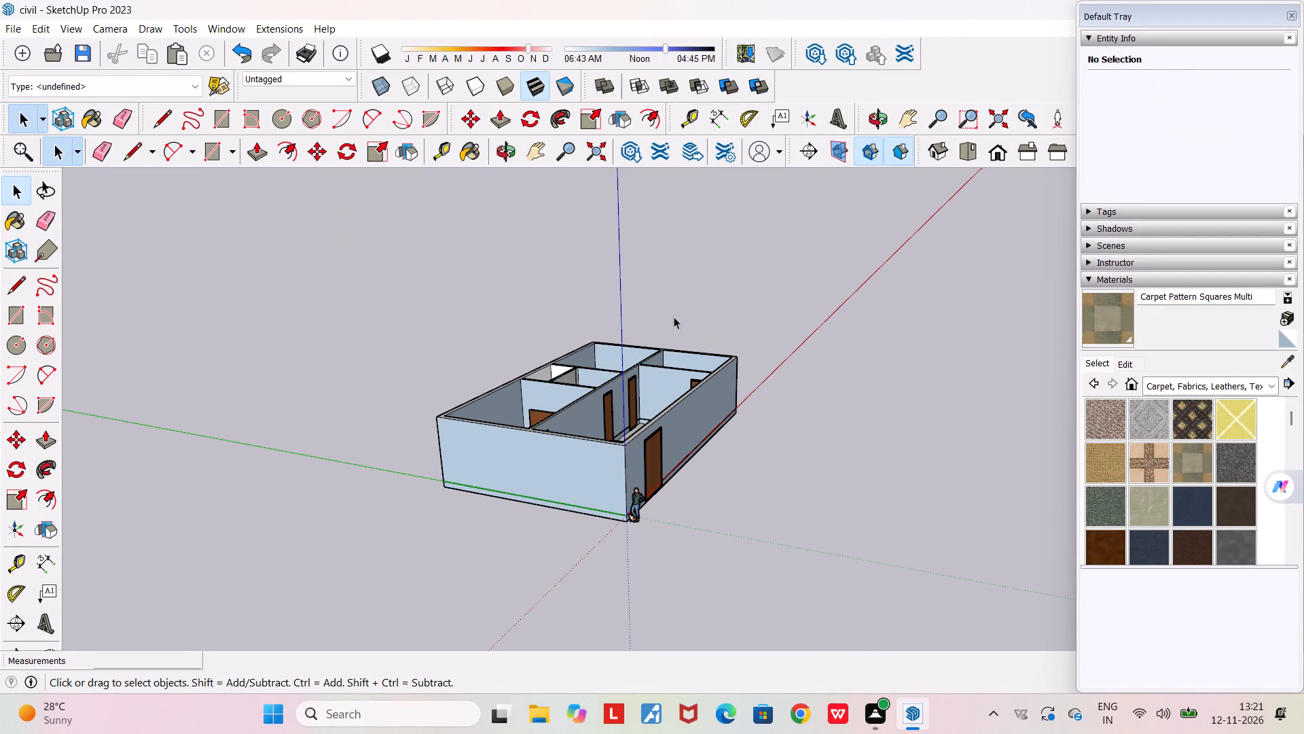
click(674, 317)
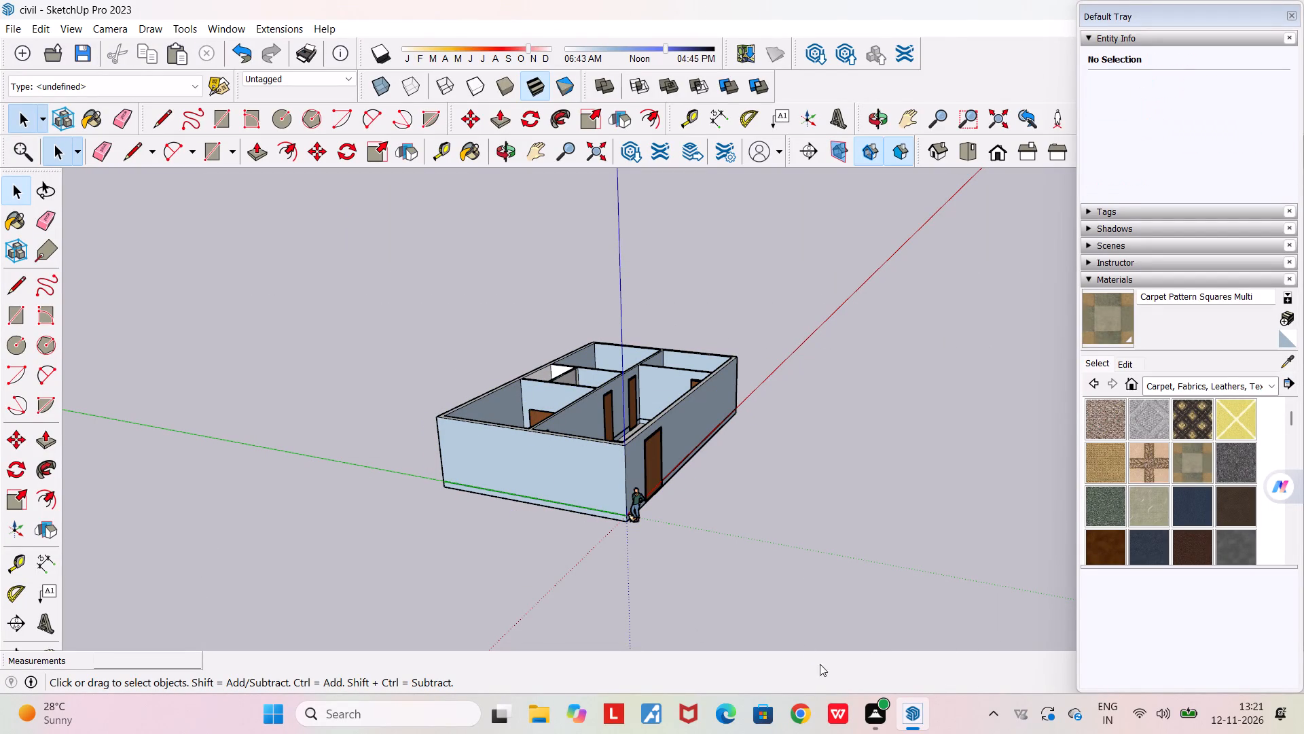
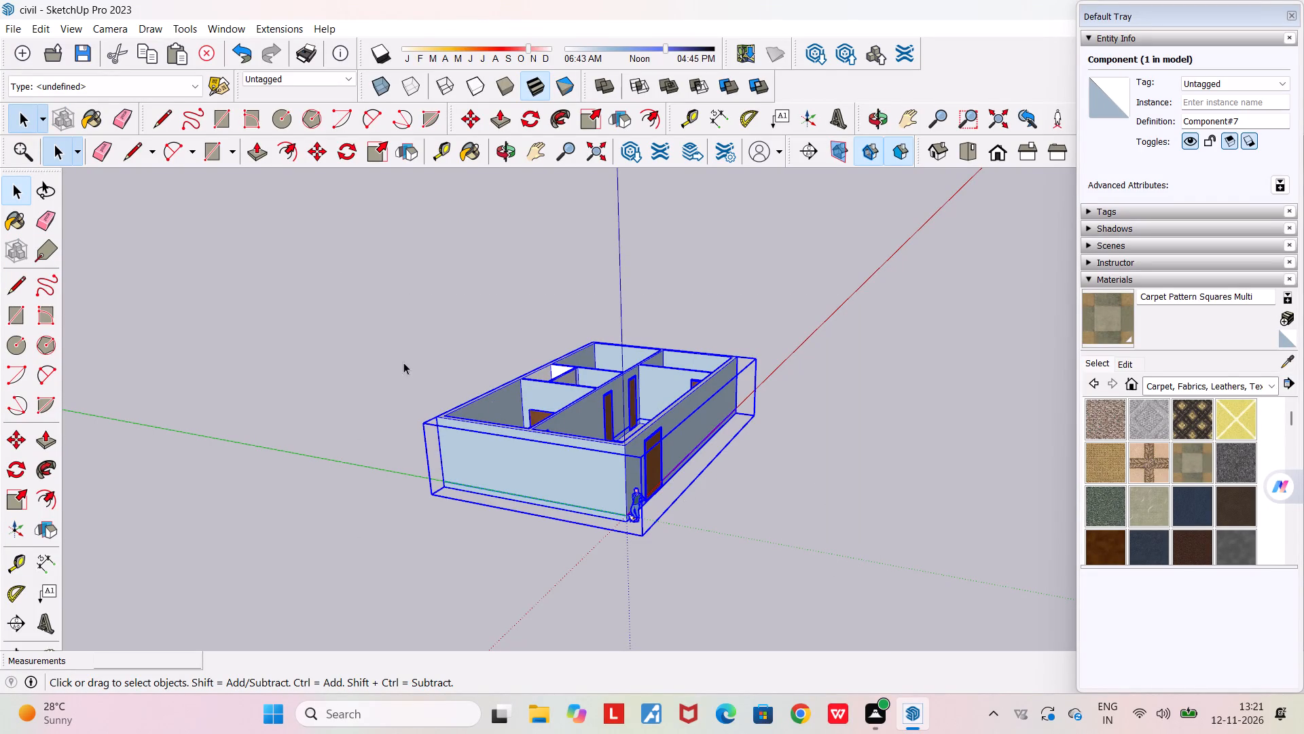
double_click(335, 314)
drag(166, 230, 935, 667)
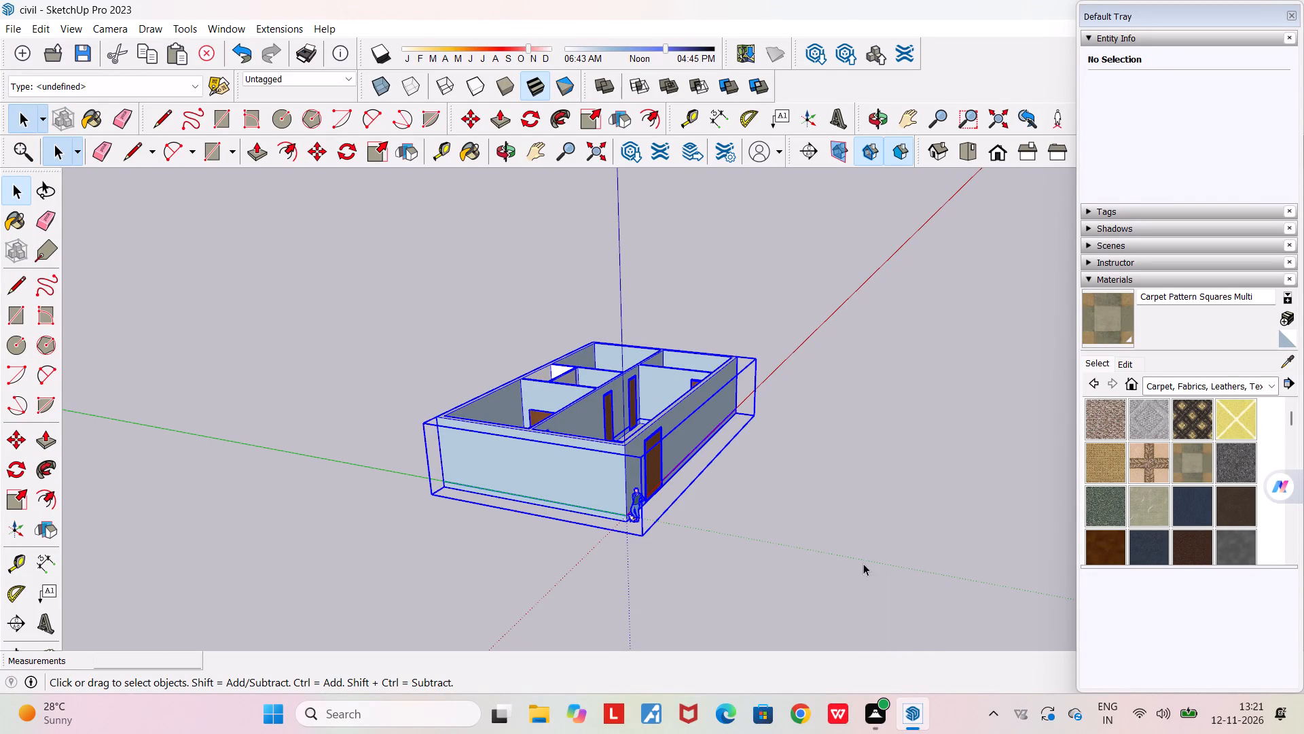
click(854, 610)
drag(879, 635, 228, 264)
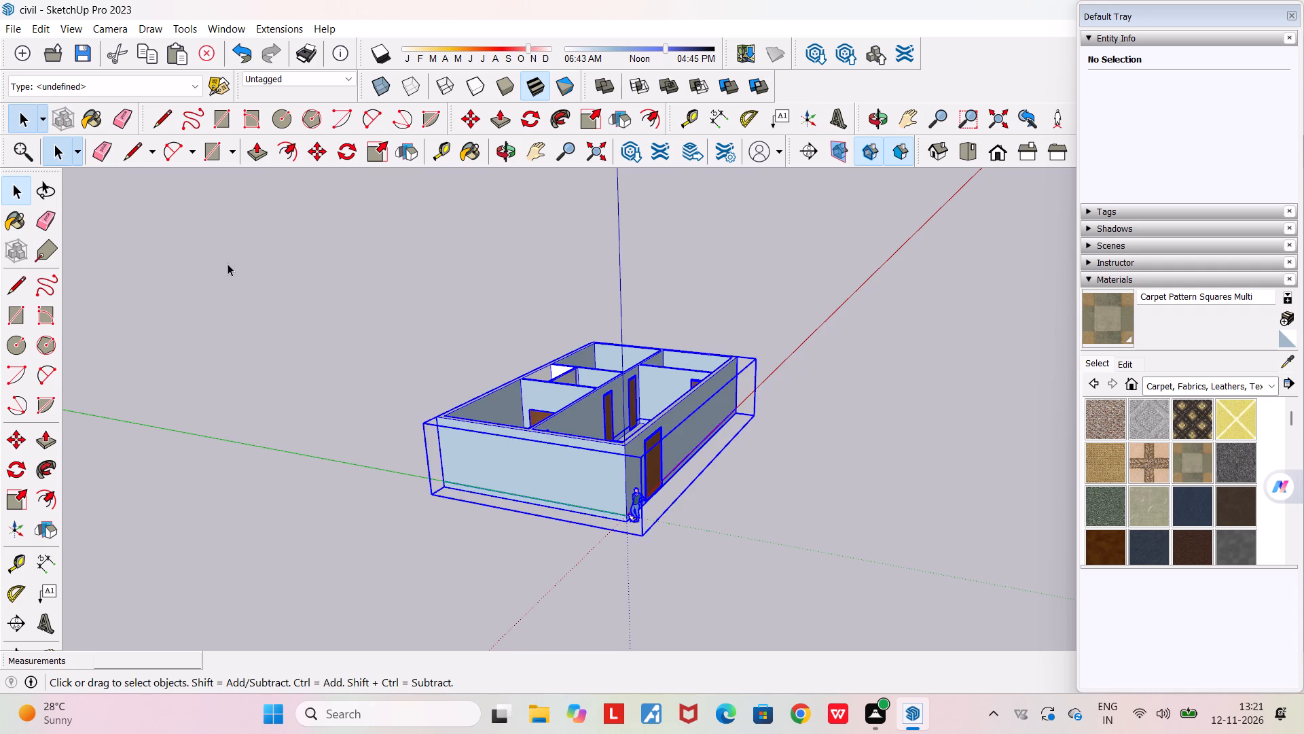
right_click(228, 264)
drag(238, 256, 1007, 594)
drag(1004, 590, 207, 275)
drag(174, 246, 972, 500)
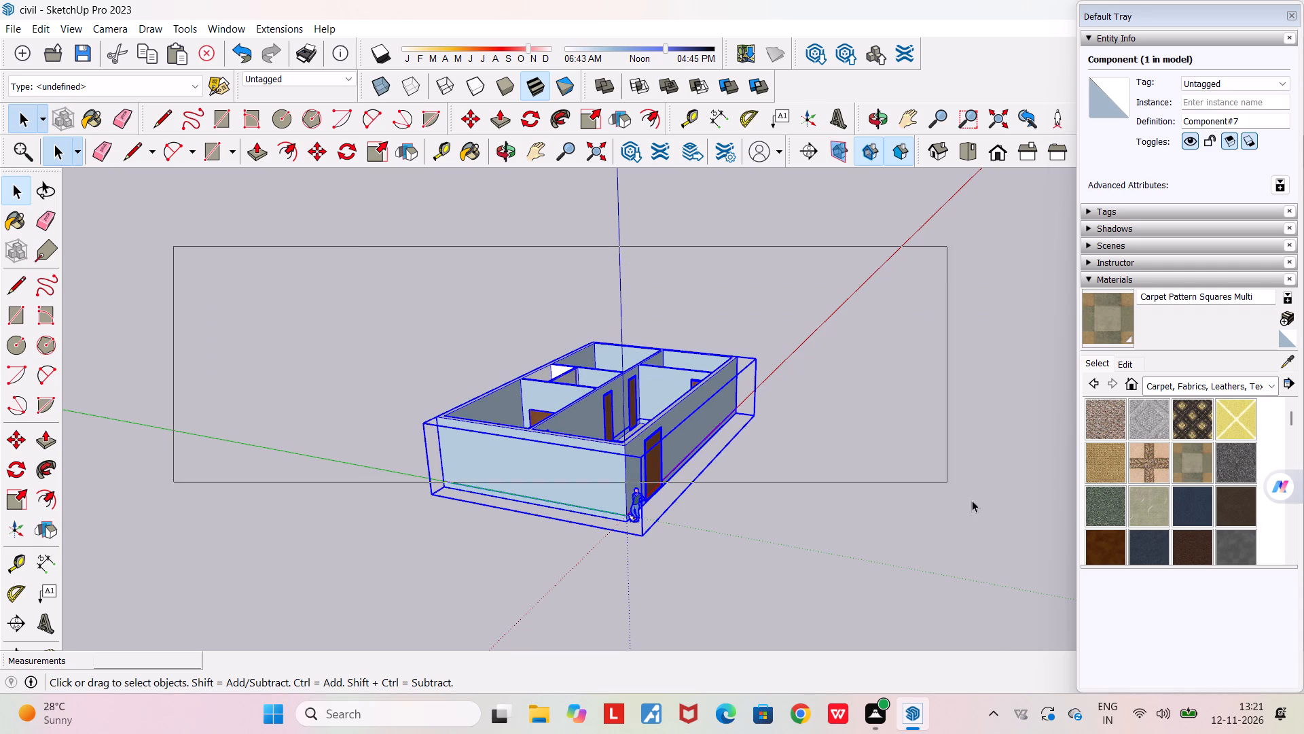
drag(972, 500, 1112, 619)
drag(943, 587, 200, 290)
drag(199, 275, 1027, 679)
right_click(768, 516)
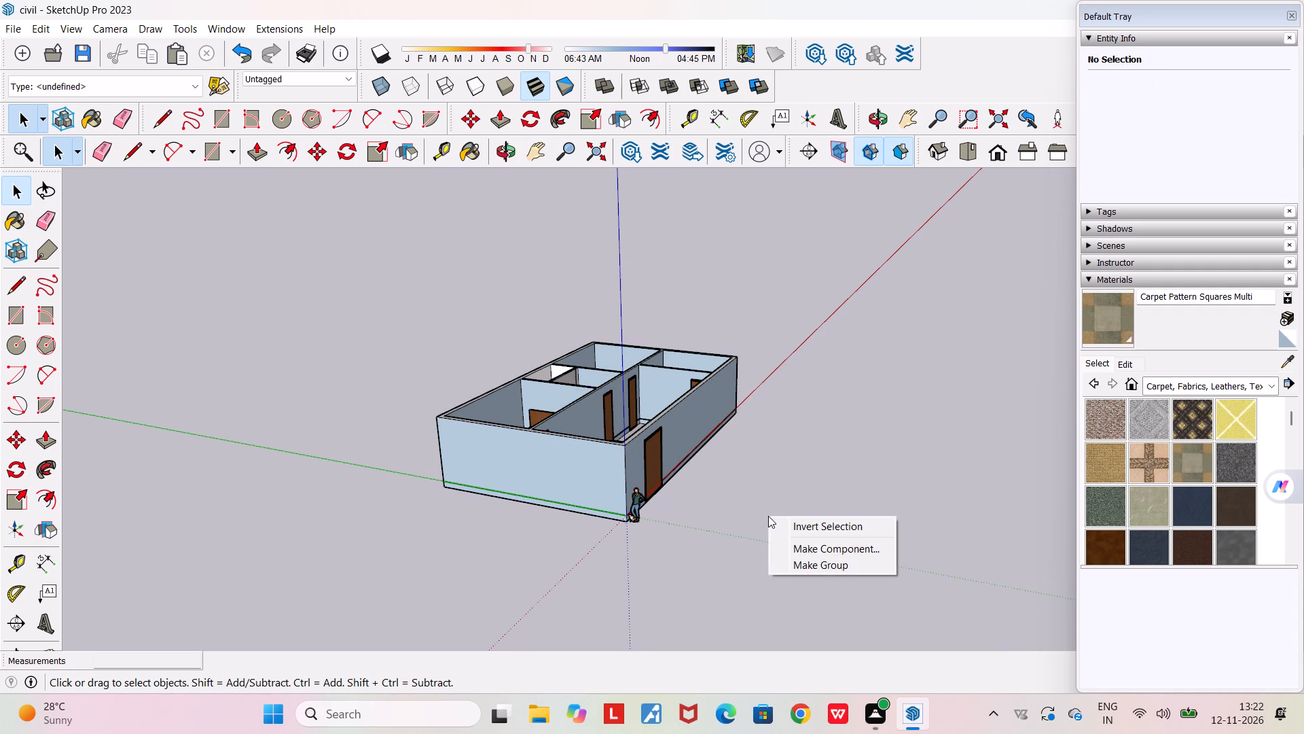